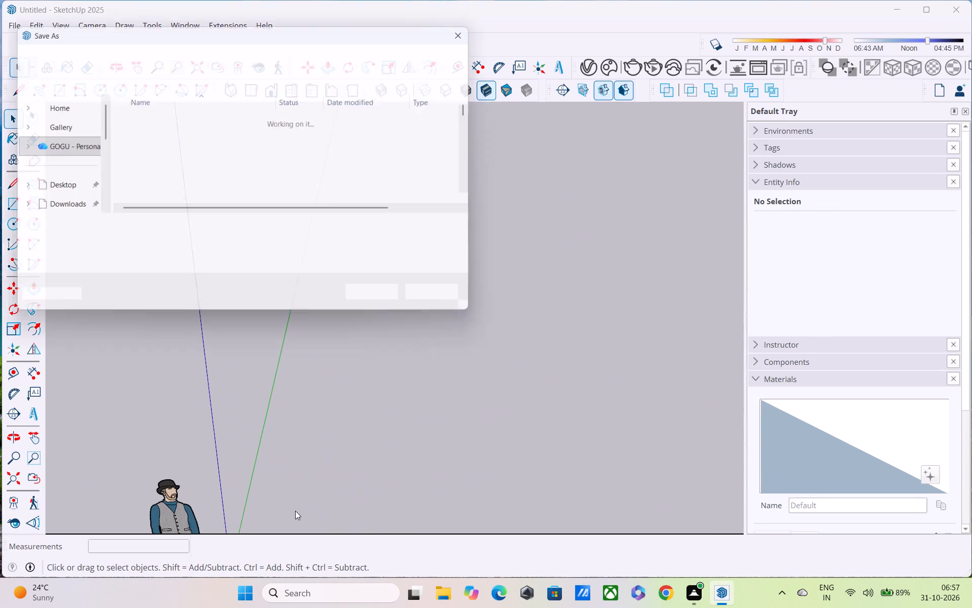
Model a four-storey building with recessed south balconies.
Save the model in the Documents folder under the file name "sk up pro 30".
left_click(265, 233)
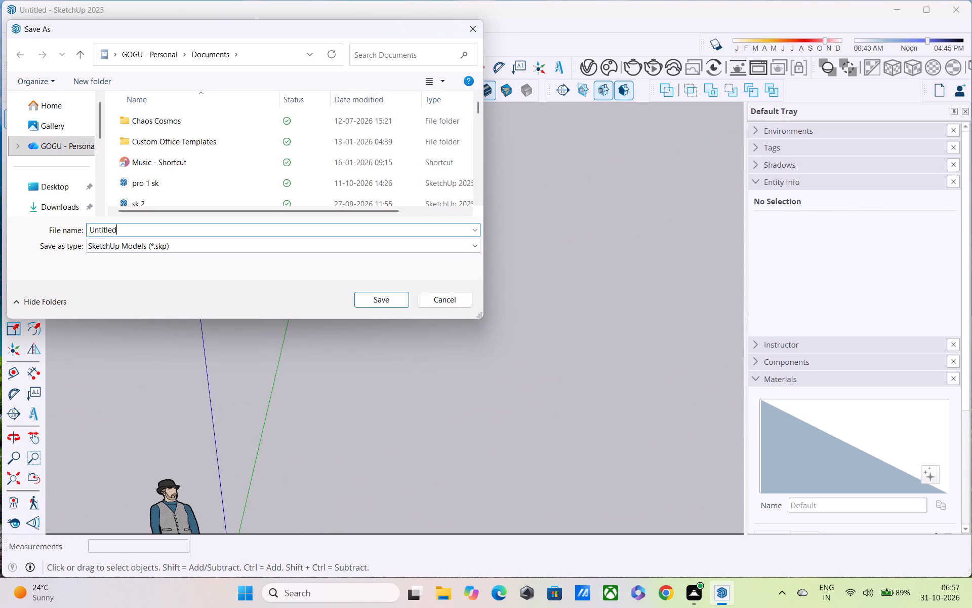
key("BackSpace")
key("BackSpace")
key("BackSpace")
key("BackSpace")
key("BackSpace")
key("BackSpace")
key("BackSpace")
key("BackSpace")
key("BackSpace")
key("BackSpace")
key("BackSpace")
key("BackSpace")
key("BackSpace")
key("BackSpace")
key("BackSpace")
key("BackSpace")
key("BackSpace")
key("BackSpace")
key("BackSpace")
key("BackSpace")
key("z")
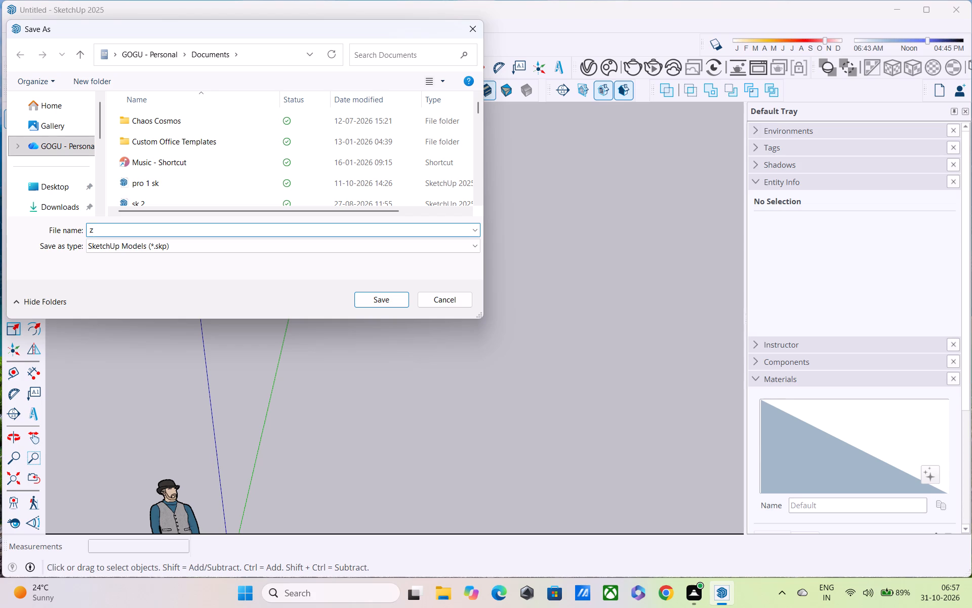
key("BackSpace")
type("sk up")
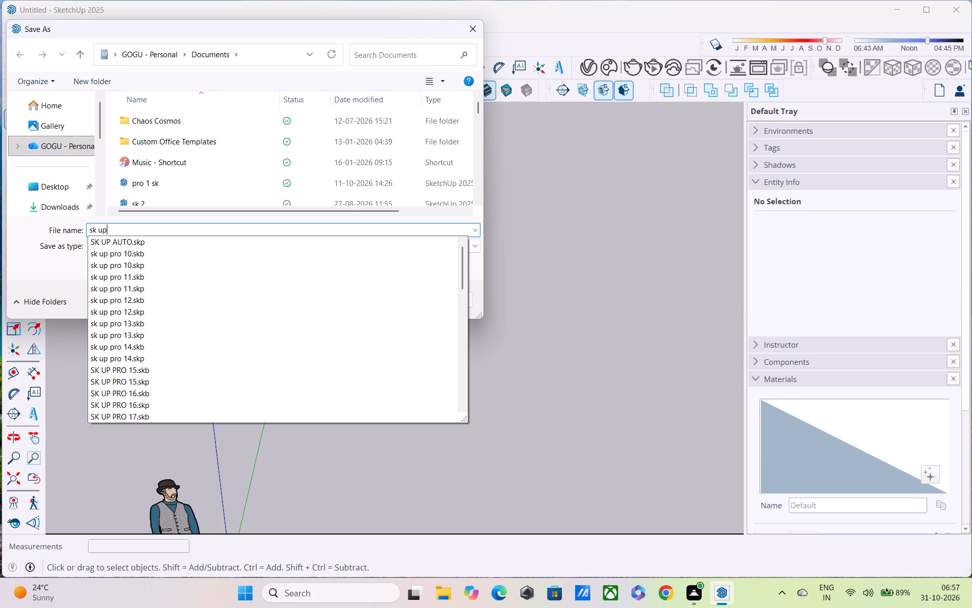
key("space")
type("pro")
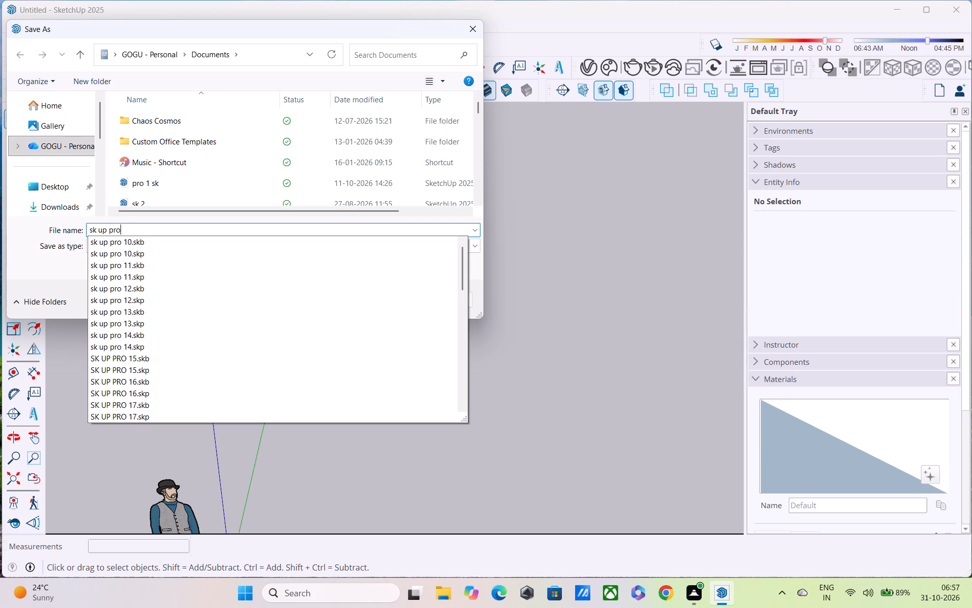
key("space")
type("30")
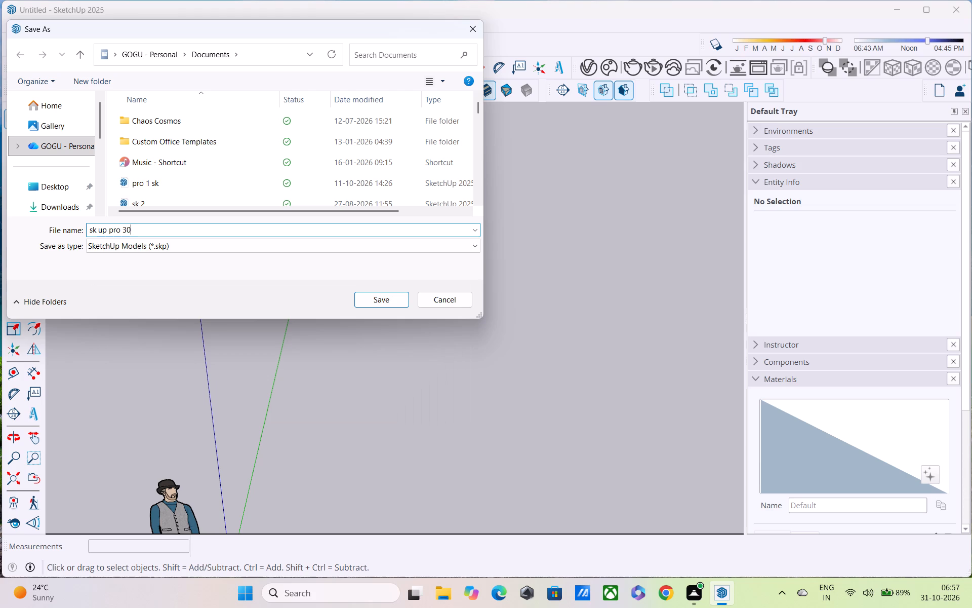
key("BackSpace")
key("BackSpace")
key("2")
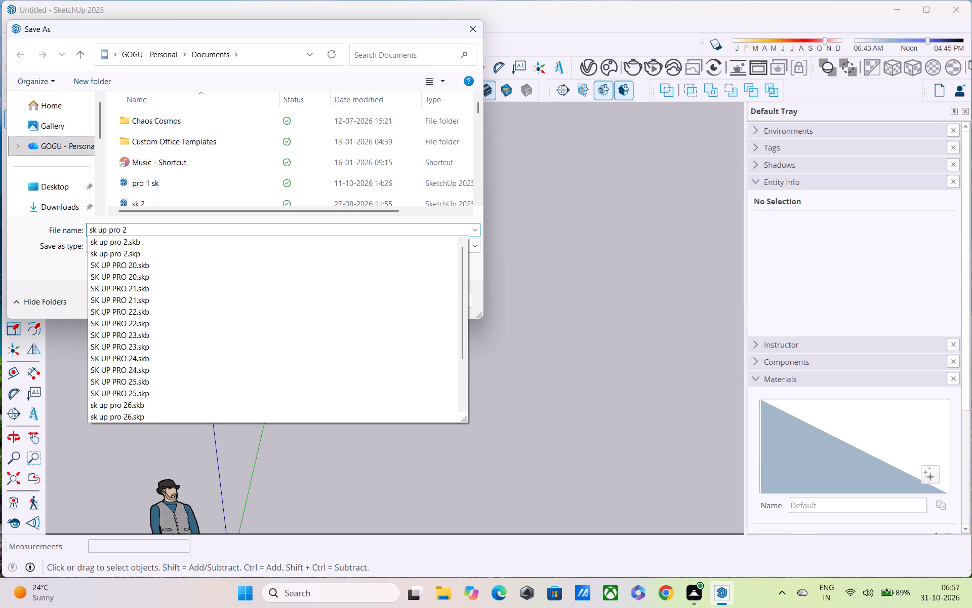
key("9")
key("BackSpace")
key("BackSpace")
type("30")
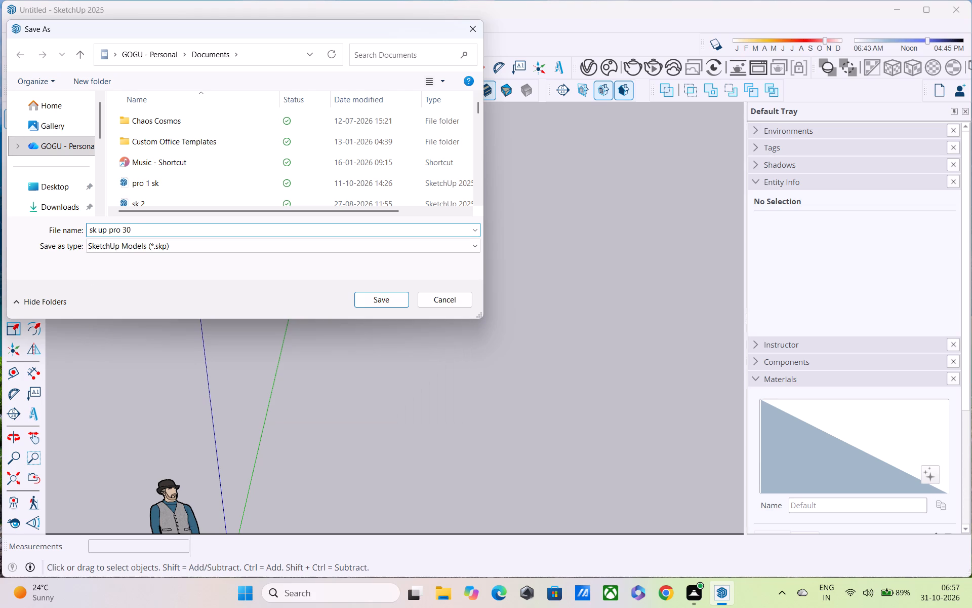
key("Return")
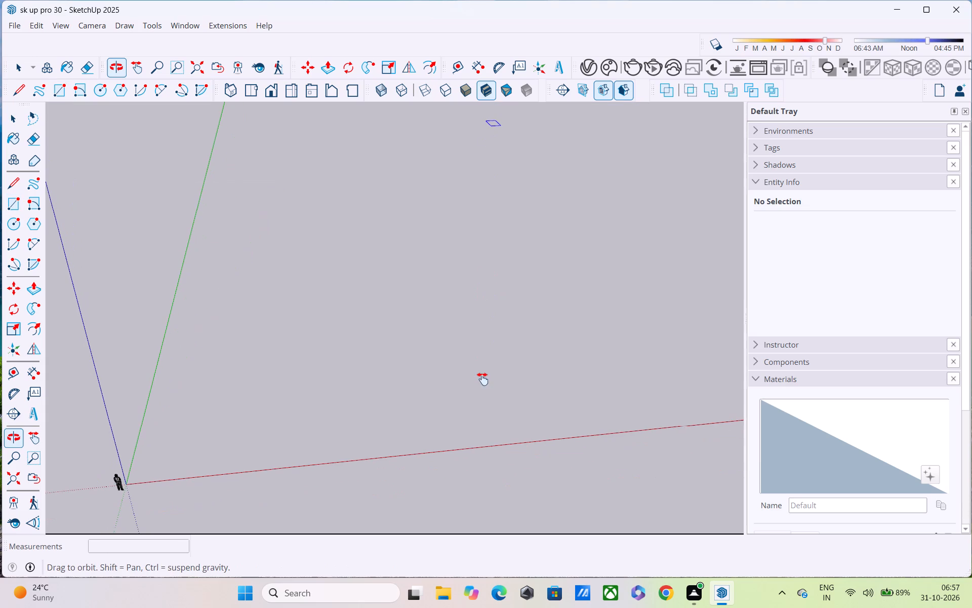
Draw a 40' by 50' rectangle on the ground plane as the plot base.
middle_click_drag(482, 379, 479, 430)
middle_click_drag(437, 315, 431, 356)
middle_click_drag(427, 339, 417, 167)
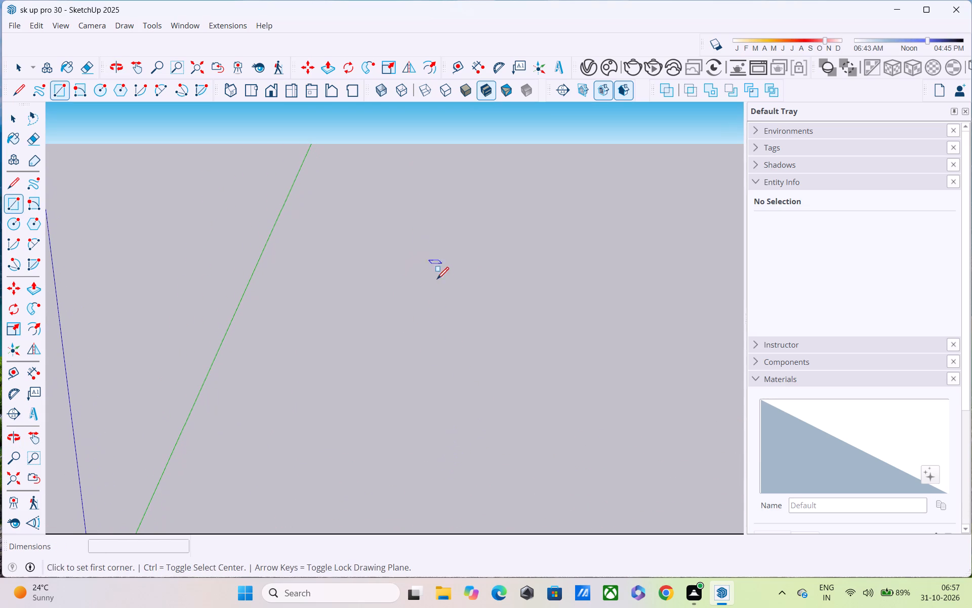
middle_click_drag(439, 292, 408, 167, "shift")
left_click(409, 264)
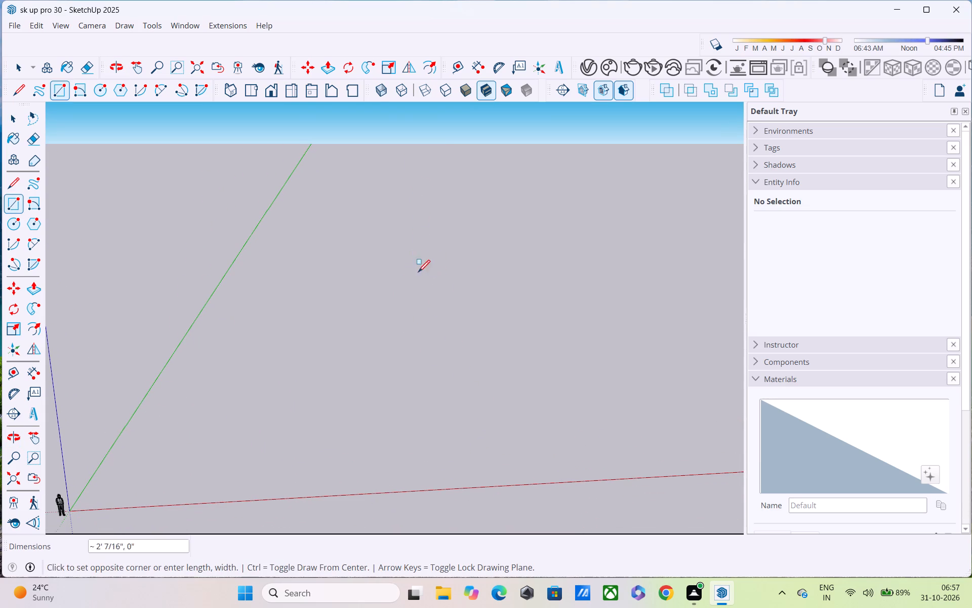
middle_click_drag(605, 403, 401, 387)
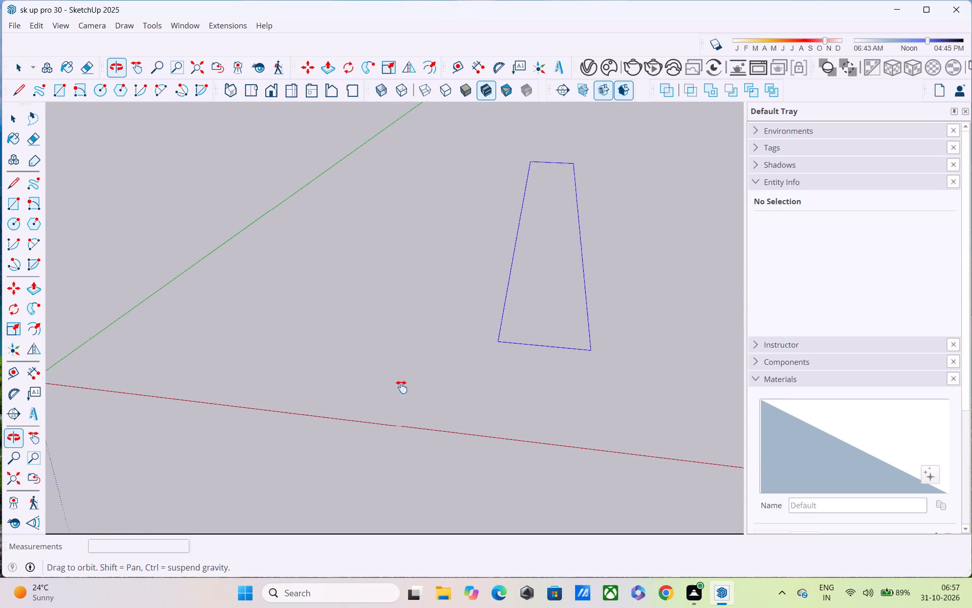
middle_click_drag(401, 387, 397, 386)
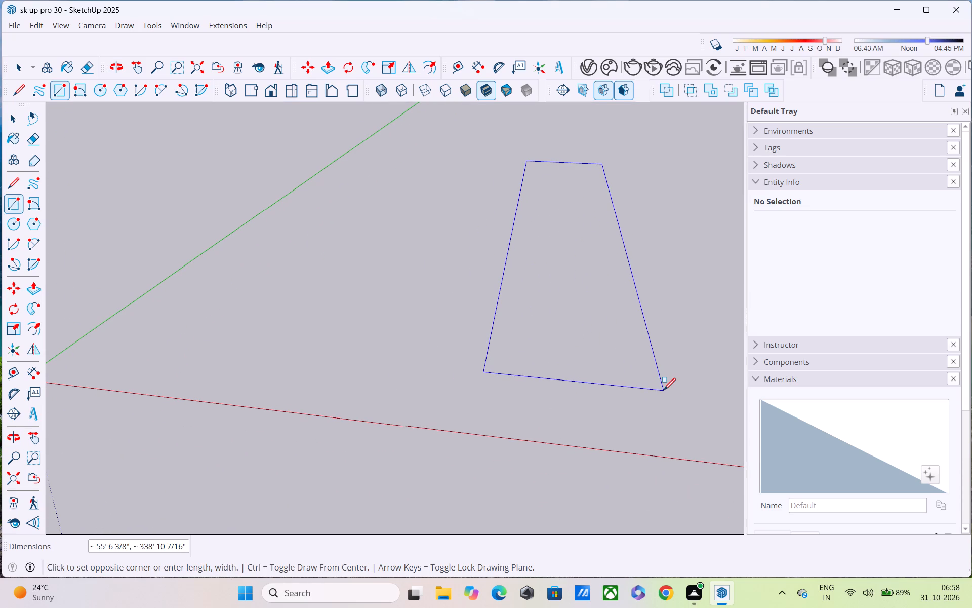
key("4")
type("0'")
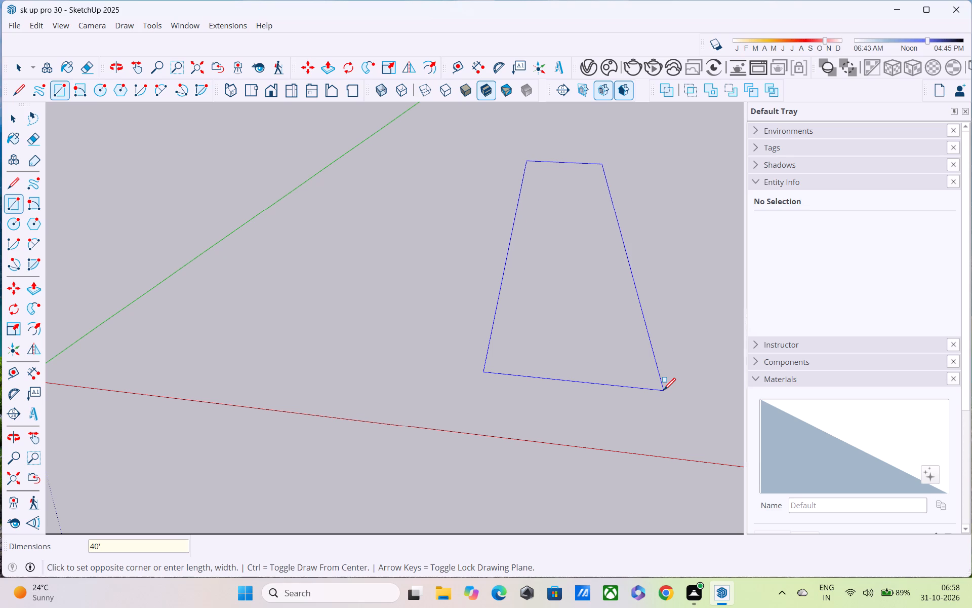
key("comma")
type("50")
key("apostrophe")
key("Return")
Place a guide 3' inside the rectangle's left 50' edge and a parallel guide 9" further in.
scroll(424, 11, "up", 1)
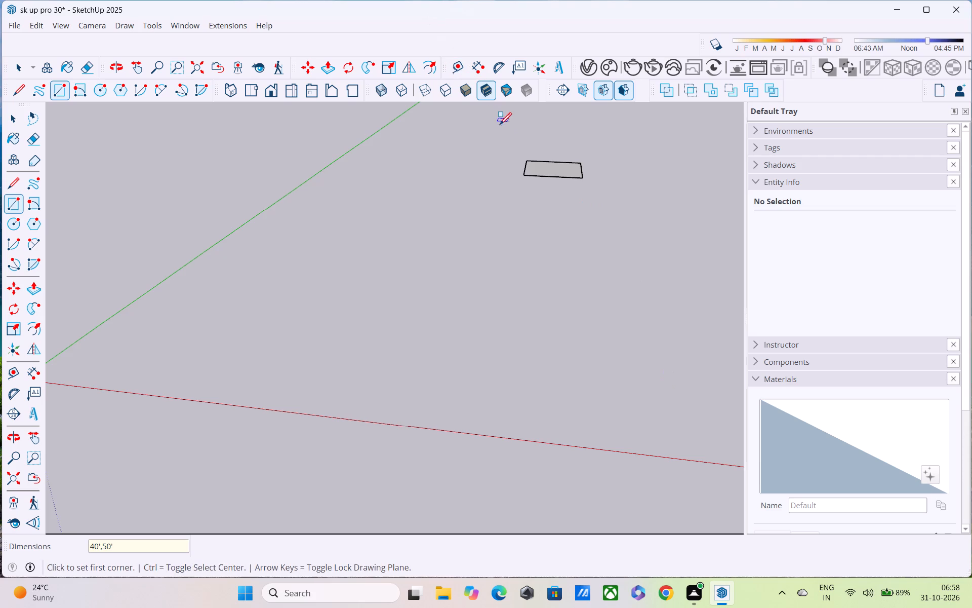
scroll(501, 128, "up", 8)
scroll(554, 206, "up", 5)
middle_click_drag(568, 229, 574, 258)
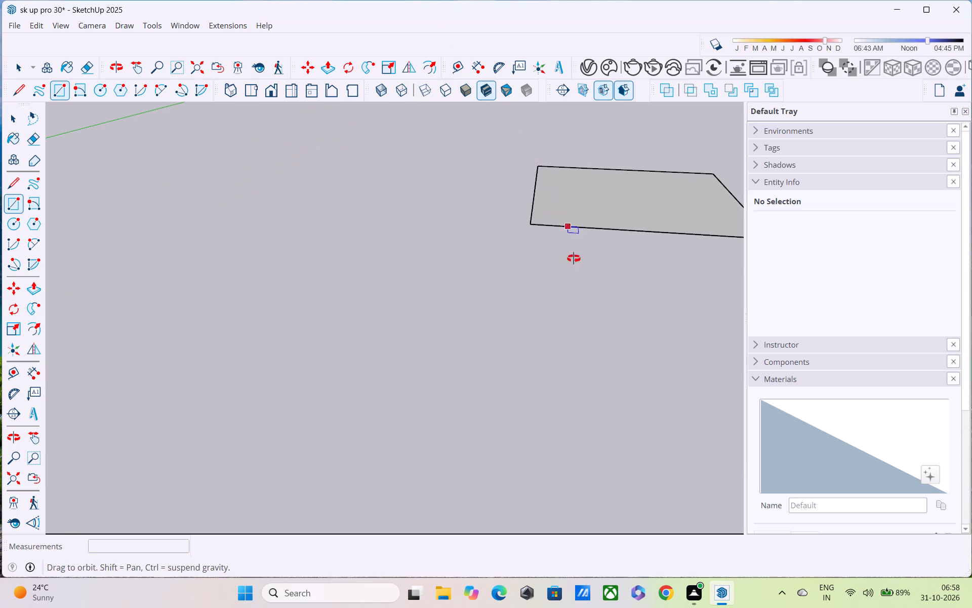
middle_click_drag(574, 258, 578, 292)
scroll(578, 292, "up", 1)
scroll(578, 290, "down", 6)
middle_click_drag(577, 284, 546, 272, "shift")
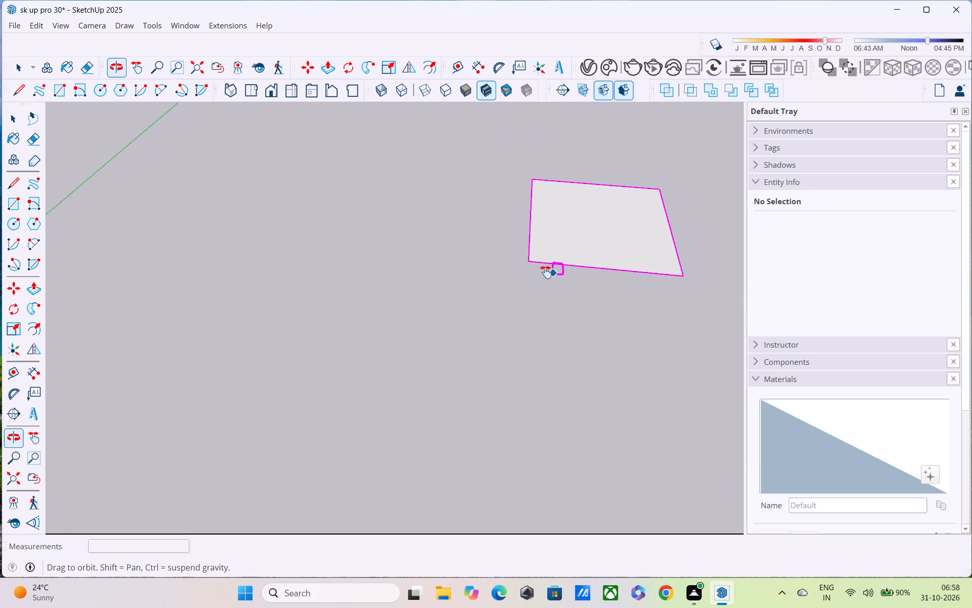
middle_click_drag(546, 272, 360, 276, "shift")
scroll(426, 235, "up", 5)
middle_click_drag(444, 249, 501, 325)
middle_click_drag(501, 325, 512, 385, "shift")
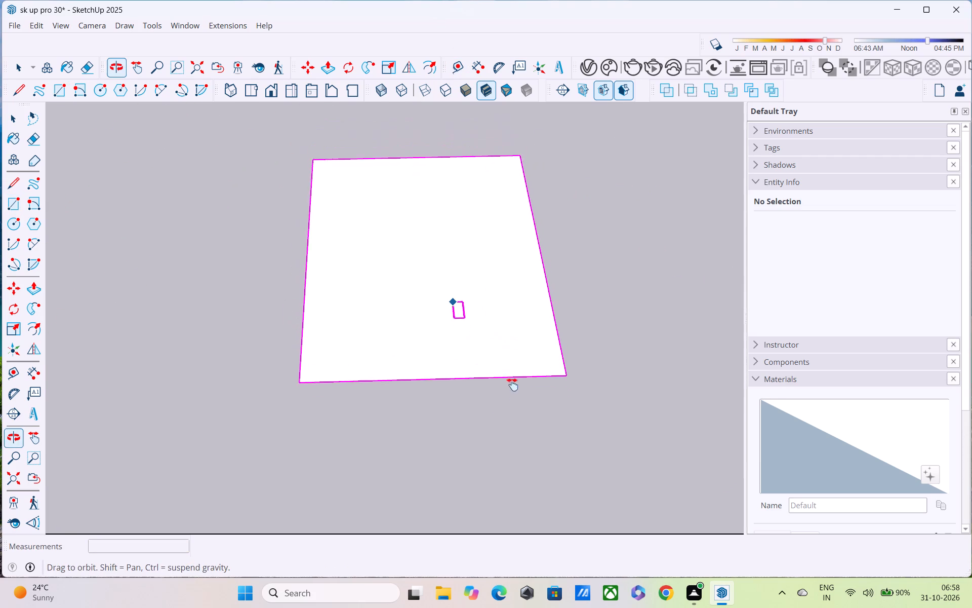
middle_click_drag(512, 385, 513, 393, "shift")
key("space")
key("t")
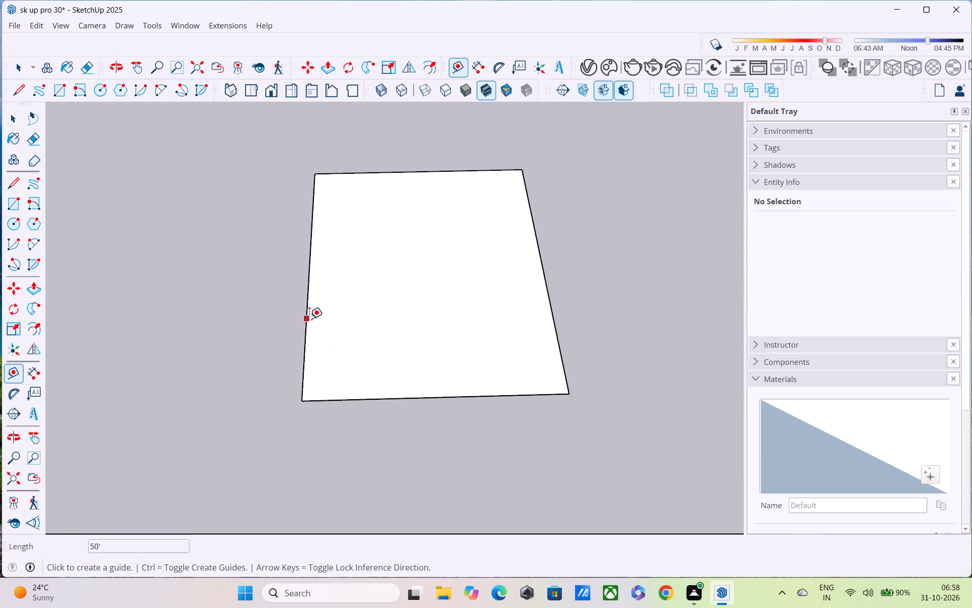
left_click(308, 317)
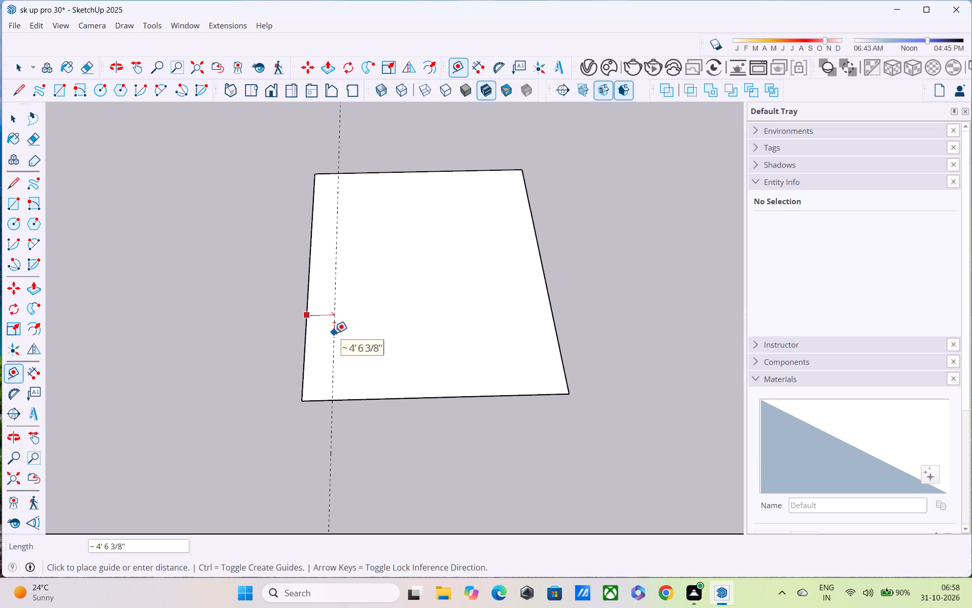
type("3'")
key("Return")
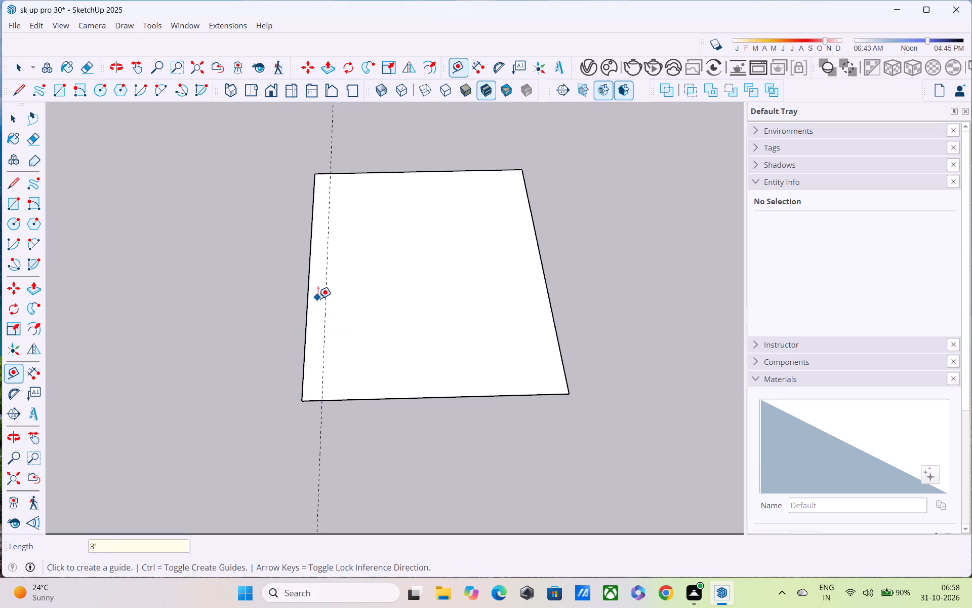
left_click(322, 309)
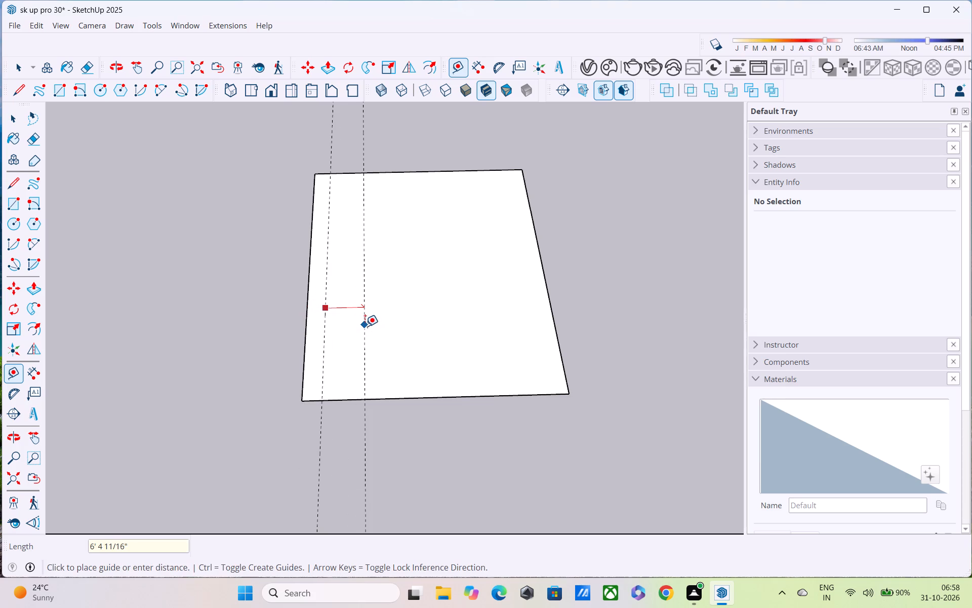
type("9\"")
key("Return")
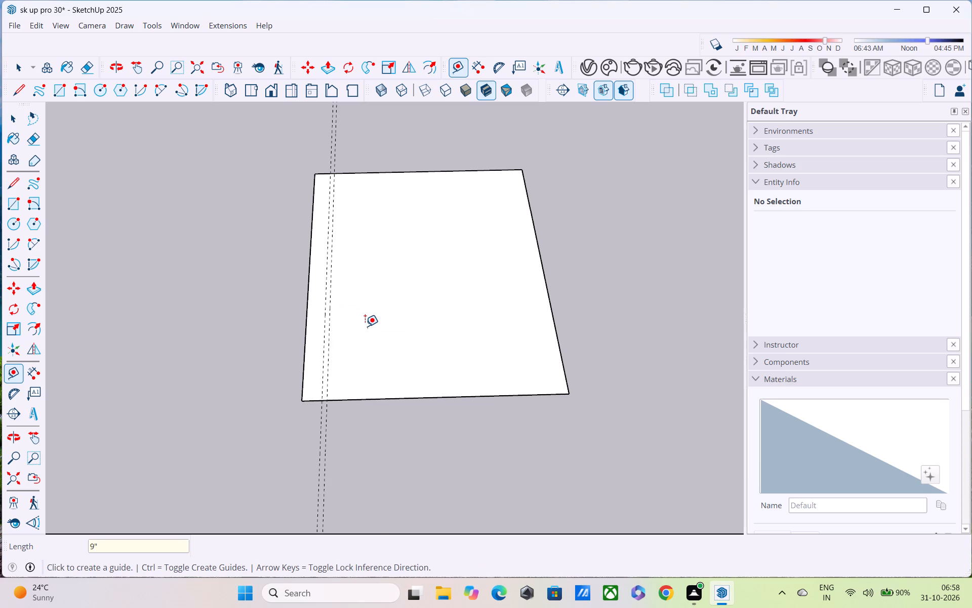
Place a guide 18' inward from the inner guide of the first pair, plus a parallel guide 9" beyond it.
left_click(329, 239)
type("18'")
key("Return")
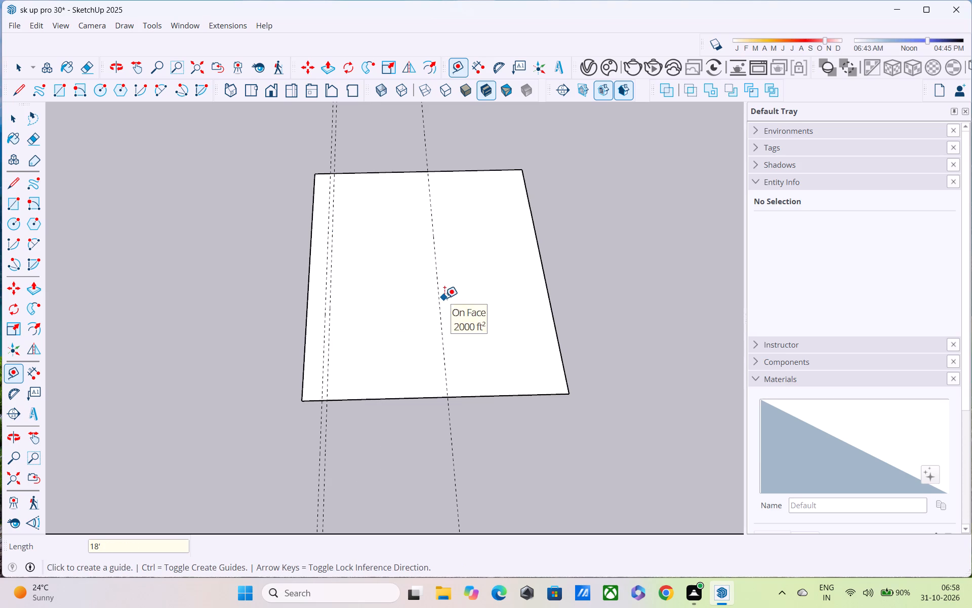
left_click(438, 289)
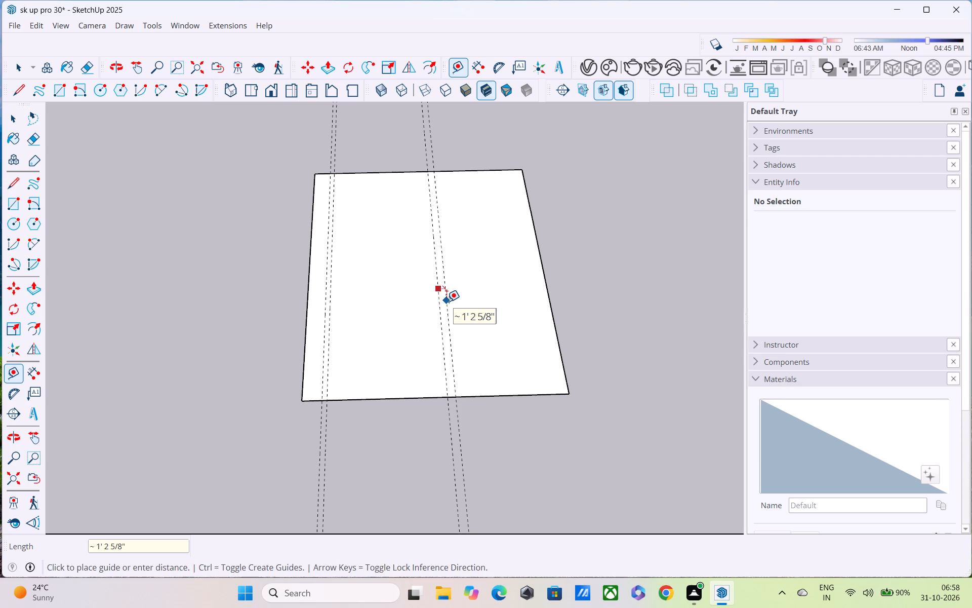
type("9\"")
key("Return")
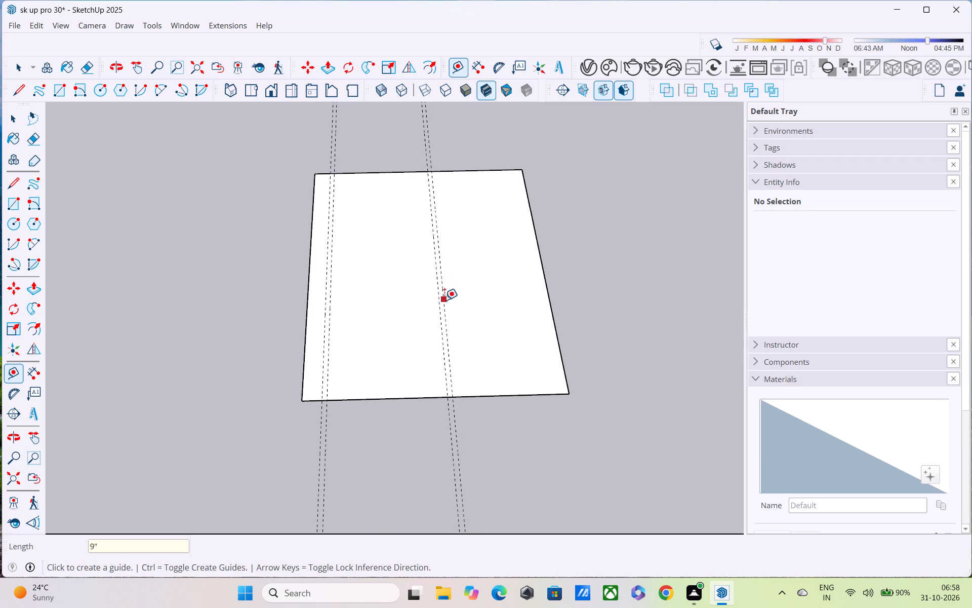
Place a guide 12' beyond the second pair of guides, towards the right edge, plus a parallel guide 9" further.
left_click(444, 300)
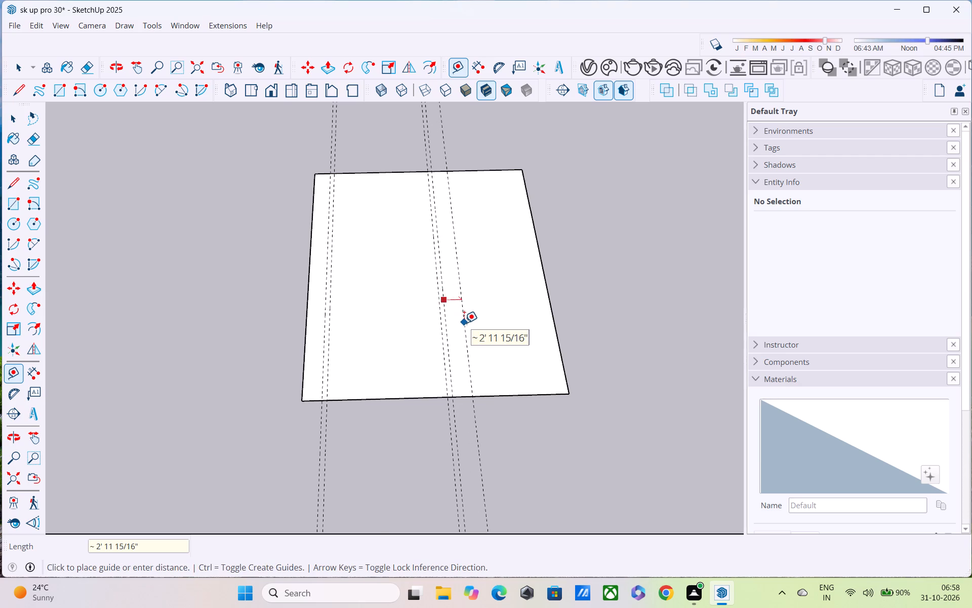
type("12'")
key("Return")
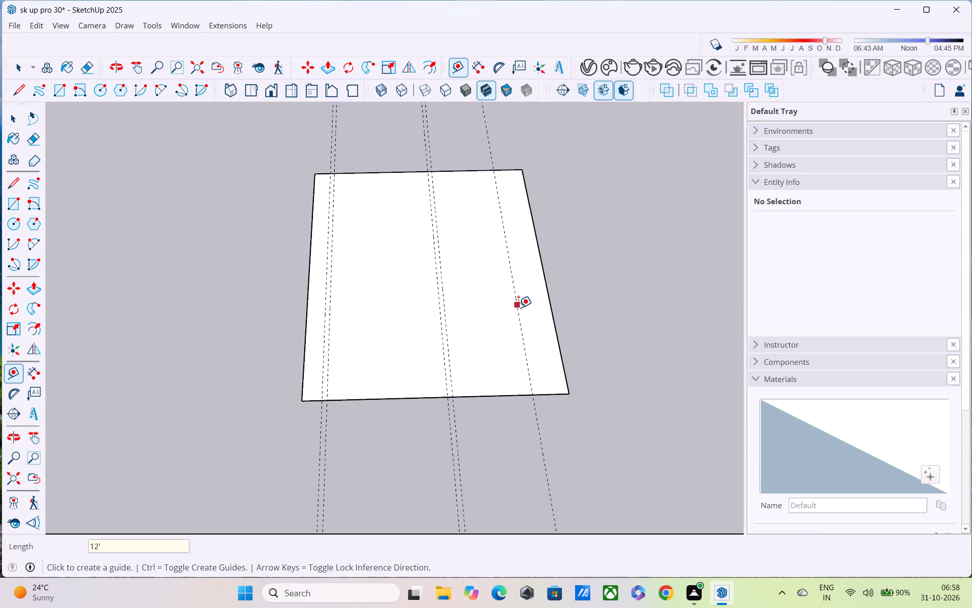
left_click(518, 308)
type("9\"")
key("Return")
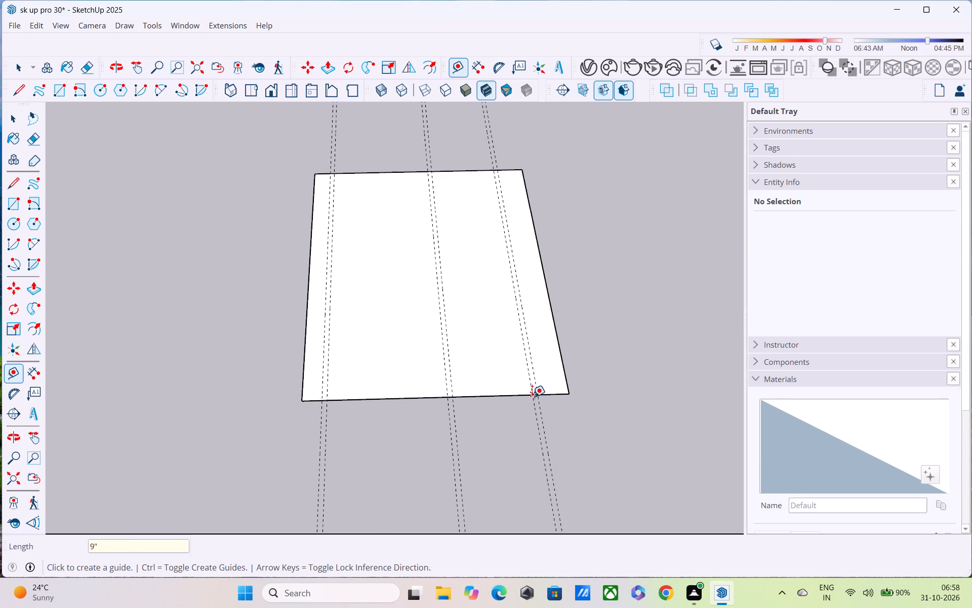
Place a guide 7' inside the rectangle's front 40' edge.
left_click(501, 397)
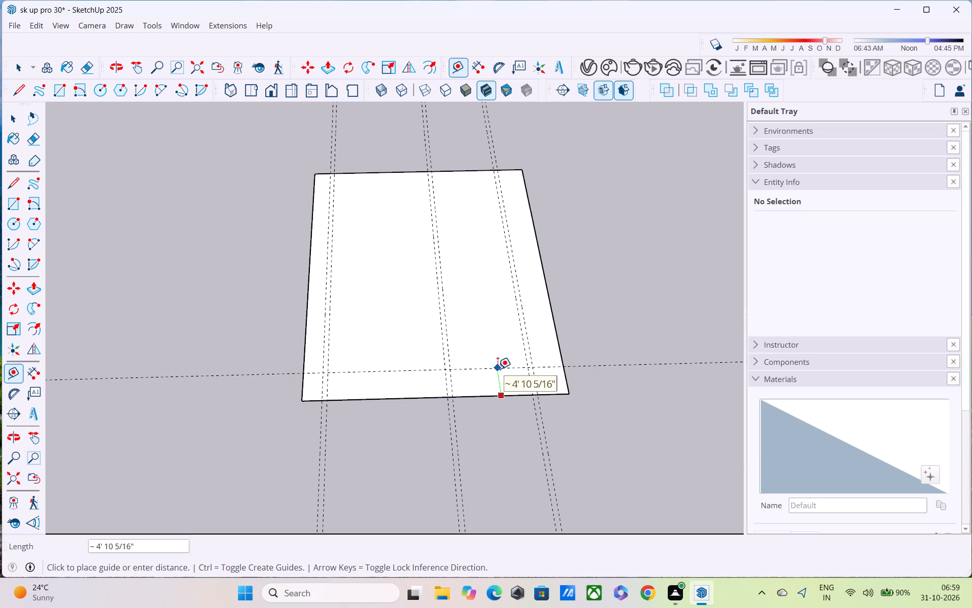
type("7'")
key("Return")
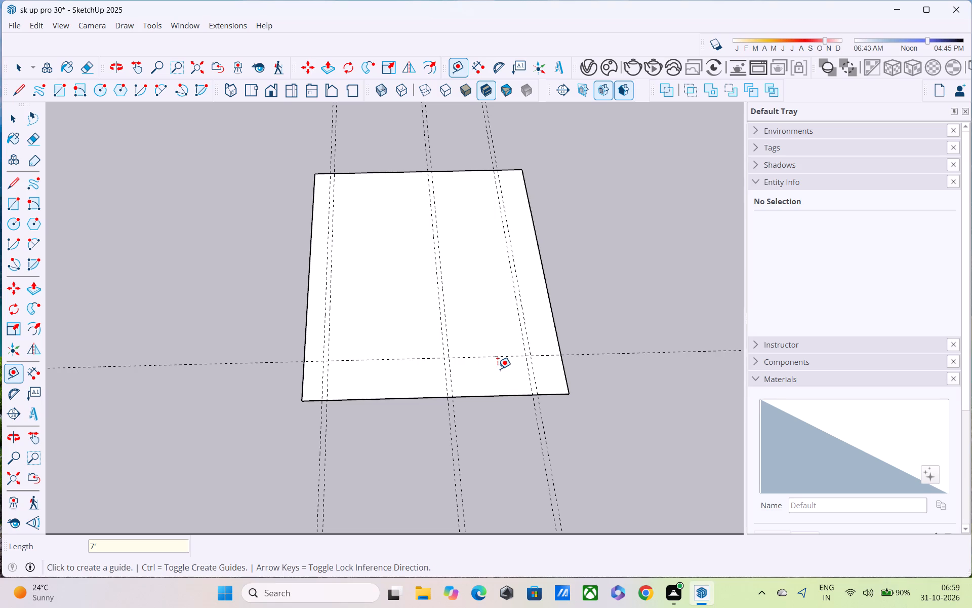
Place a parallel guide 9" behind the guide nearest the plot's front 40' edge.
left_click(498, 356)
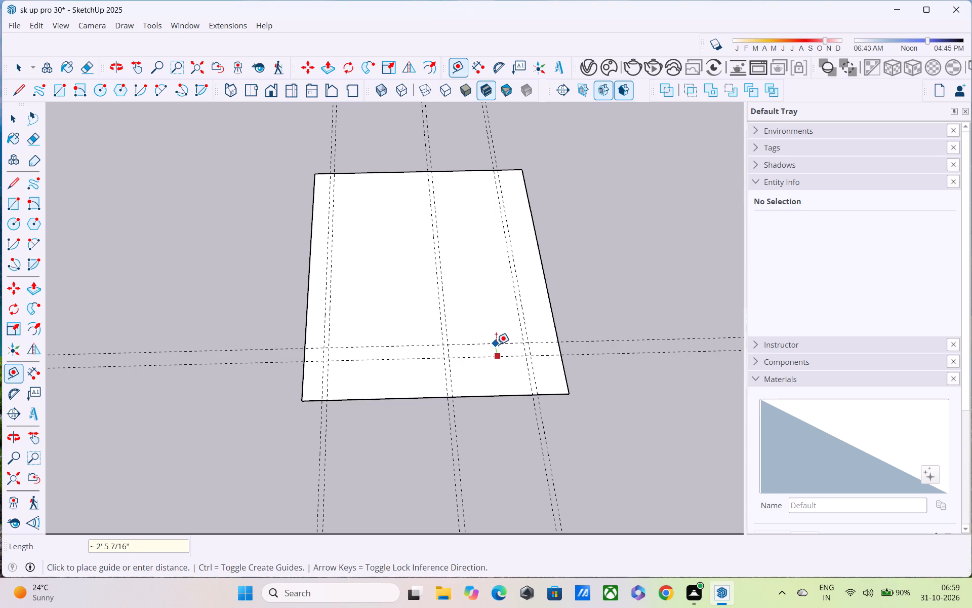
type("9\"")
key("Return")
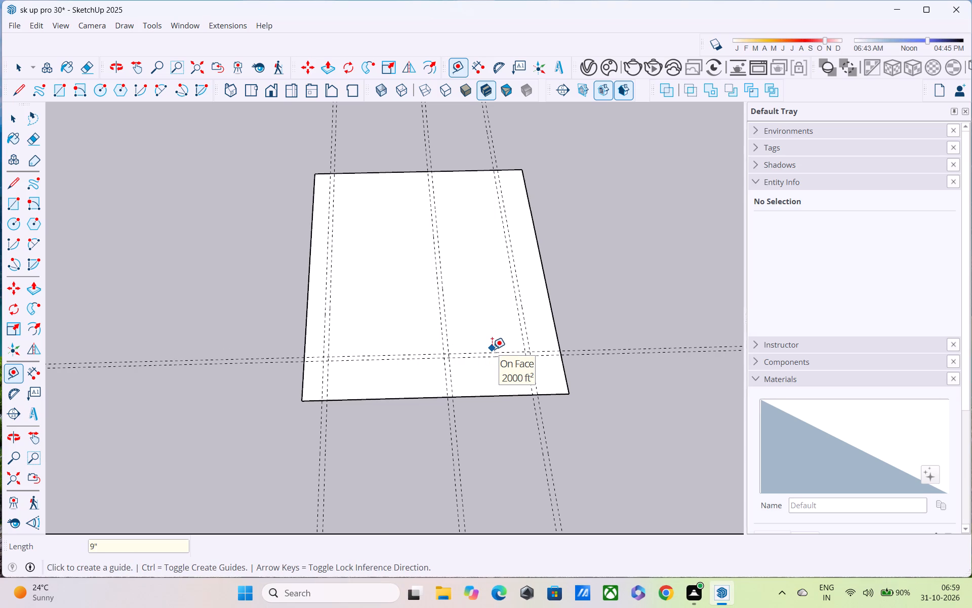
Place a guide 6' behind the front pair of guides, plus a parallel guide 9" further back.
scroll(491, 355, "up", 3)
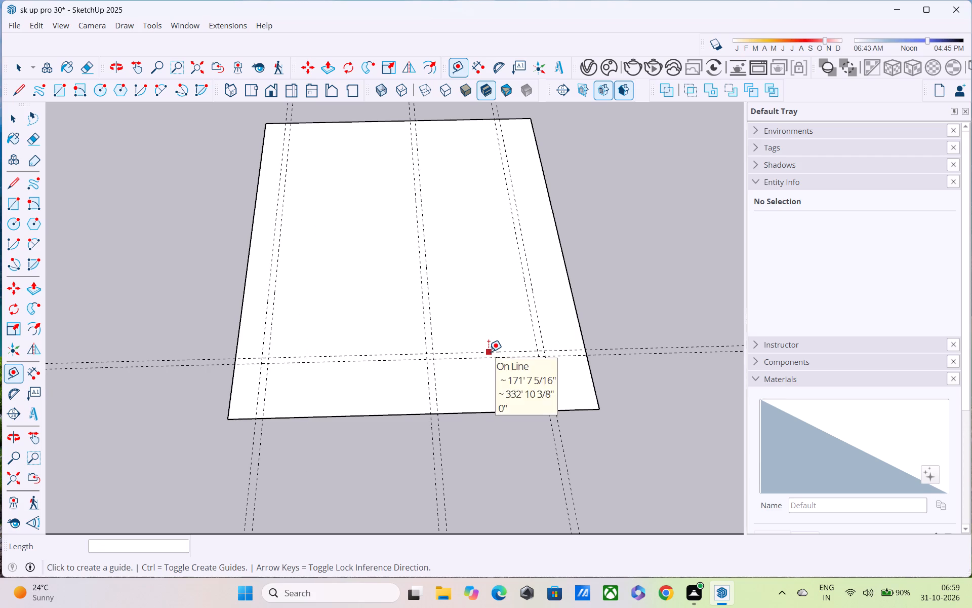
left_click(489, 352)
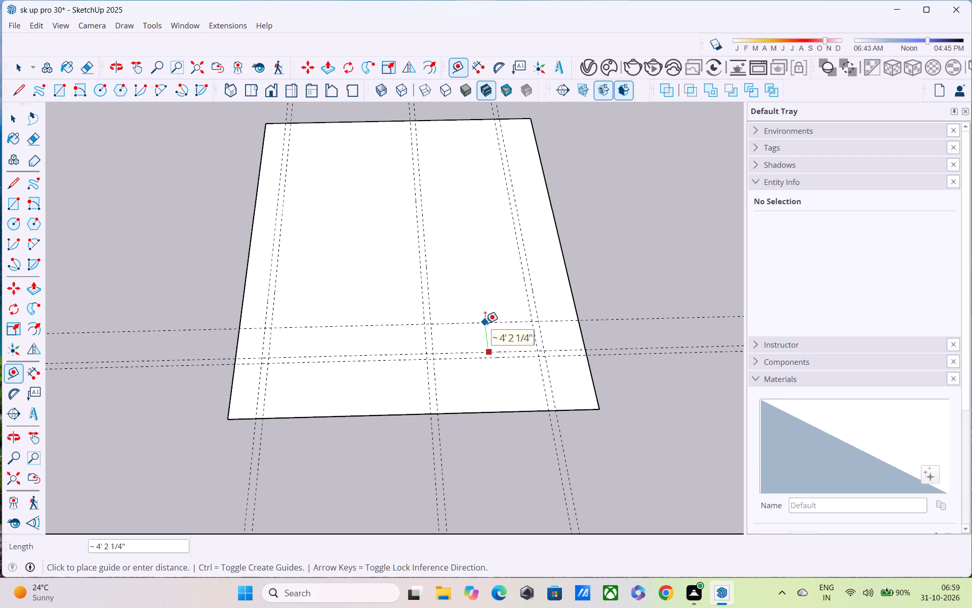
type("6'")
key("Return")
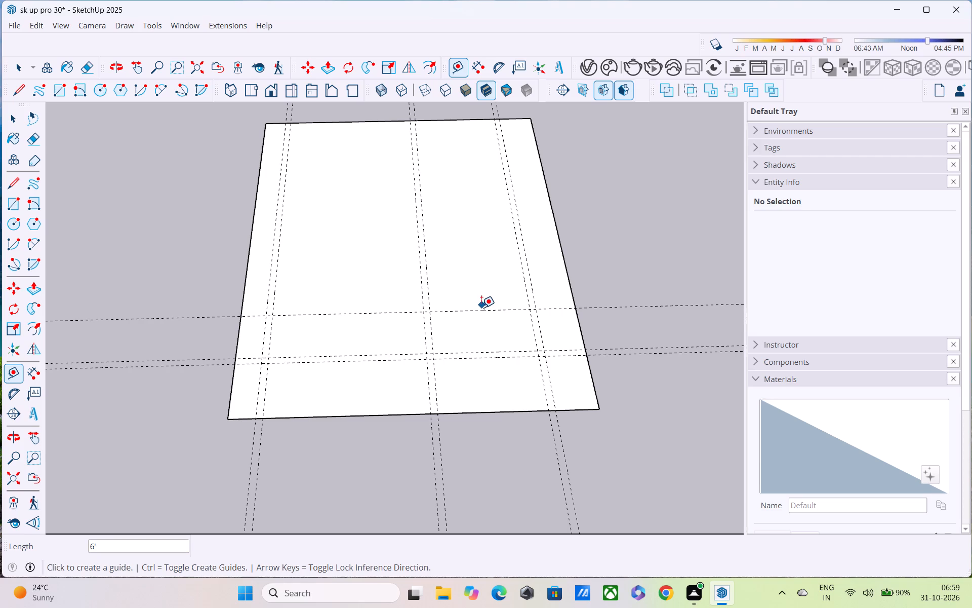
left_click(481, 308)
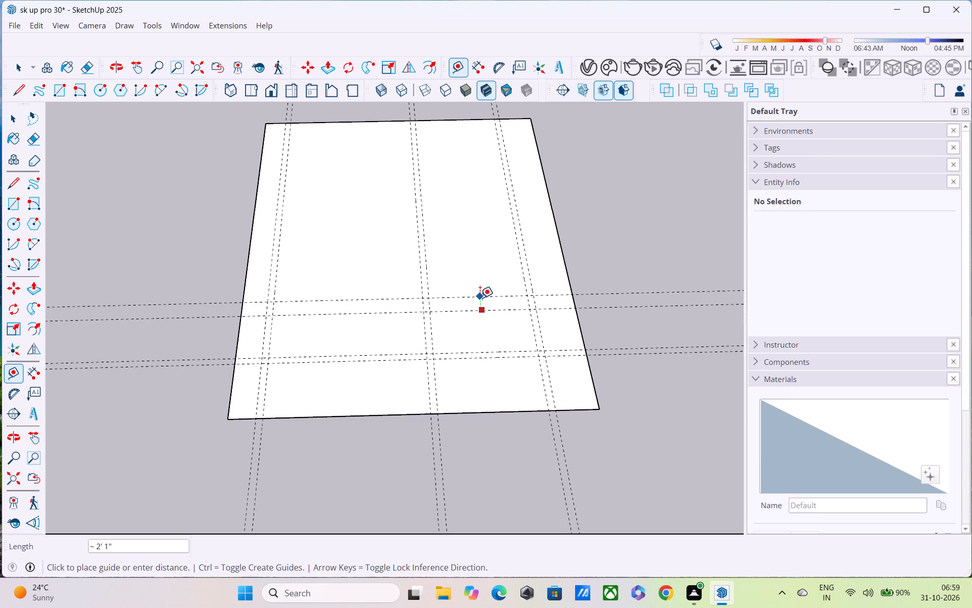
type("9\"")
key("Return")
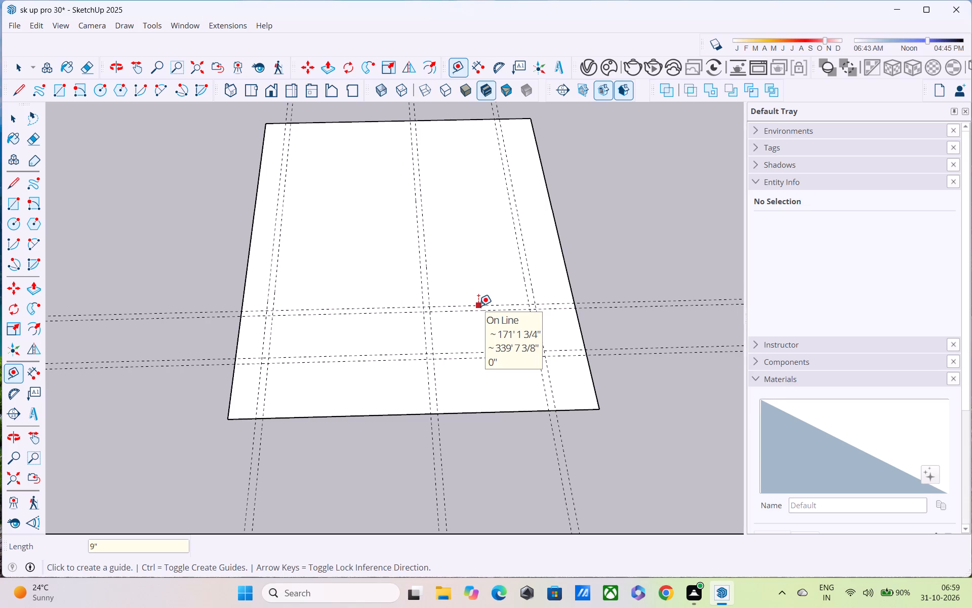
Place a guide 30' behind the second crosswise pair, plus a parallel guide 9" on its inner side.
middle_click(507, 219)
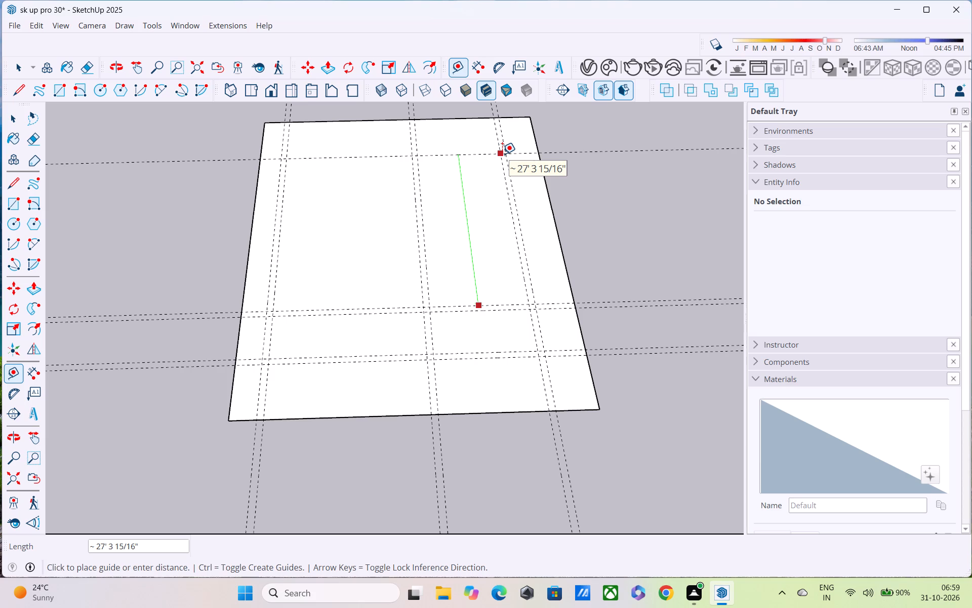
type("30'")
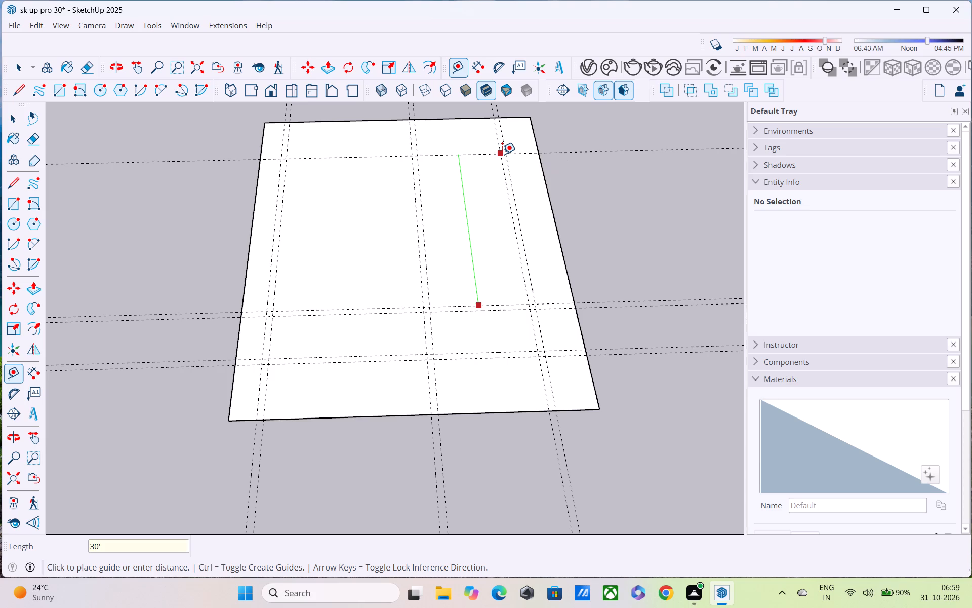
key("Return")
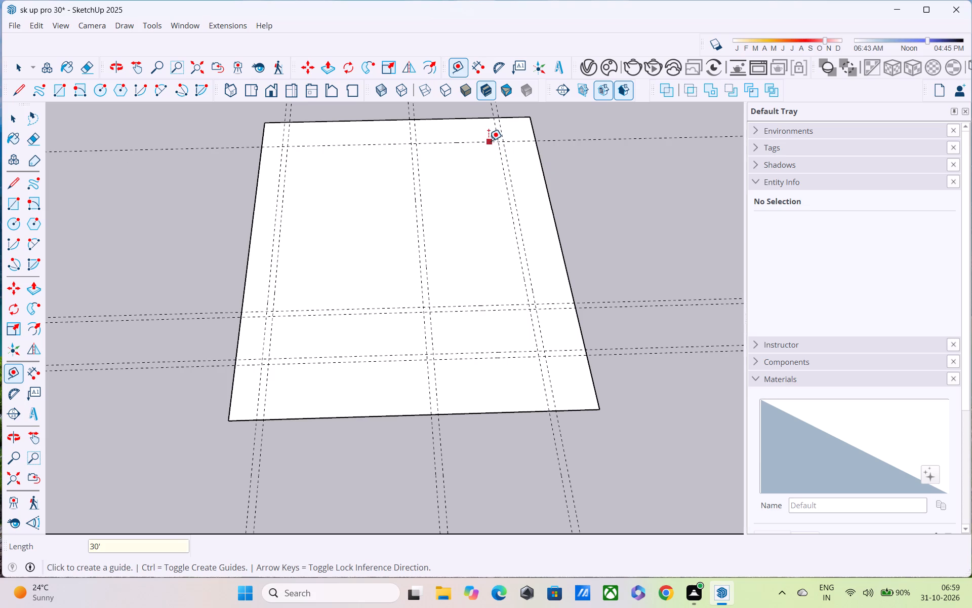
left_click(480, 139)
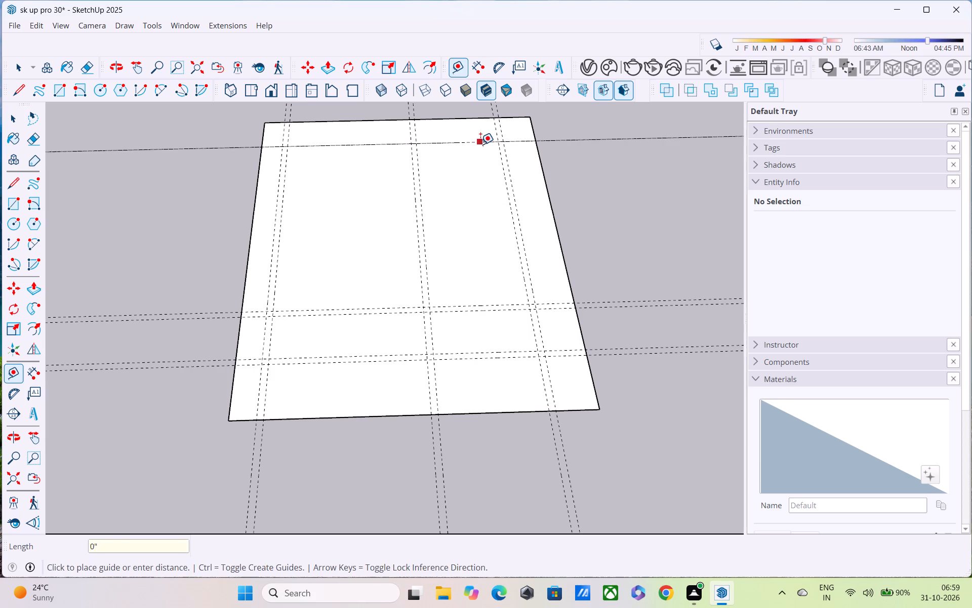
type("9\"")
key("Return")
key("space")
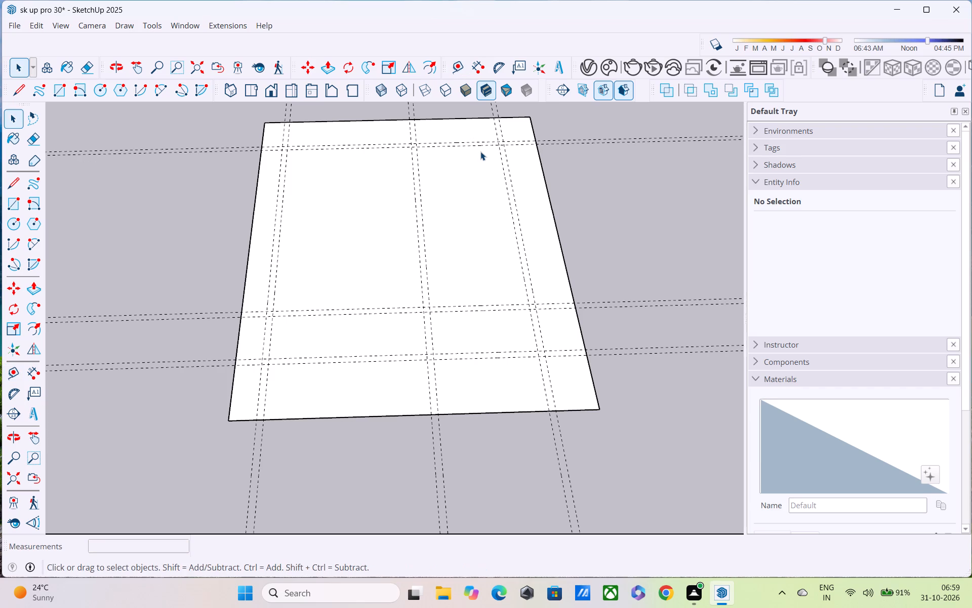
Draw the outer wall rectangle, 32' 3" by 30' 9", between the outermost guide intersections behind the 6' front strip.
key("r")
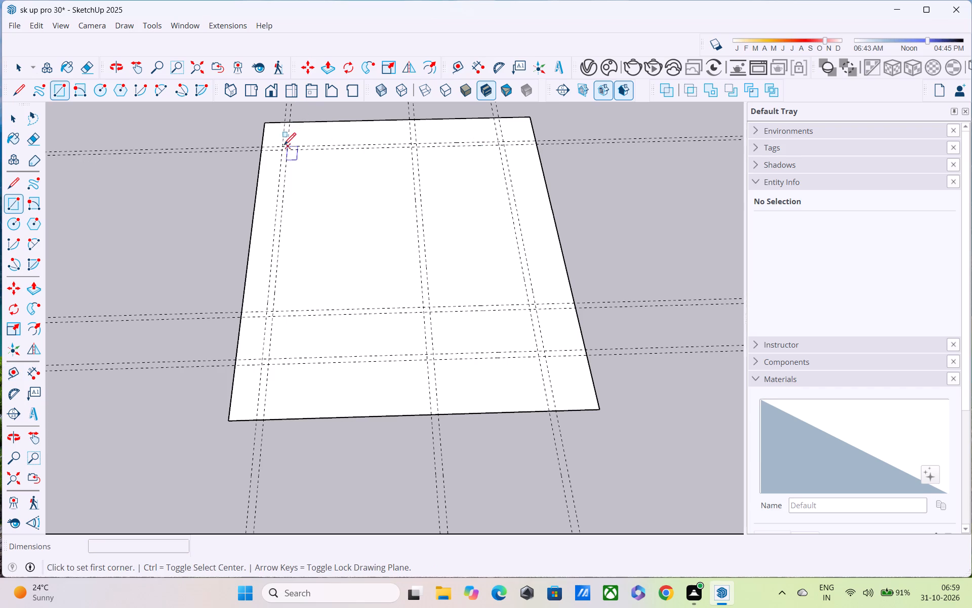
scroll(278, 152, "up", 5)
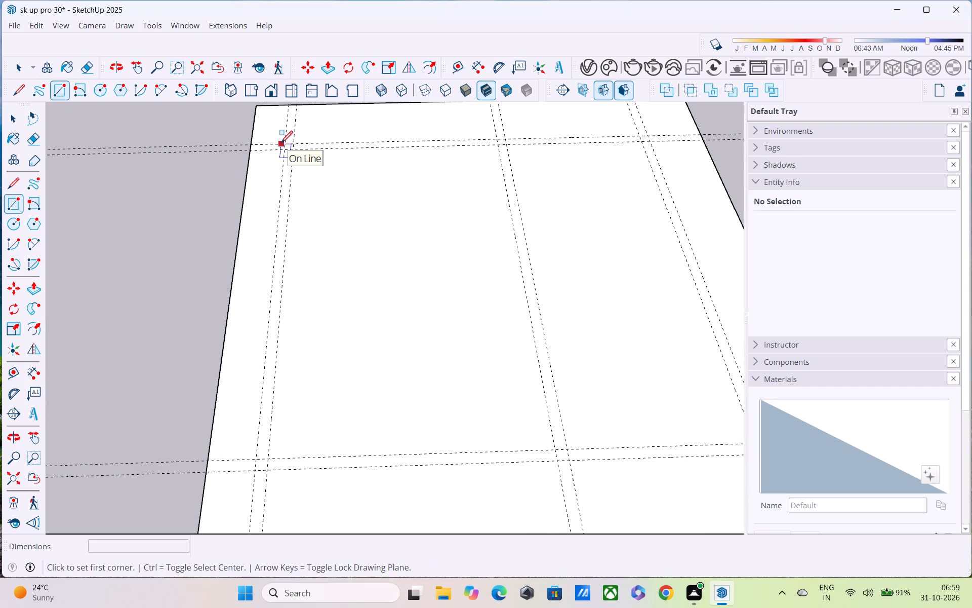
left_click(282, 145)
middle_click_drag(554, 379, 552, 376, "shift")
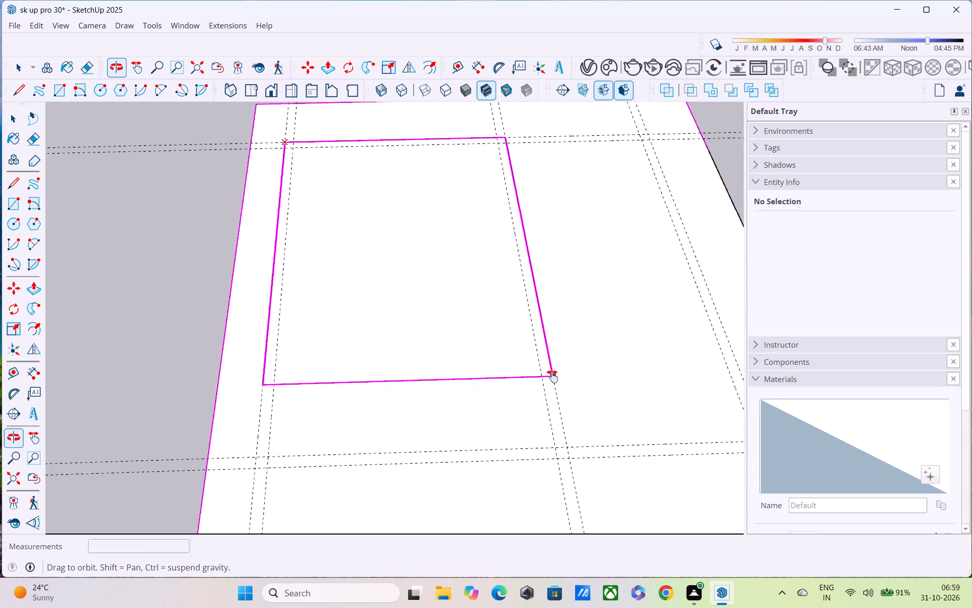
middle_click_drag(552, 376, 417, 248, "shift")
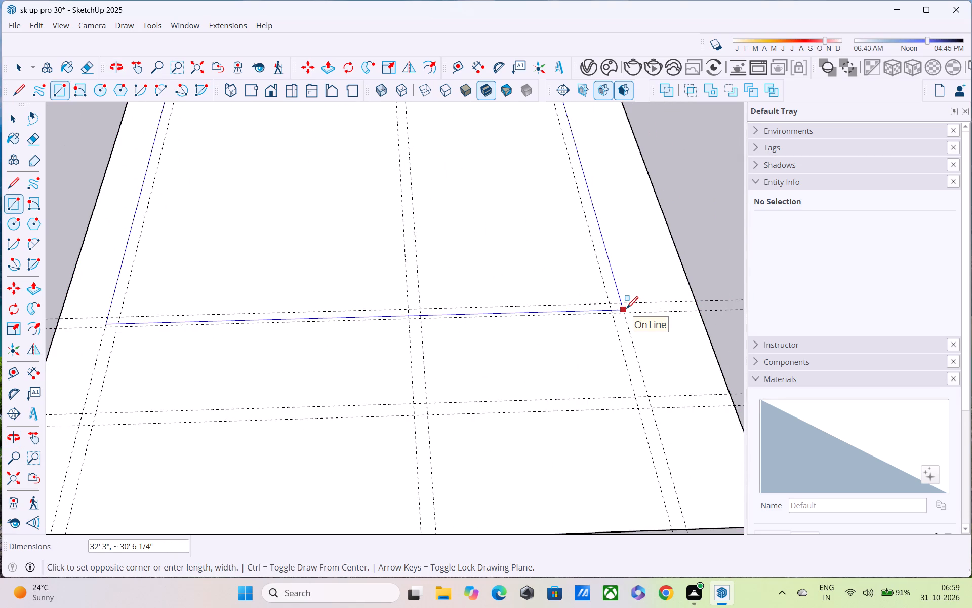
scroll(626, 310, "up", 1)
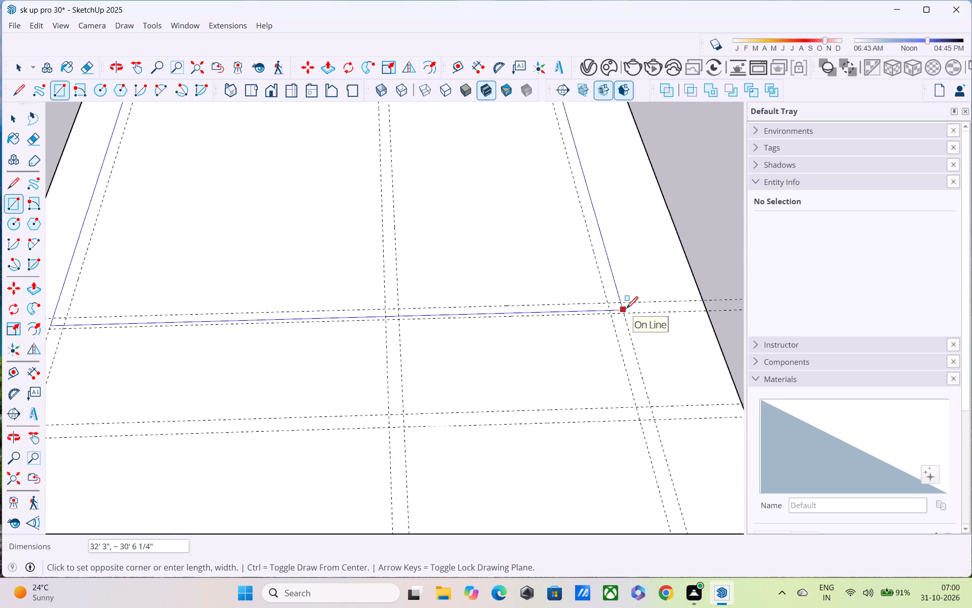
scroll(626, 310, "up", 1)
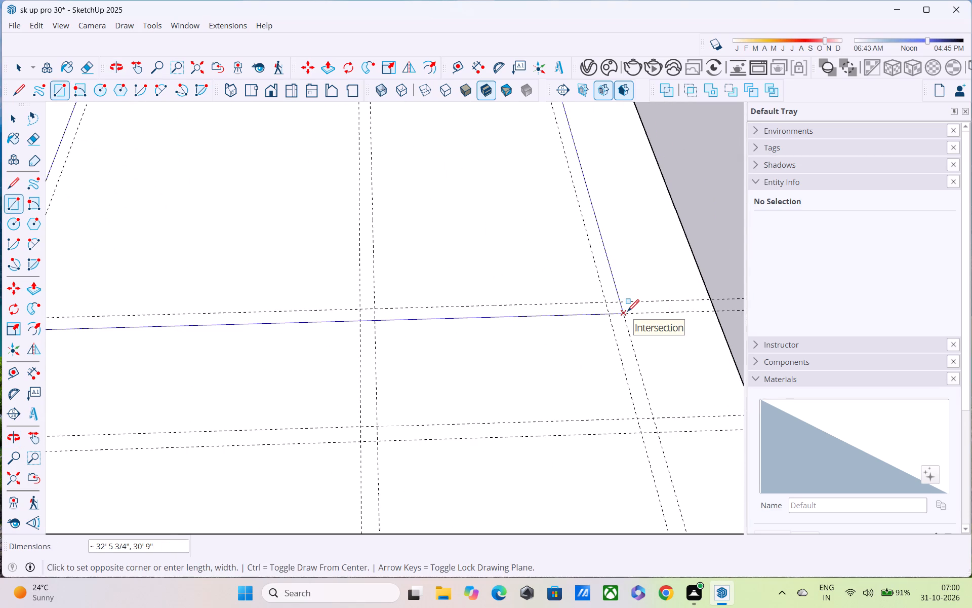
left_click(627, 313)
Draw the inner wall rectangle, 29' 3" by 30' 9", between the inner guide intersections inside the outer wall outline.
scroll(591, 311, "down", 5)
middle_click_drag(591, 311, 603, 418, "shift")
scroll(603, 418, "up", 1, "shift")
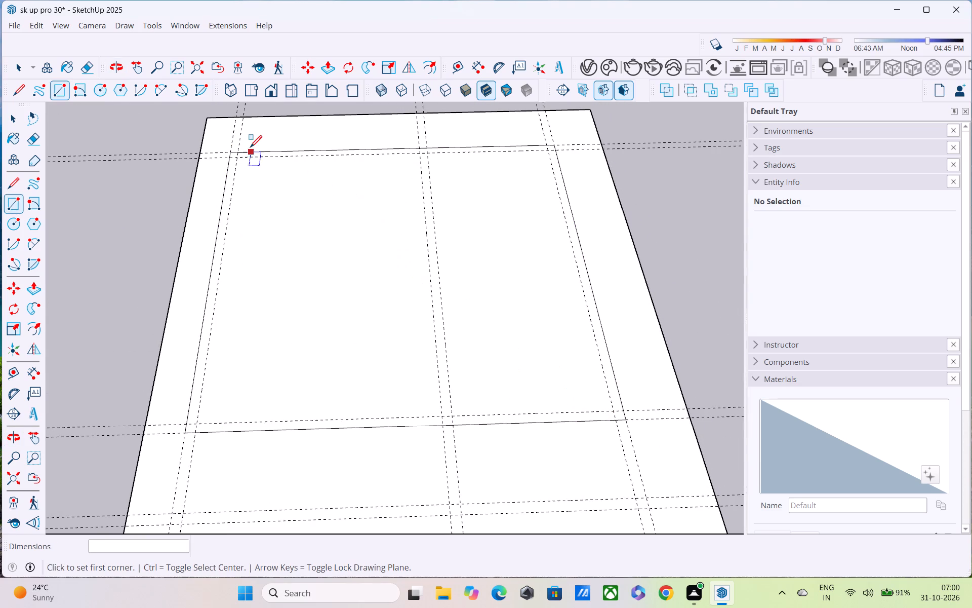
left_click(235, 161)
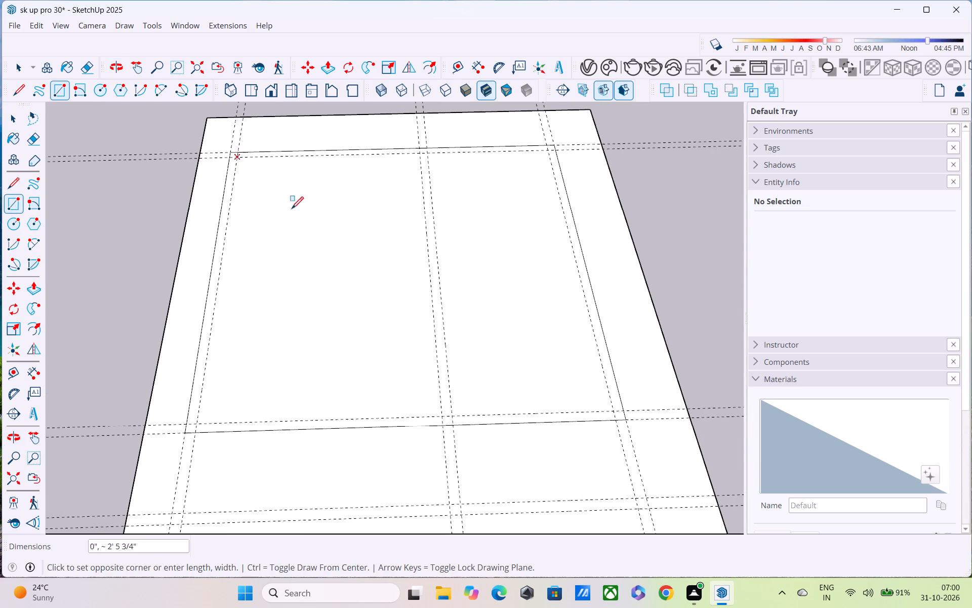
left_click(612, 412)
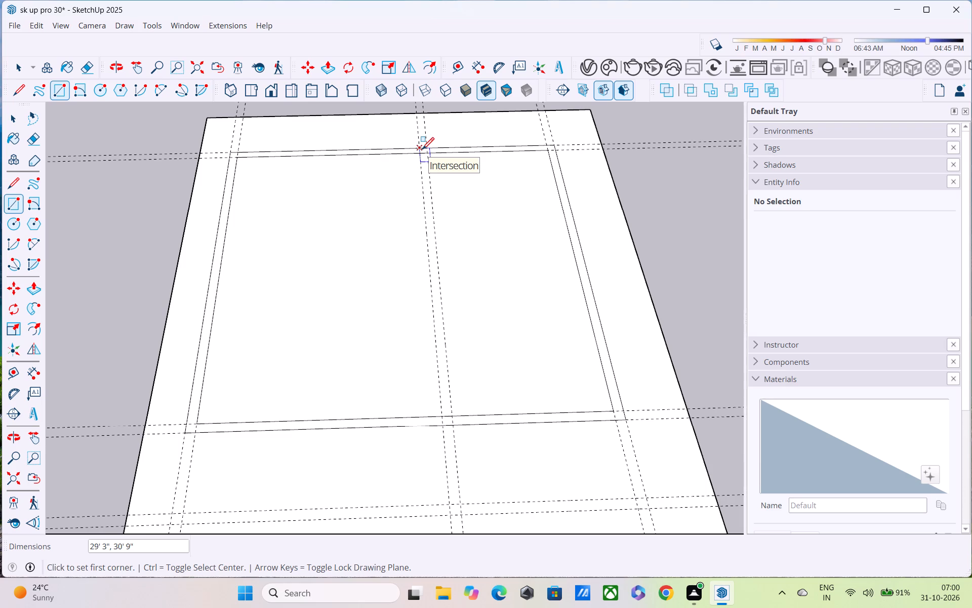
Draw a 13' 6" by 30' 9" rectangle from the left middle guide at the back outer wall line to the outer front-right corner.
left_click(422, 150)
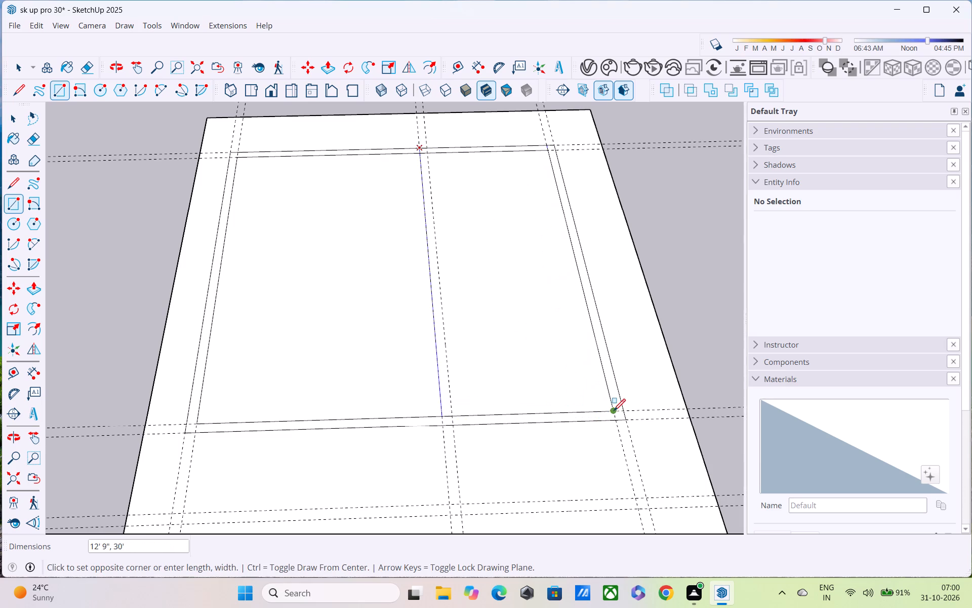
left_click(629, 420)
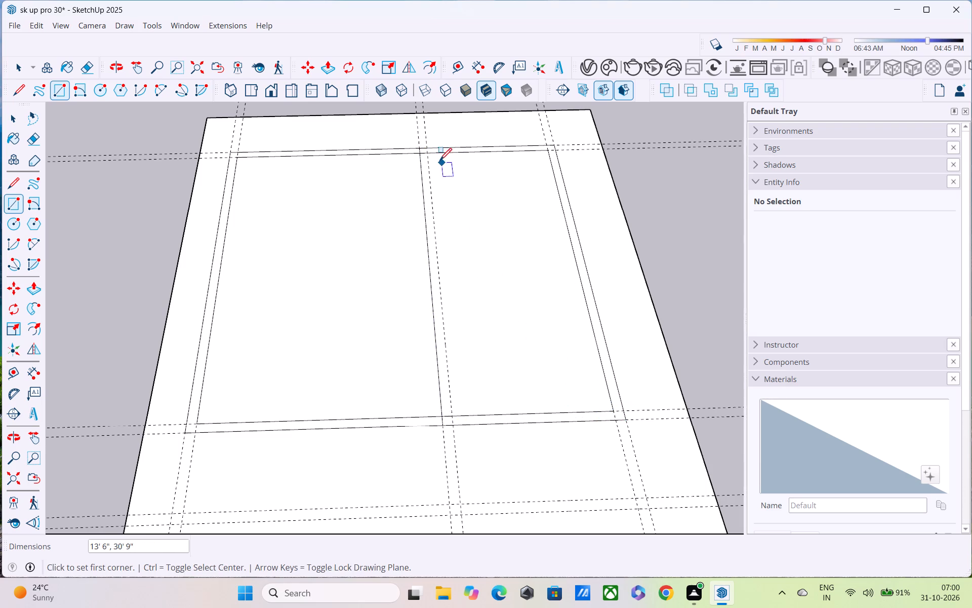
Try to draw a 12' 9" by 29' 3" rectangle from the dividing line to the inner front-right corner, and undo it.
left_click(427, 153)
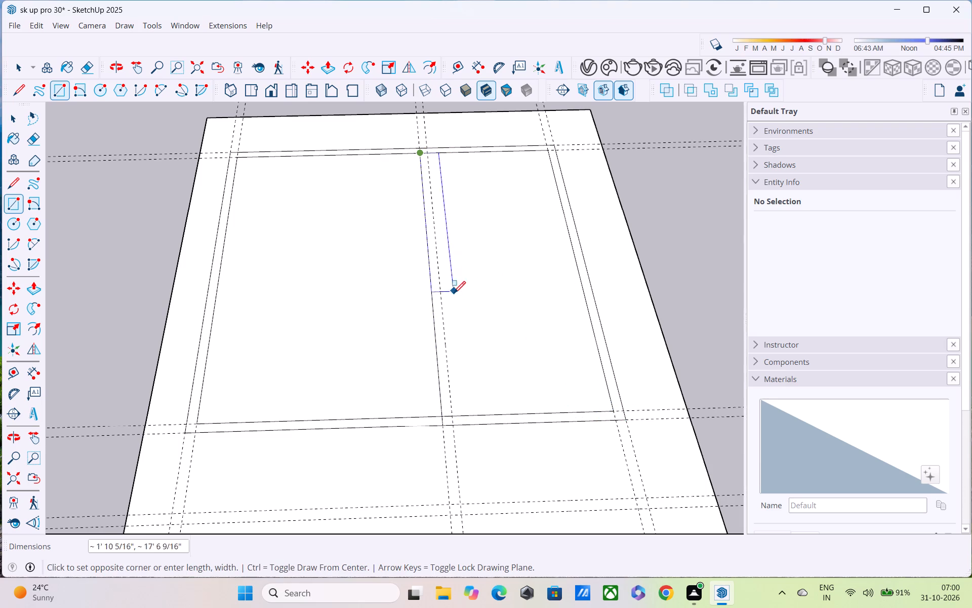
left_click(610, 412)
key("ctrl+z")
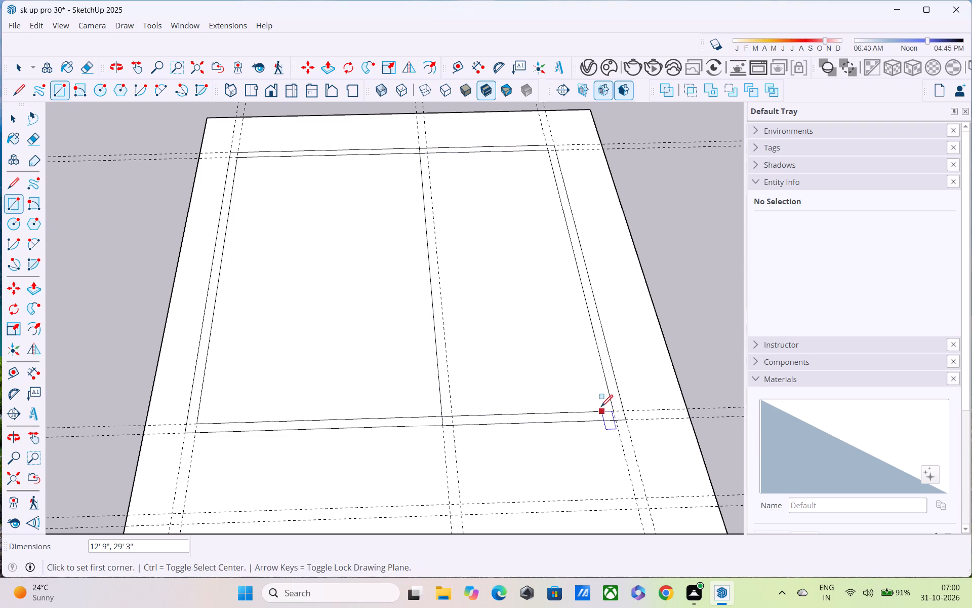
Draw the right room's inner rectangle, 29' 3" deep, from the right middle guide at the inner back wall line to the inner front-right corner.
middle_click_drag(526, 341, 522, 446)
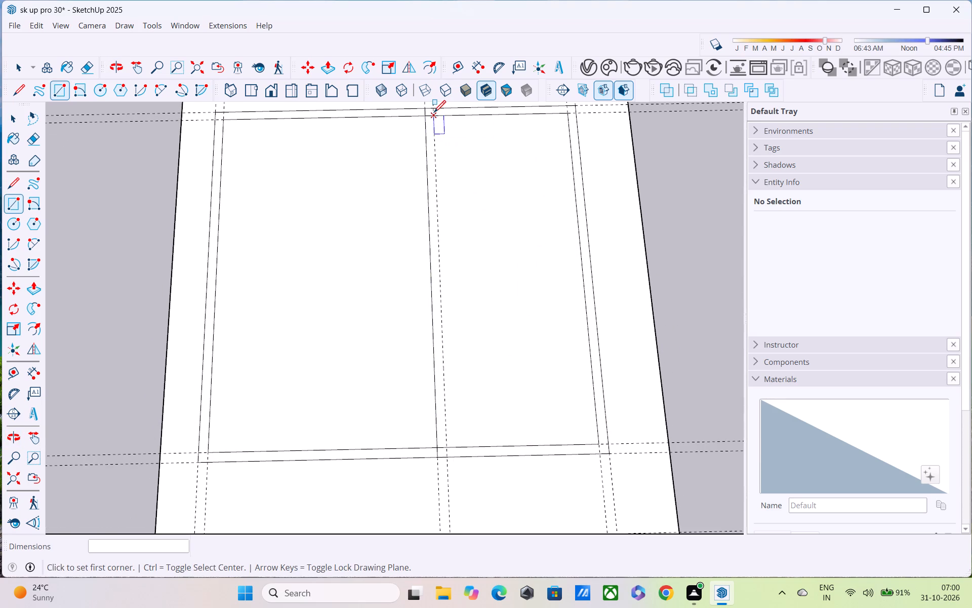
left_click(434, 113)
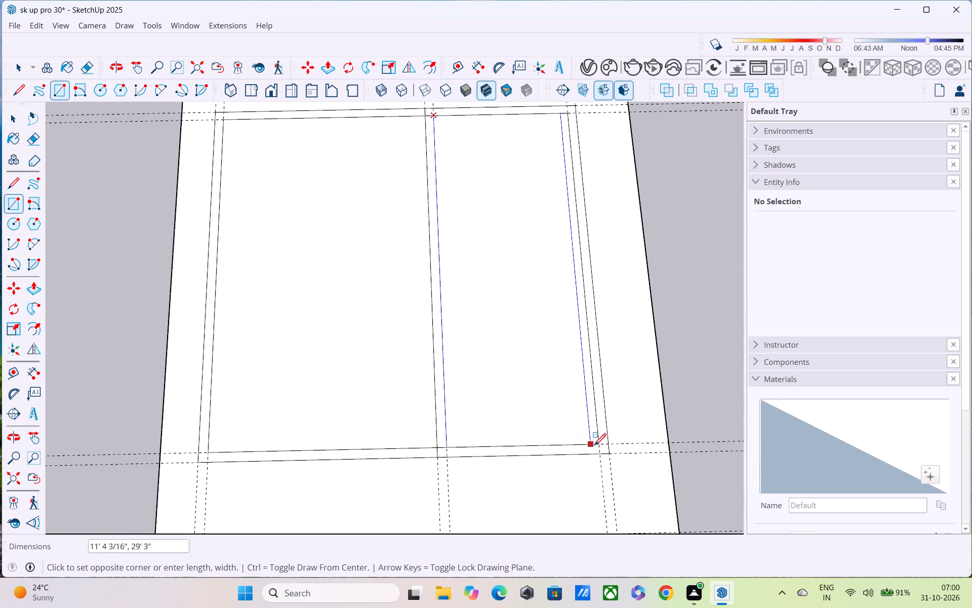
left_click(602, 444)
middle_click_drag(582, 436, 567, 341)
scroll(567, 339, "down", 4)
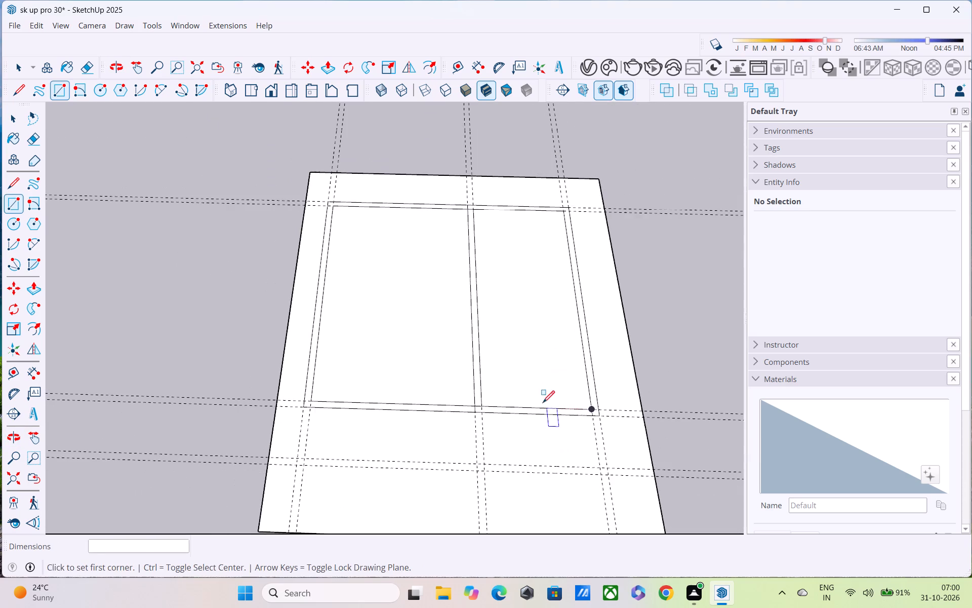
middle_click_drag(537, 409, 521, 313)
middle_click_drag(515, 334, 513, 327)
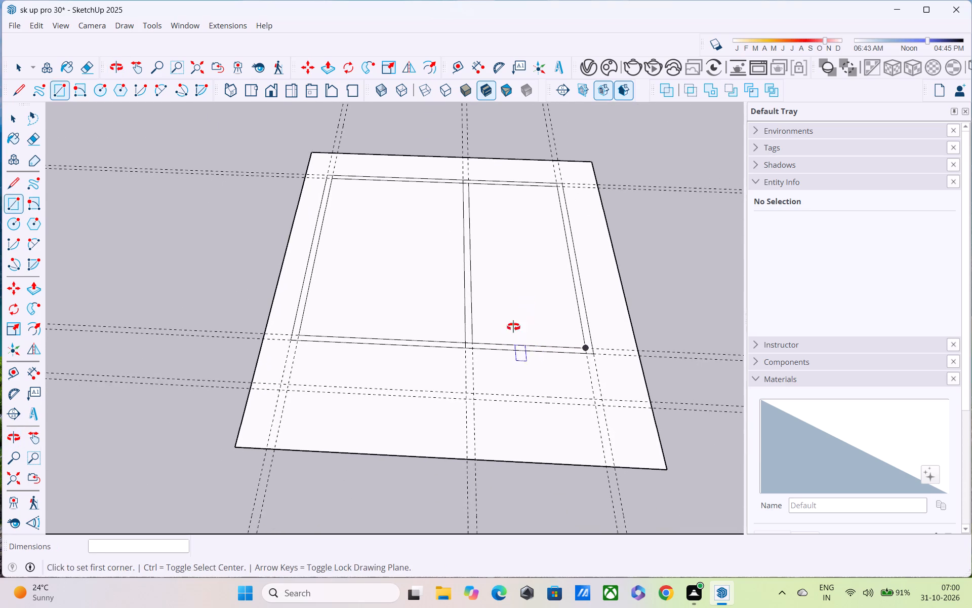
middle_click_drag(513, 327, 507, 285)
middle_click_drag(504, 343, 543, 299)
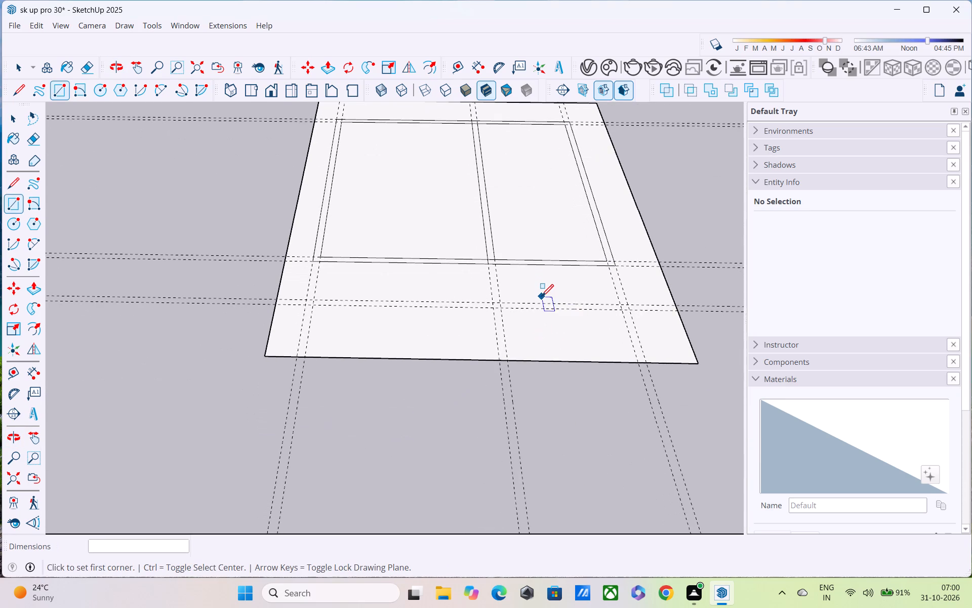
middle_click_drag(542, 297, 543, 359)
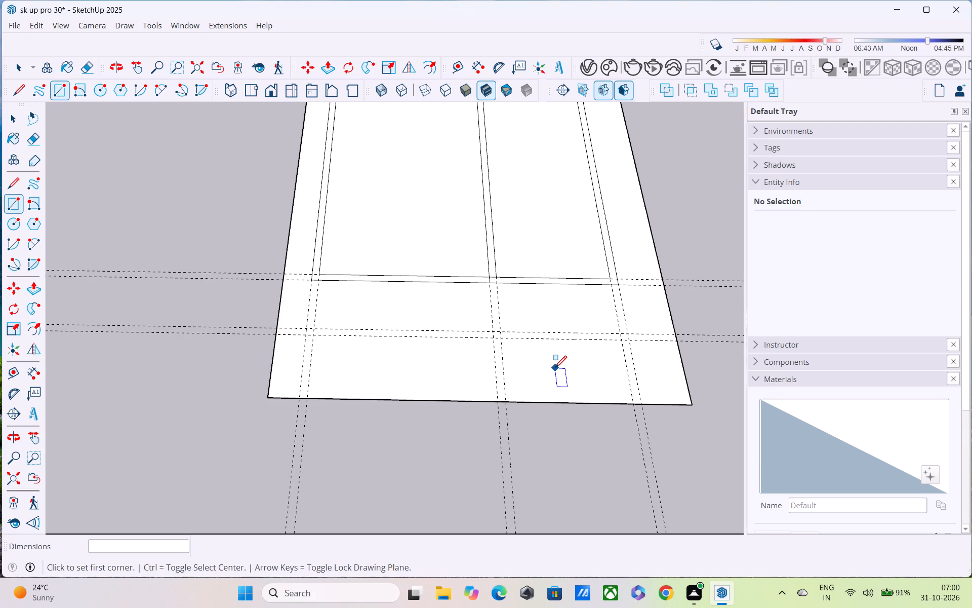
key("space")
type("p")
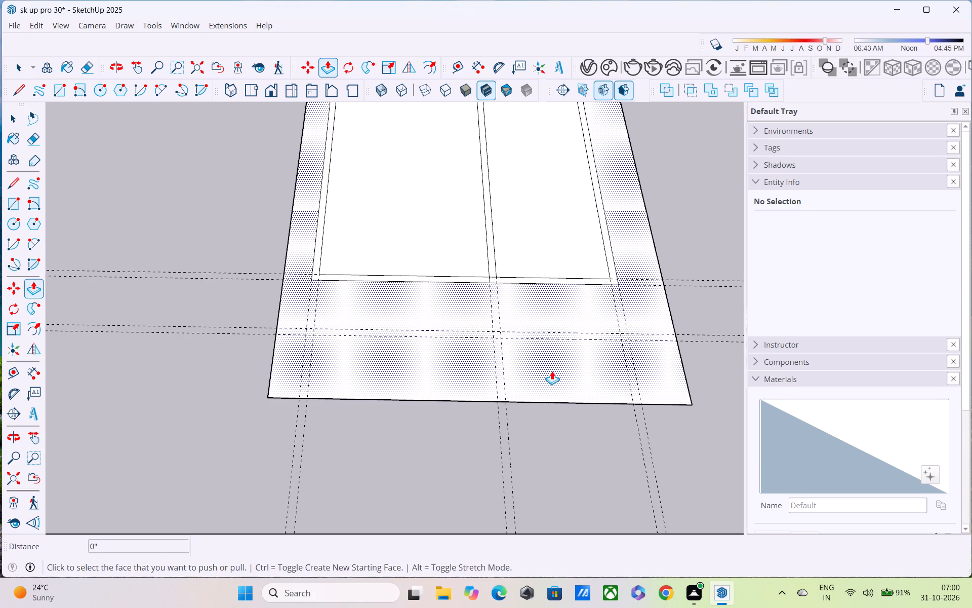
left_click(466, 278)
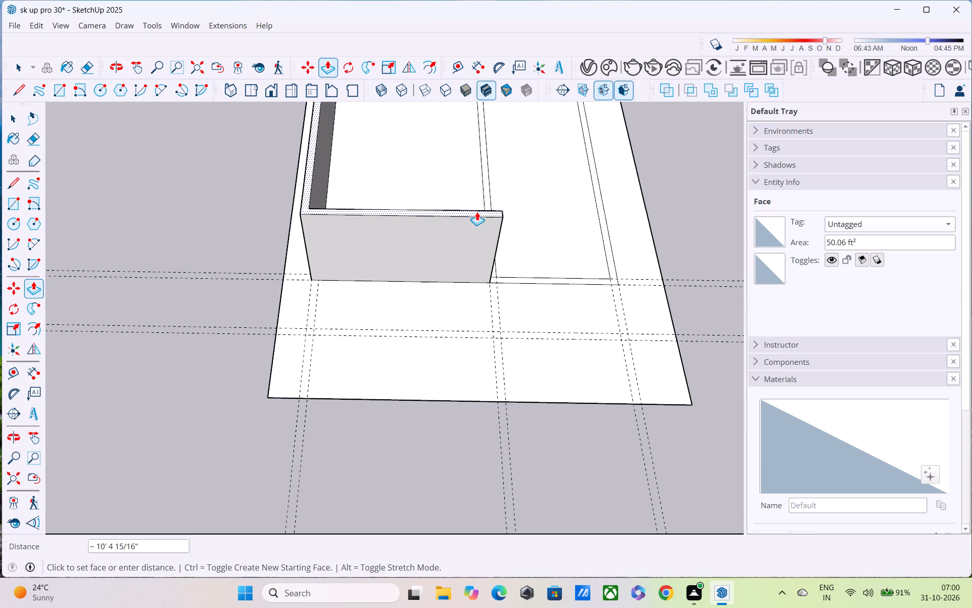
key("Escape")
Erase the leftover line segments and guides where the dividing wall meets the front and back walls.
key("e")
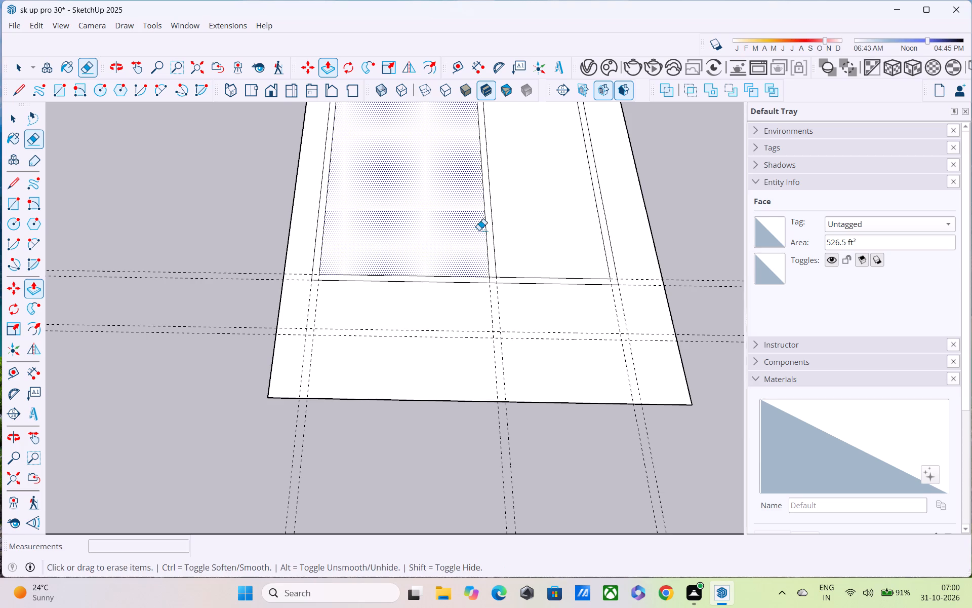
scroll(484, 223, "up", 2)
scroll(507, 329, "up", 8)
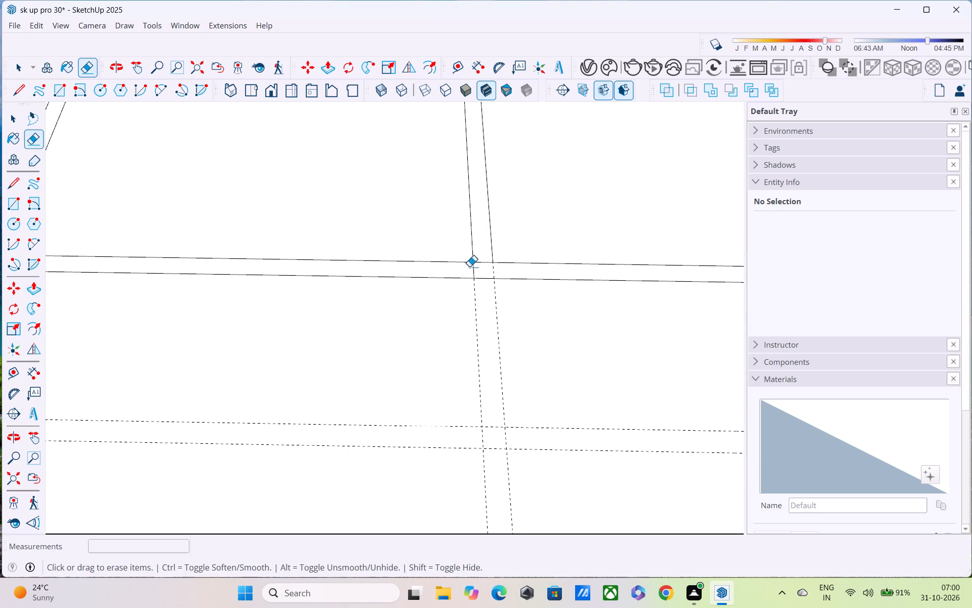
left_click_drag(467, 268, 504, 275)
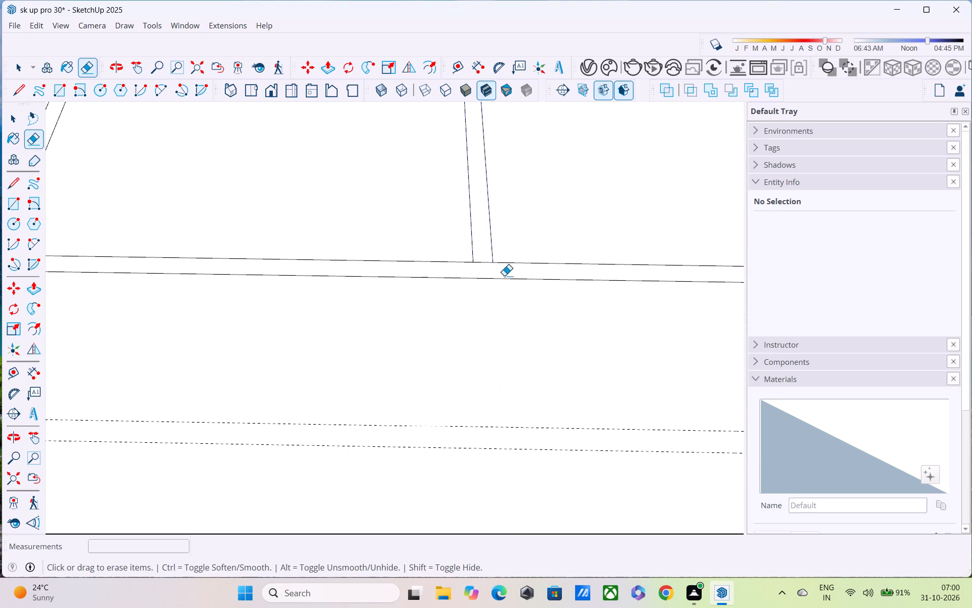
scroll(503, 264, "down", 6)
middle_click_drag(354, 269, 347, 286, "shift")
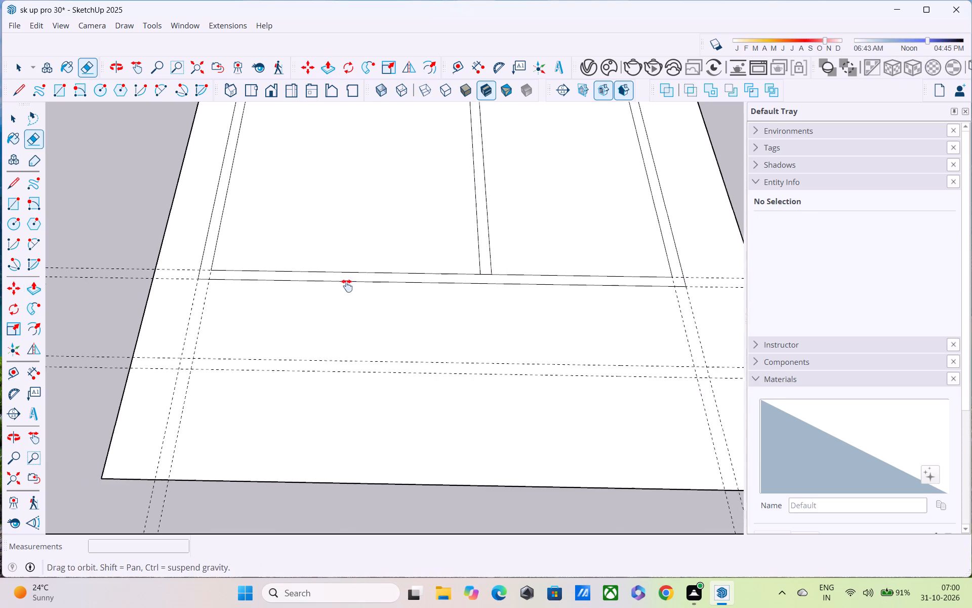
middle_click_drag(347, 286, 229, 342, "shift")
middle_click_drag(511, 343, 522, 561, "shift")
scroll(406, 191, "up", 3)
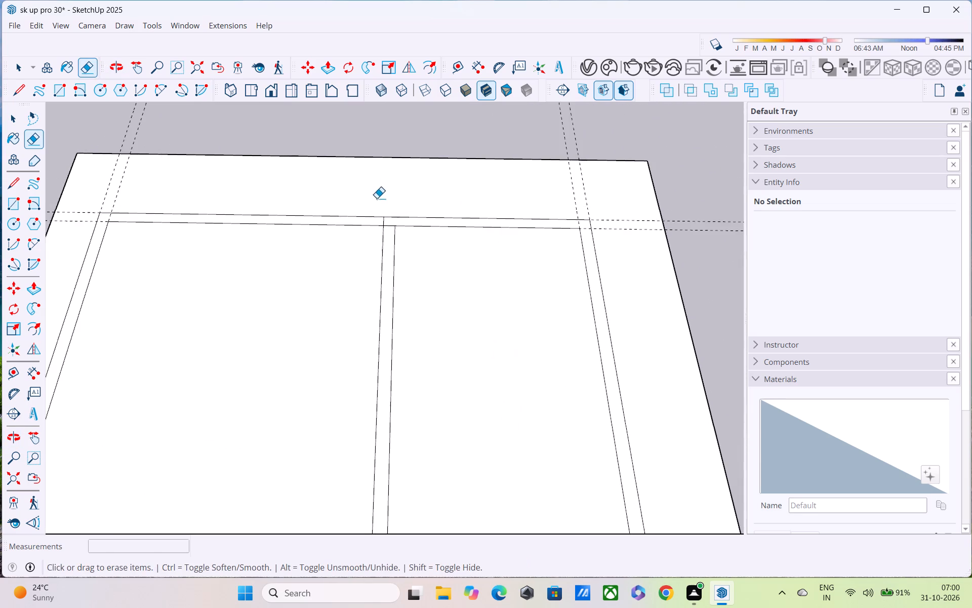
scroll(376, 225, "up", 4)
left_click_drag(381, 221, 403, 222)
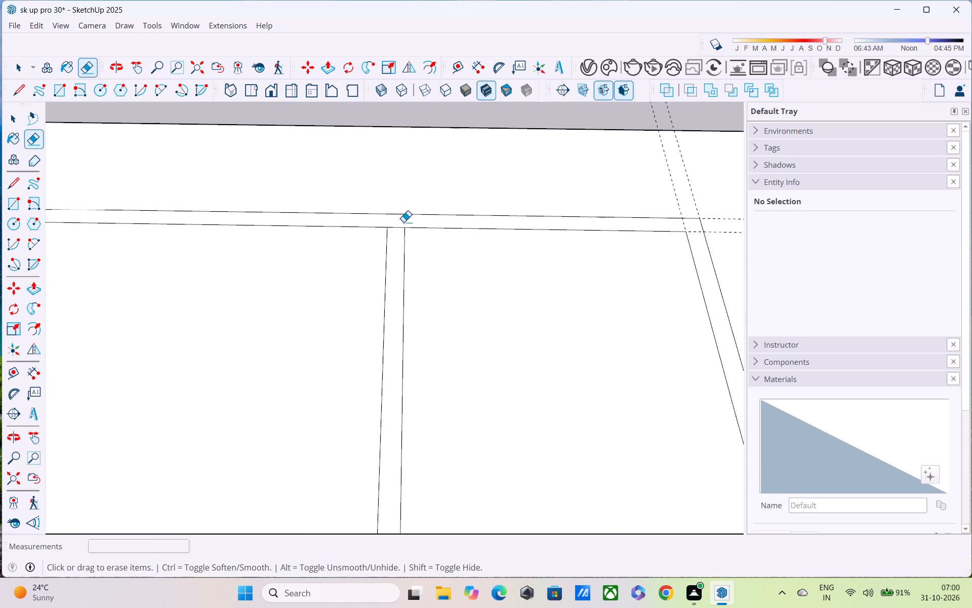
left_click_drag(401, 222, 399, 234)
Push/Pull the connected wall face, including the dividing wall, up to a height of 10'.
key("p")
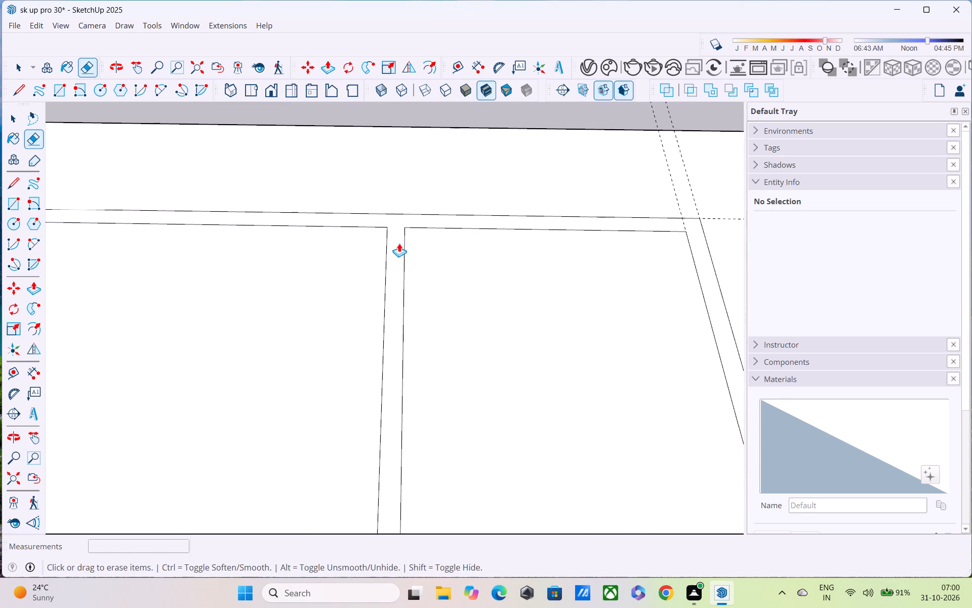
left_click(394, 254)
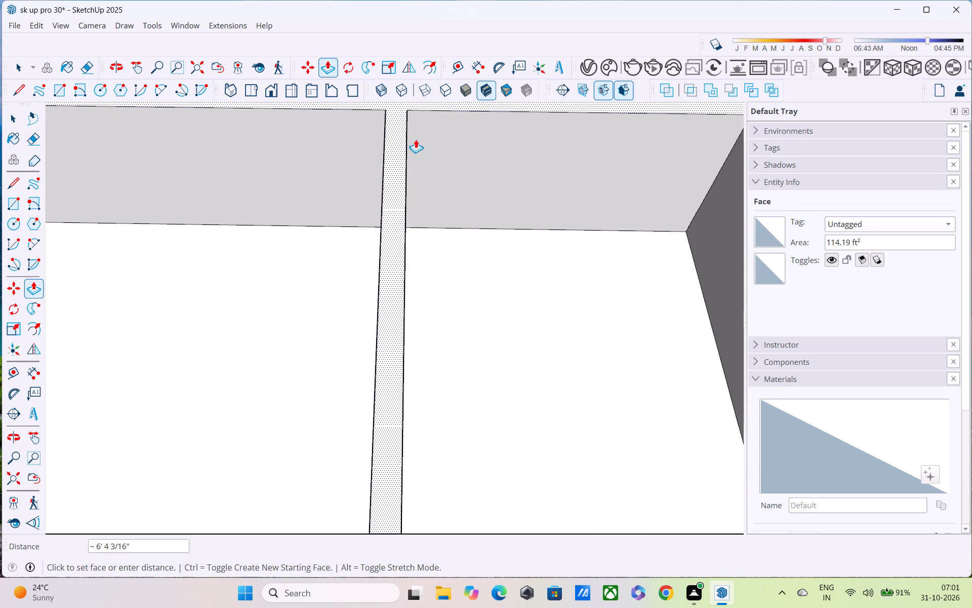
type("10'")
key("Return")
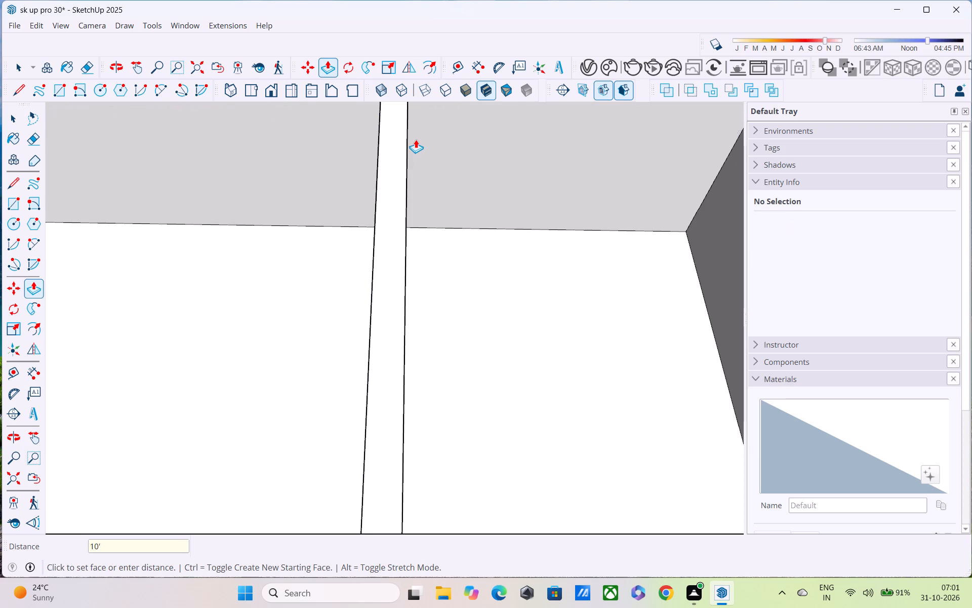
Examine the raised walls and both rooms from the front and from above.
scroll(355, 152, "down", 10)
middle_click_drag(354, 217, 359, 146)
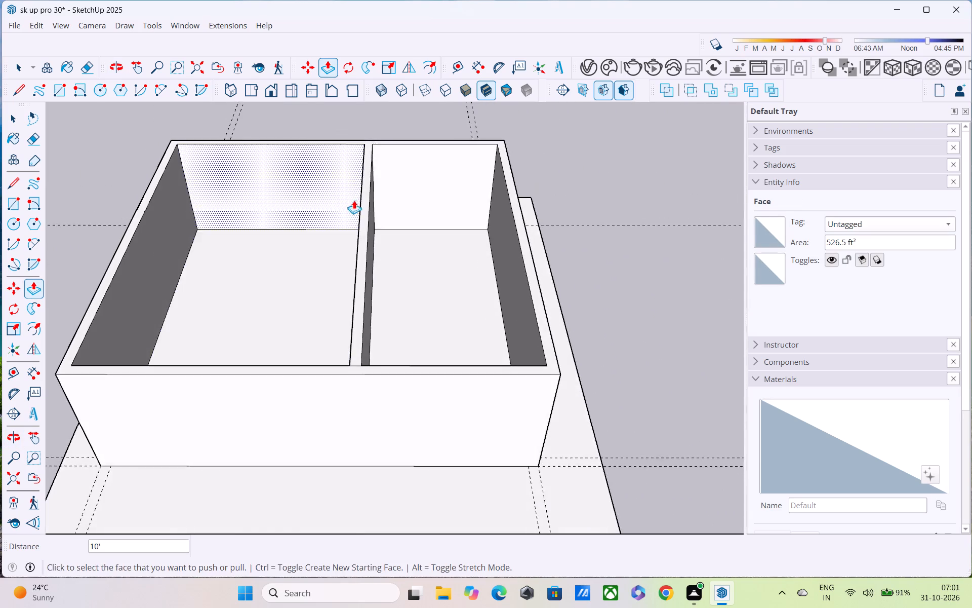
scroll(350, 224, "down", 4)
middle_click_drag(299, 378, 332, 250)
scroll(343, 258, "up", 5)
scroll(343, 258, "down", 3)
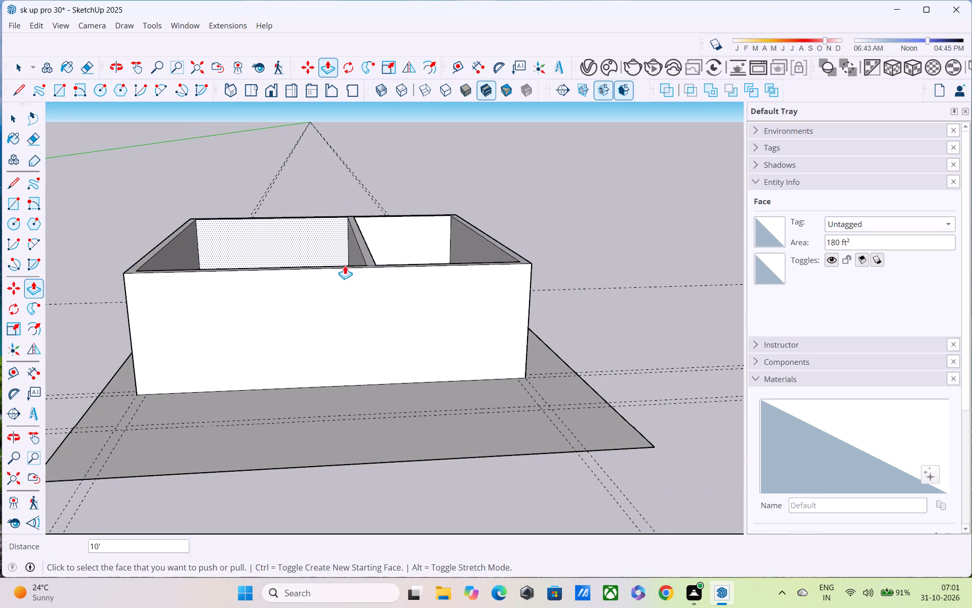
scroll(344, 277, "up", 5)
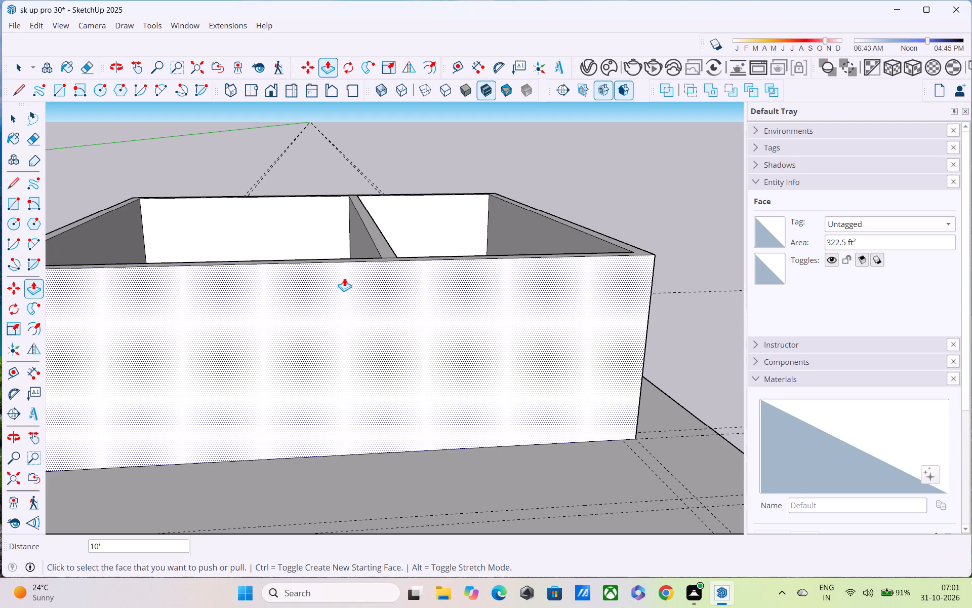
middle_click_drag(344, 278, 344, 295)
scroll(345, 295, "down", 6)
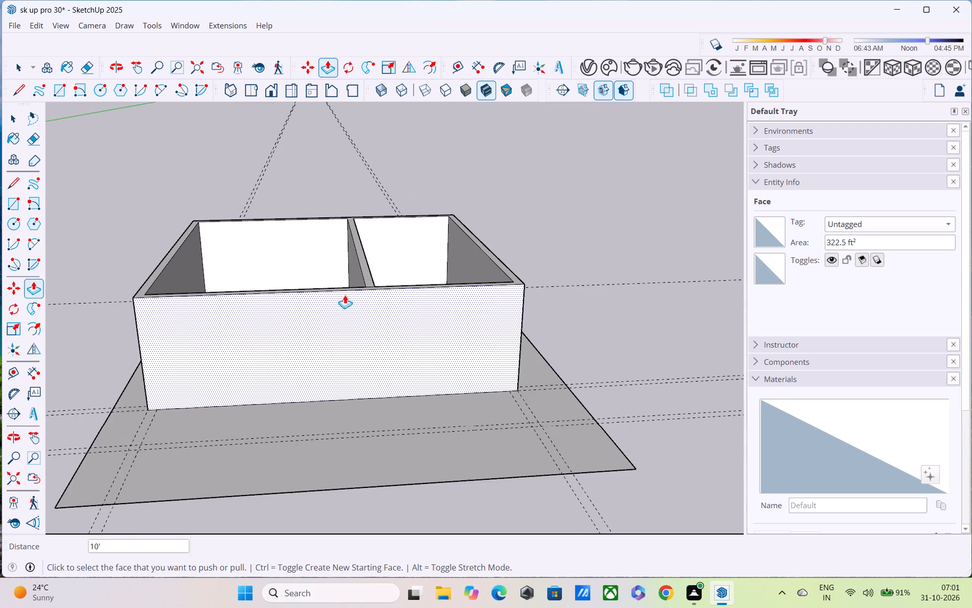
scroll(345, 295, "down", 2)
scroll(337, 325, "up", 2)
middle_click_drag(337, 325, 278, 441)
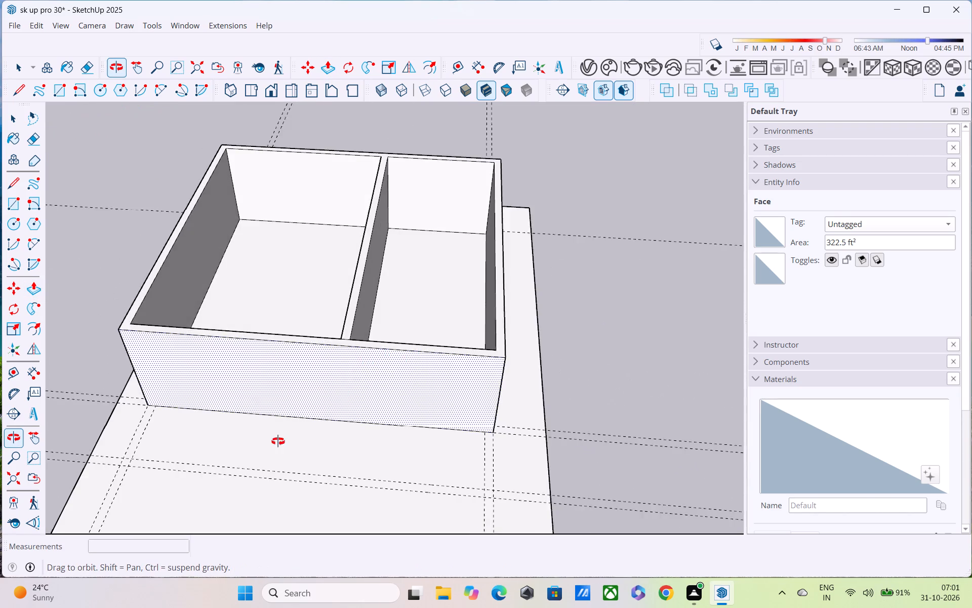
middle_click_drag(278, 441, 205, 454)
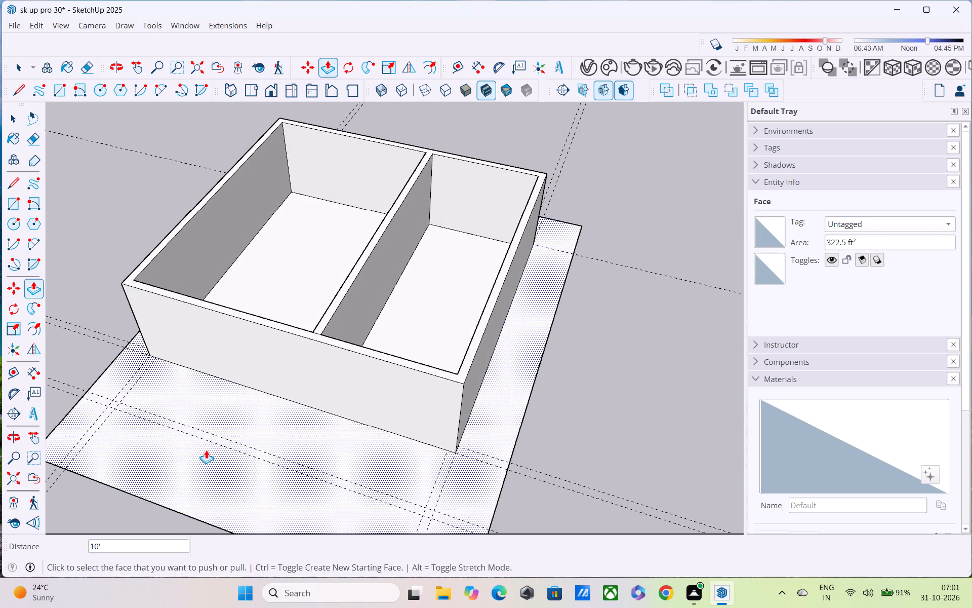
From the dividing wall's right edge, draw a 9" line across the front wall's top and a 10' line down its outer face.
key("l")
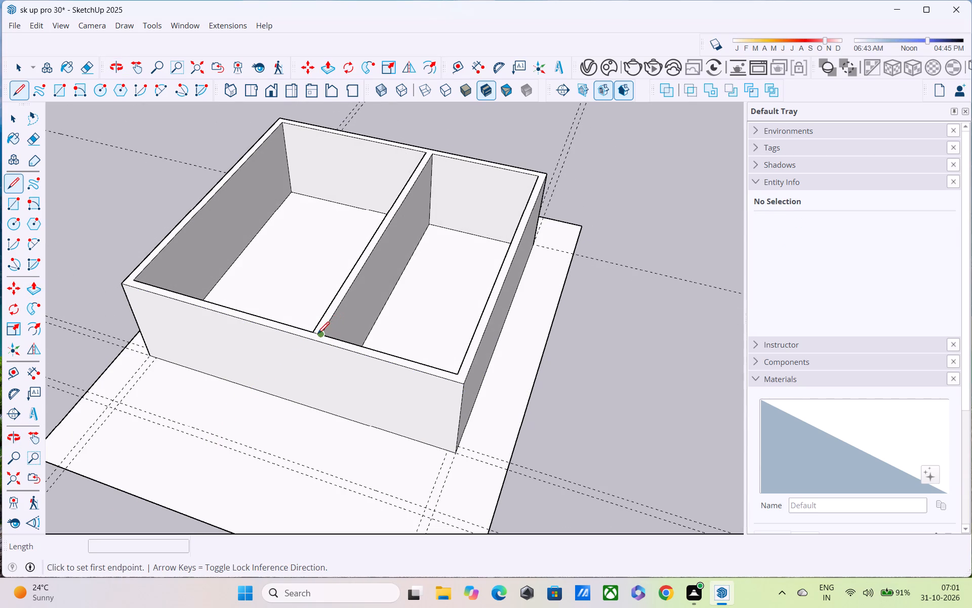
scroll(315, 337, "up", 8)
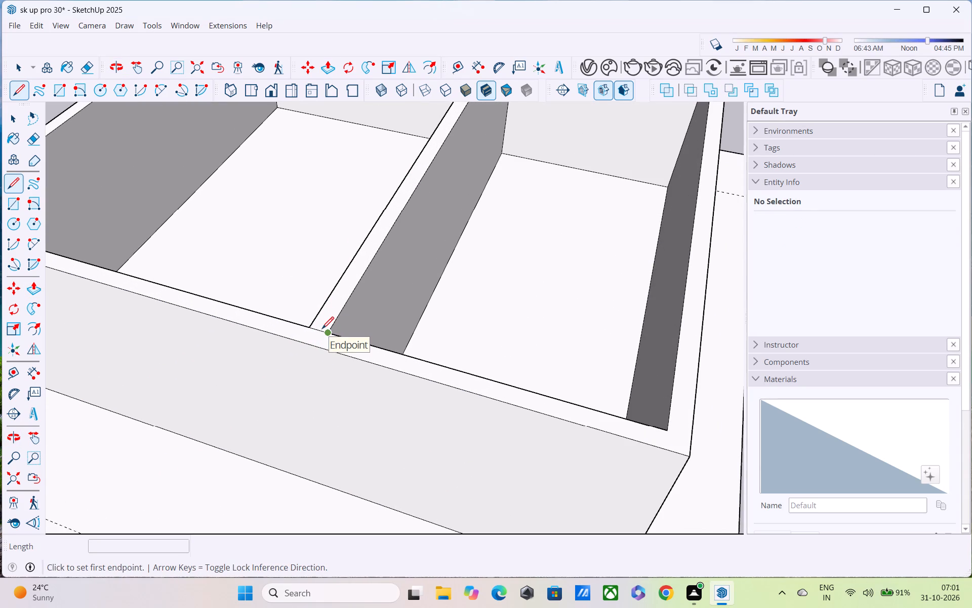
left_click(322, 330)
left_click(315, 348)
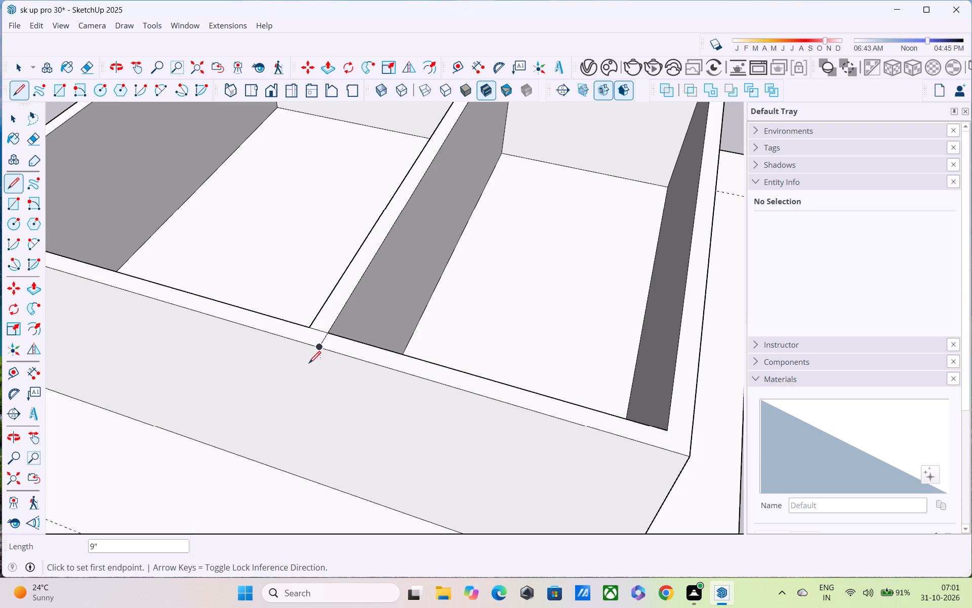
middle_click_drag(308, 371, 359, 320)
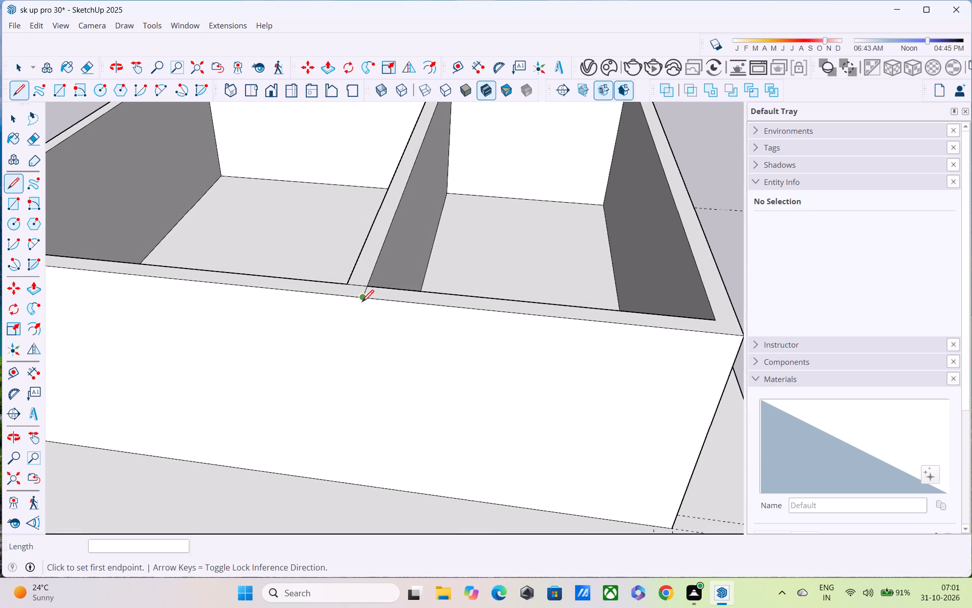
left_click(362, 298)
middle_click_drag(342, 406, 365, 359)
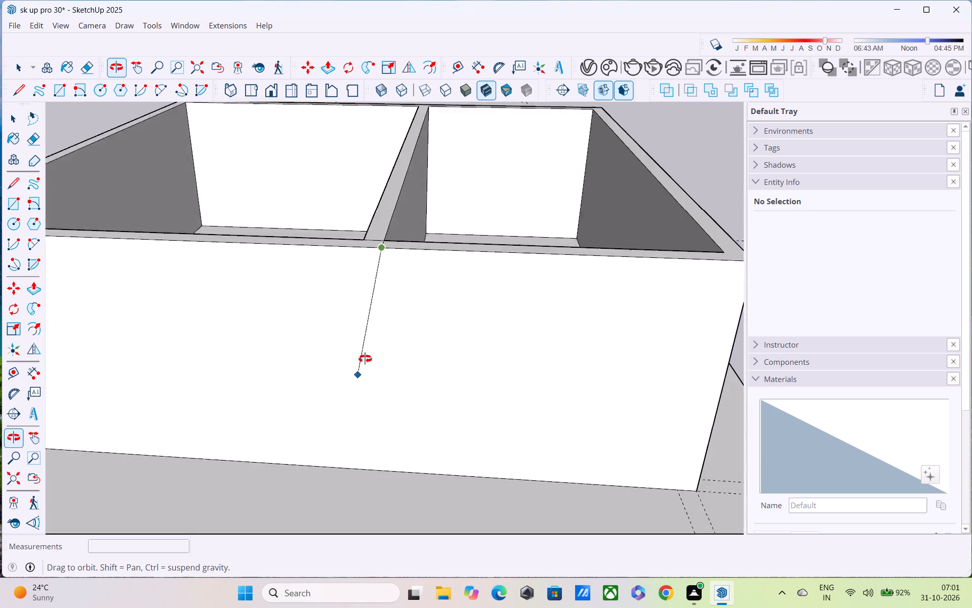
middle_click_drag(365, 359, 384, 308)
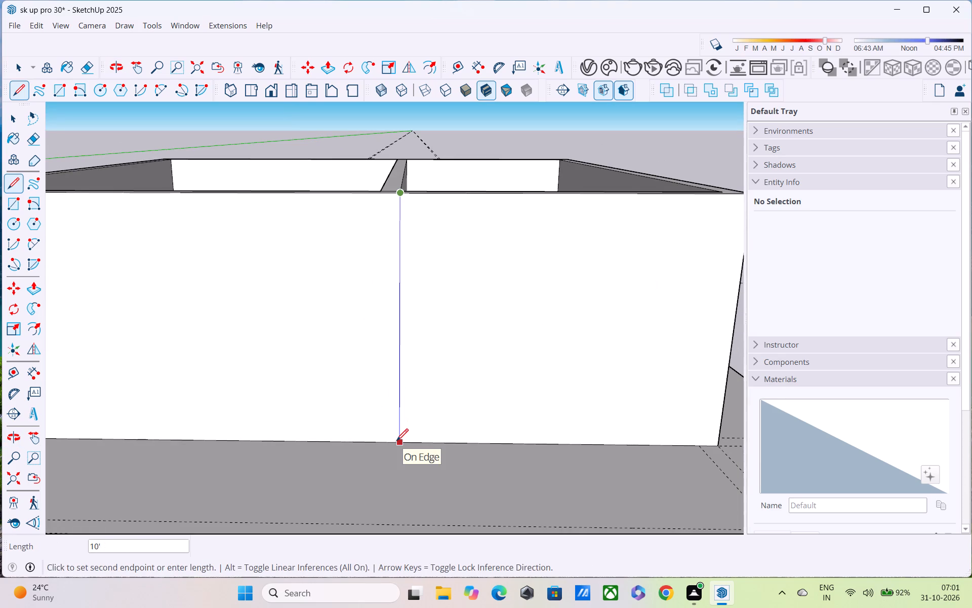
left_click(396, 442)
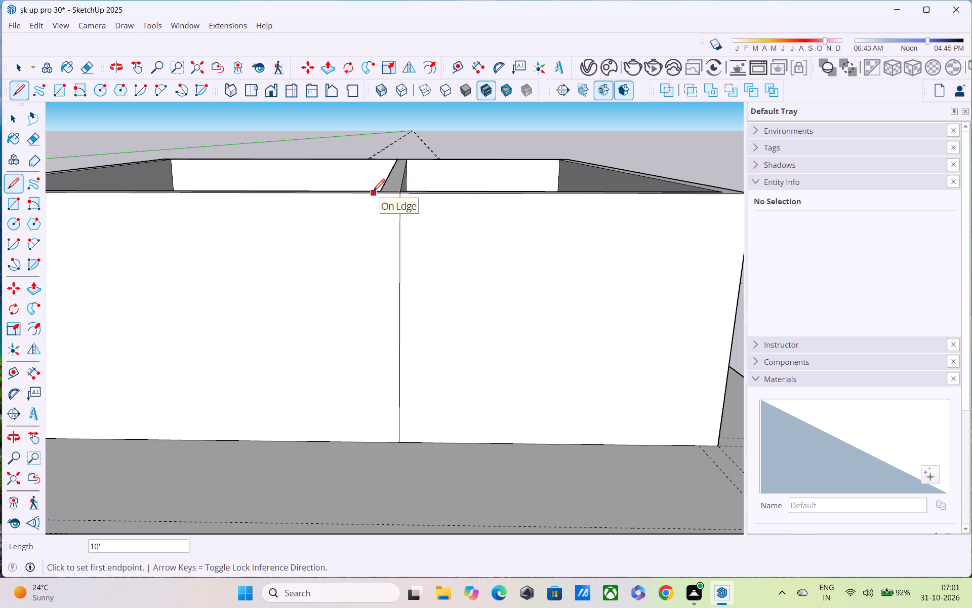
From the dividing wall's left edge, draw a 9" line across the front wall's top and a vertical line down to its base.
scroll(383, 186, "up", 3)
middle_click_drag(383, 193, 379, 274)
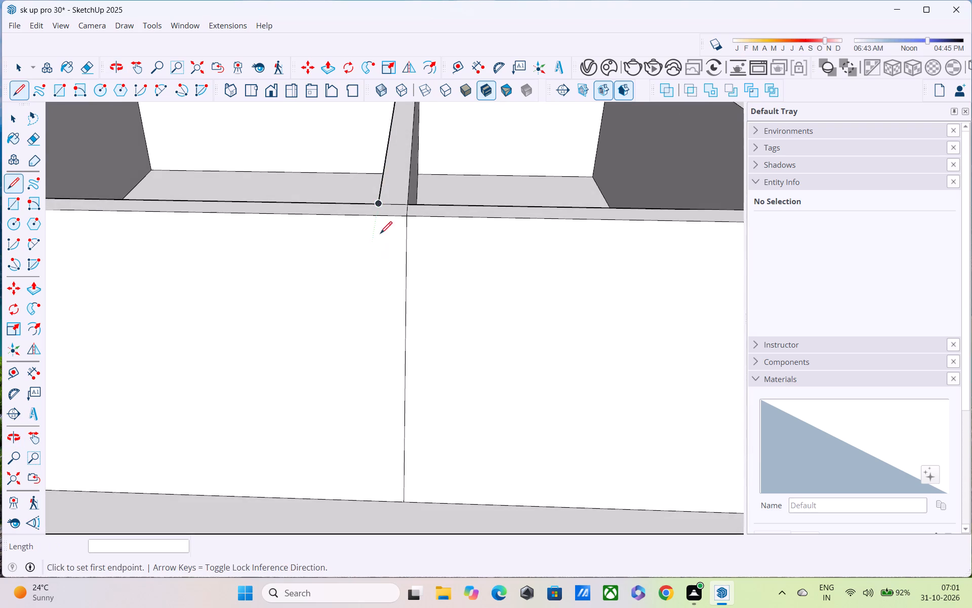
left_click(378, 205)
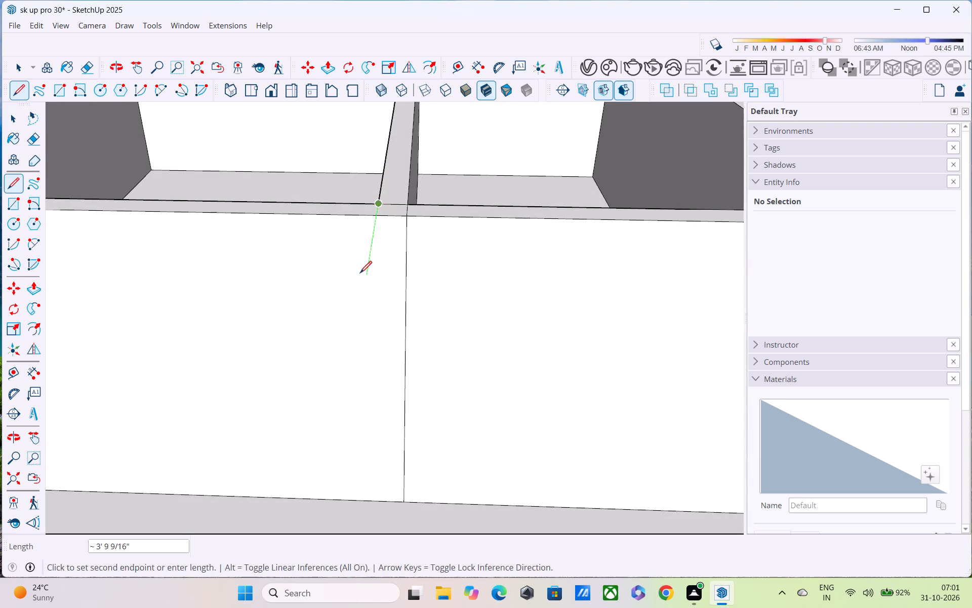
middle_click_drag(360, 274, 380, 217)
middle_click_drag(376, 349, 397, 216)
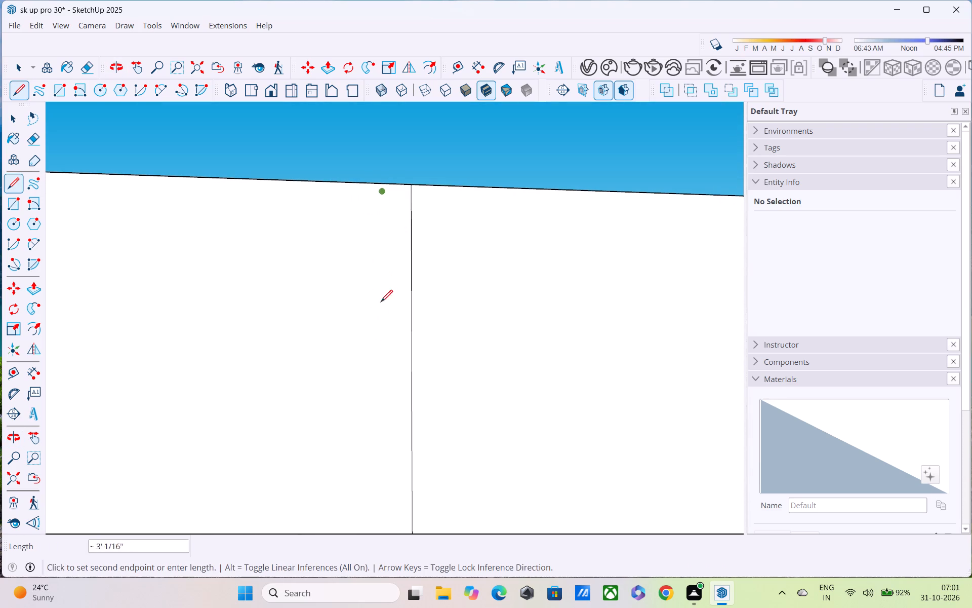
middle_click_drag(413, 401, 402, 345)
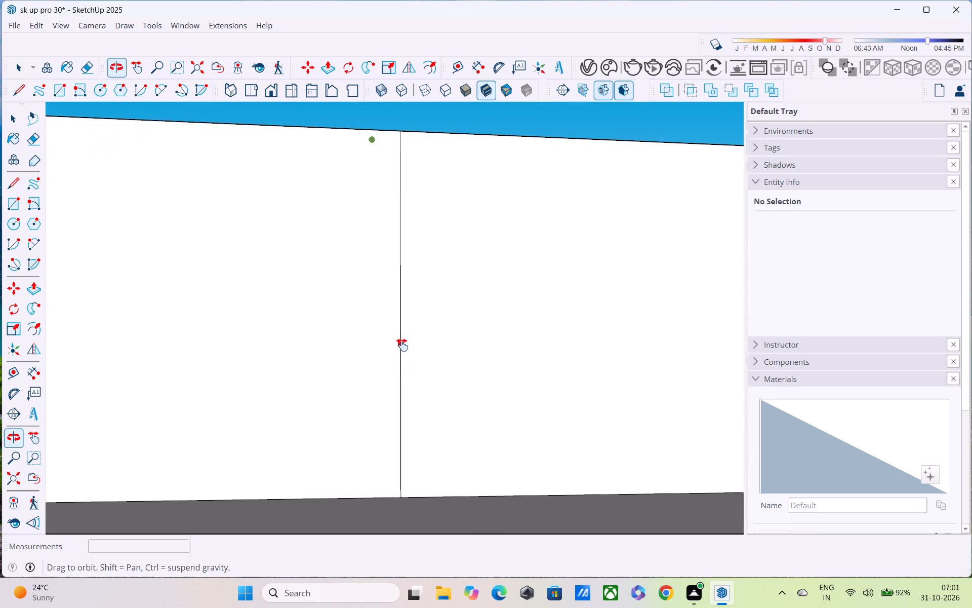
middle_click_drag(402, 345, 372, 593)
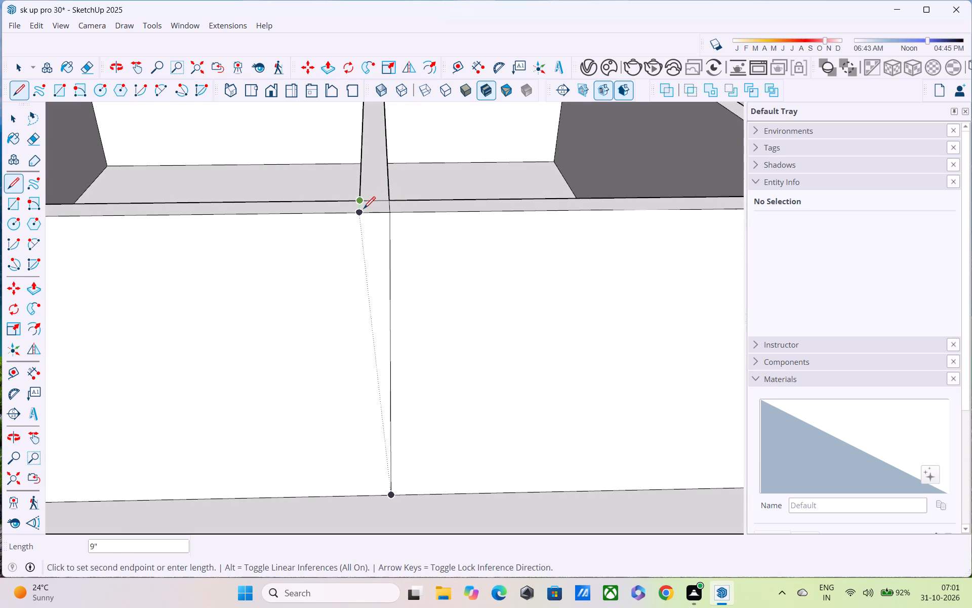
left_click(363, 210)
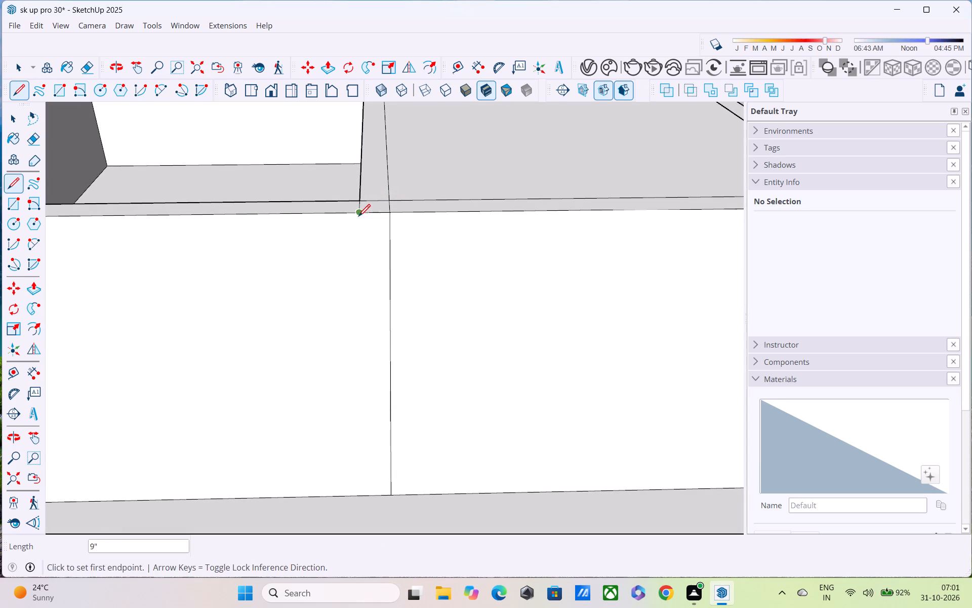
left_click(359, 216)
middle_click_drag(322, 446, 342, 326)
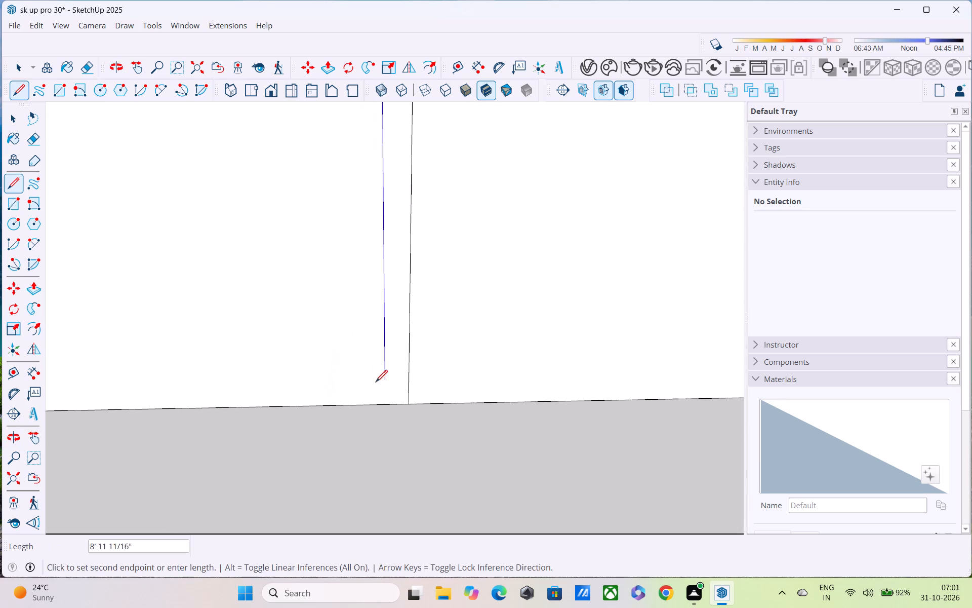
left_click(382, 401)
Try to delete the face covering the top of the right room.
middle_click_drag(399, 356, 358, 505)
key("space")
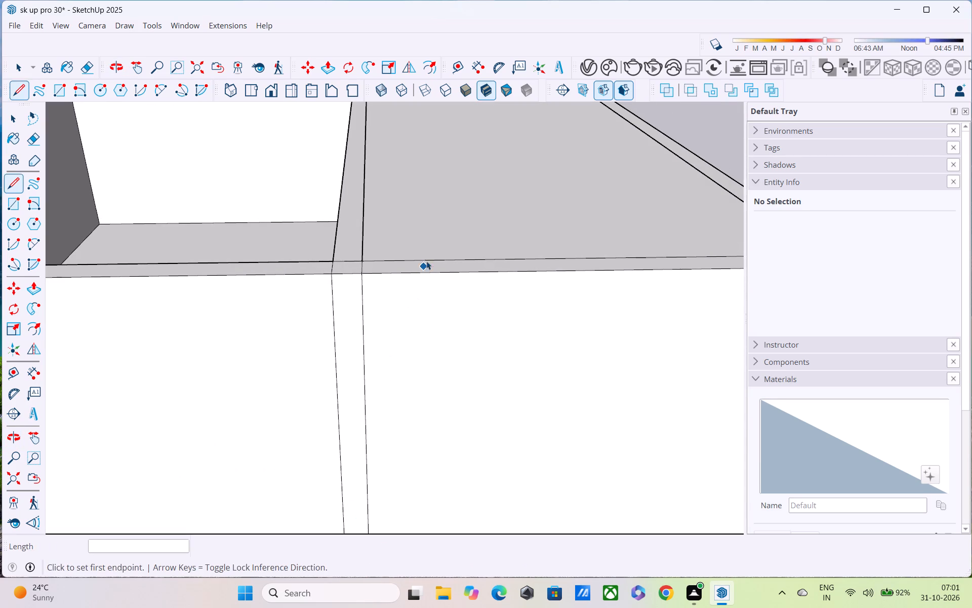
left_click(444, 226)
key("Delete")
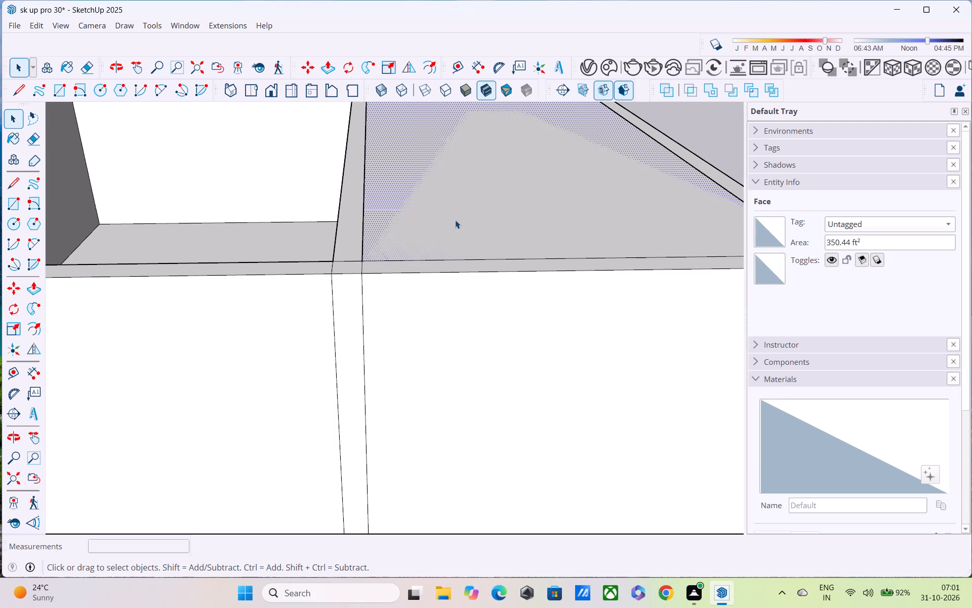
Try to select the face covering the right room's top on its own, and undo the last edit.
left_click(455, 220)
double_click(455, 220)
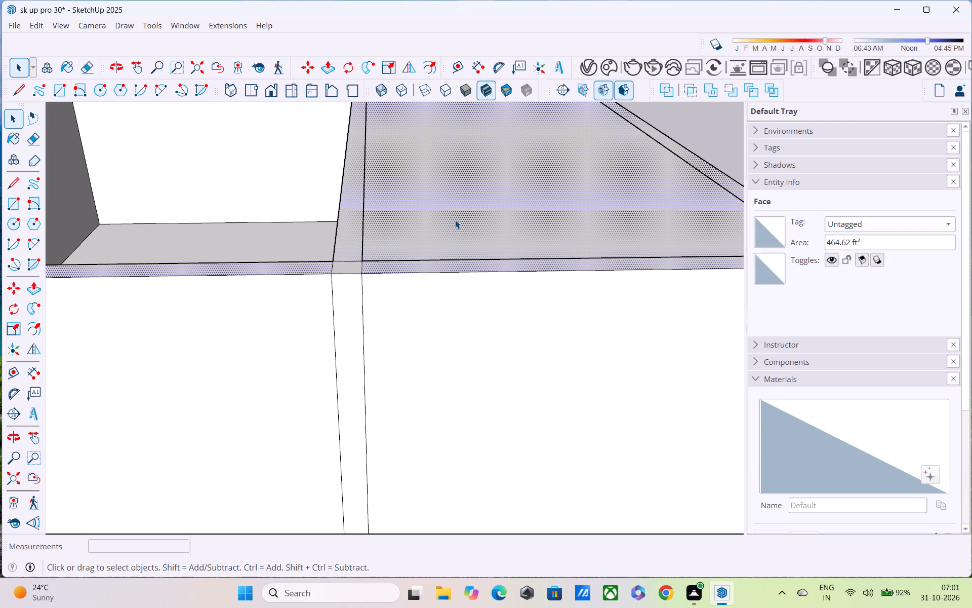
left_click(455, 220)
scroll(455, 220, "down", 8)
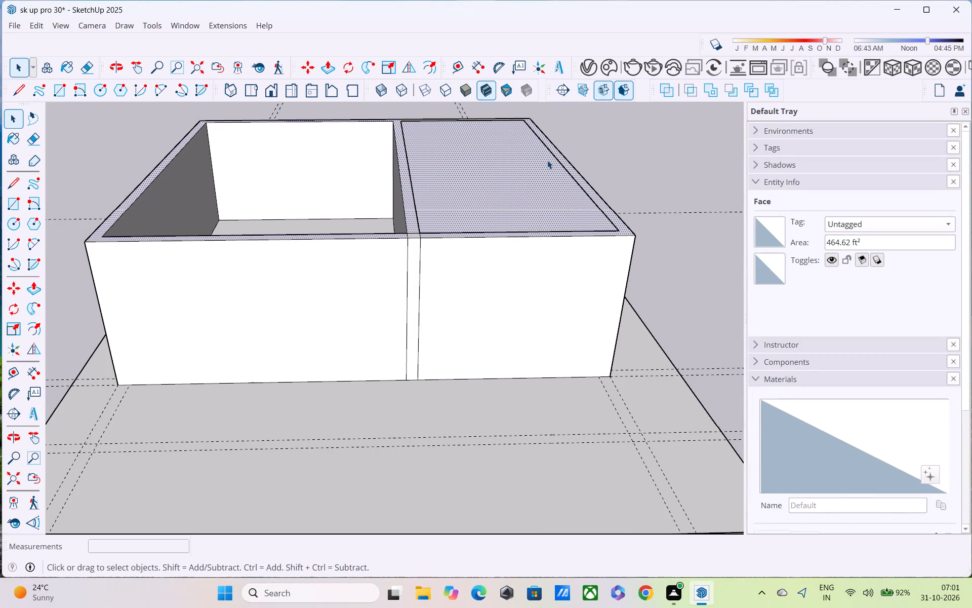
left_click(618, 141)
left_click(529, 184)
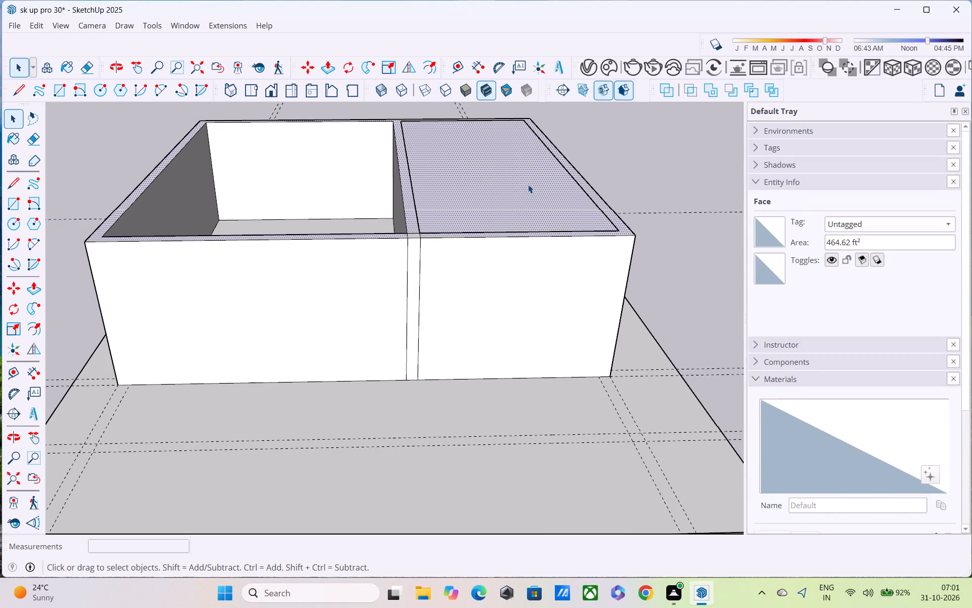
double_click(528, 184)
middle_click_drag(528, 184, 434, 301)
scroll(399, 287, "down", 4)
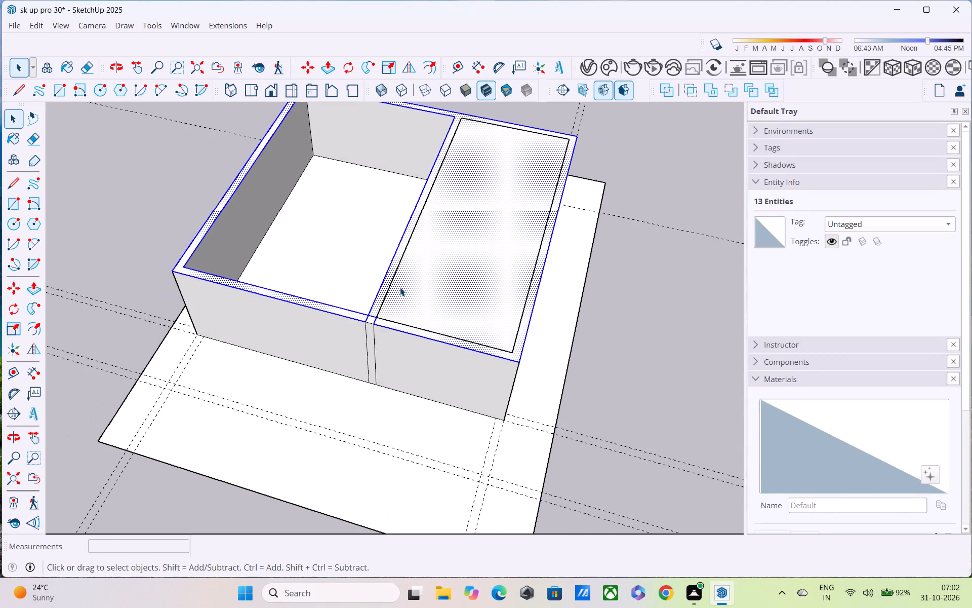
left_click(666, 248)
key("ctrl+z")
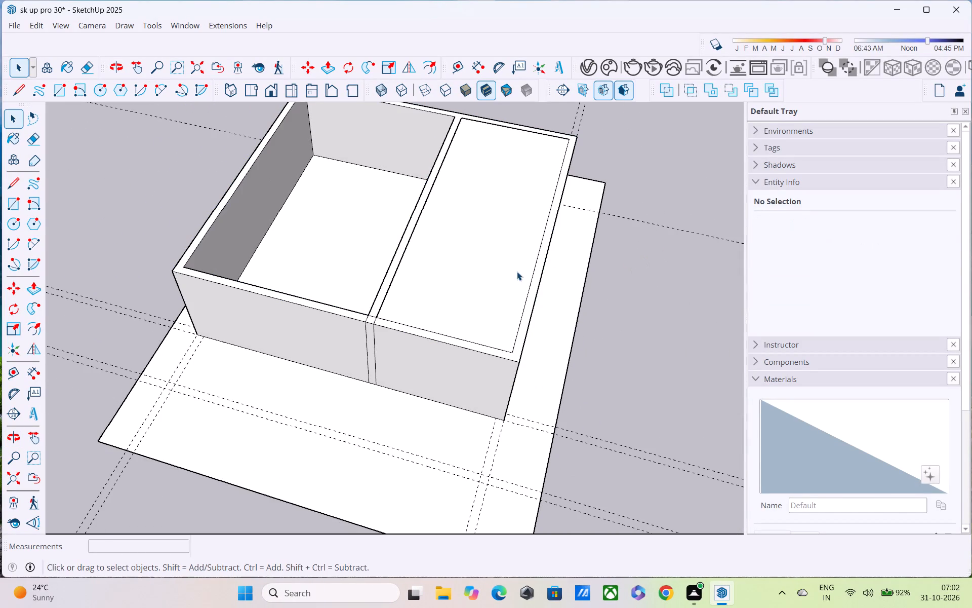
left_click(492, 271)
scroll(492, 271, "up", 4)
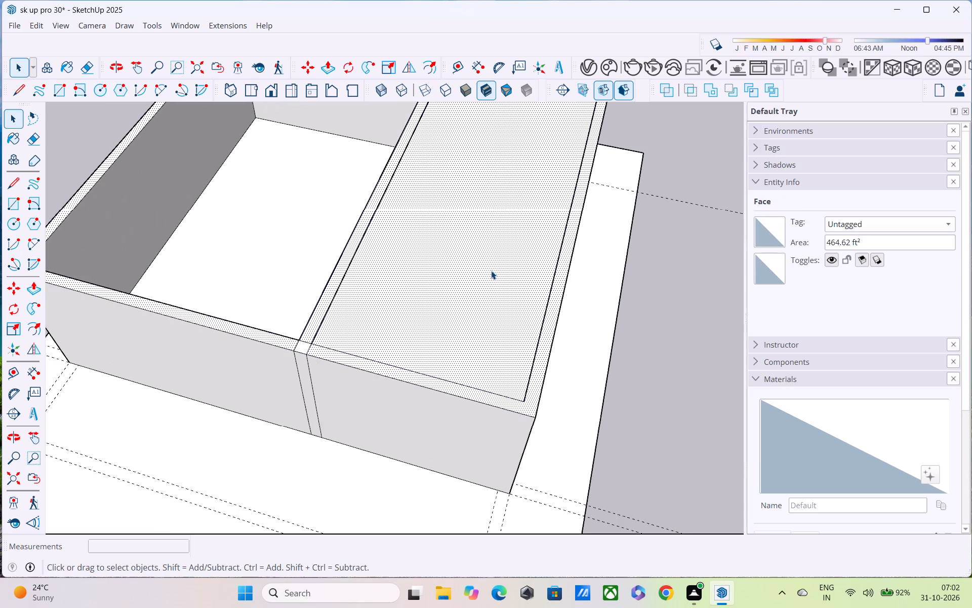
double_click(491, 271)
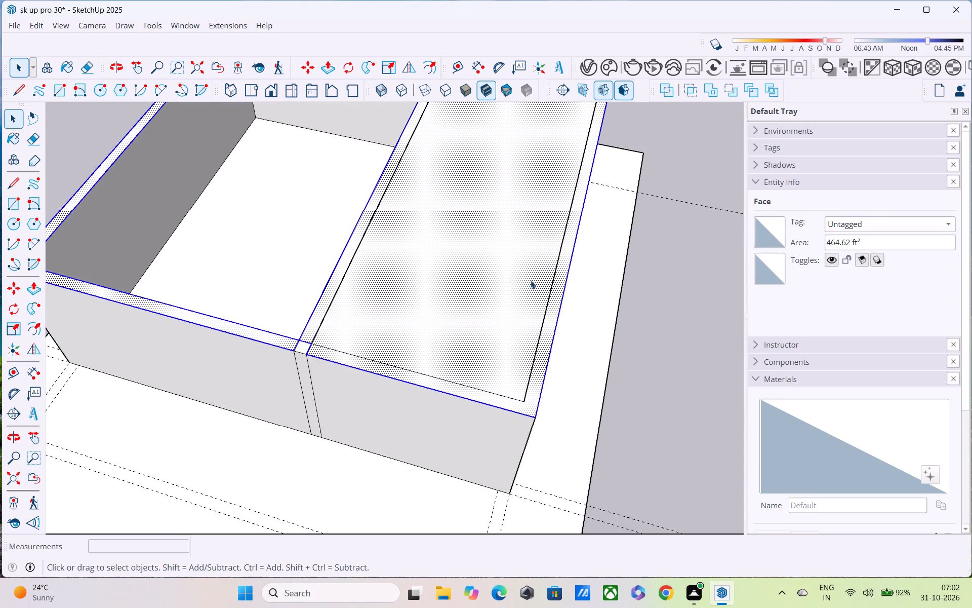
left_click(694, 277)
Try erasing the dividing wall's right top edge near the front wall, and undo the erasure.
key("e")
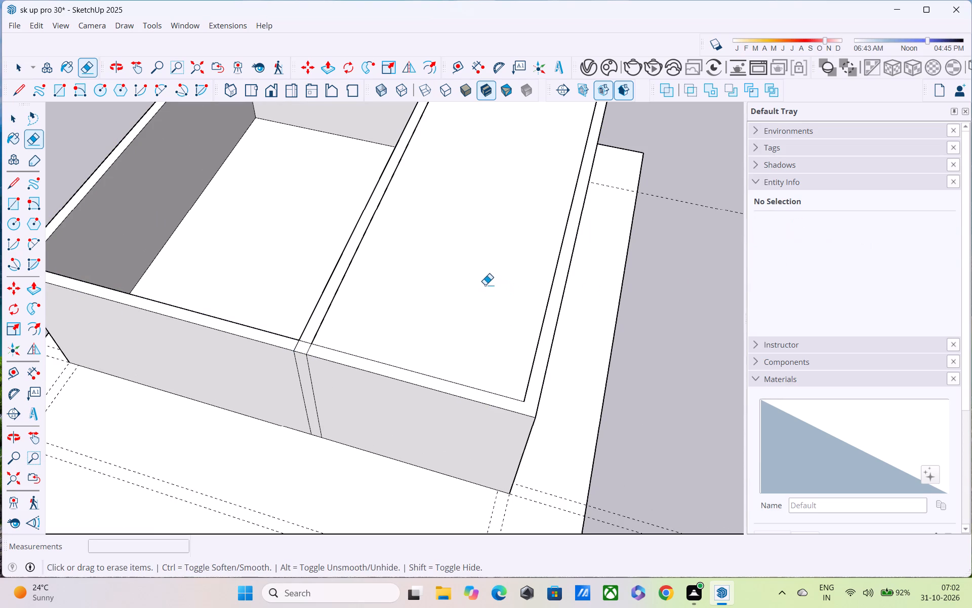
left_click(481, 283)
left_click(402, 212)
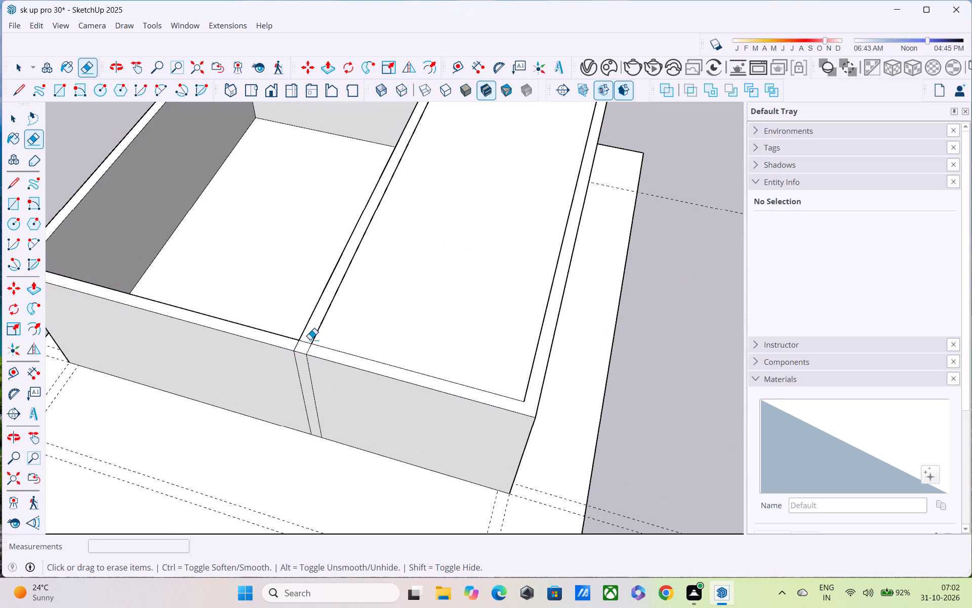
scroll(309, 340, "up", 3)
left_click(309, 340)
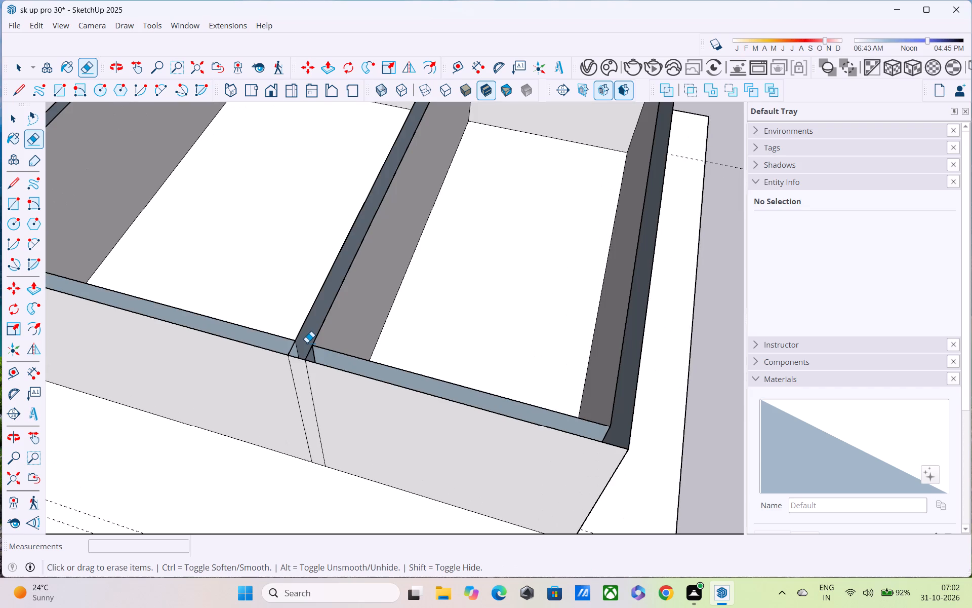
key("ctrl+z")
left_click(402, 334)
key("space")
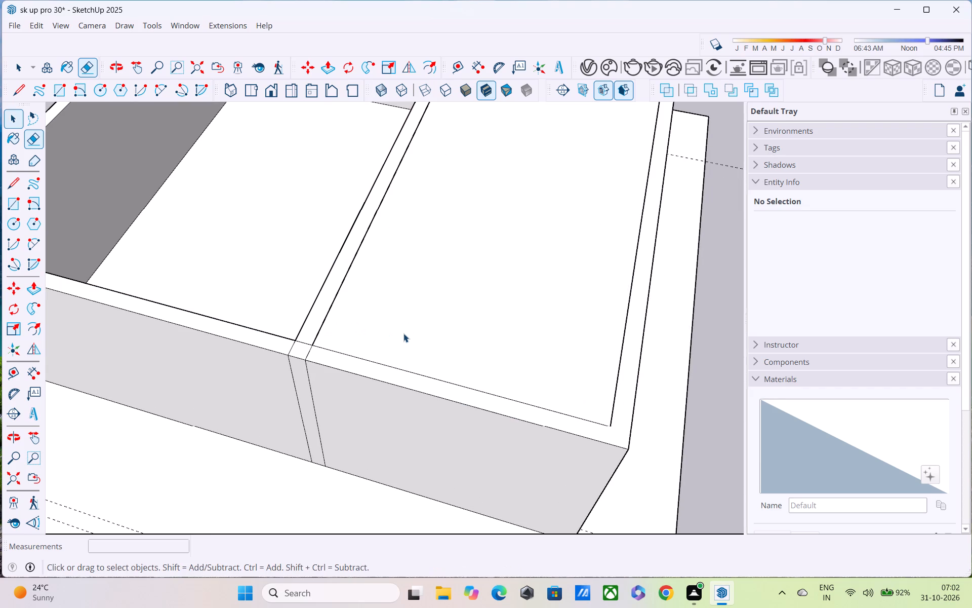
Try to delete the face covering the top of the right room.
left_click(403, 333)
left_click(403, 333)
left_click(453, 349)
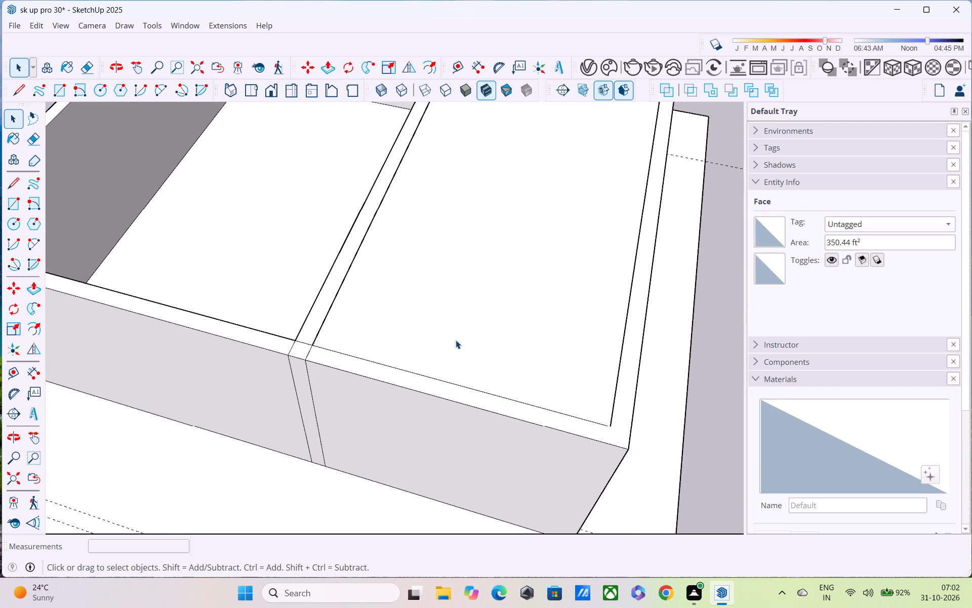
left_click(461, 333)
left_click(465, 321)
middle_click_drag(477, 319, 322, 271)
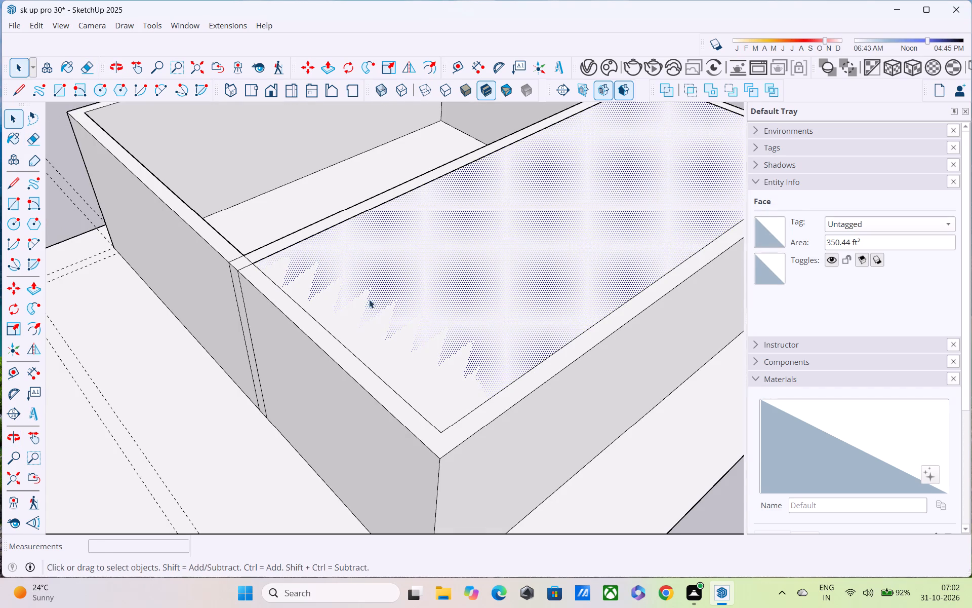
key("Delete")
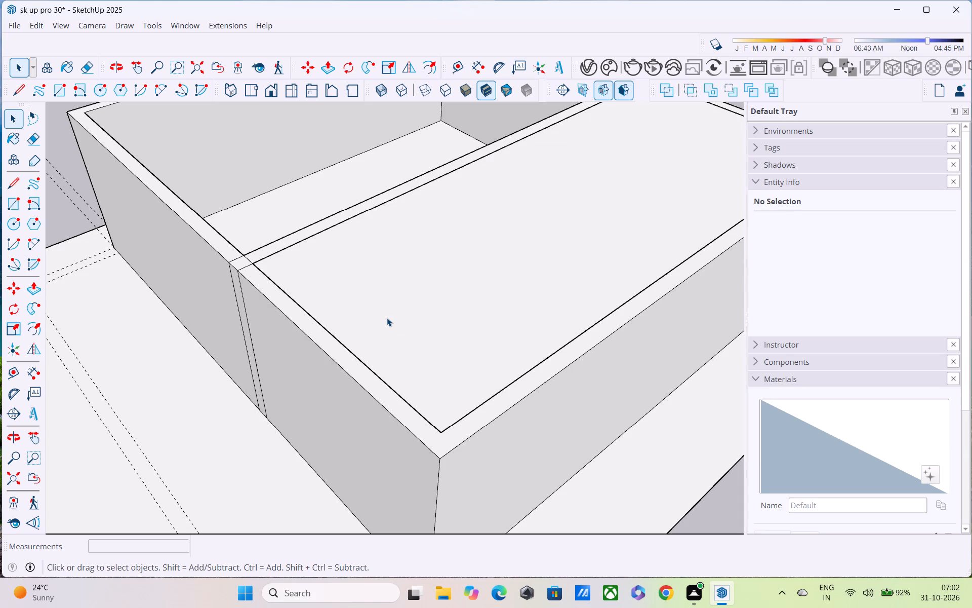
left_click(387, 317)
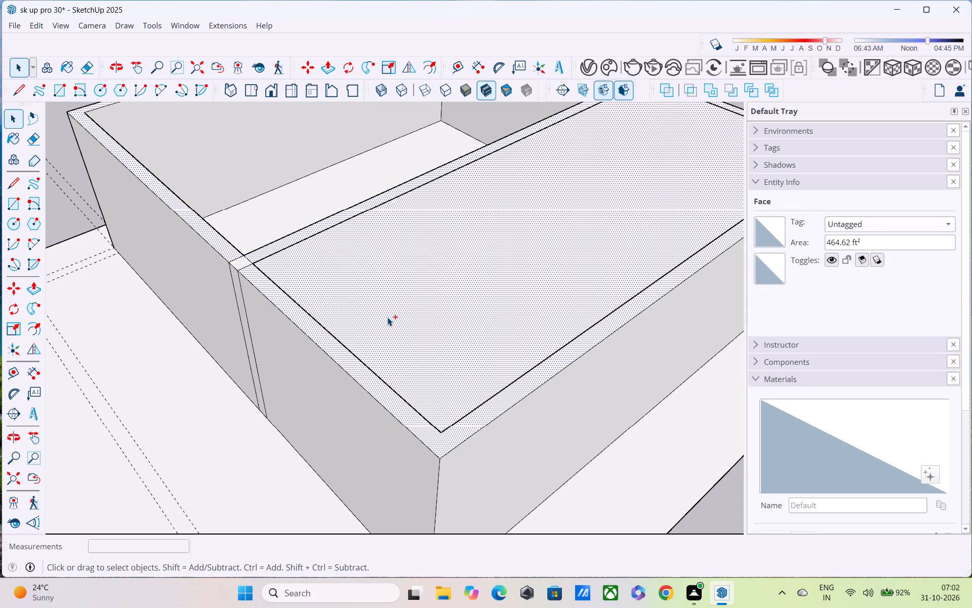
Undo the face deletion and the lines drawn from the dividing wall's left edge, back to the uncovered right room.
key("ctrl+z")
key("ctrl+z")
key("z")
key("ctrl+z")
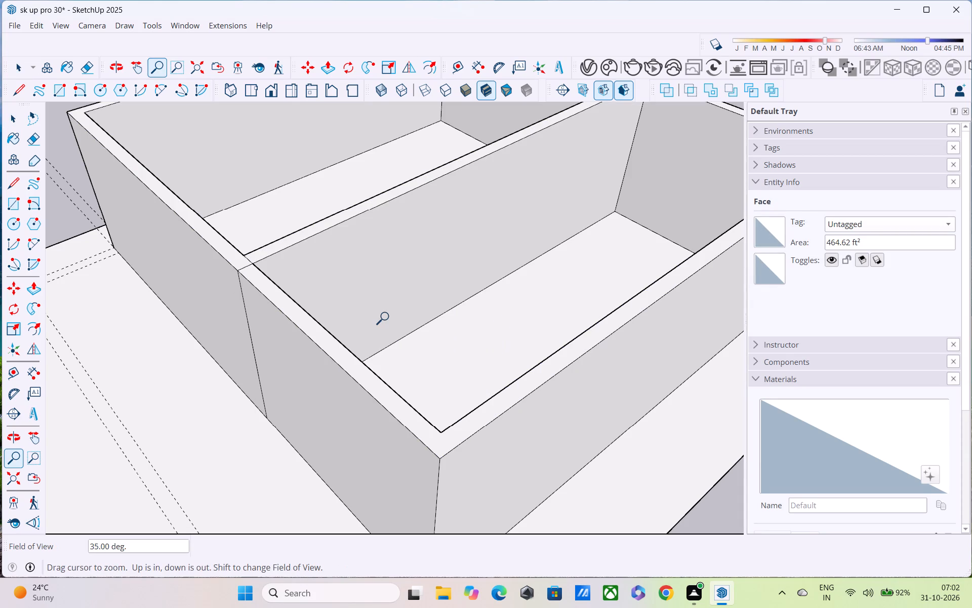
Examine the uncovered right room and the joint between the dividing wall and the front wall.
middle_click_drag(387, 317, 161, 458)
scroll(175, 329, "up", 1)
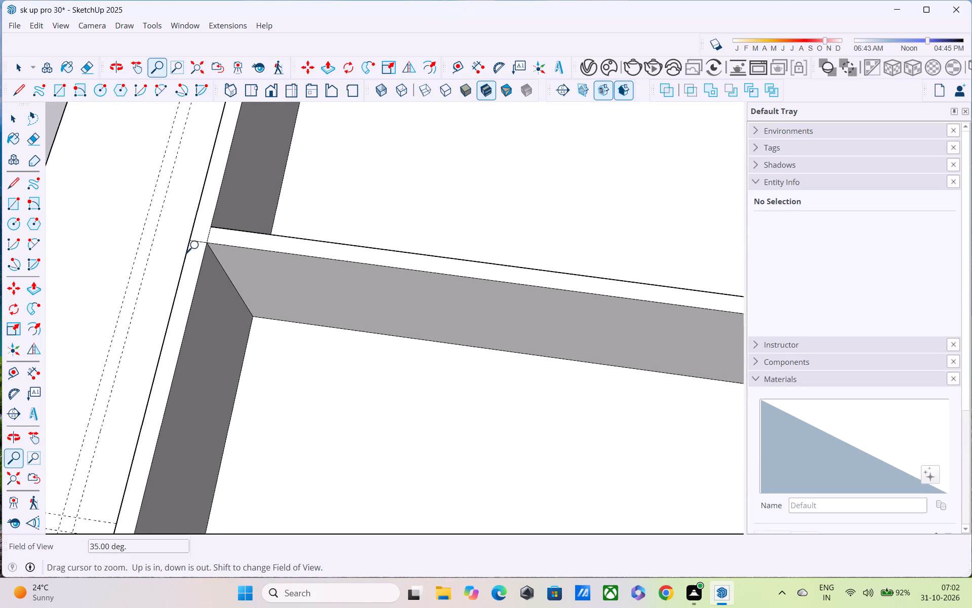
scroll(198, 241, "up", 3)
middle_click_drag(199, 237, 436, 99)
scroll(420, 179, "down", 3)
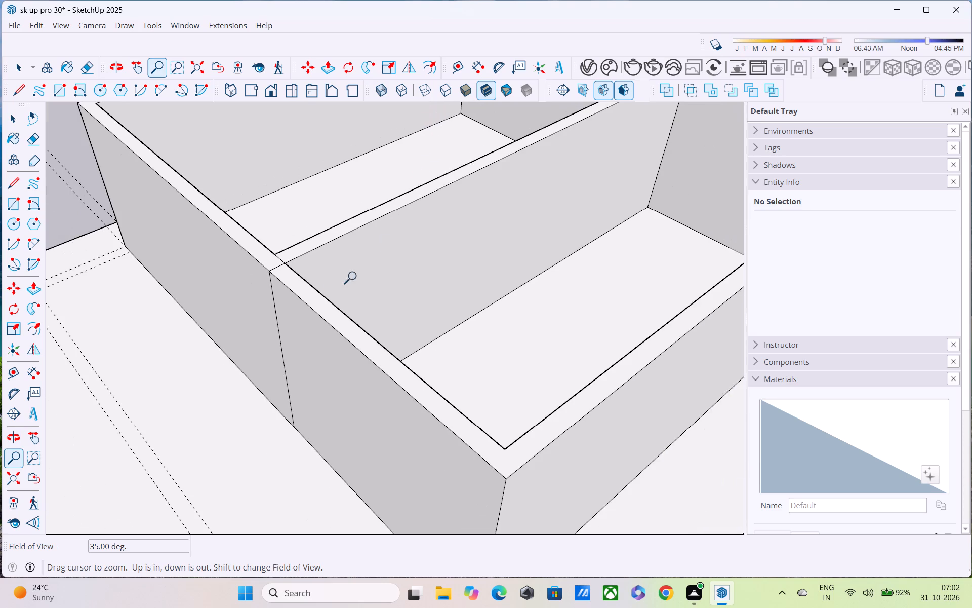
middle_click_drag(326, 285, 509, 179)
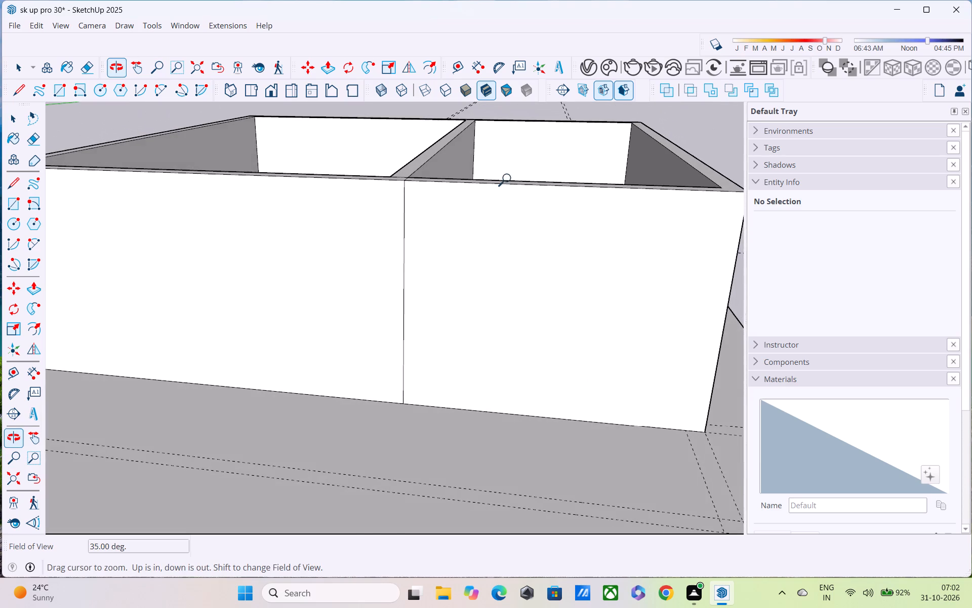
scroll(509, 179, "up", 1)
scroll(506, 154, "down", 4)
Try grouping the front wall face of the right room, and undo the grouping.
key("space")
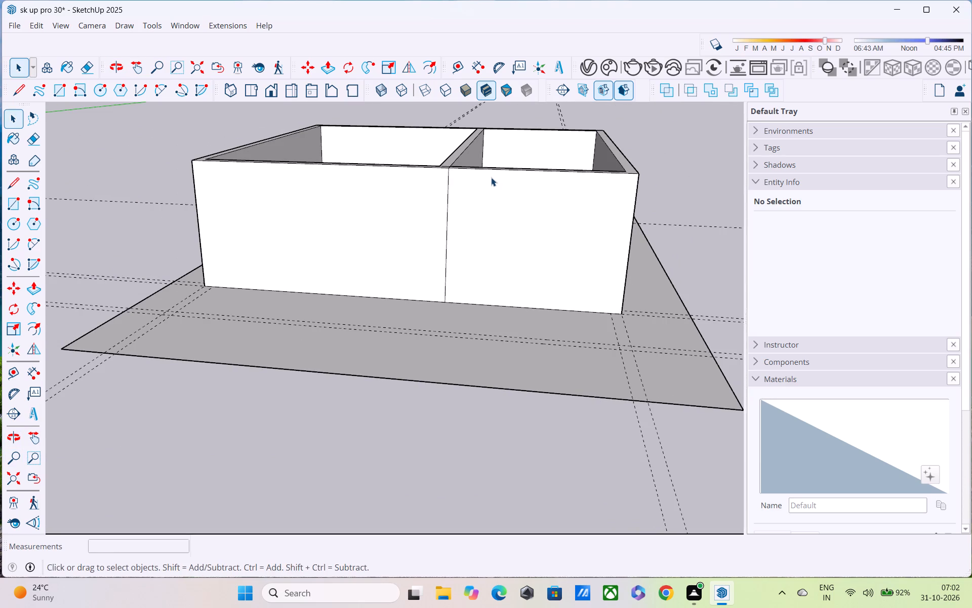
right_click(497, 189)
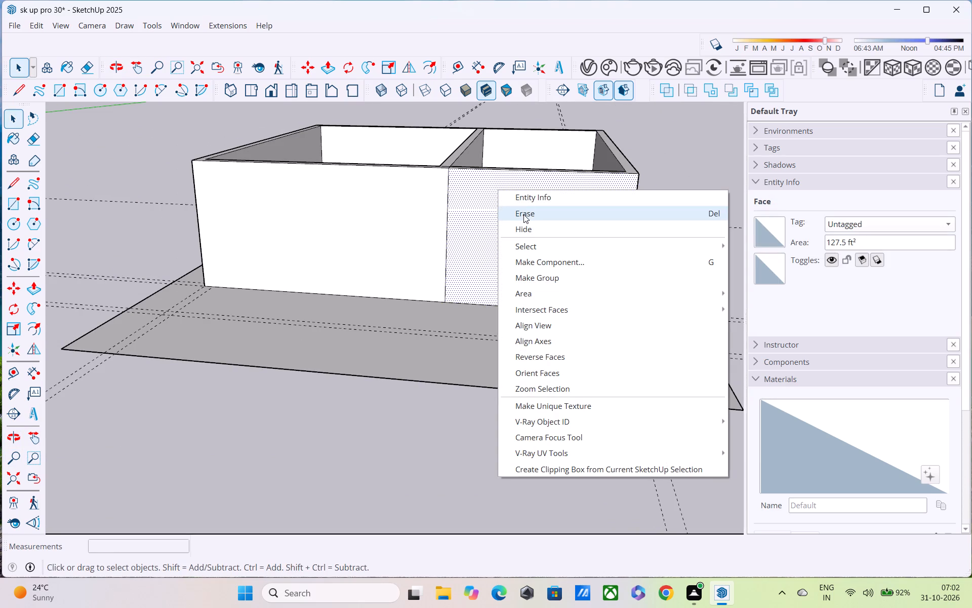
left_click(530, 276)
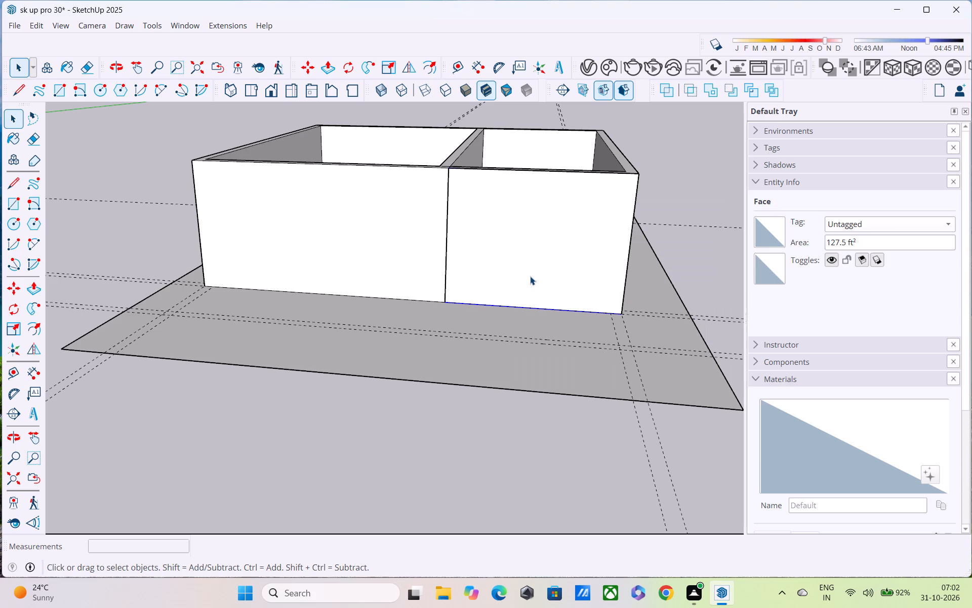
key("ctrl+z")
Group the building's walls and room floors, leaving the surrounding plot face and its four boundary edges out of the group.
triple_click(530, 263)
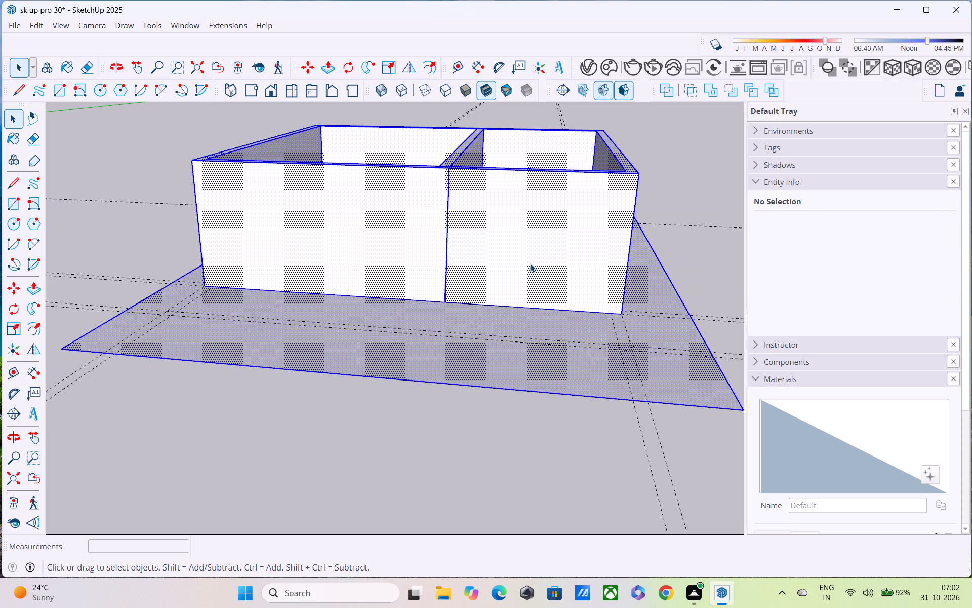
middle_click_drag(530, 263, 772, 292)
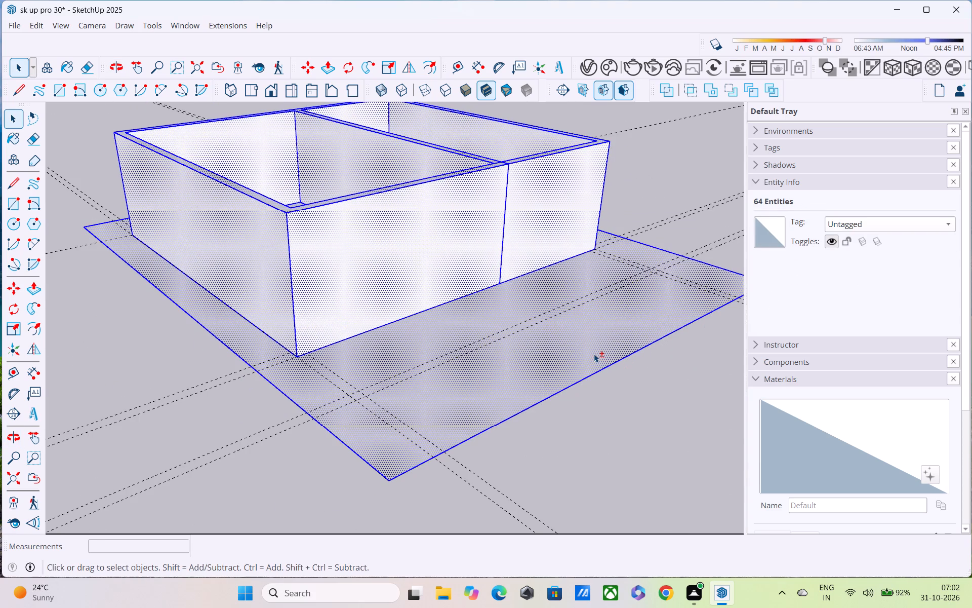
left_click(594, 354, "shift")
middle_click_drag(451, 387, 500, 439, "shift")
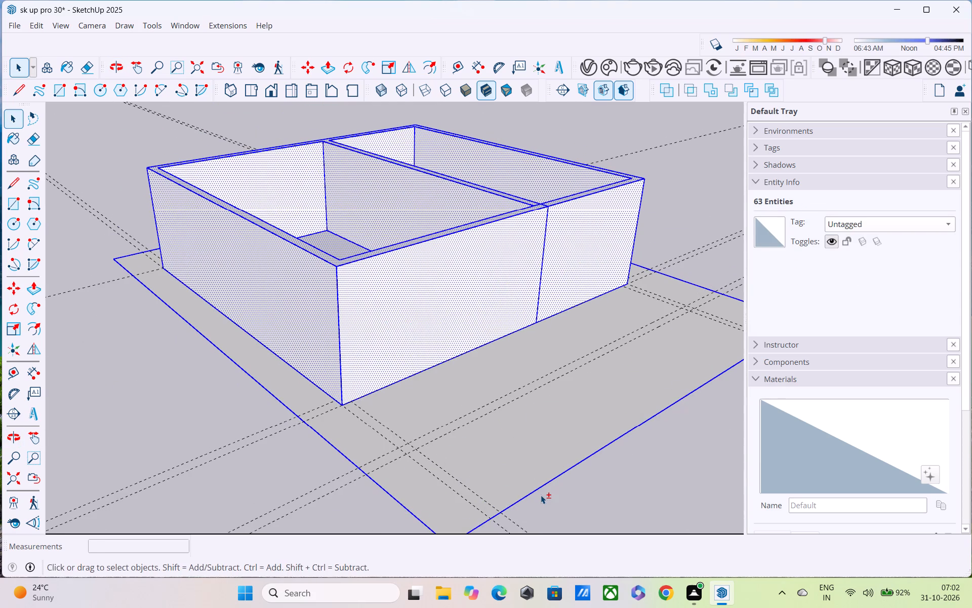
left_click(541, 492, "shift")
left_click(540, 489, "shift")
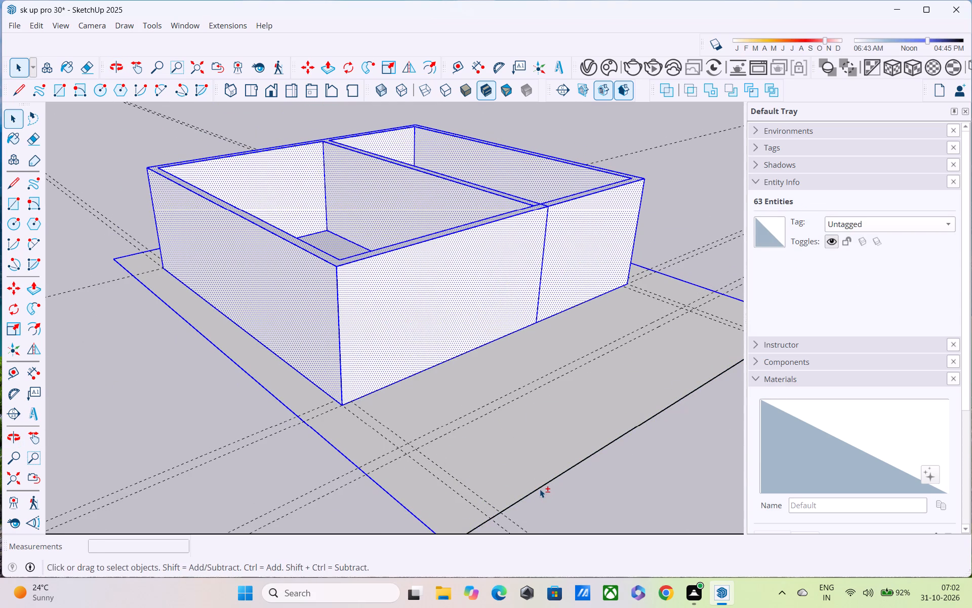
left_click(419, 518, "shift")
scroll(462, 468, "down", 3)
middle_click_drag(485, 412, 0, 386)
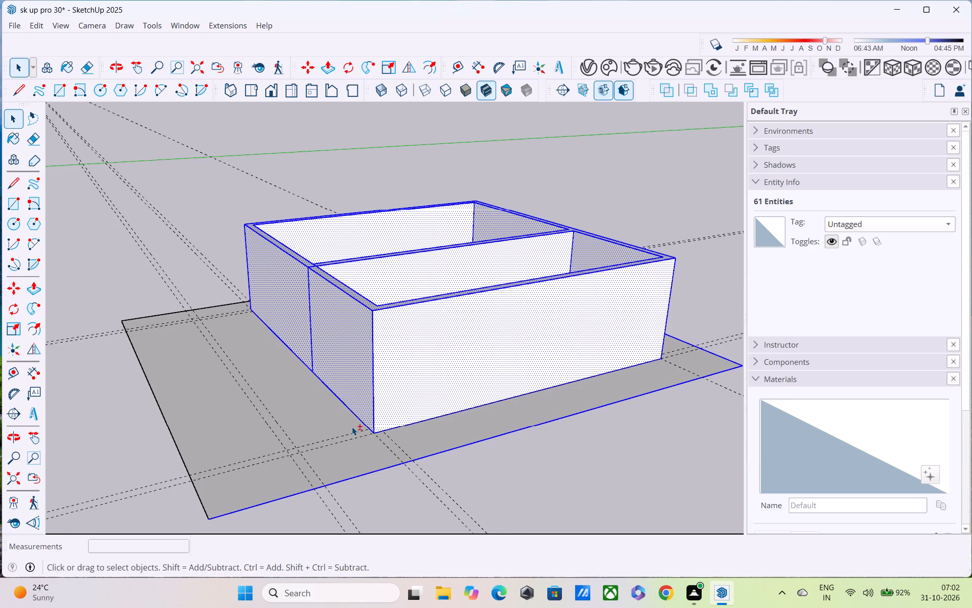
left_click(368, 474, "shift")
middle_click_drag(480, 453, 59, 458)
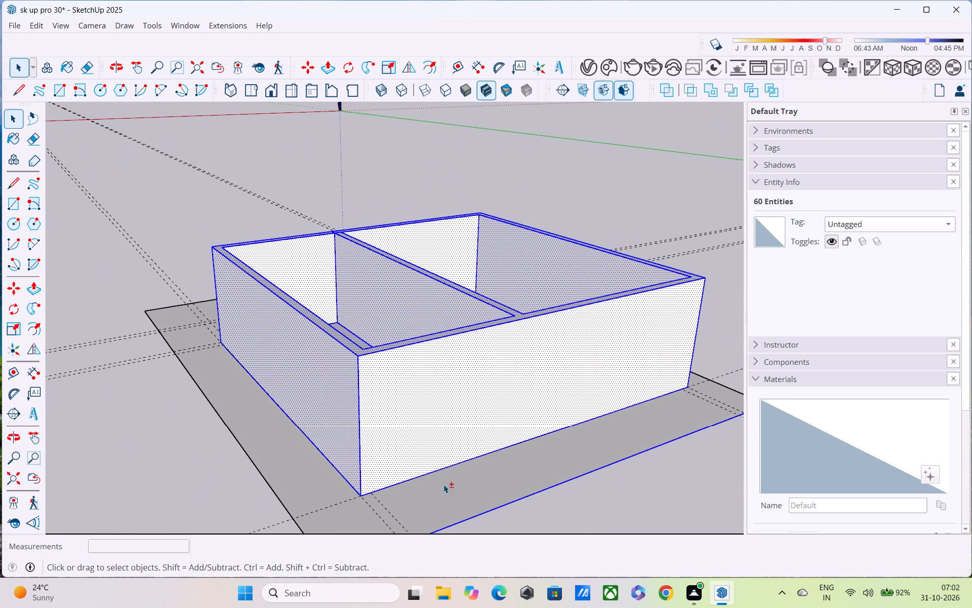
left_click(533, 493, "shift")
middle_click_drag(529, 486, 217, 575)
scroll(227, 549, "down", 2)
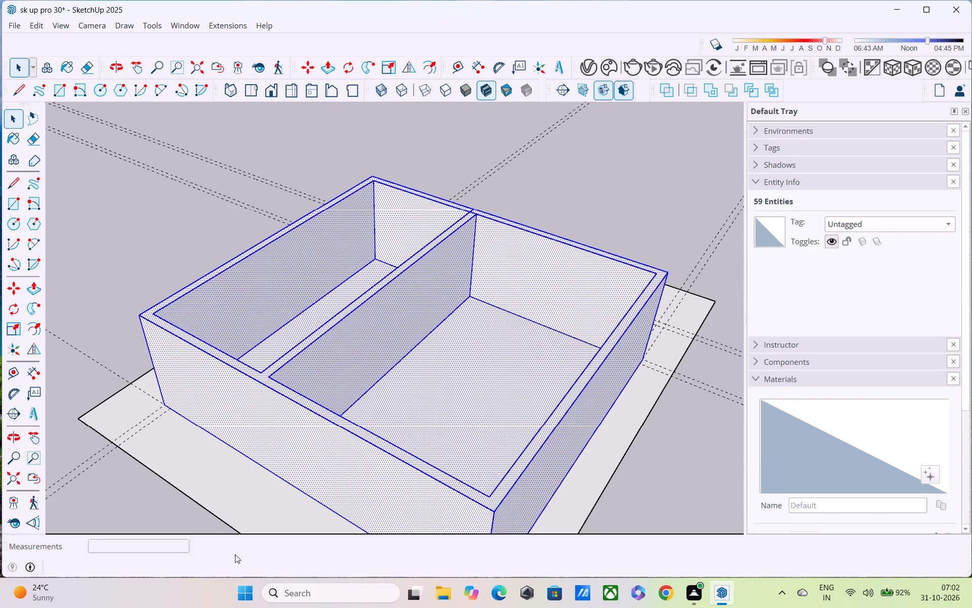
scroll(235, 554, "down", 3)
right_click(444, 418)
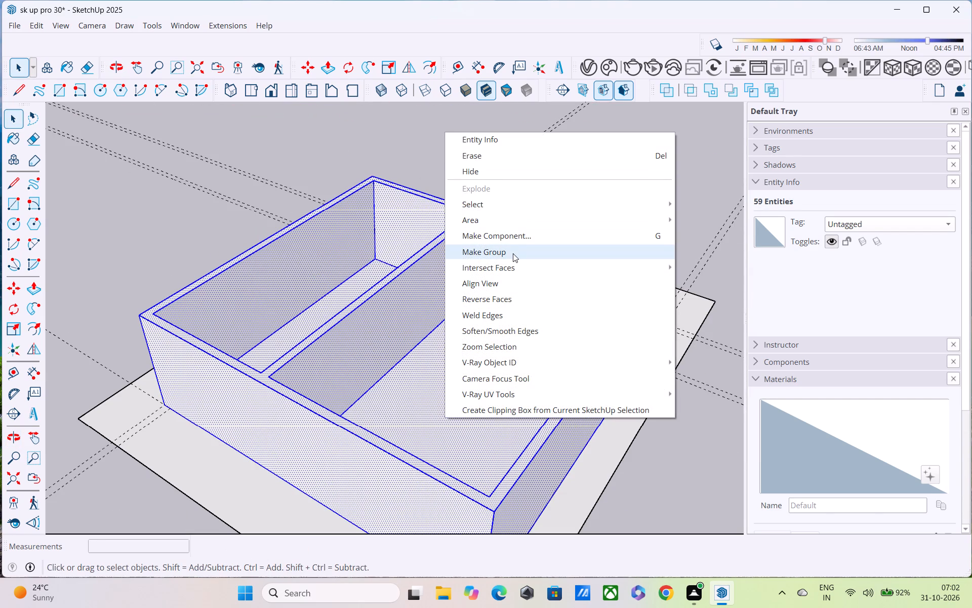
left_click(512, 254)
Inspect the grouped building from several sides, opening the group and leaving it again.
scroll(524, 253, "down", 3)
middle_click_drag(526, 266, 324, 219)
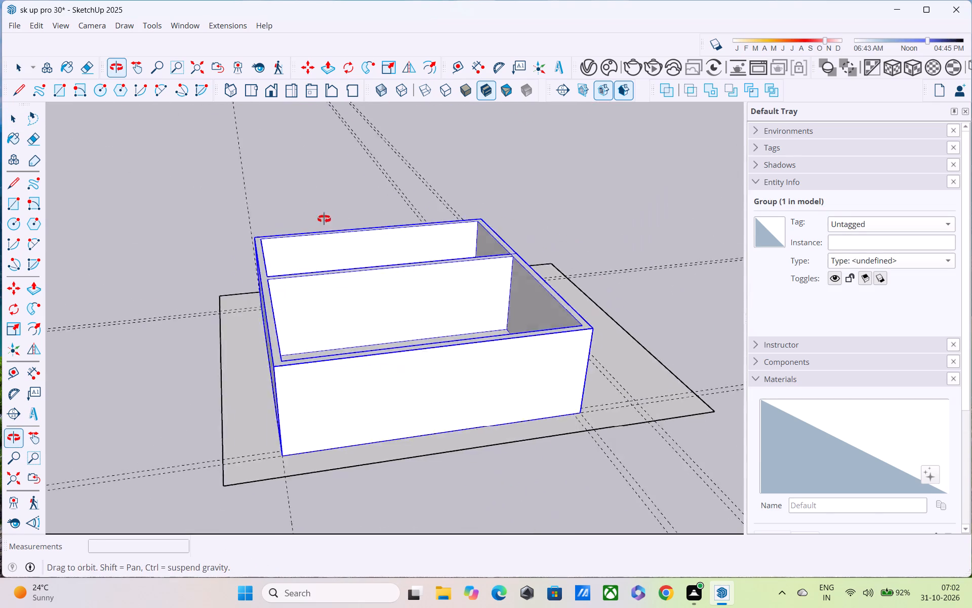
middle_click_drag(324, 219, 320, 219)
scroll(320, 219, "up", 2)
scroll(384, 246, "down", 2)
middle_click_drag(393, 256, 201, 256)
left_click(331, 362)
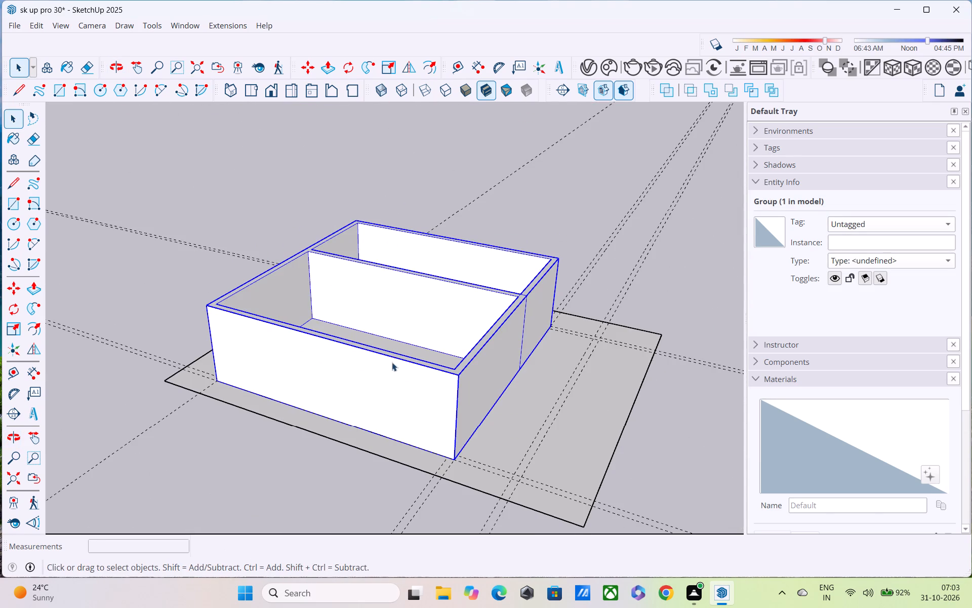
middle_click_drag(394, 362, 201, 336)
double_click(296, 341)
left_click(548, 187)
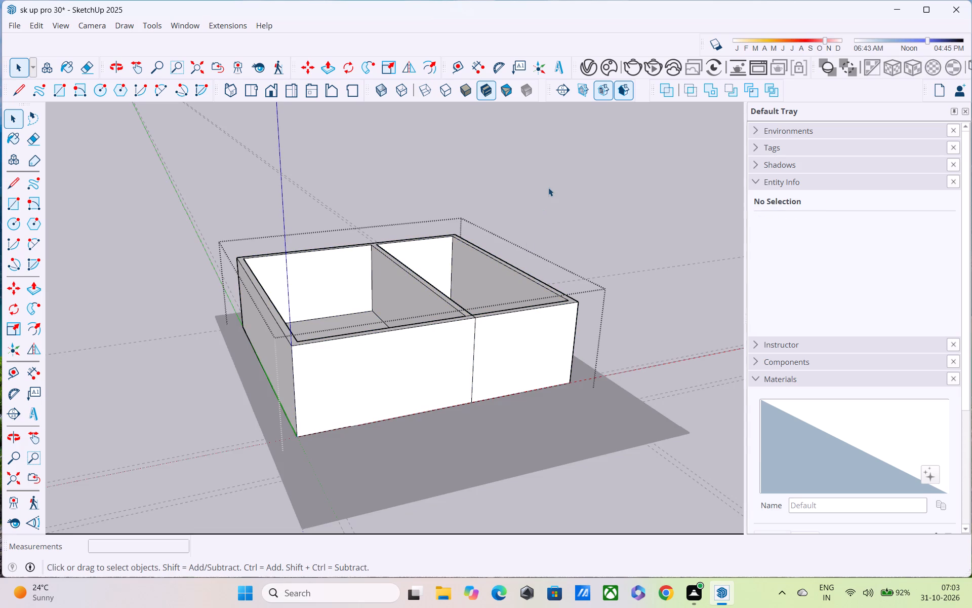
middle_click_drag(560, 229, 709, 232)
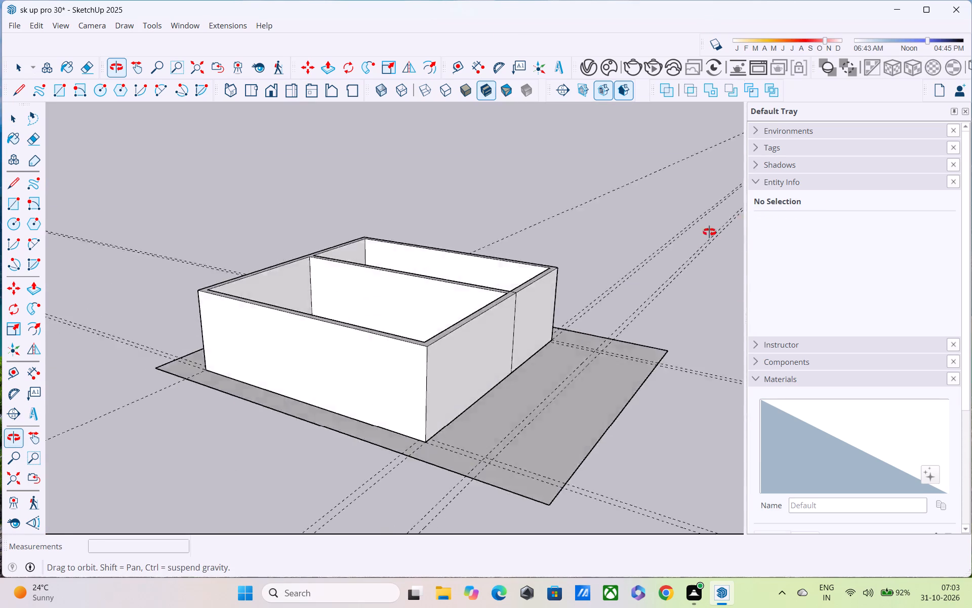
Copy the building group by its bottom front corner to an empty area off the plot, leaving the original in place.
middle_click_drag(709, 232, 598, 246)
left_click(460, 363)
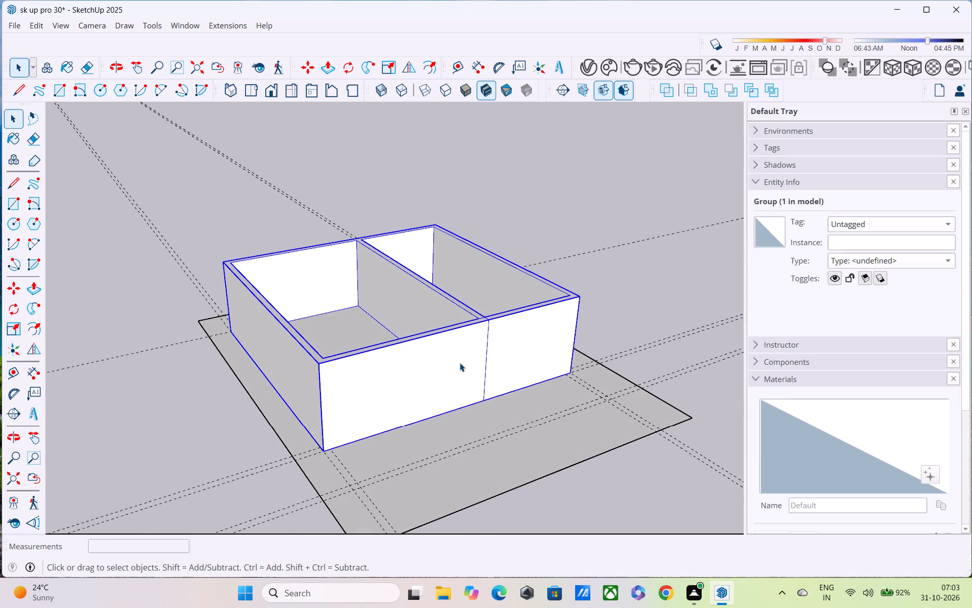
key("m")
left_click(321, 455)
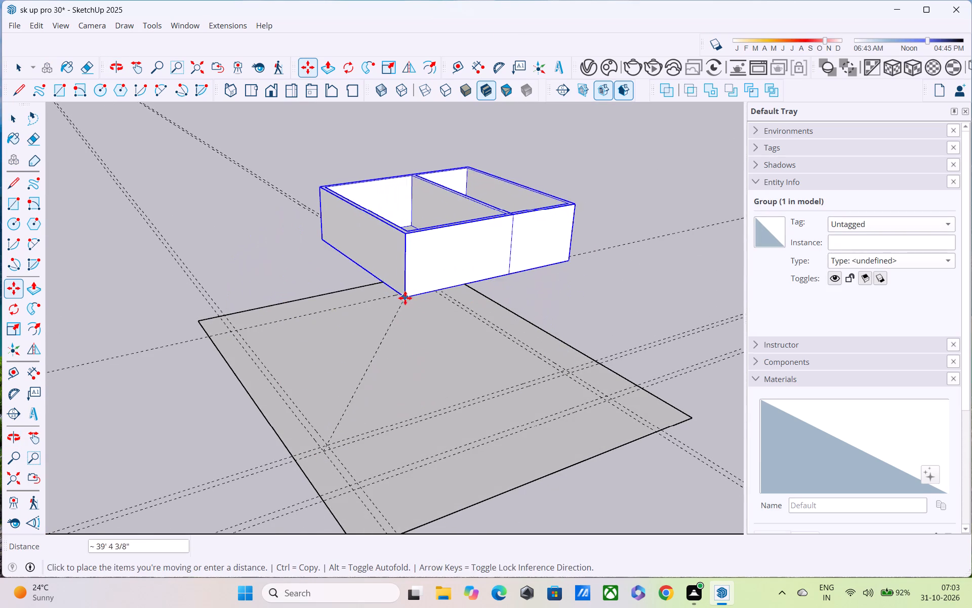
middle_click_drag(413, 297, 302, 436)
scroll(474, 295, "down", 1)
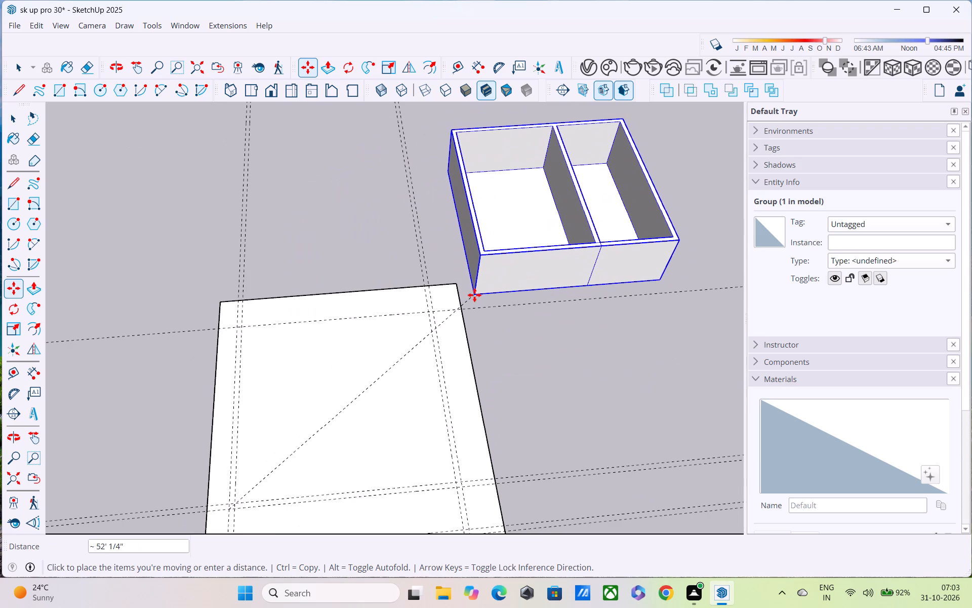
middle_click_drag(604, 224, 592, 151)
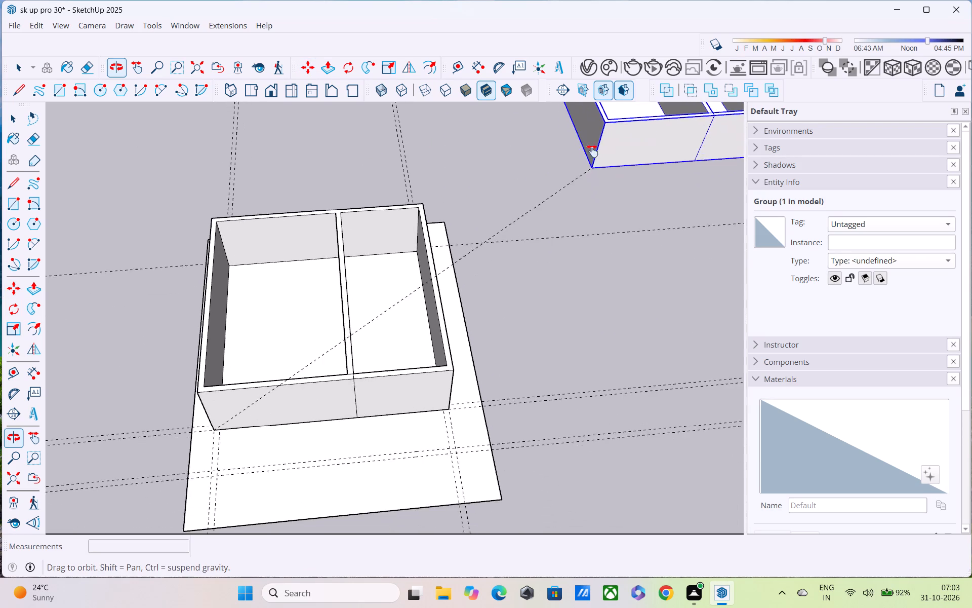
middle_click_drag(592, 151, 592, 149)
left_click(619, 137)
middle_click_drag(609, 241, 628, 155)
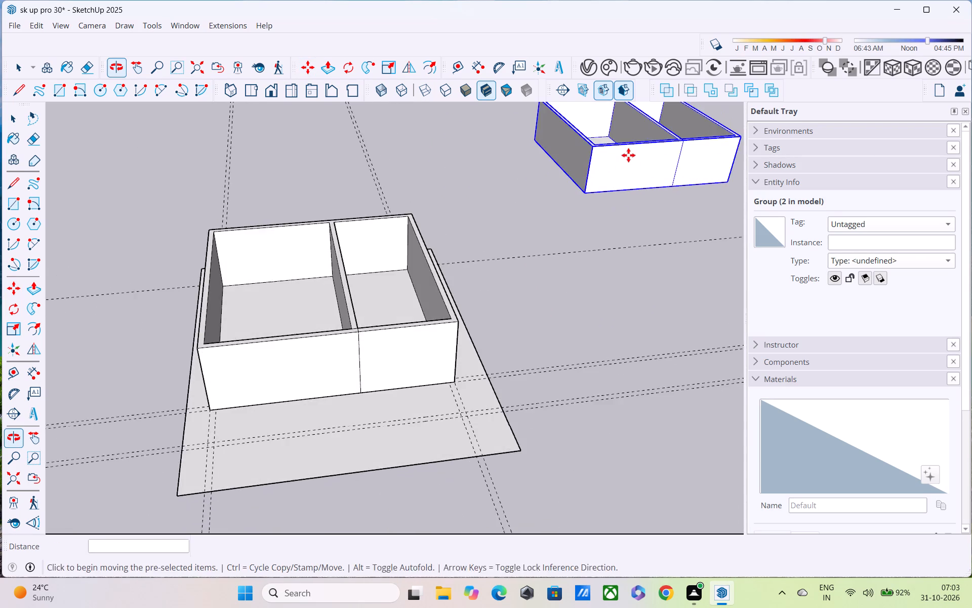
scroll(628, 183, "down", 4)
Draw a rectangle over the original building's wall tops, between diagonally opposite outer corners.
key("space")
key("r")
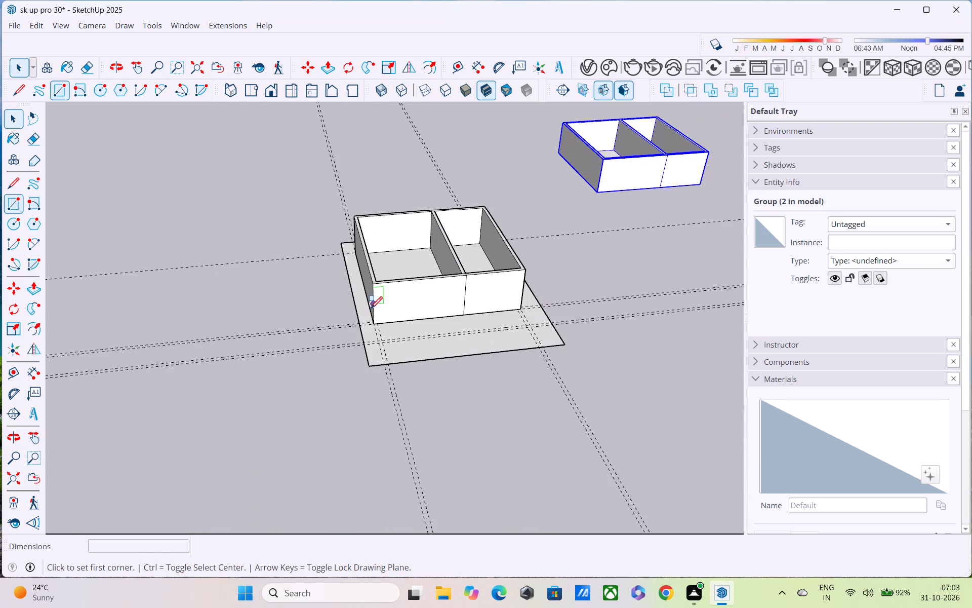
scroll(349, 225, "up", 6)
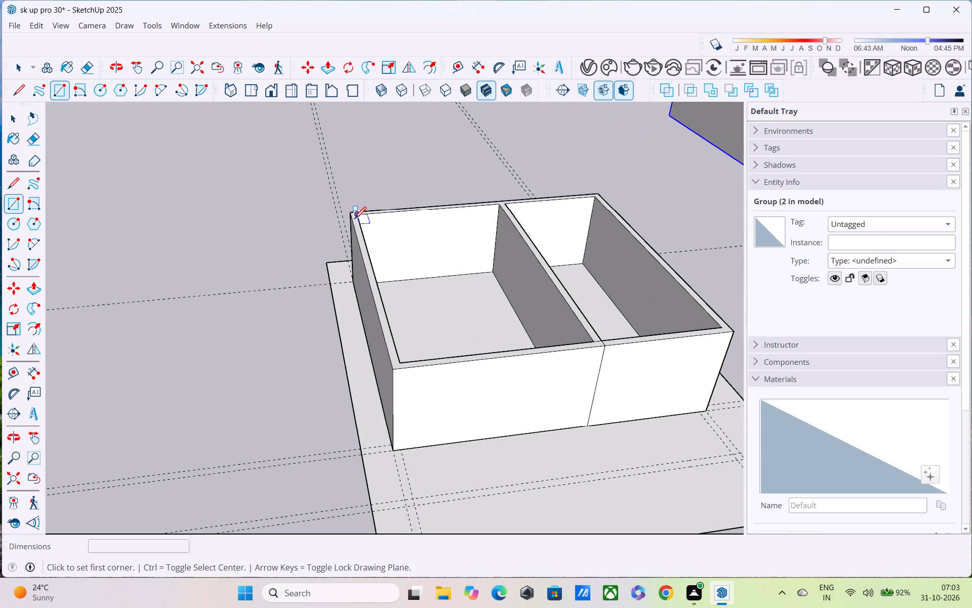
left_click(353, 215)
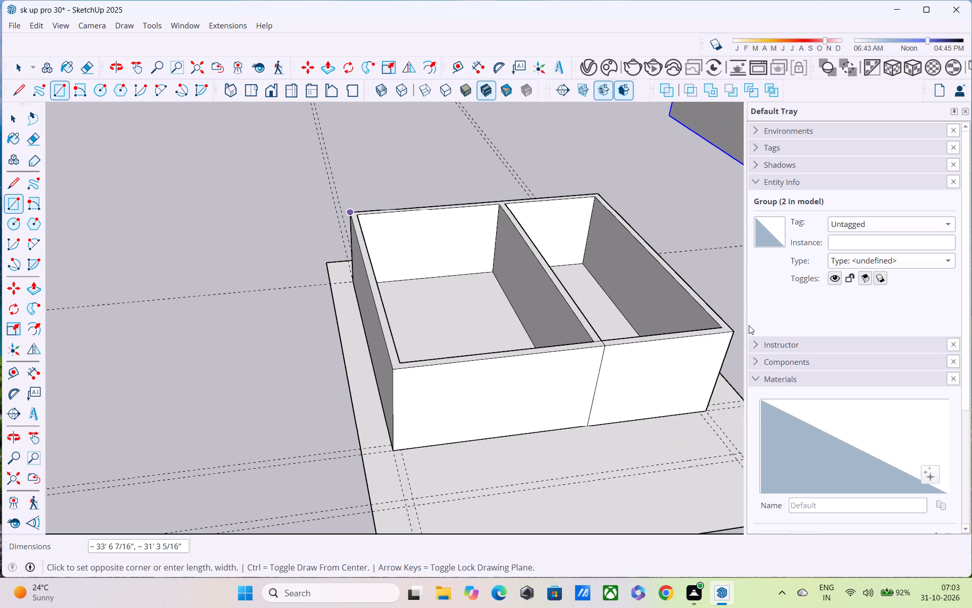
left_click(734, 333)
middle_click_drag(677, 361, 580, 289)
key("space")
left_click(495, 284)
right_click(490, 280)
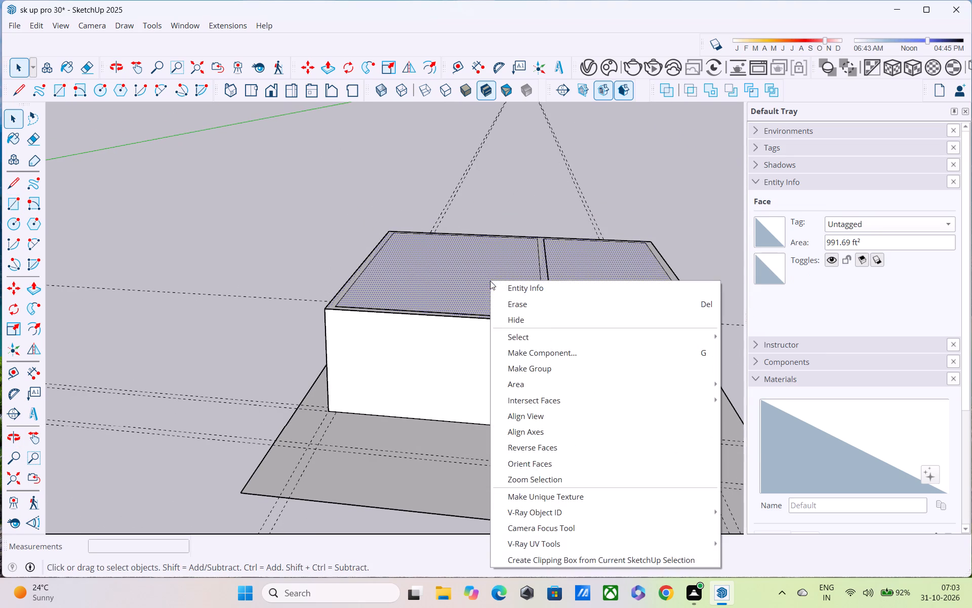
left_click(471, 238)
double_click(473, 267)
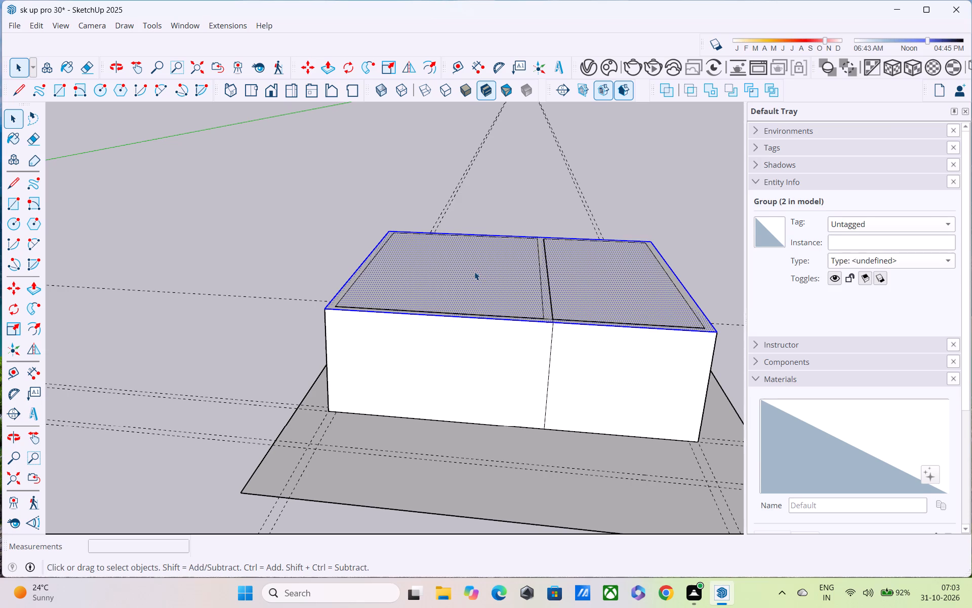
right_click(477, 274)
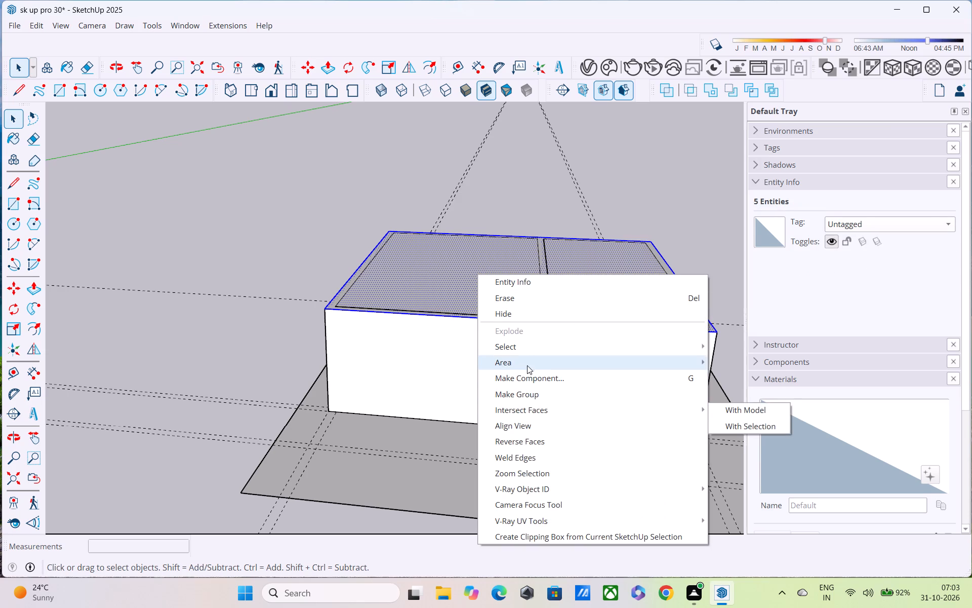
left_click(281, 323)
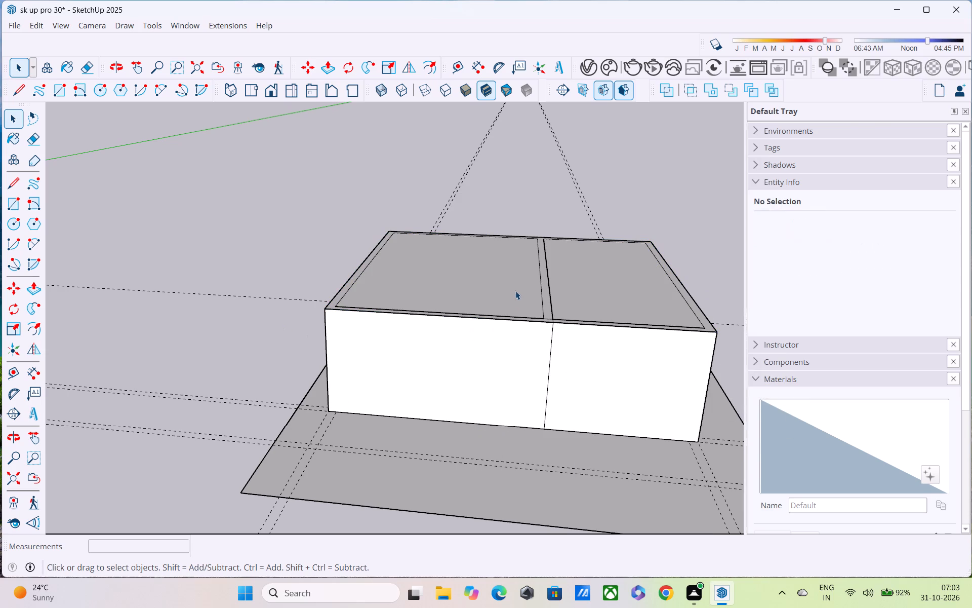
Move the rectangular face and its four edges off the wall tops to an empty area between the two buildings.
double_click(516, 286)
key("m")
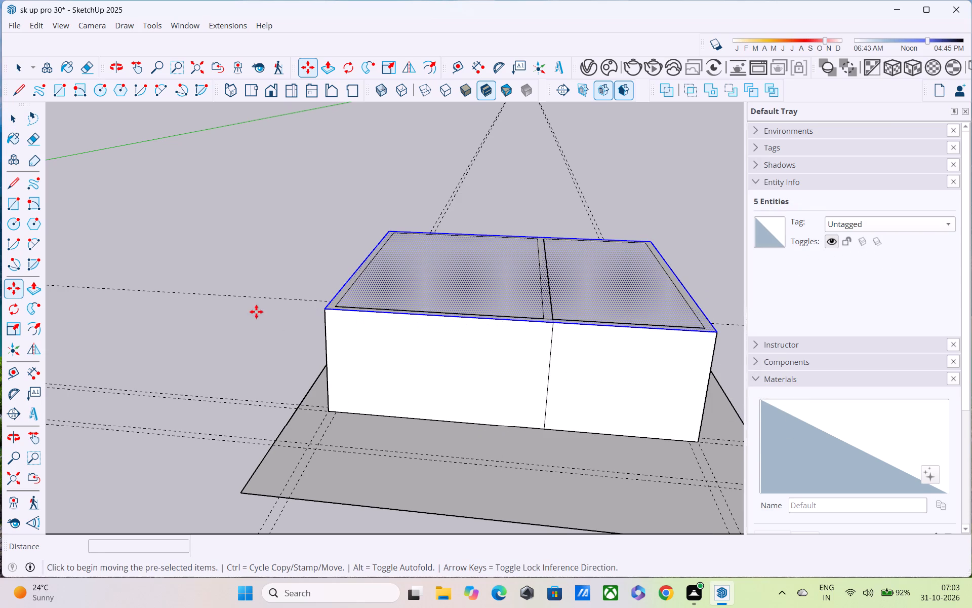
left_click(329, 315)
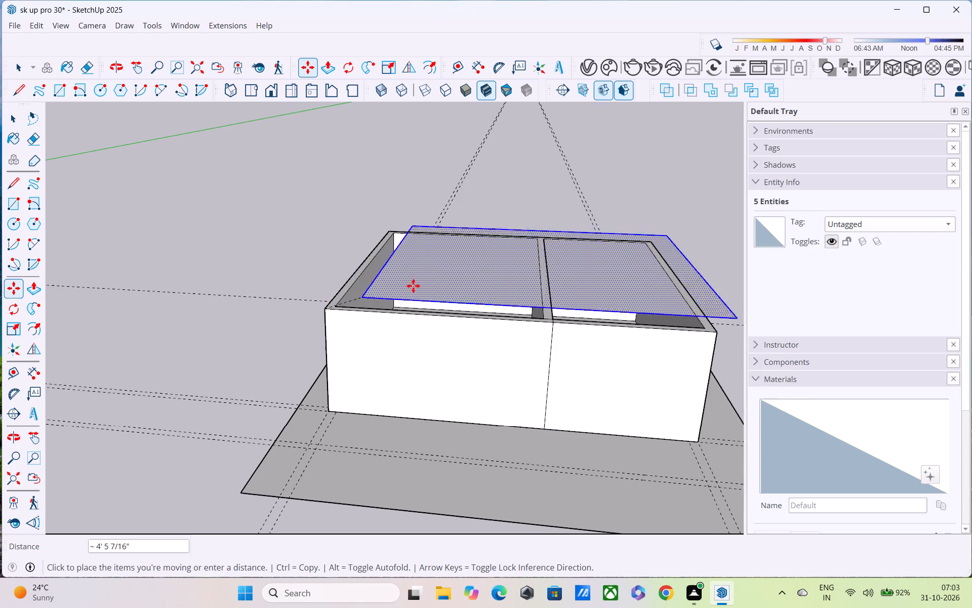
scroll(581, 241, "down", 2)
middle_click_drag(588, 247, 182, 391)
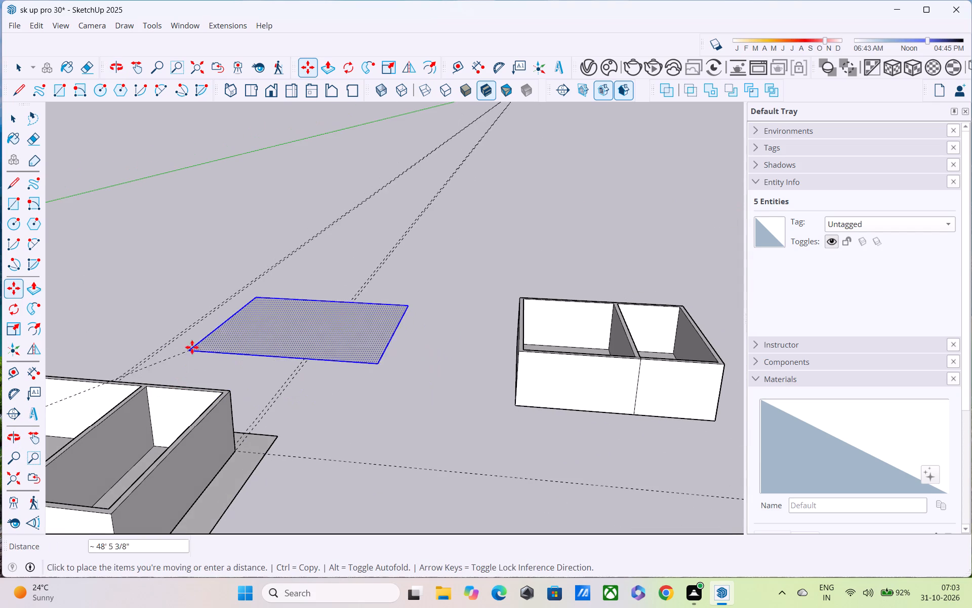
left_click(207, 313)
Push/Pull the separated rectangle 10" upward into a slab.
middle_click_drag(286, 346, 338, 414)
key("p")
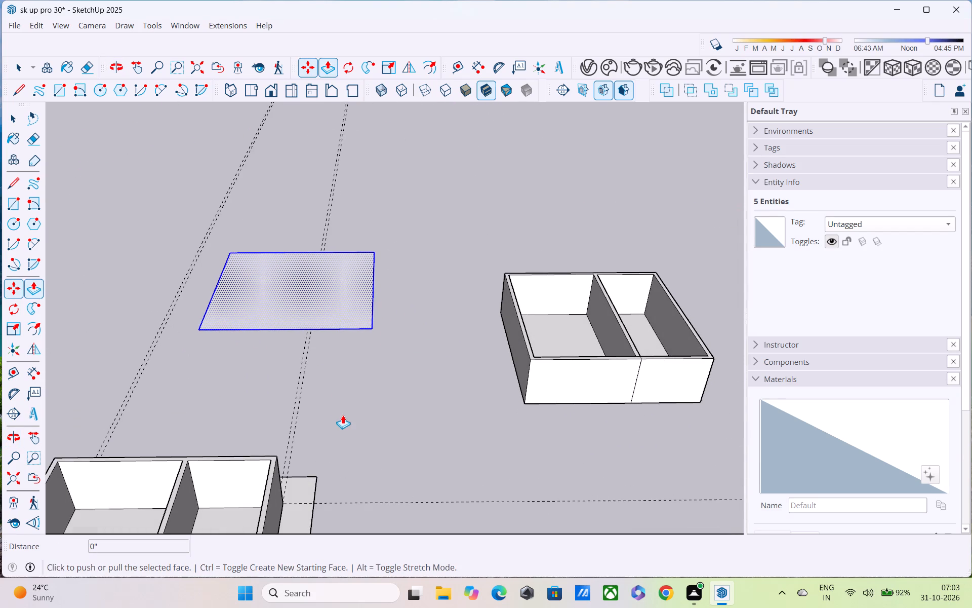
left_click(333, 302)
type("10\"")
key("Return")
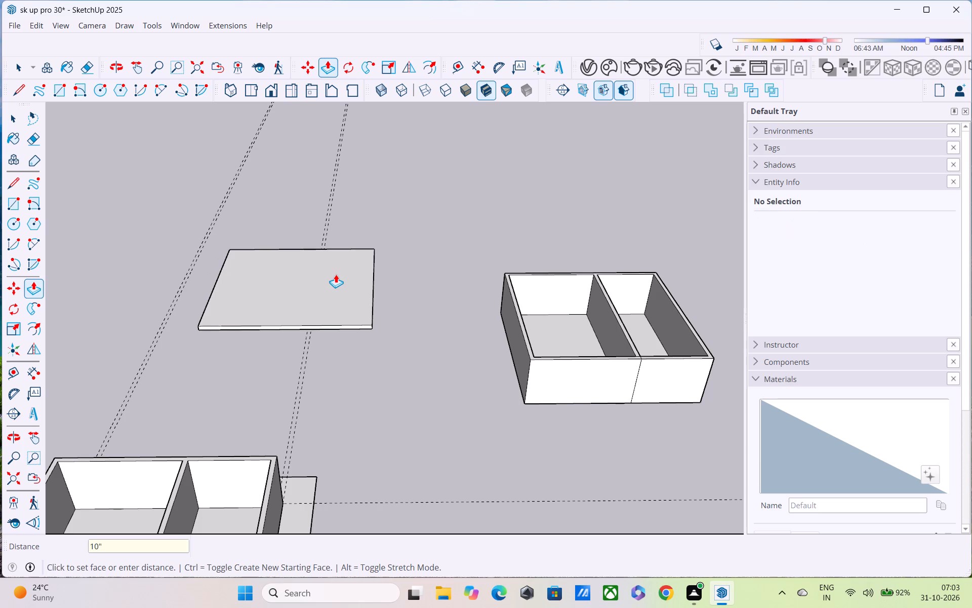
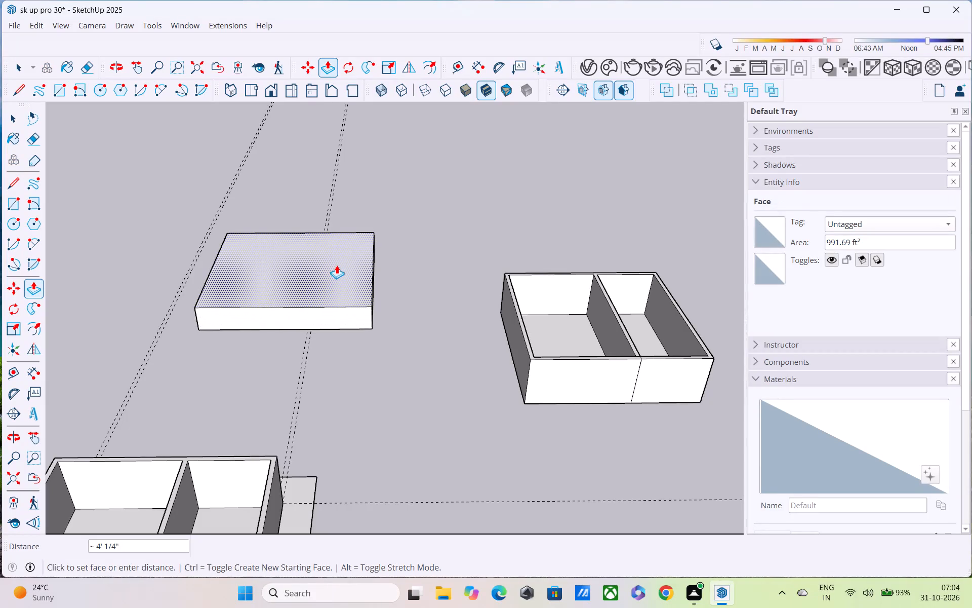
Push/Pull the slab's top face a further 1' upward.
type("1'")
key("Return")
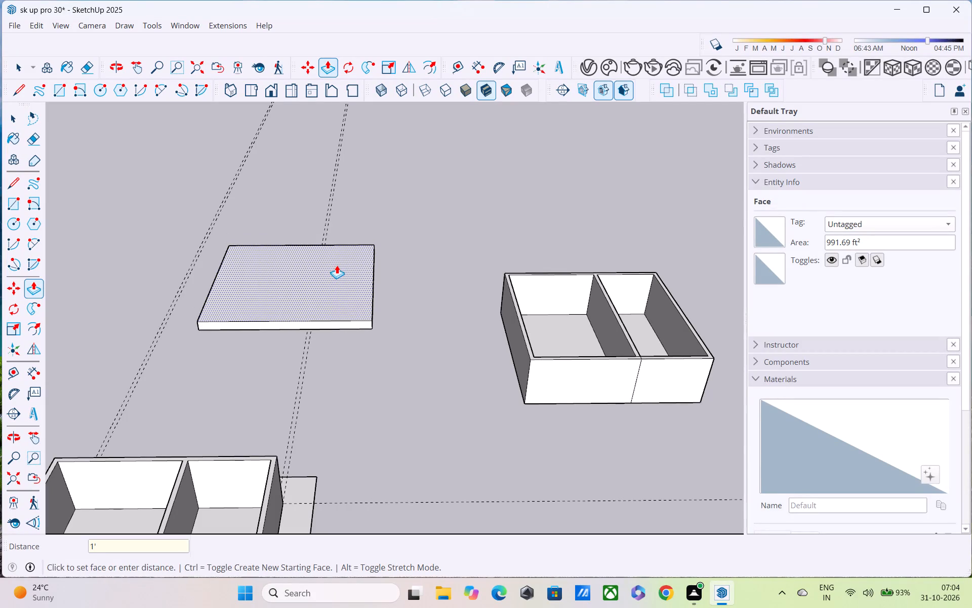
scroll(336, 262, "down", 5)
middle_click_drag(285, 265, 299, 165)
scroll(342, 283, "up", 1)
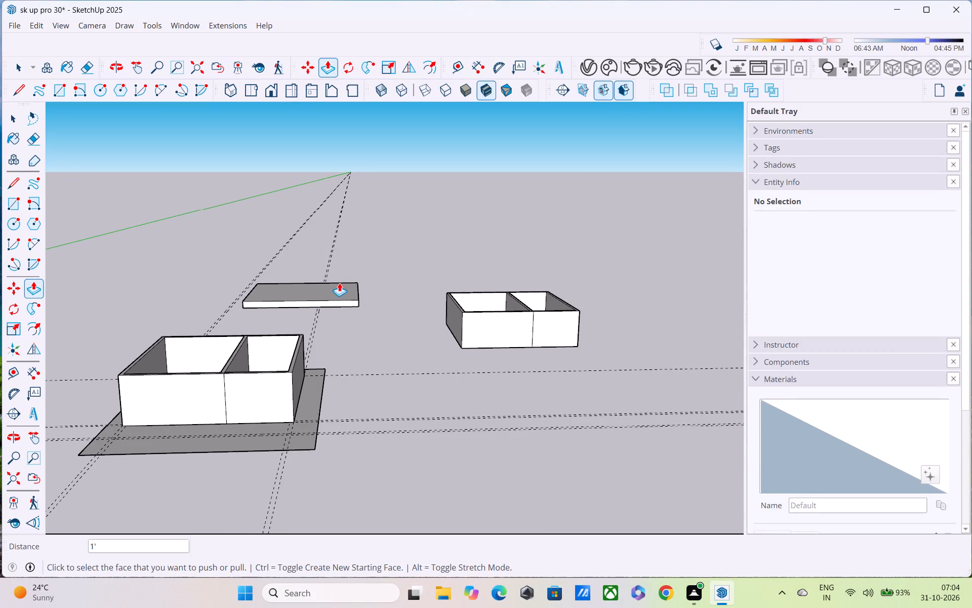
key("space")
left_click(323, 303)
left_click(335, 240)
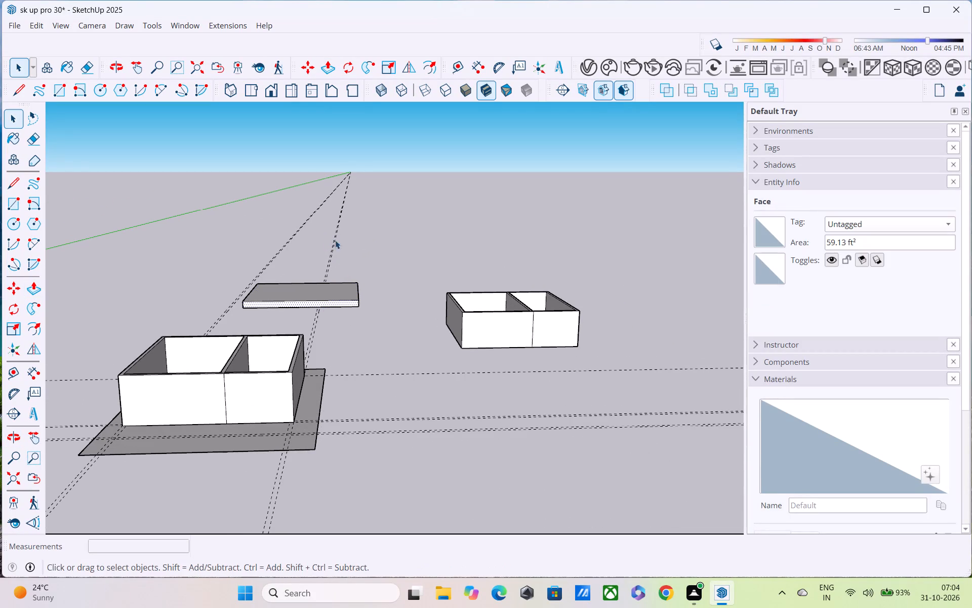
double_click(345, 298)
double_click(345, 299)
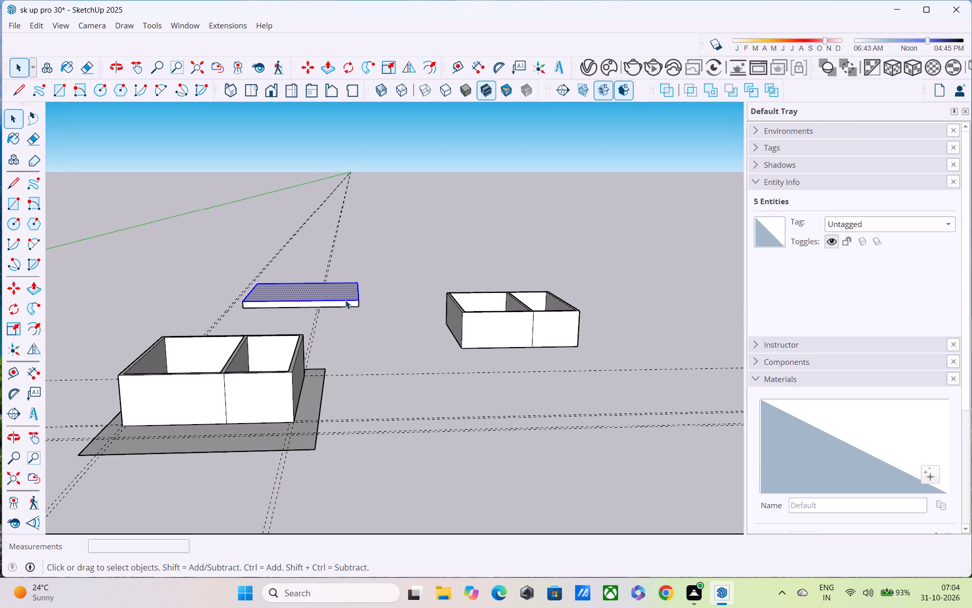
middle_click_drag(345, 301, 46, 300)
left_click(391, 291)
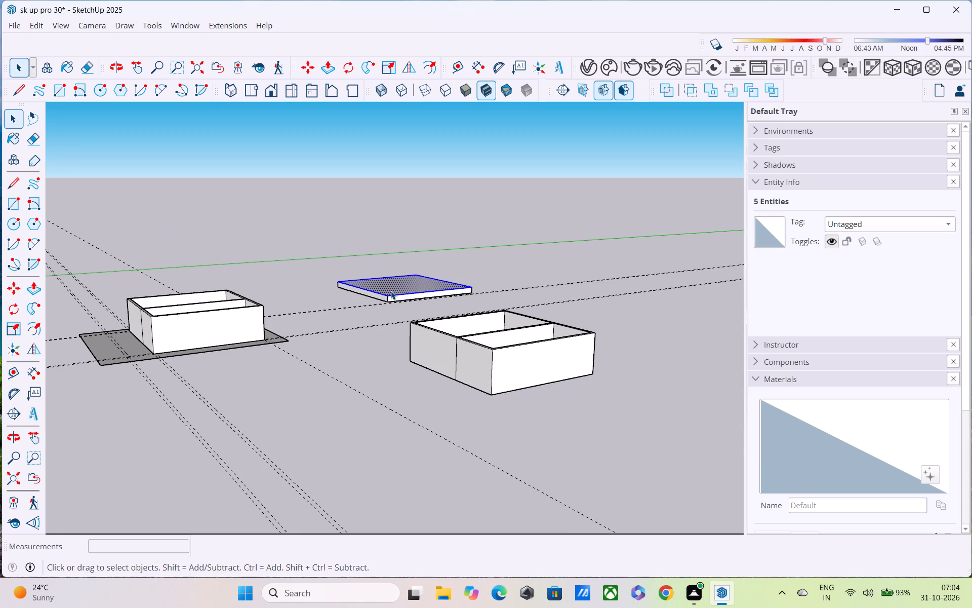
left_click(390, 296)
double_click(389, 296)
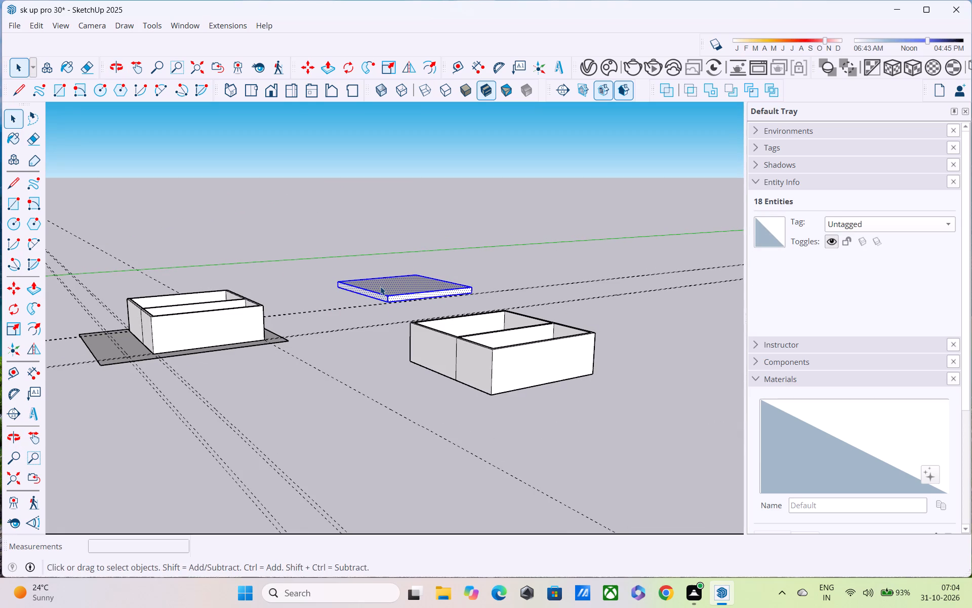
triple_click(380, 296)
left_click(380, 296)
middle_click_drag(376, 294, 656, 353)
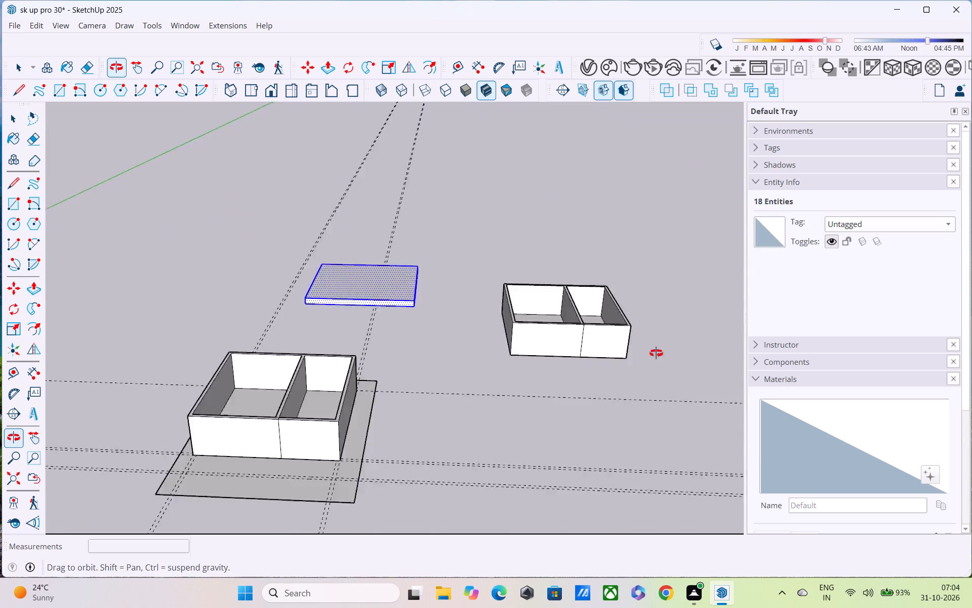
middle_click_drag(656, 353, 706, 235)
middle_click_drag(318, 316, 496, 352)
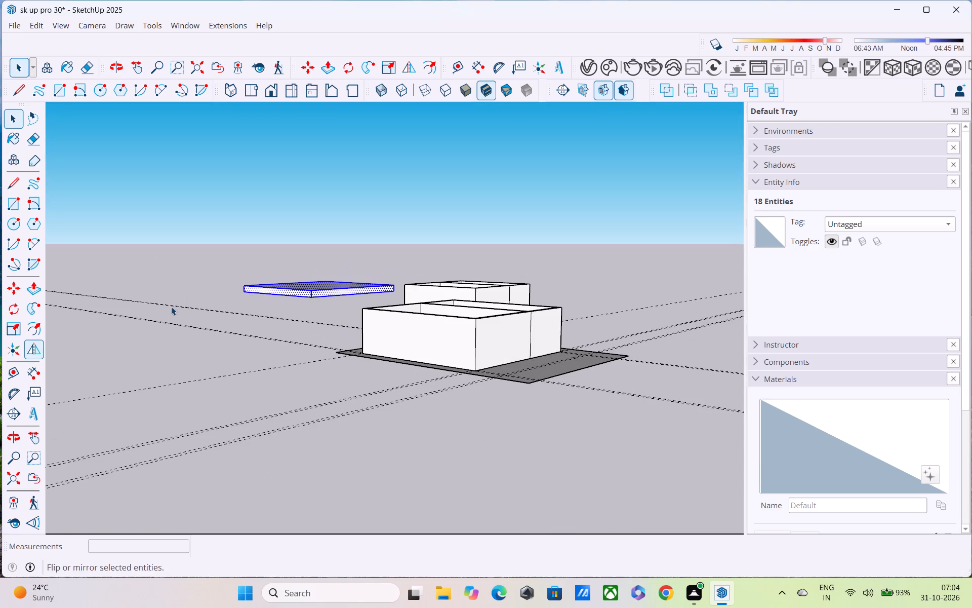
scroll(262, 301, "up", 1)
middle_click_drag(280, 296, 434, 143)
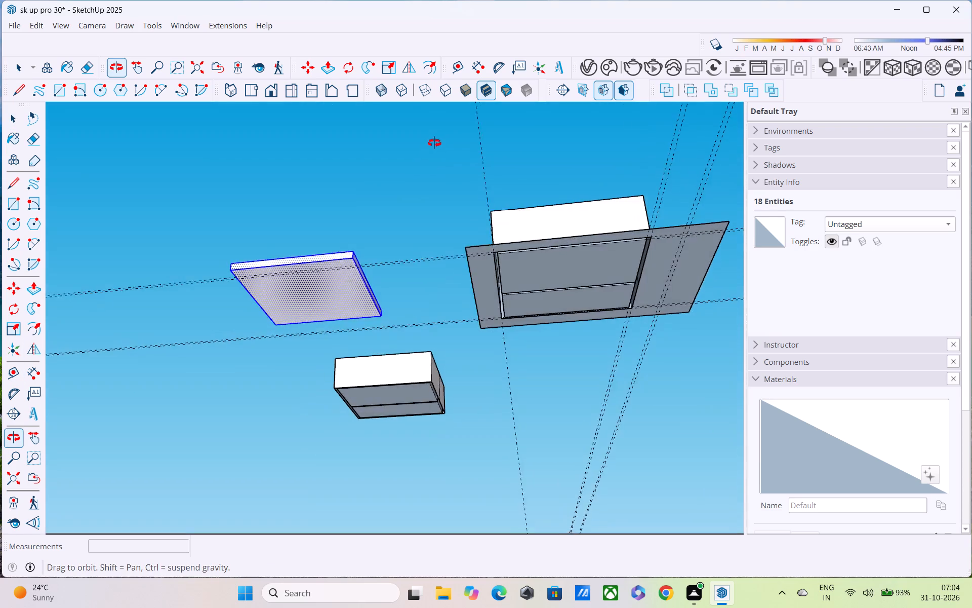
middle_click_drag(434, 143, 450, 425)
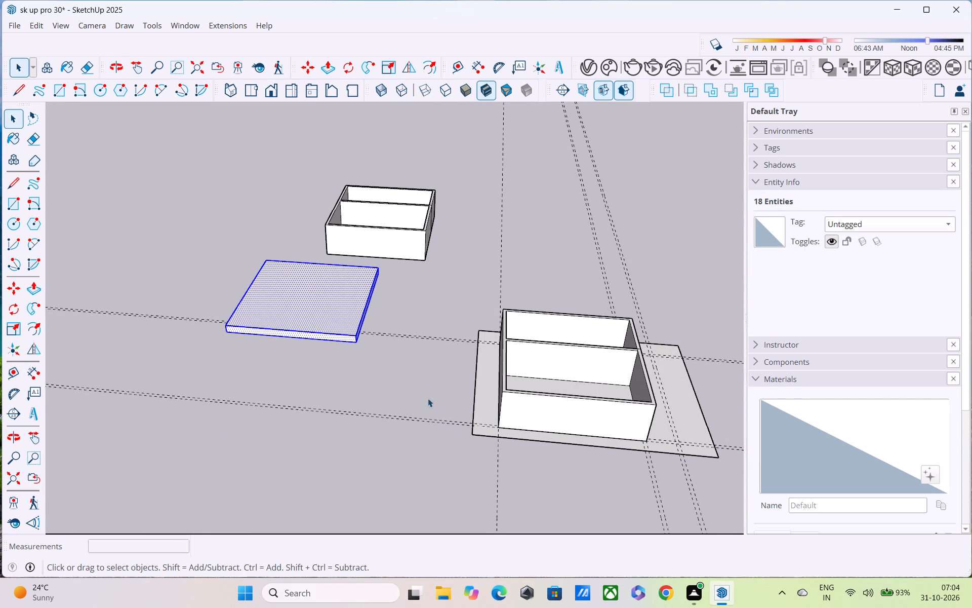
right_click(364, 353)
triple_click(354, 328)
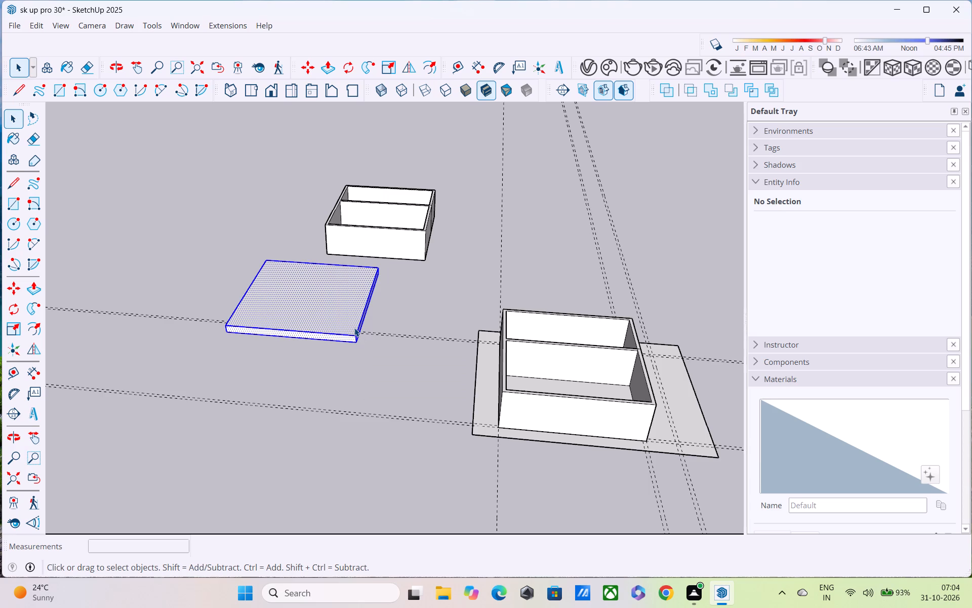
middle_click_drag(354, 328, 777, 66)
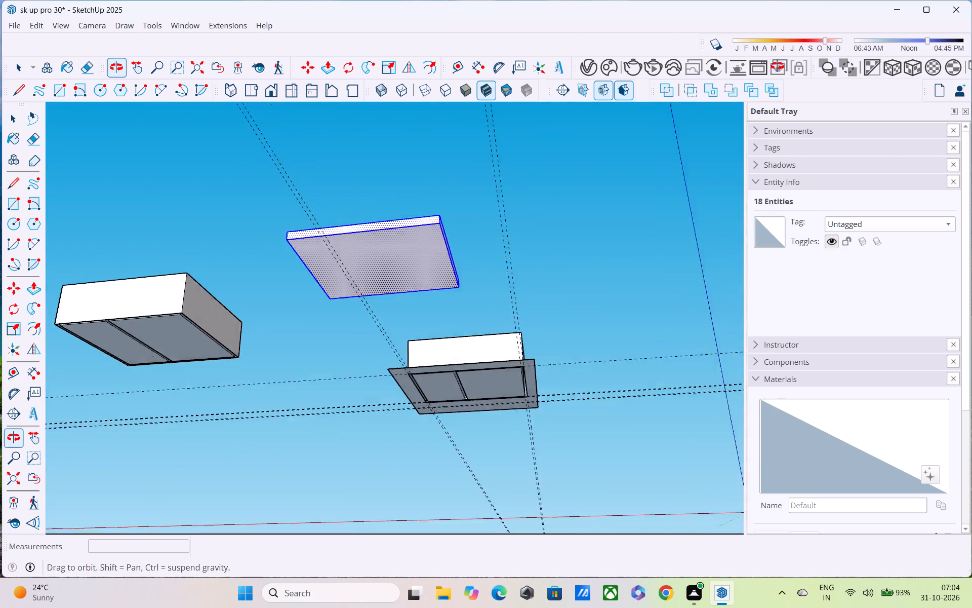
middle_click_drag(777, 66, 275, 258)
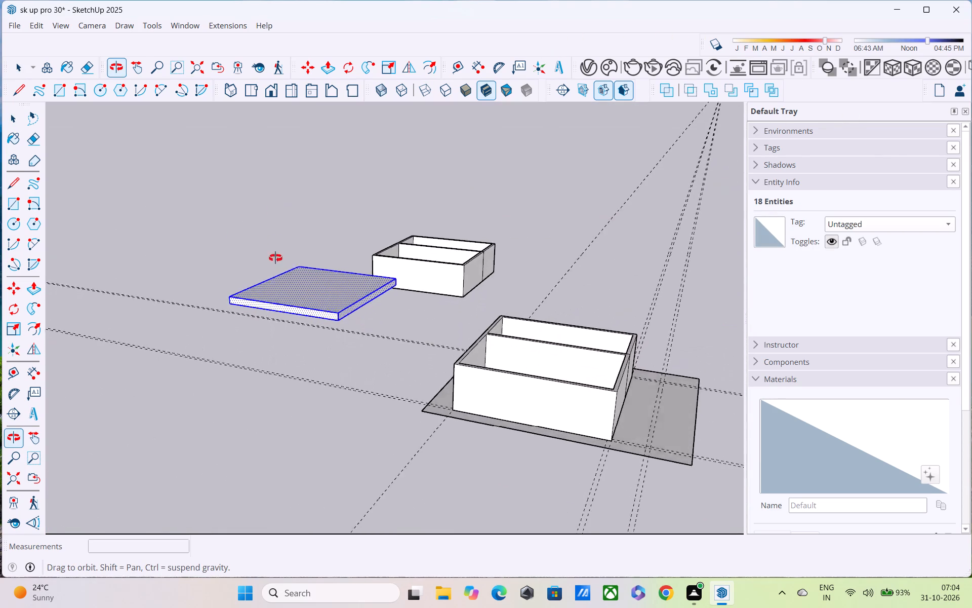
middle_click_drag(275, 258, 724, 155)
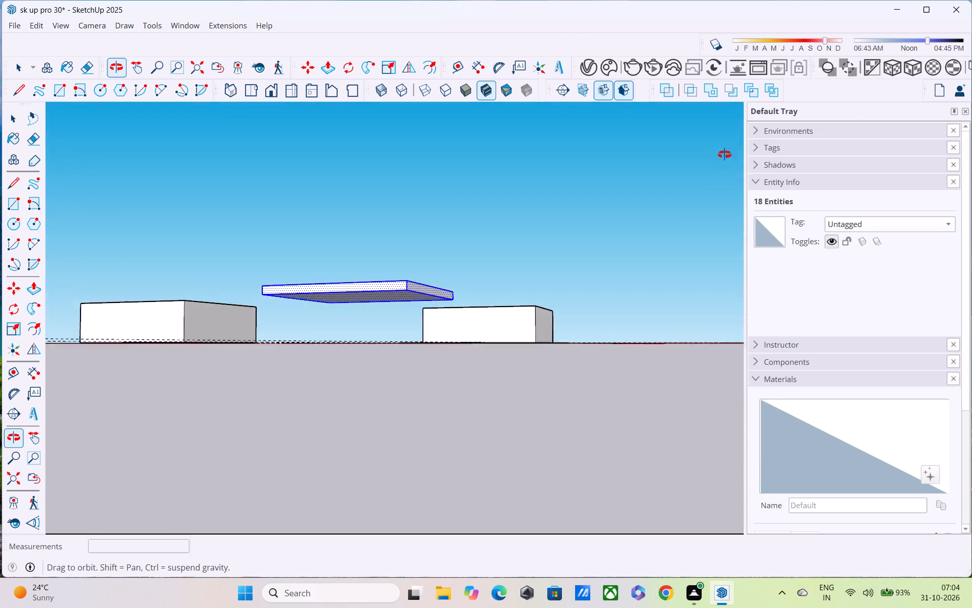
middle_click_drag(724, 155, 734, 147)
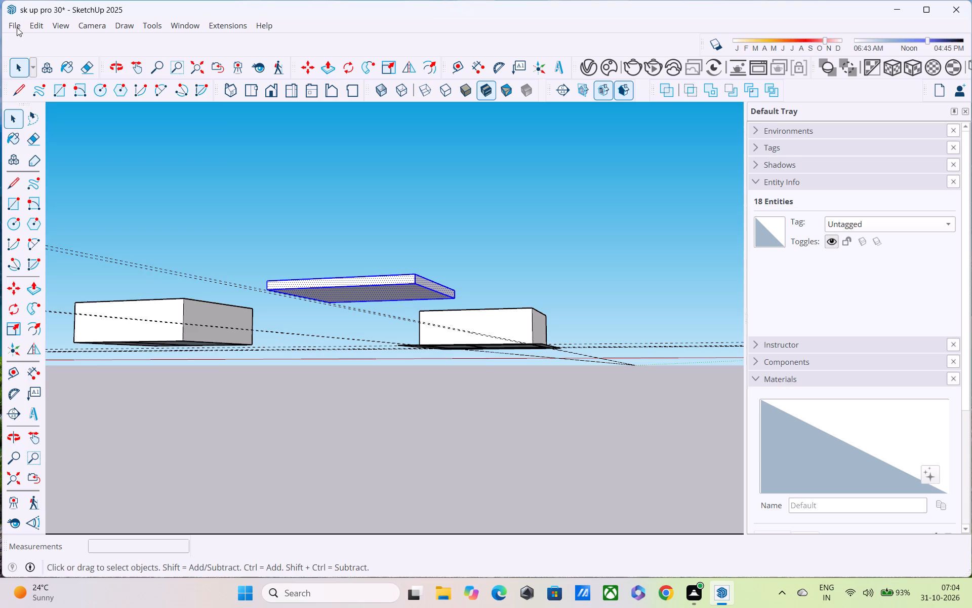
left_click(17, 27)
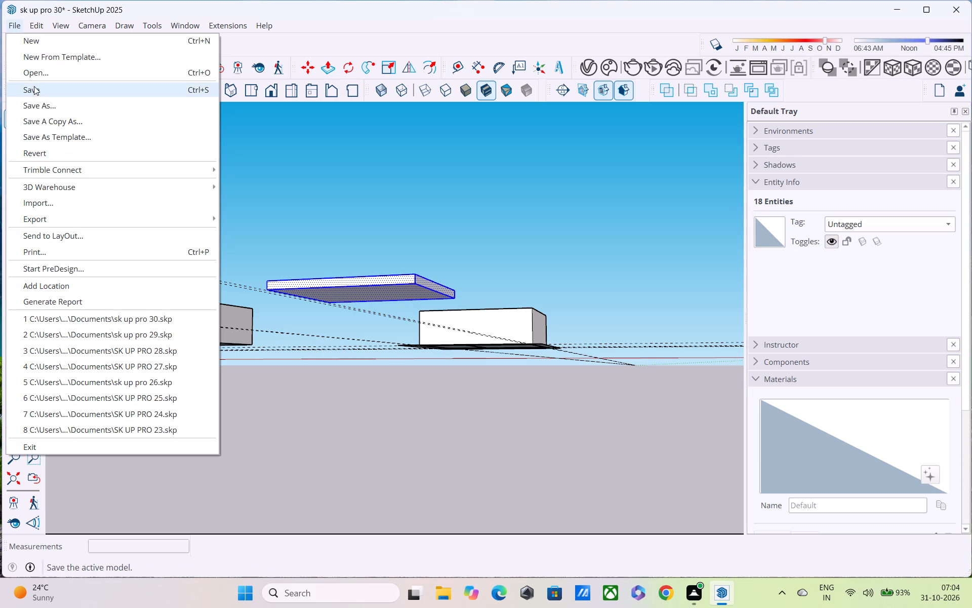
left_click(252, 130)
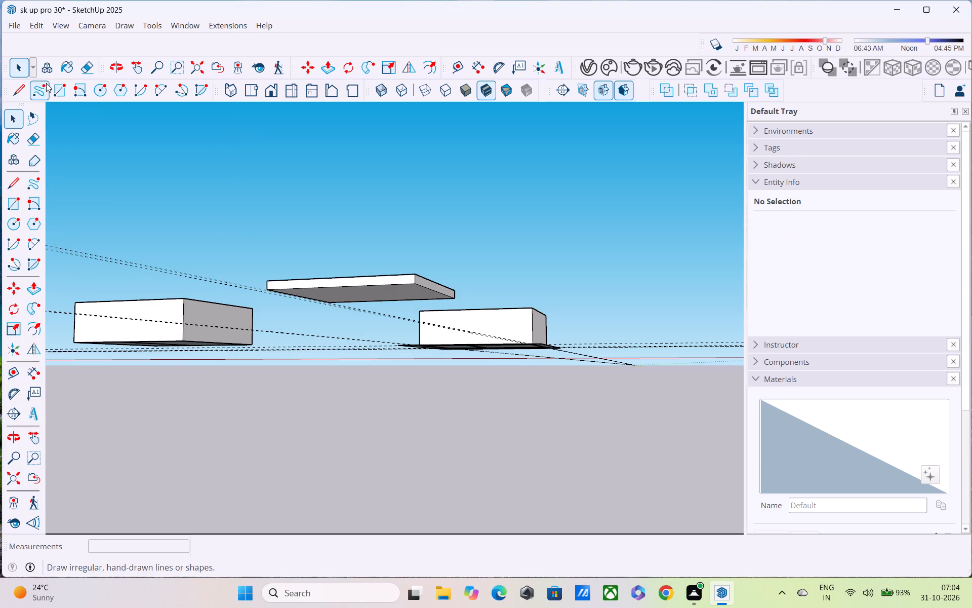
Make a group from all the connected faces and edges of the roof slab.
triple_click(389, 280)
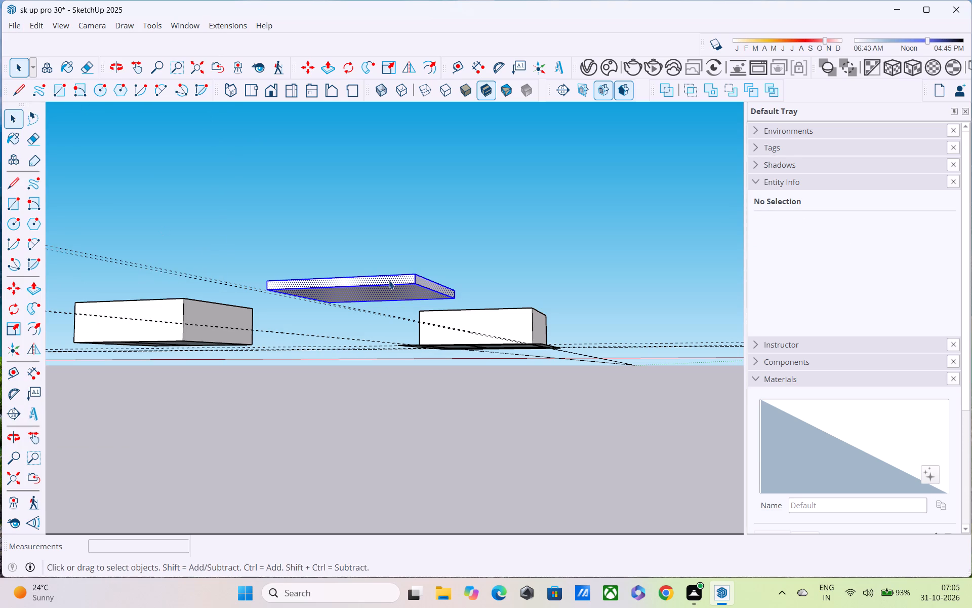
left_click(389, 280)
middle_click_drag(389, 280, 772, 447)
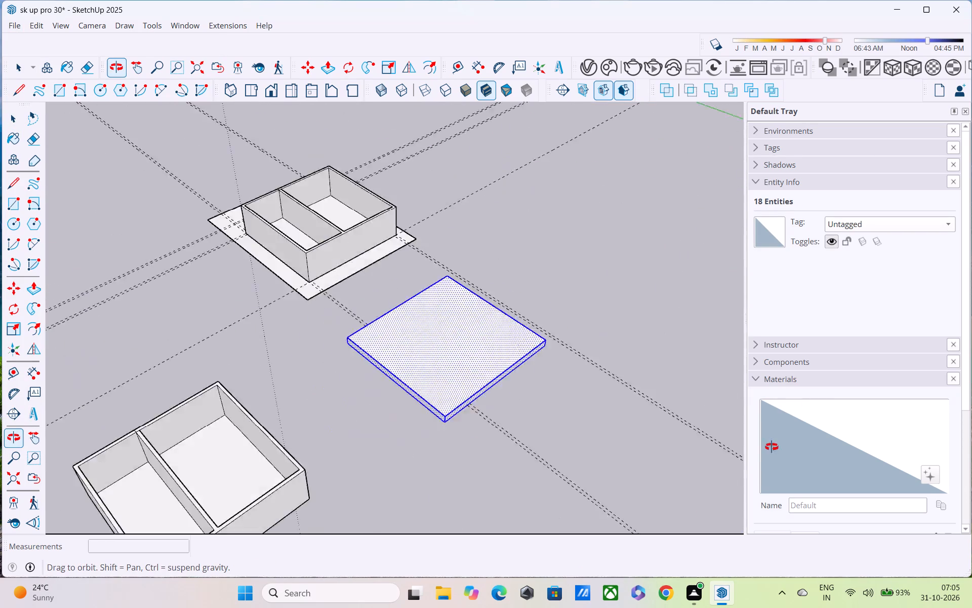
middle_click_drag(772, 447, 665, 344)
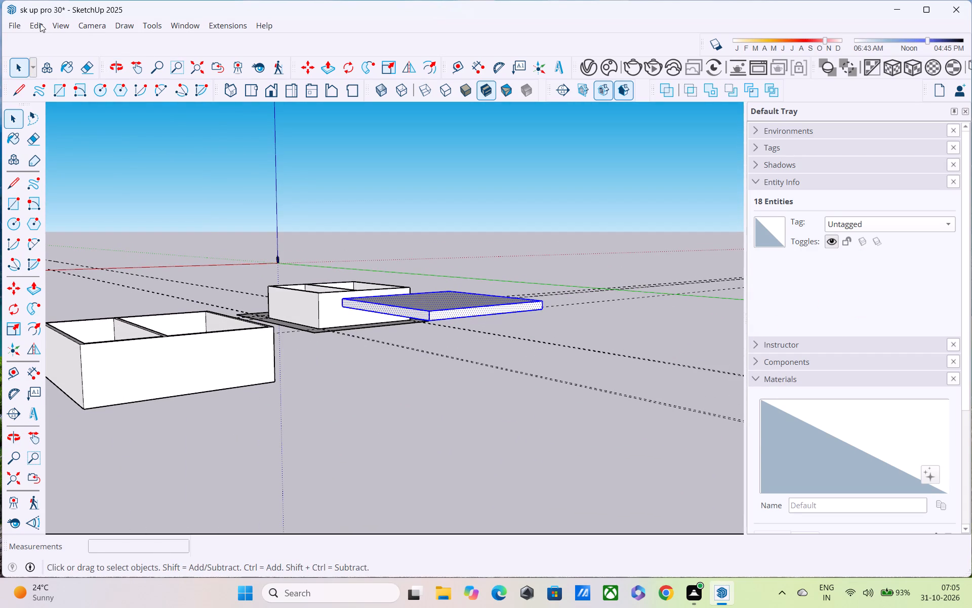
left_click(39, 24)
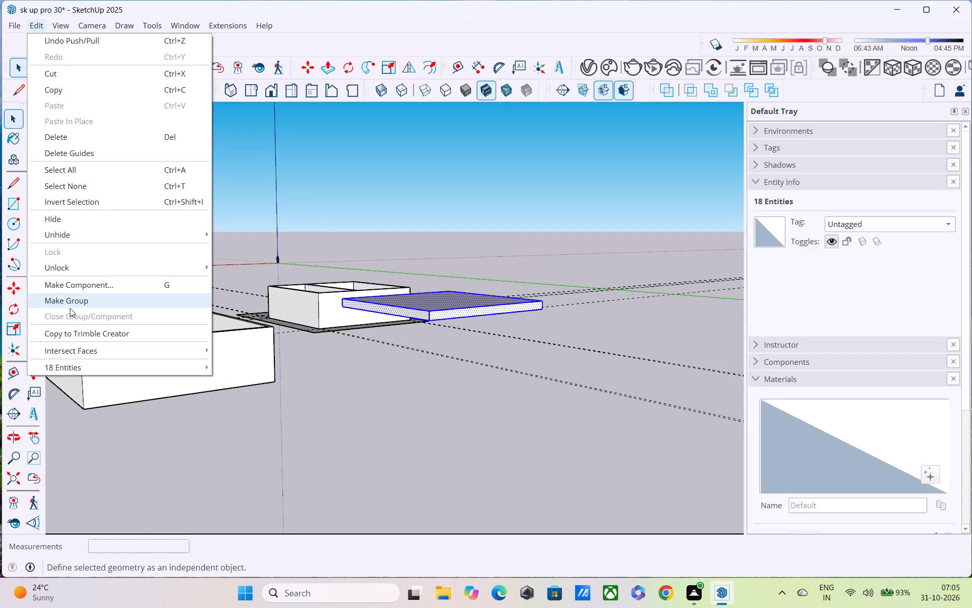
left_click(71, 304)
middle_click_drag(358, 312, 173, 322)
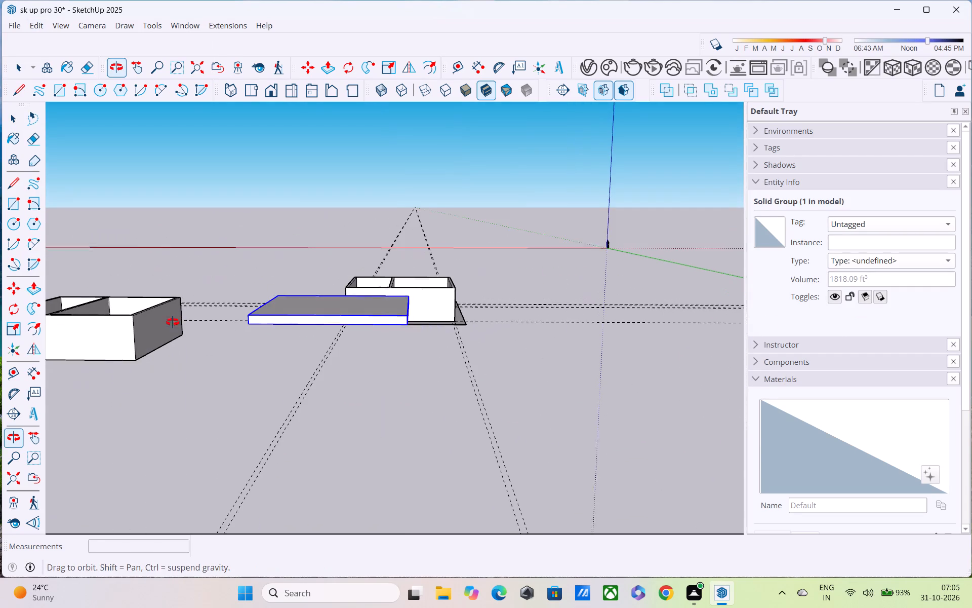
middle_click_drag(173, 322, 172, 322)
left_click(204, 258)
Move the slab group by its bottom outer corner onto the matching top outer wall corner of the original building, covering its walls.
middle_click_drag(228, 239, 154, 318)
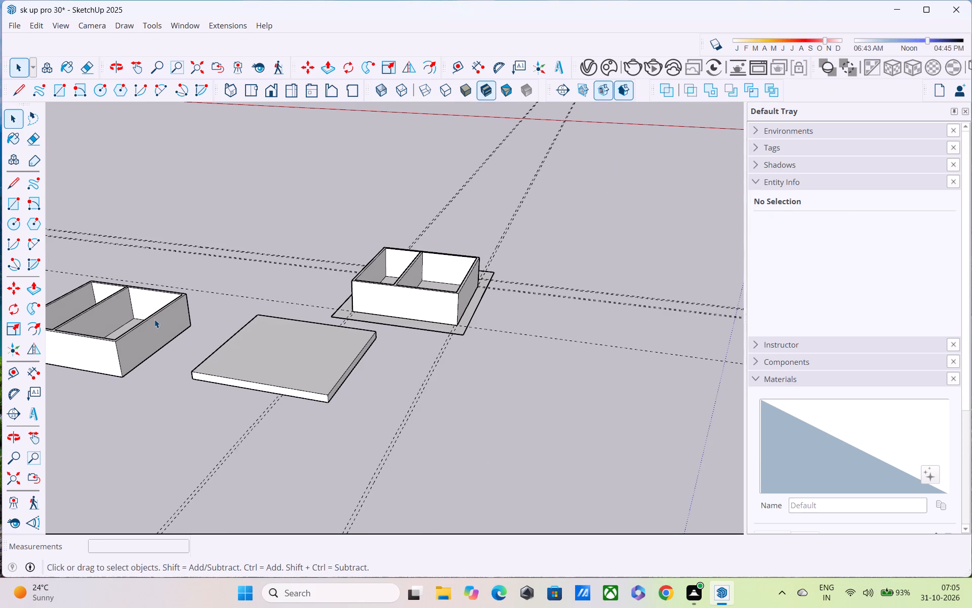
key("m")
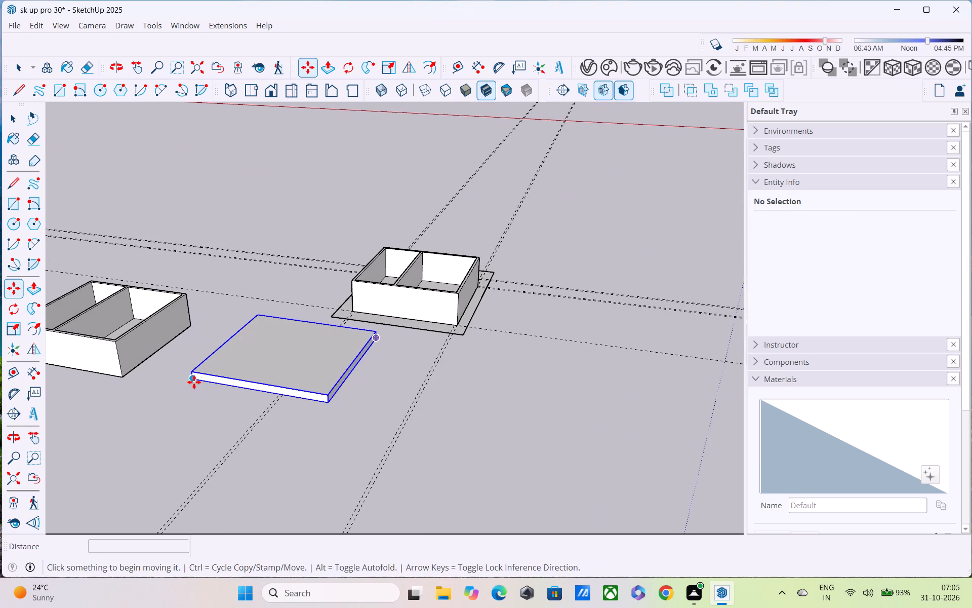
left_click(191, 380)
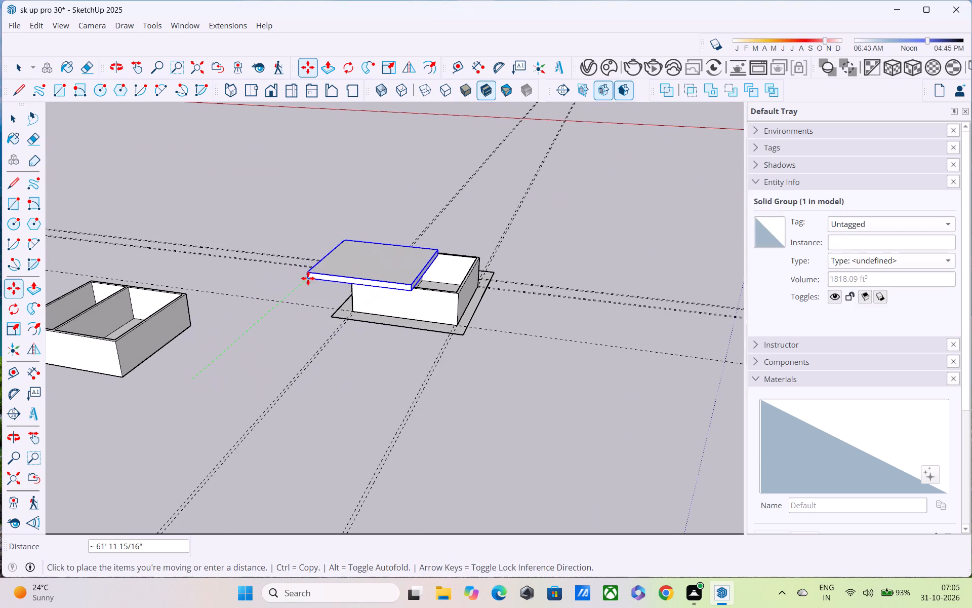
middle_click_drag(359, 279, 688, 296)
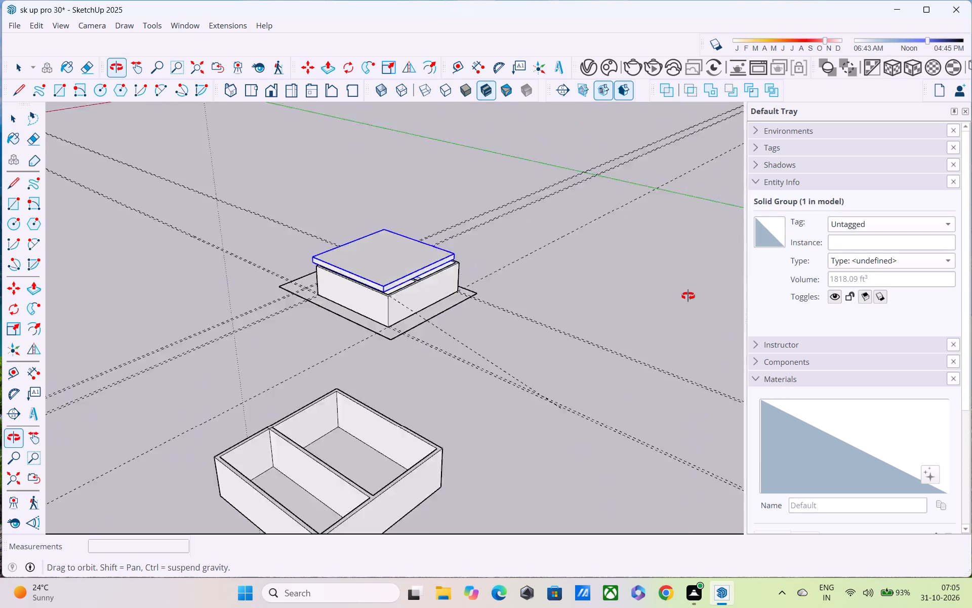
middle_click_drag(688, 296, 821, 294)
scroll(572, 234, "up", 3)
scroll(359, 303, "up", 1)
scroll(359, 303, "down", 1)
scroll(359, 303, "up", 5)
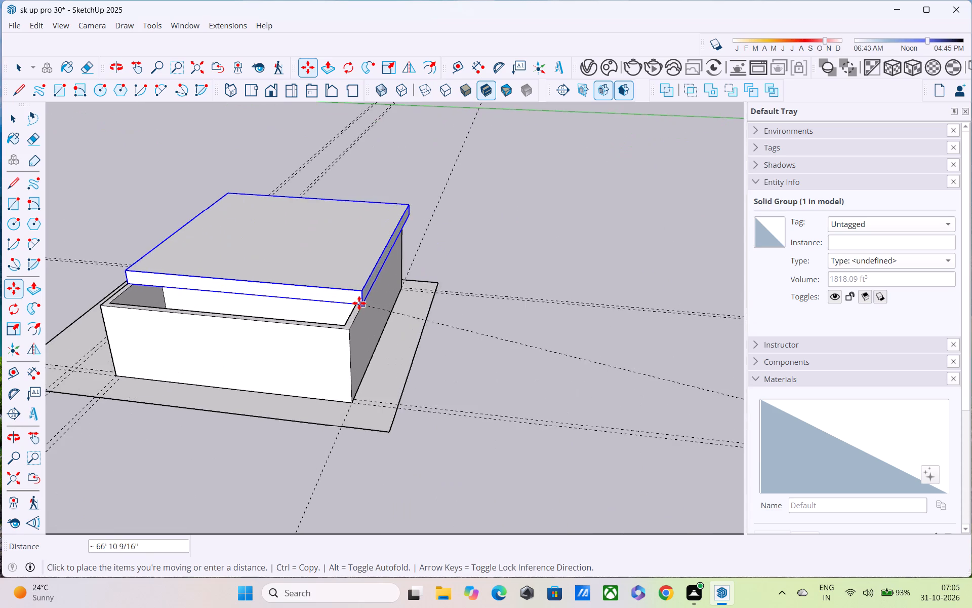
middle_click_drag(359, 303, 489, 202)
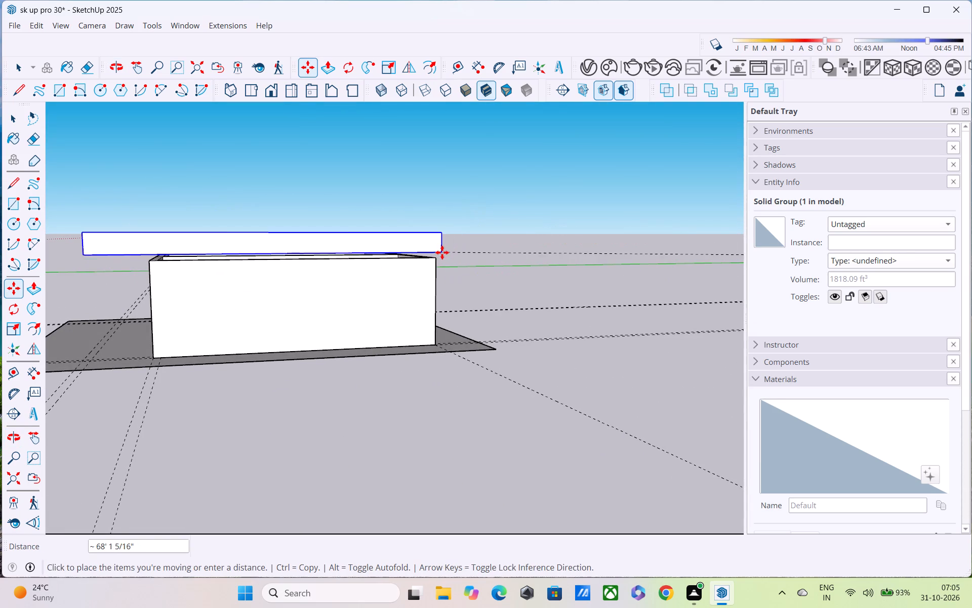
scroll(441, 252, "up", 3)
middle_click_drag(438, 252, 301, 312)
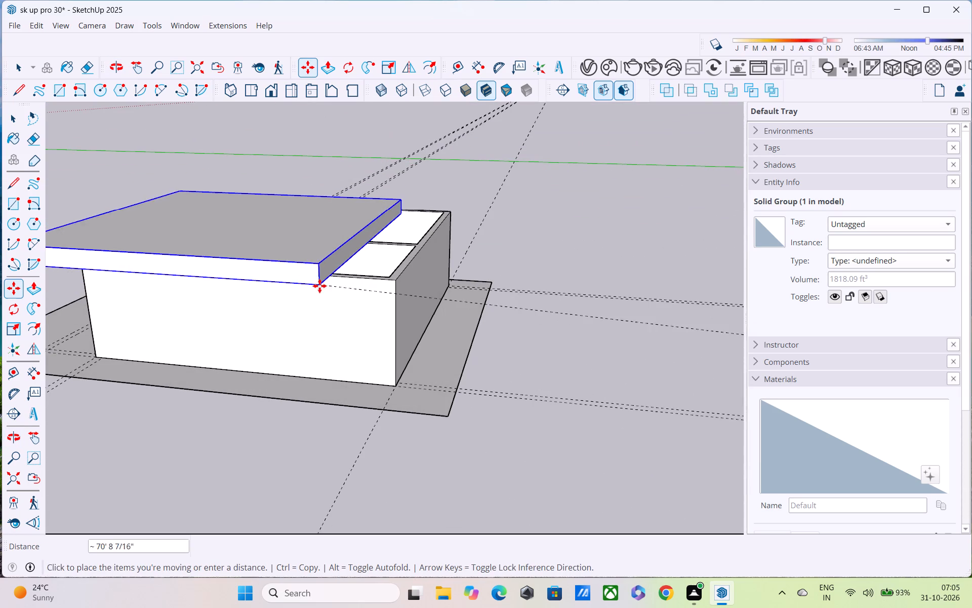
left_click(401, 280)
middle_click_drag(386, 286, 582, 284)
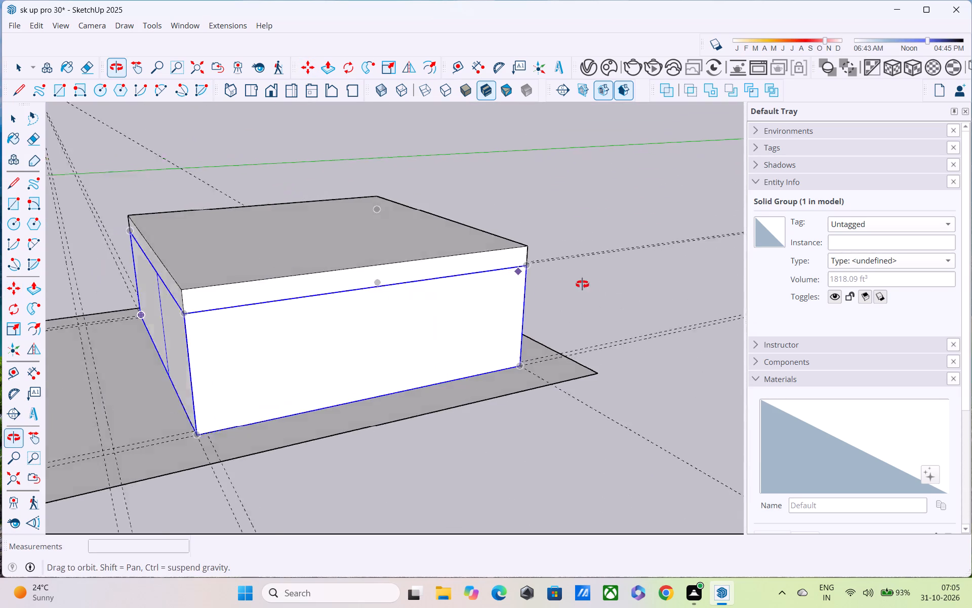
middle_click_drag(582, 284, 590, 283)
scroll(590, 283, "down", 4)
middle_click_drag(536, 284, 687, 222)
key("space")
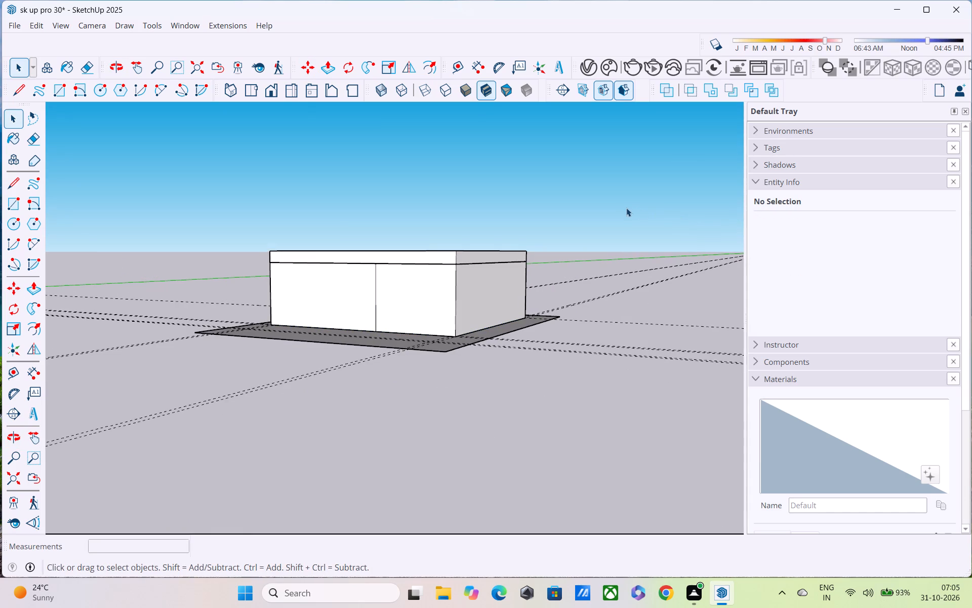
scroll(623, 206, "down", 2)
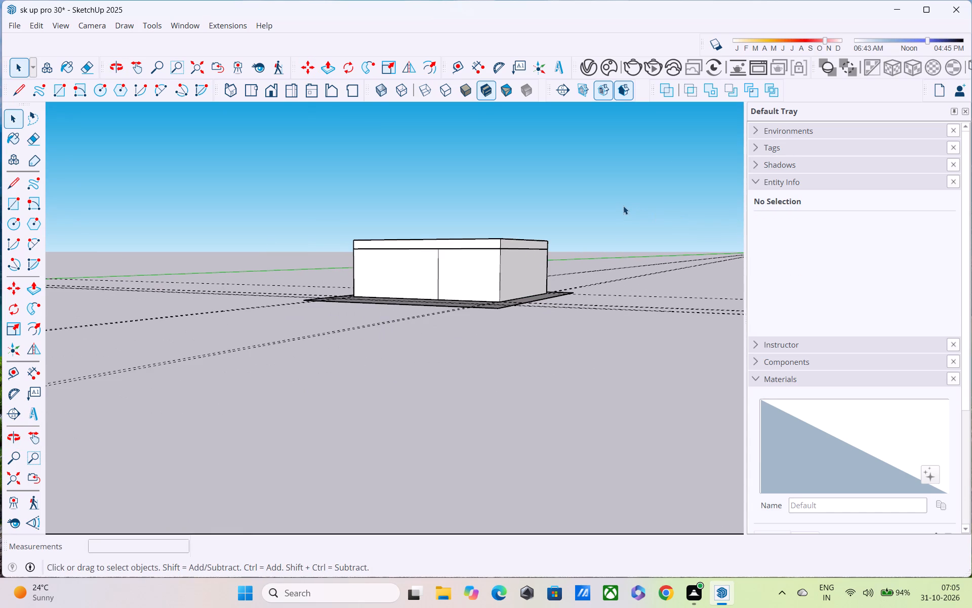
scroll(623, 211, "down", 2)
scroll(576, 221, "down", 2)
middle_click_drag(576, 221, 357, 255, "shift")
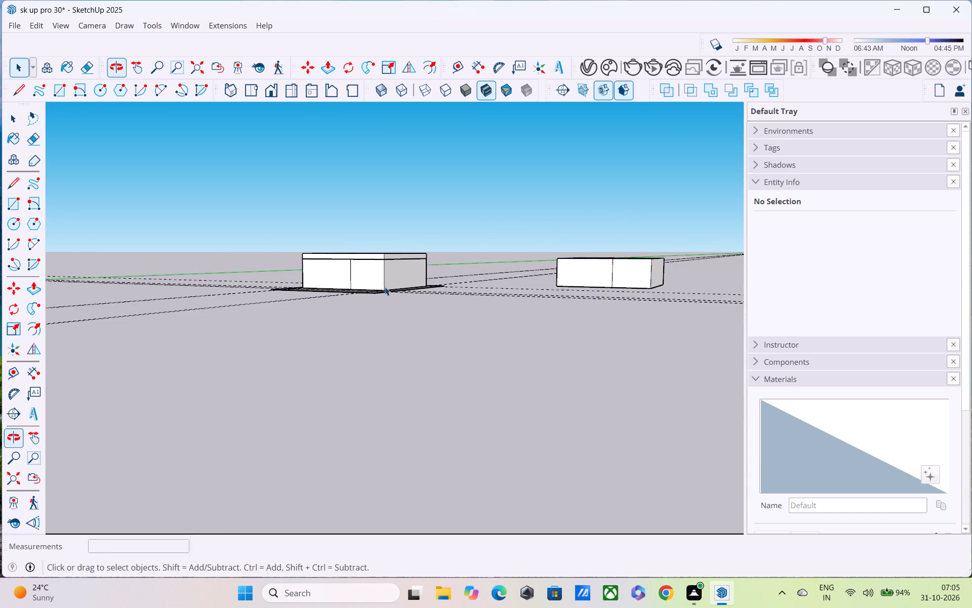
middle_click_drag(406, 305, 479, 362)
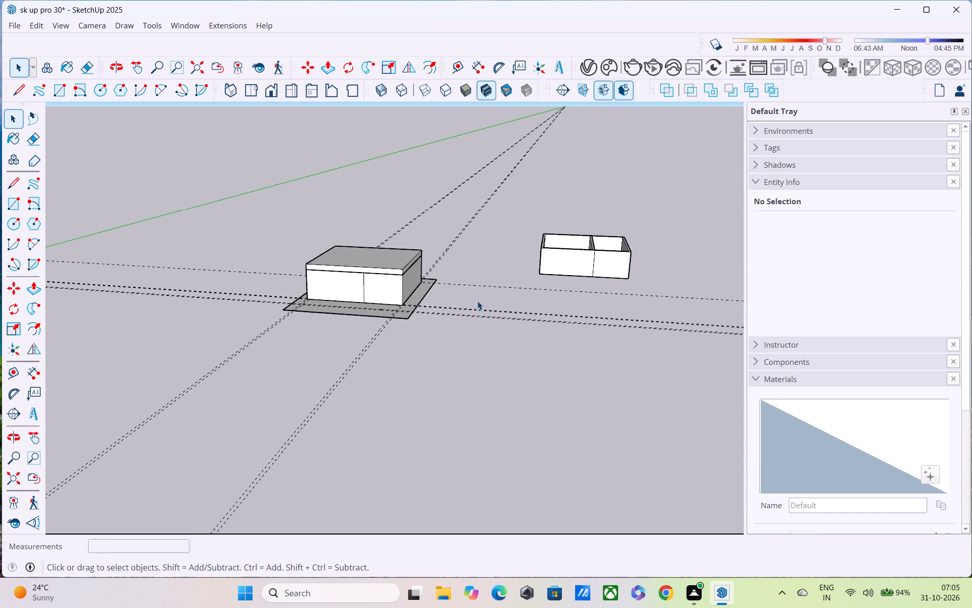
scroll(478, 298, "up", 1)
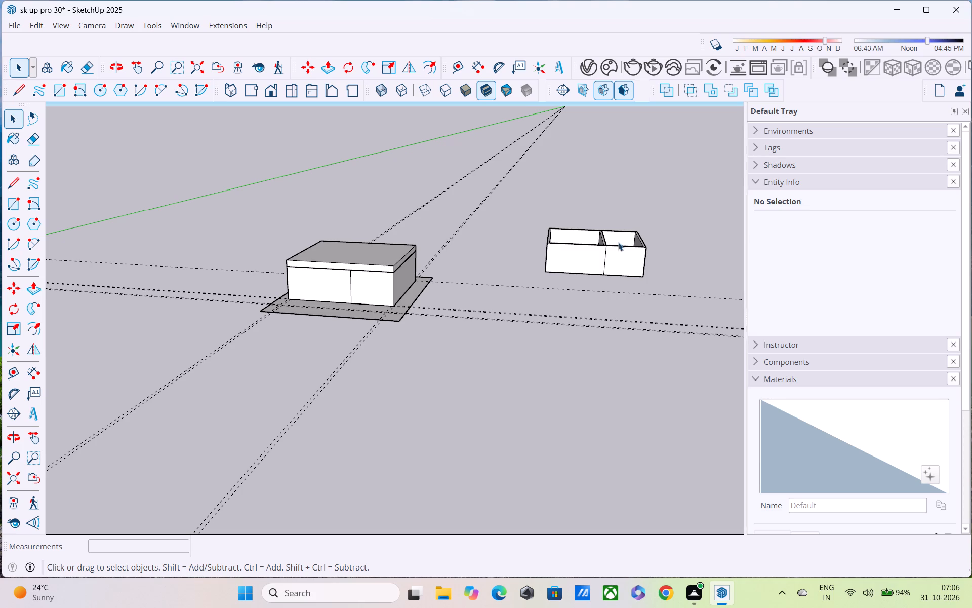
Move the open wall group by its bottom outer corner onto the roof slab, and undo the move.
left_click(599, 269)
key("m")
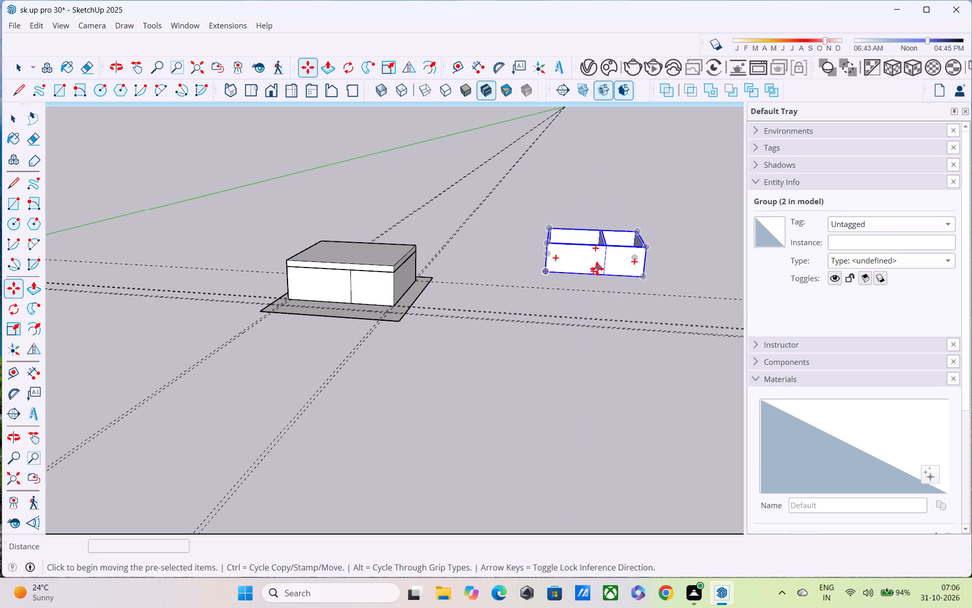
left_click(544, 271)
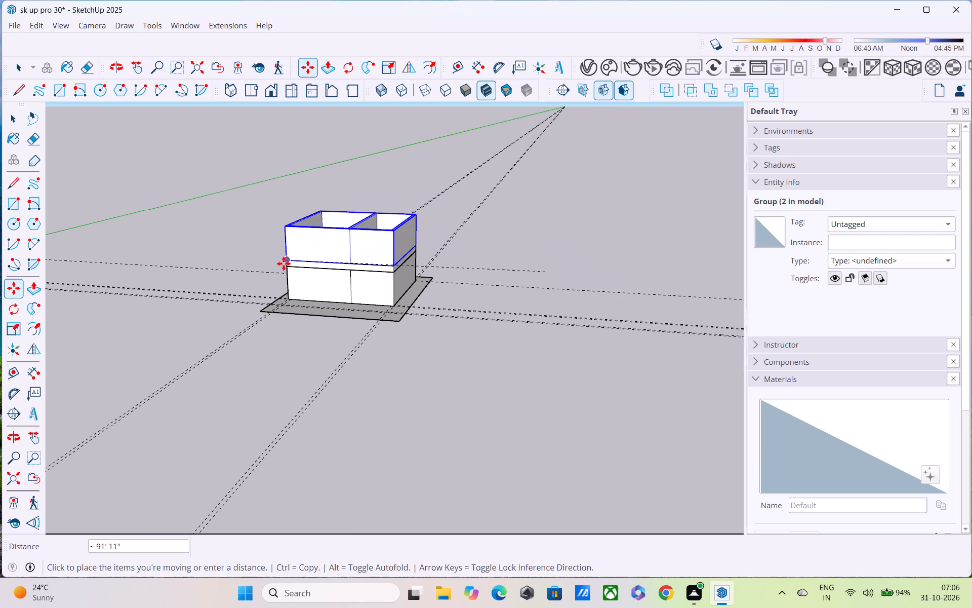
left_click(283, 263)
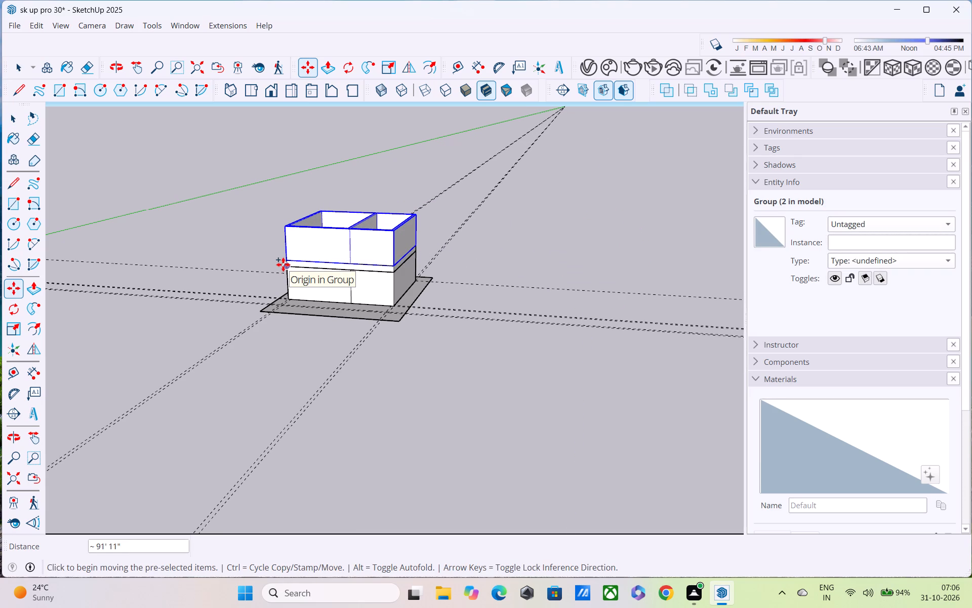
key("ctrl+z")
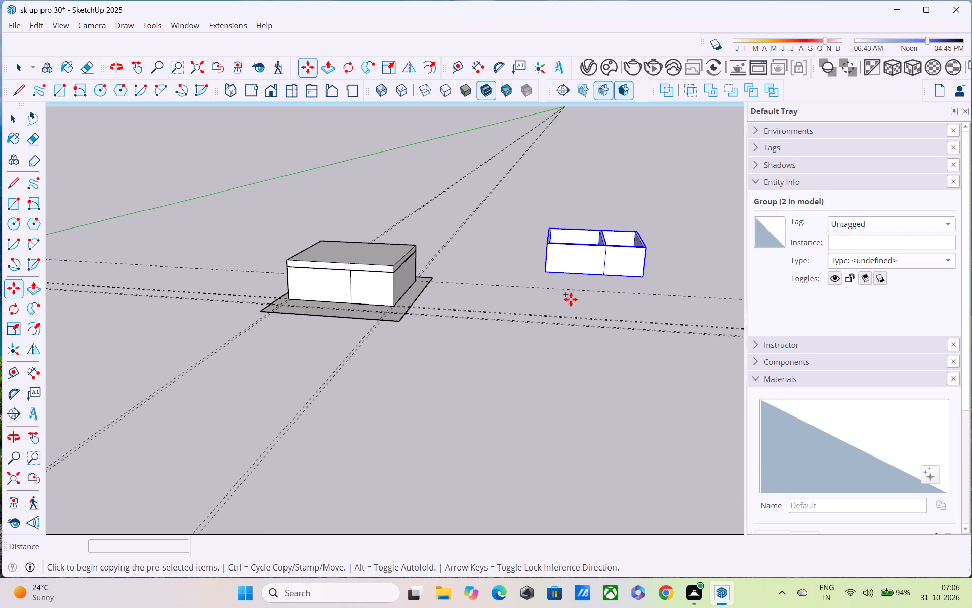
Copy the open wall group by its bottom outer corner onto the top corner of the roof slab as an upper storey.
left_click(544, 274)
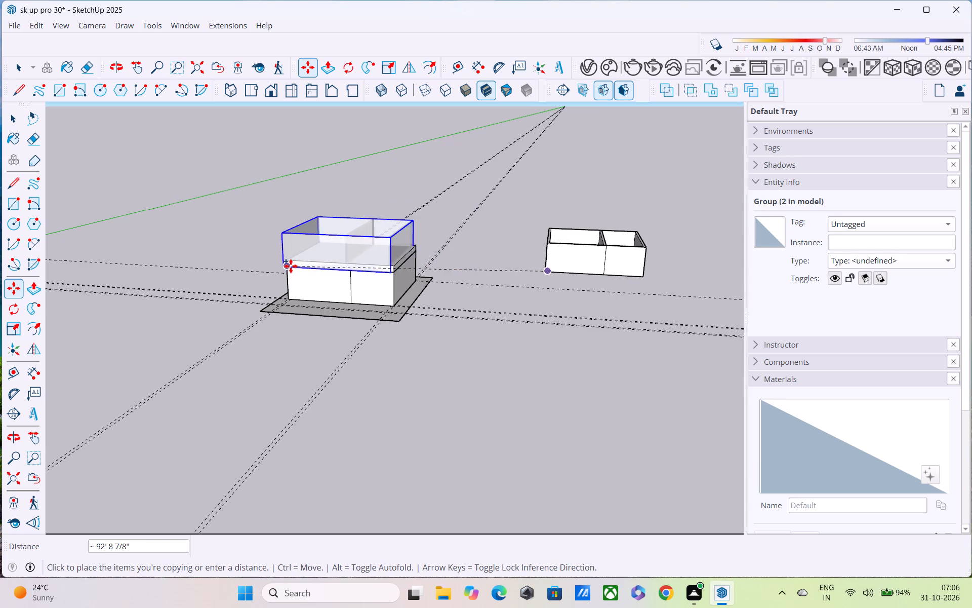
scroll(291, 266, "up", 8)
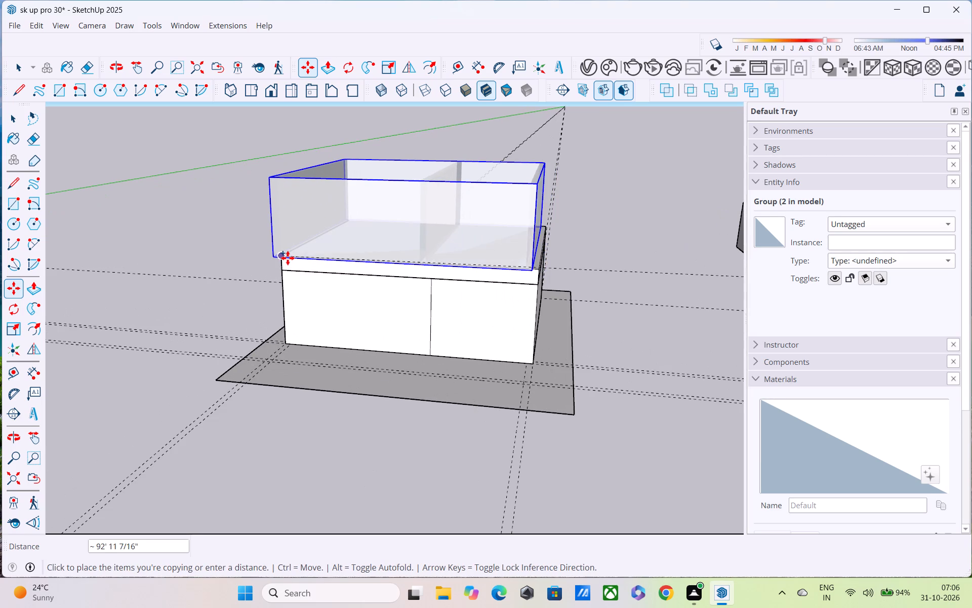
middle_click_drag(290, 259, 507, 252)
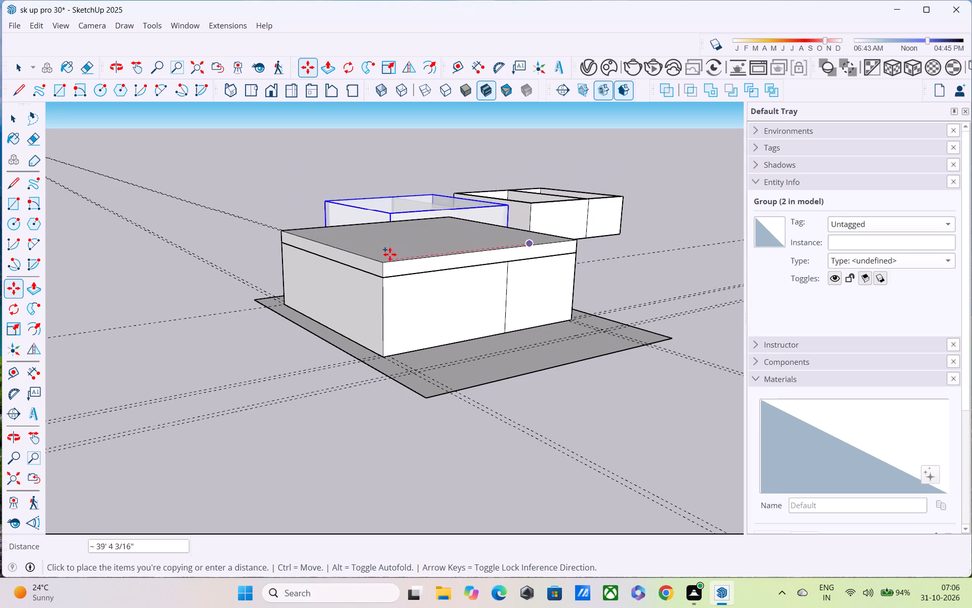
left_click(388, 261)
Move the upper wall group by its bottom outer corner about 1' 4" onto the matching top corner of the slab.
scroll(390, 262, "up", 4)
middle_click_drag(407, 253, 373, 225)
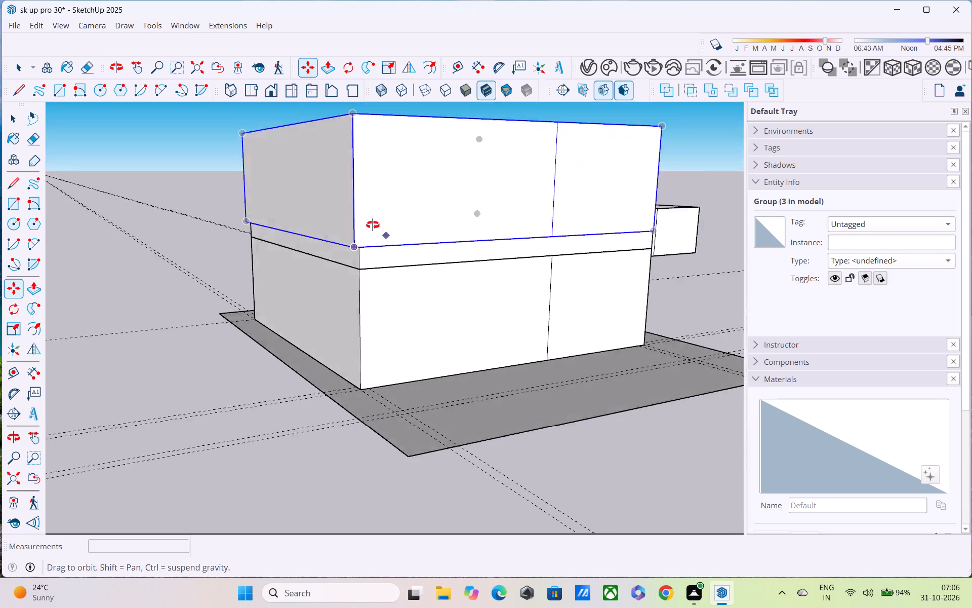
middle_click_drag(373, 225, 73, 199)
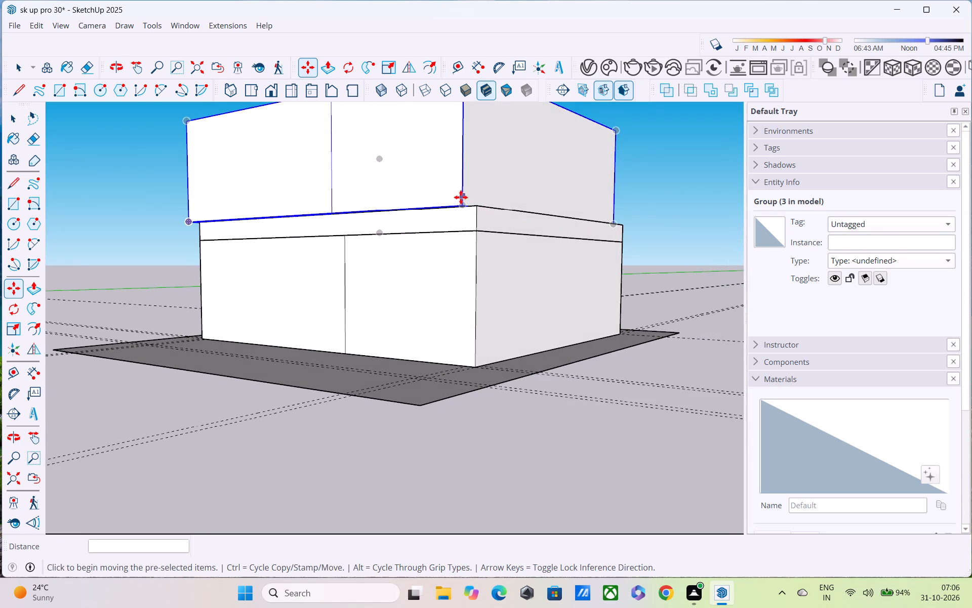
left_click(459, 206)
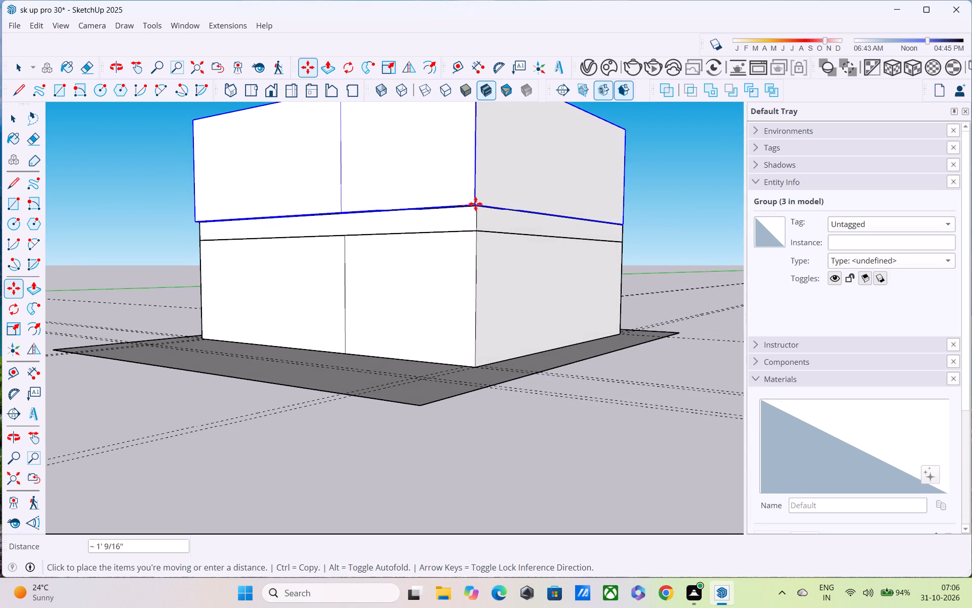
scroll(478, 209, "up", 10)
middle_click_drag(477, 212, 454, 249)
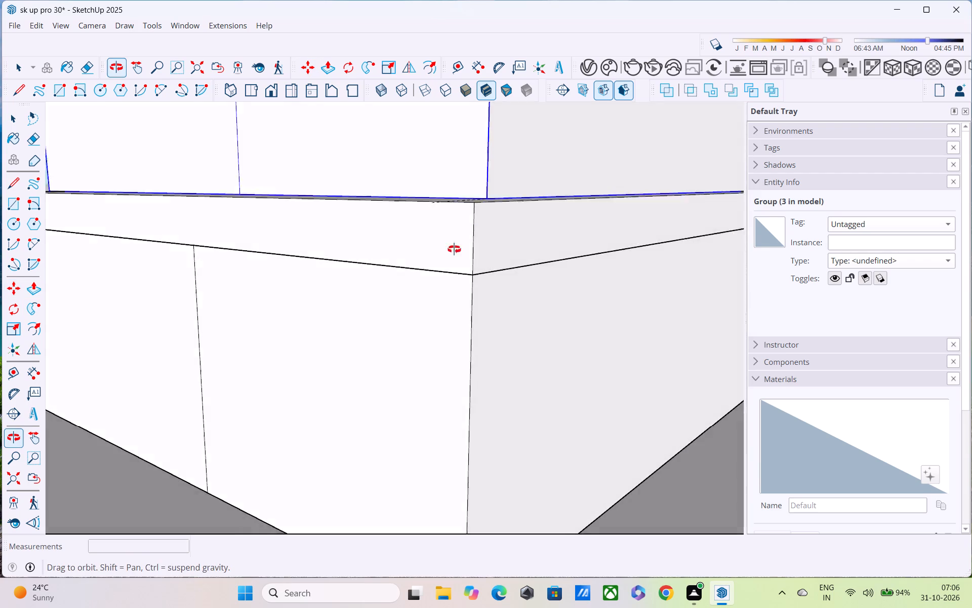
middle_click_drag(454, 249, 436, 277)
left_click(473, 214)
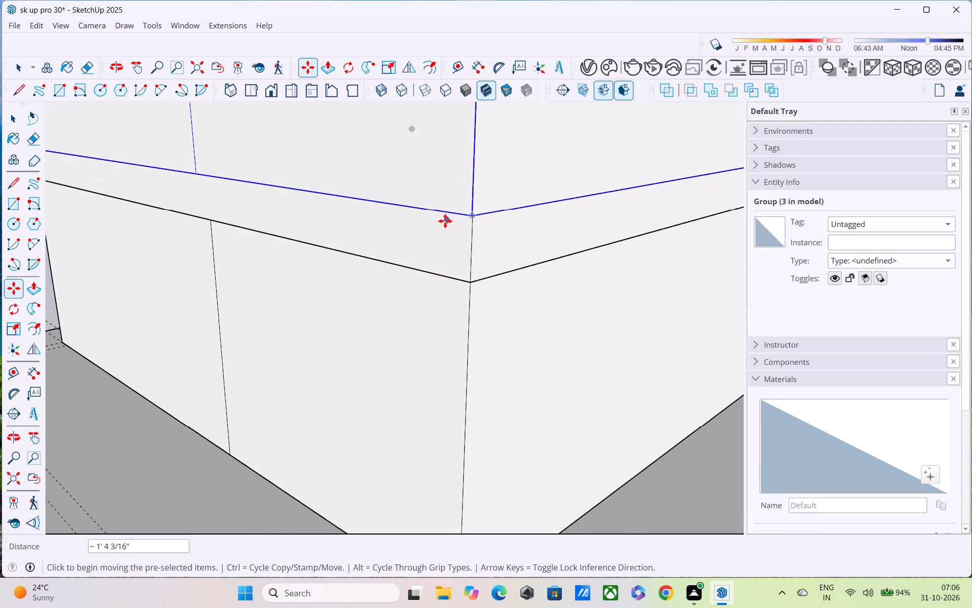
Move the upper wall group about 11 1/2" to line up with the slab's top corner at another side of the building.
scroll(442, 221, "down", 6)
middle_click_drag(207, 219, 741, 229)
scroll(616, 219, "up", 1)
left_click(485, 218)
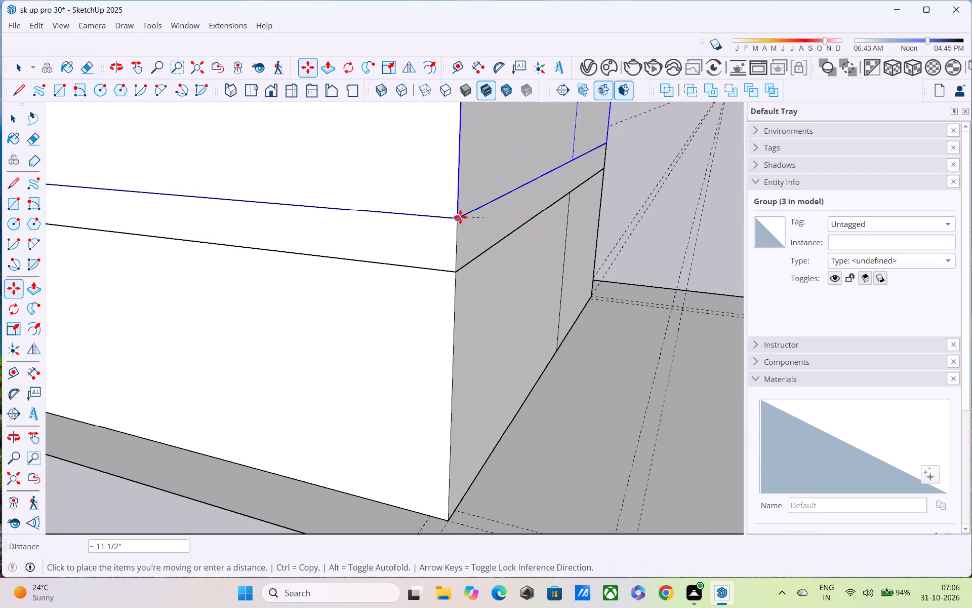
left_click(460, 217)
Examine how the upper walls line up with the slab and the lower walls.
scroll(467, 203, "down", 6)
middle_click_drag(481, 206, 229, 215)
scroll(239, 206, "down", 5)
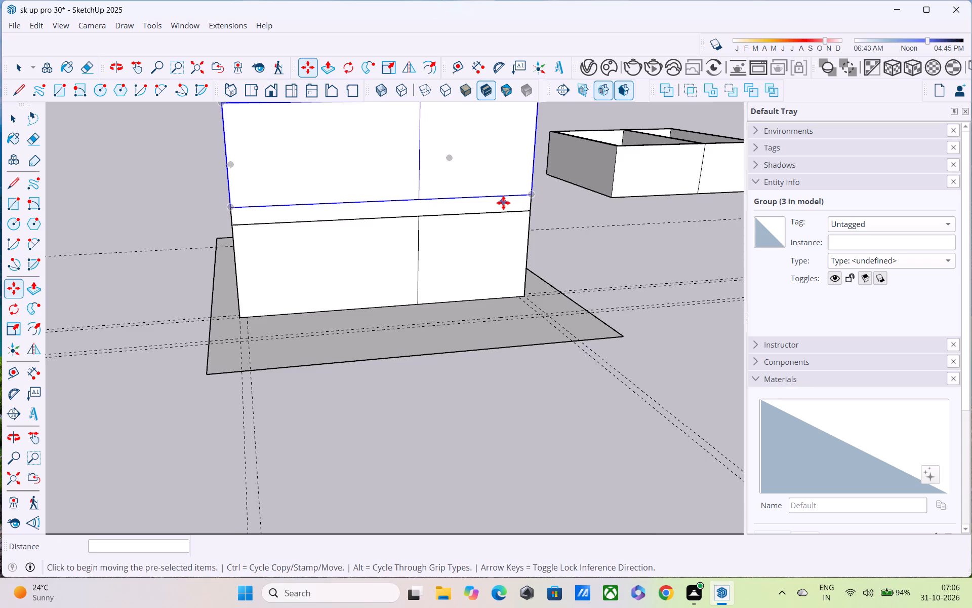
middle_click_drag(503, 203, 428, 143)
scroll(419, 146, "down", 5)
middle_click_drag(425, 182, 420, 285, "shift")
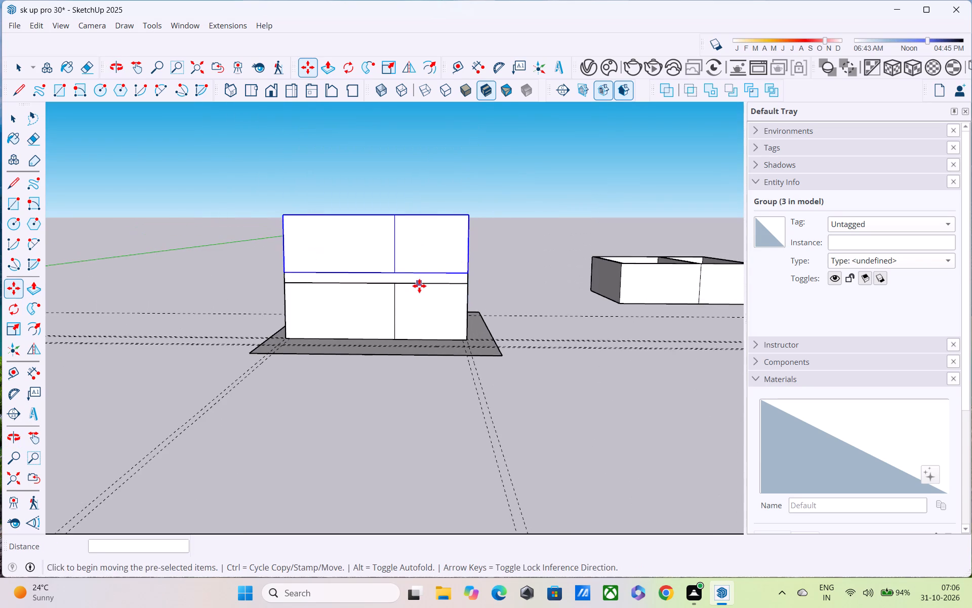
scroll(419, 286, "up", 4)
scroll(420, 282, "down", 4)
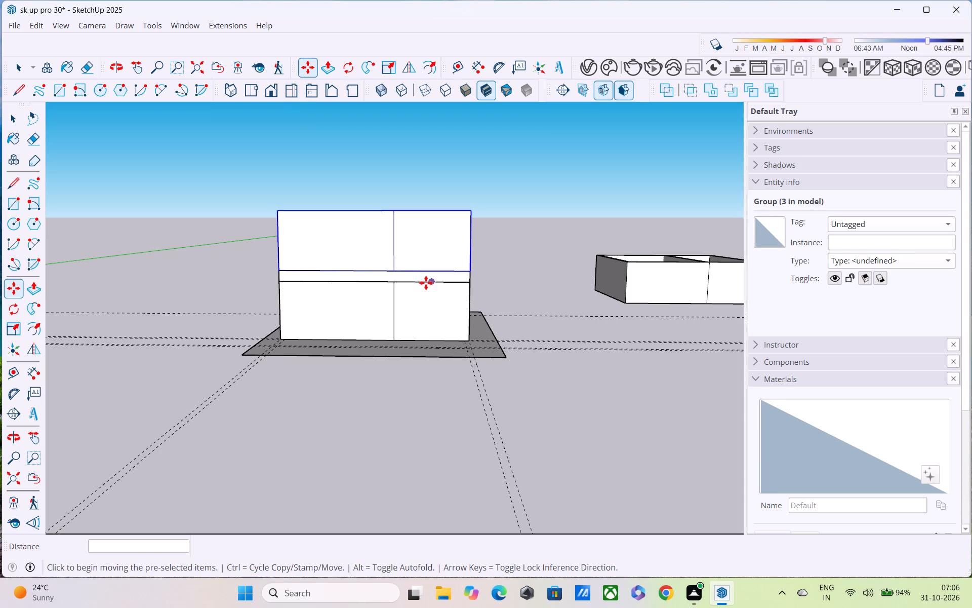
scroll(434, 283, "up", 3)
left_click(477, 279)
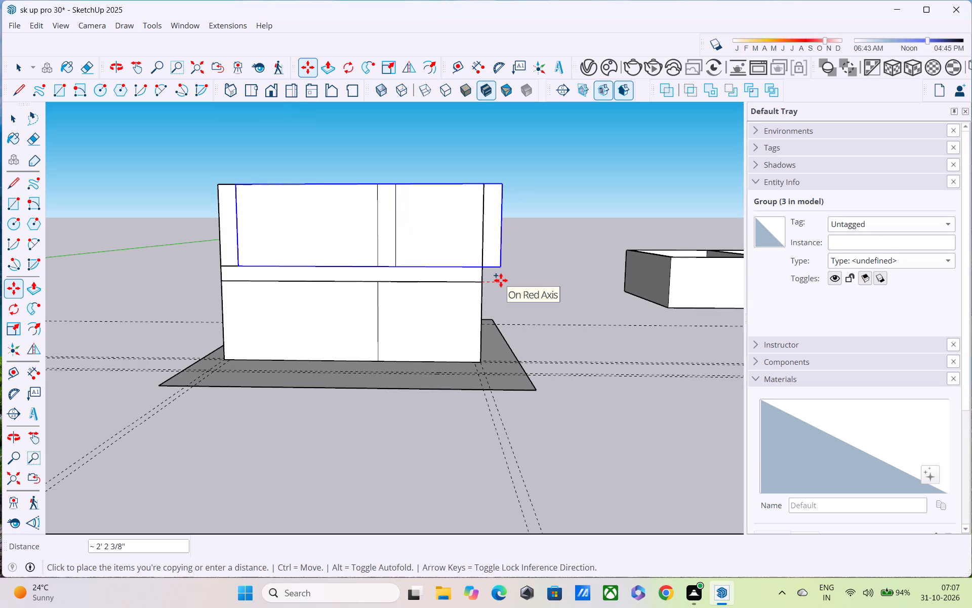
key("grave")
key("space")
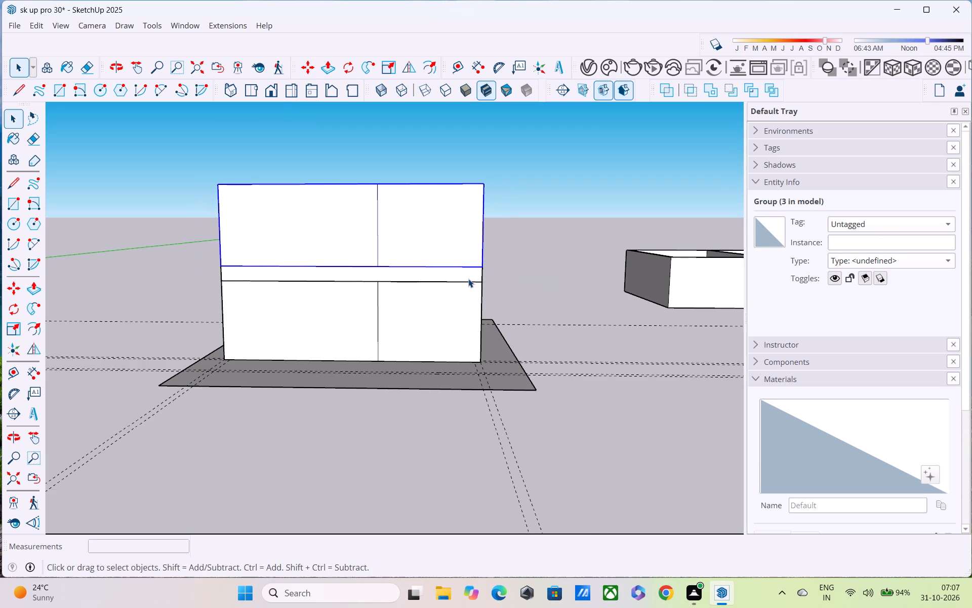
Copy the slab group by its bottom outer corner onto the matching top corner of the upper walls as a roof.
left_click(468, 279)
key("m")
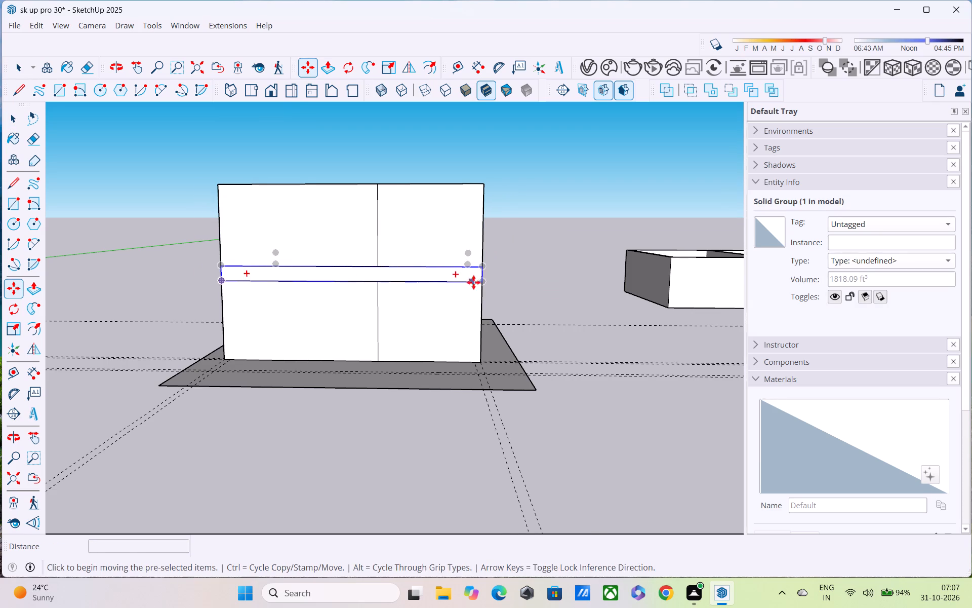
left_click(481, 282)
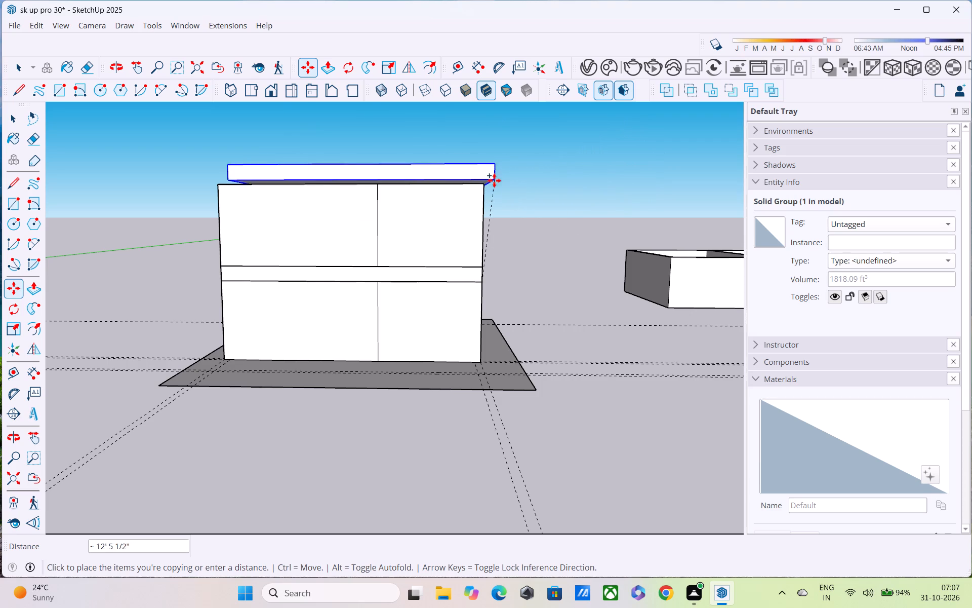
left_click(485, 185)
Examine the stacked two-storey building and the separate open wall group from several sides.
middle_click_drag(476, 275, 476, 350)
scroll(476, 333, "down", 8)
middle_click_drag(469, 336, 480, 284)
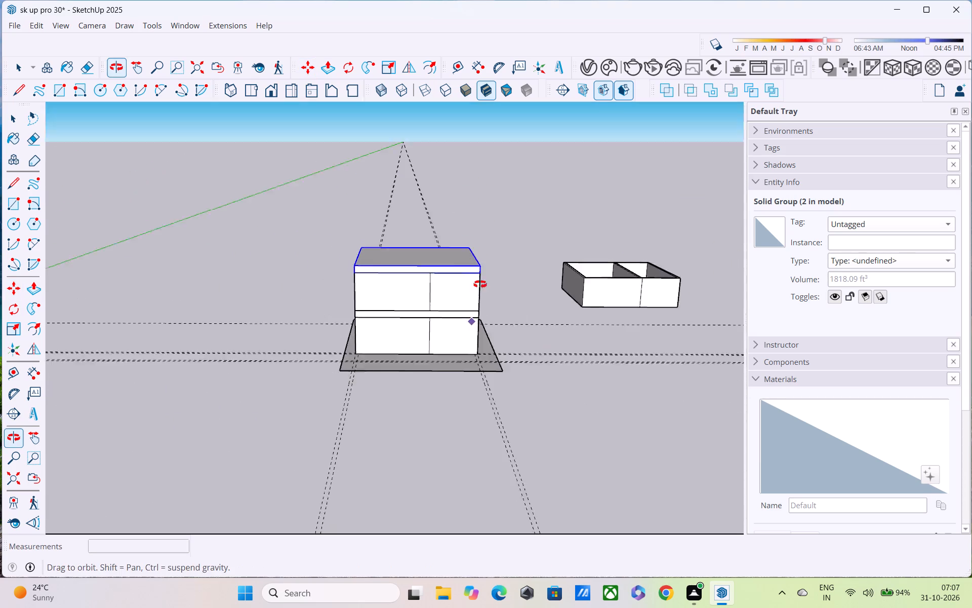
middle_click_drag(480, 284, 493, 235)
scroll(490, 242, "down", 3)
middle_click_drag(447, 263, 145, 342)
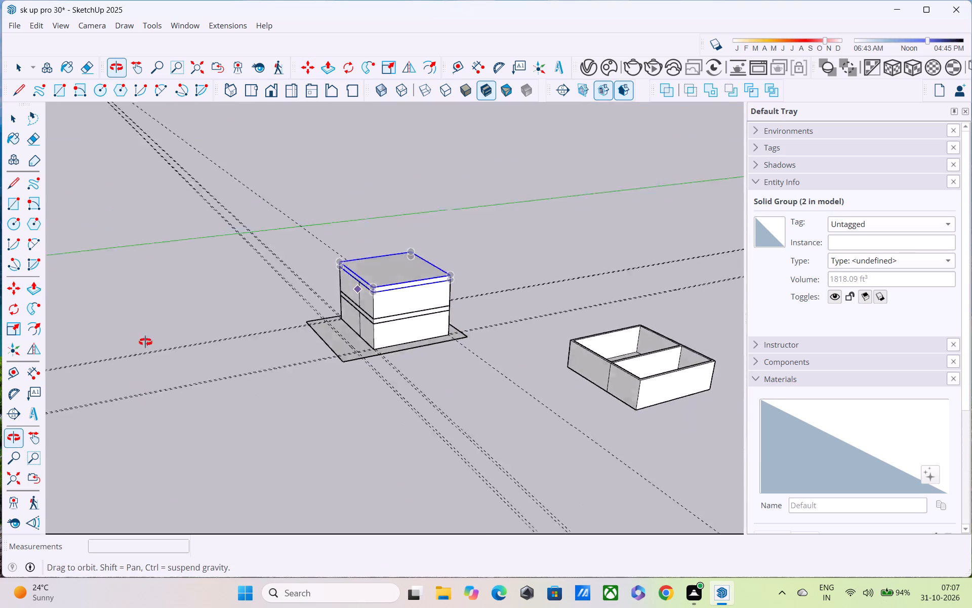
middle_click_drag(145, 342, 232, 342)
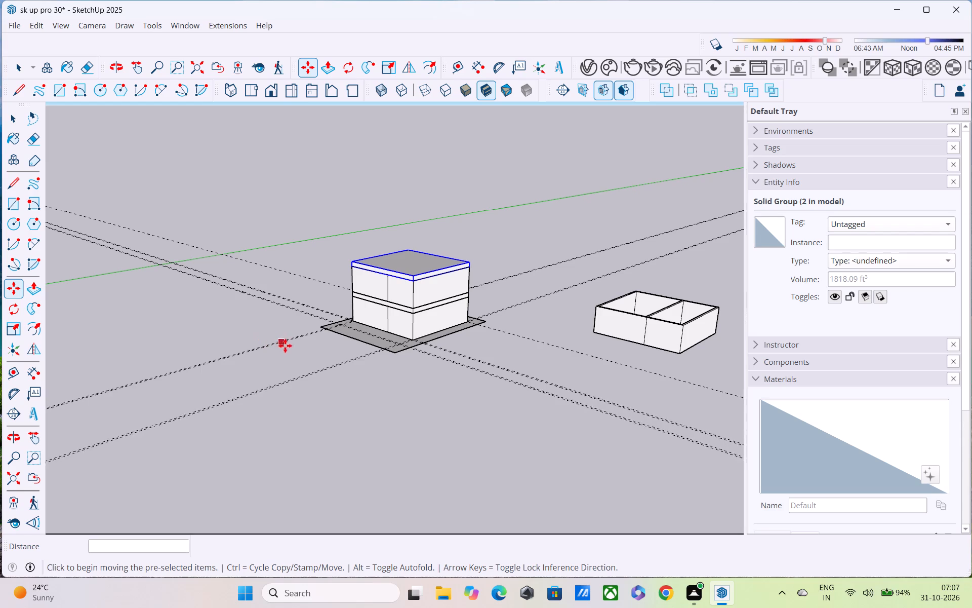
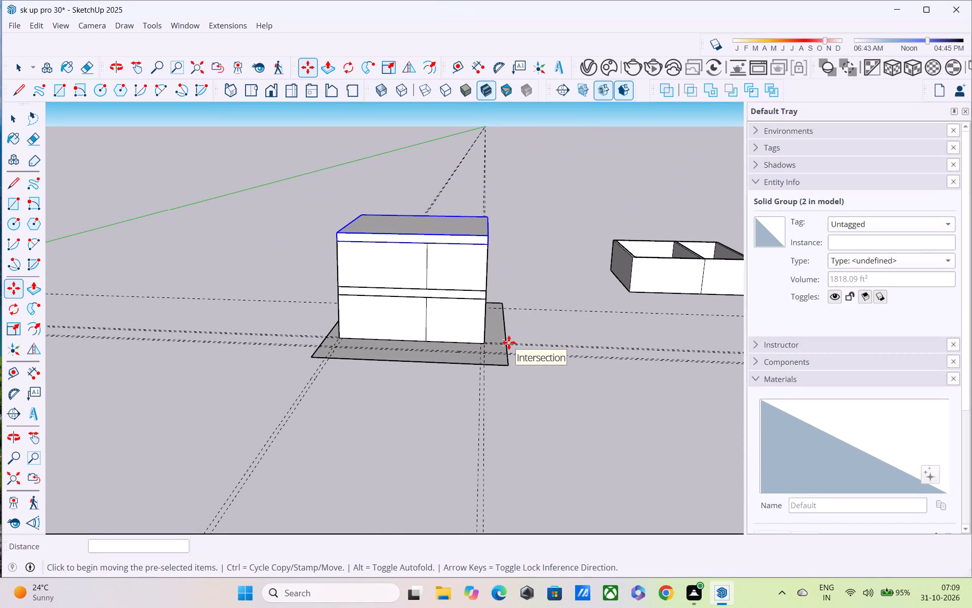
Deselect the roof slab and examine the stacked building's front side and its two slab edges.
scroll(446, 303, "up", 1)
middle_click_drag(446, 303, 461, 237)
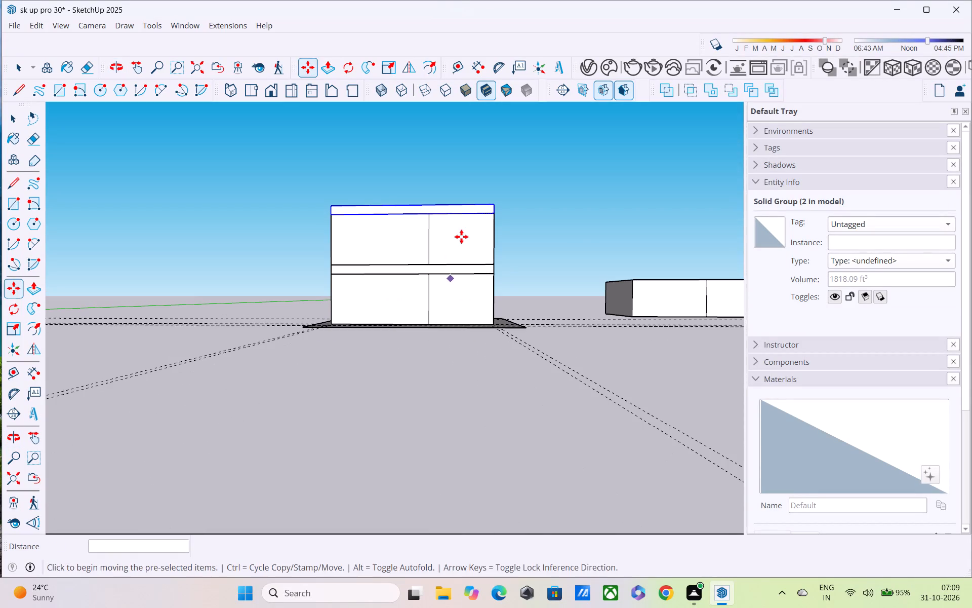
key("space")
left_click(594, 239)
scroll(516, 270, "up", 2)
middle_click_drag(514, 270, 572, 335)
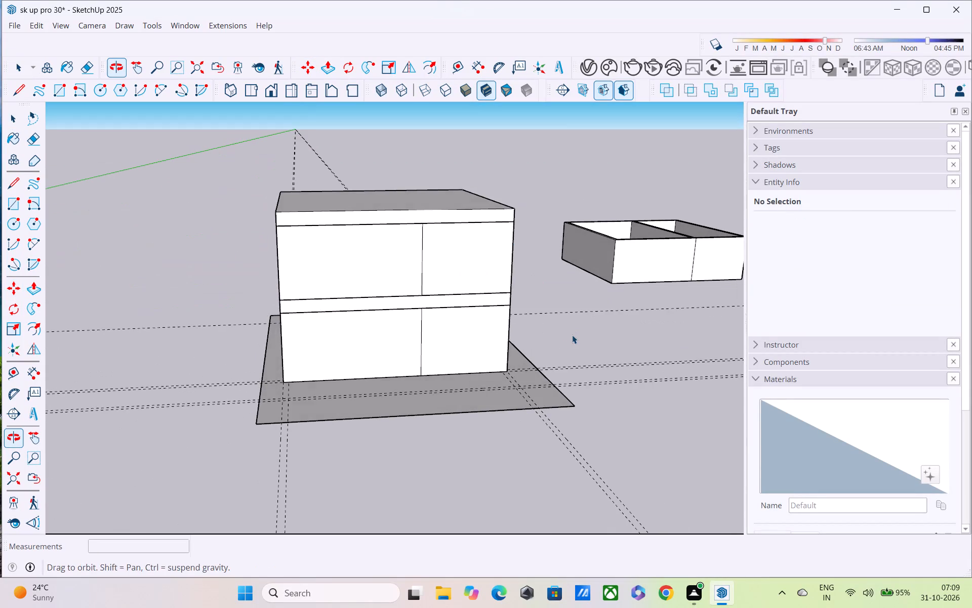
scroll(572, 335, "down", 2)
middle_click_drag(495, 276, 491, 257)
scroll(495, 274, "up", 1)
scroll(469, 330, "up", 2)
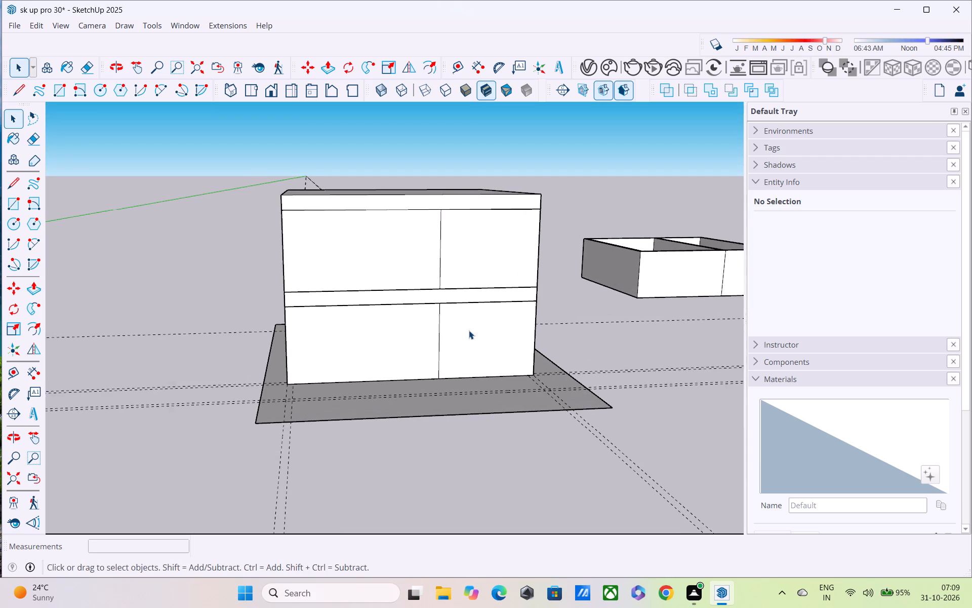
Open the intermediate slab group and pull its front face outward 6' to form an overhang.
scroll(469, 330, "up", 1)
middle_click_drag(469, 330, 461, 248)
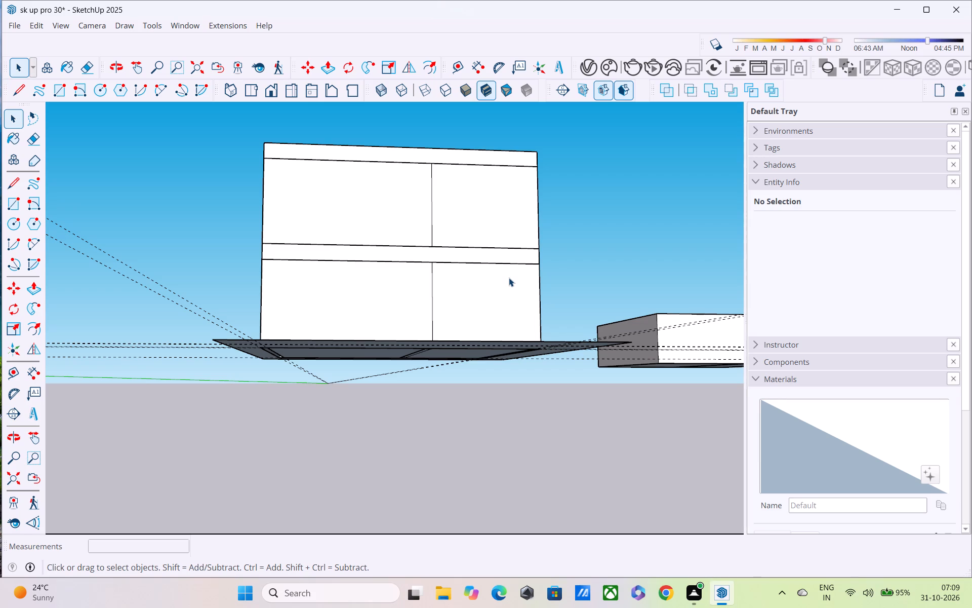
double_click(505, 252)
key("p")
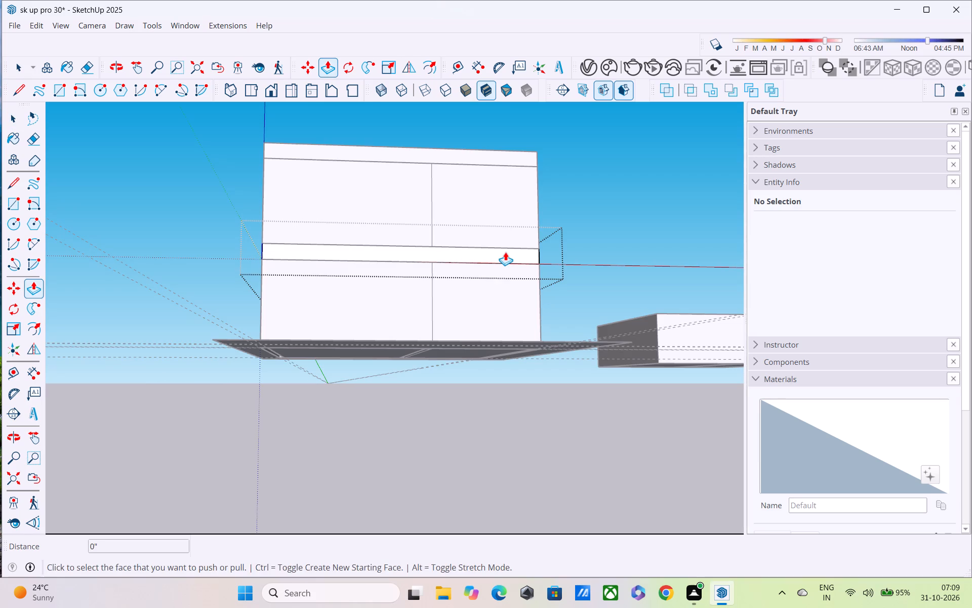
left_click(505, 252)
middle_click_drag(528, 256, 543, 358)
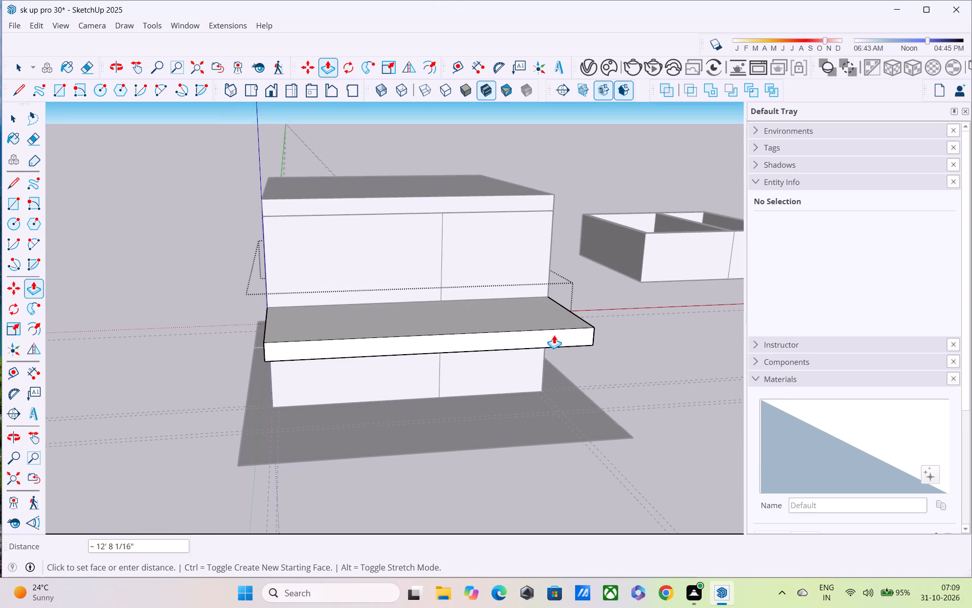
type("6'")
key("Return")
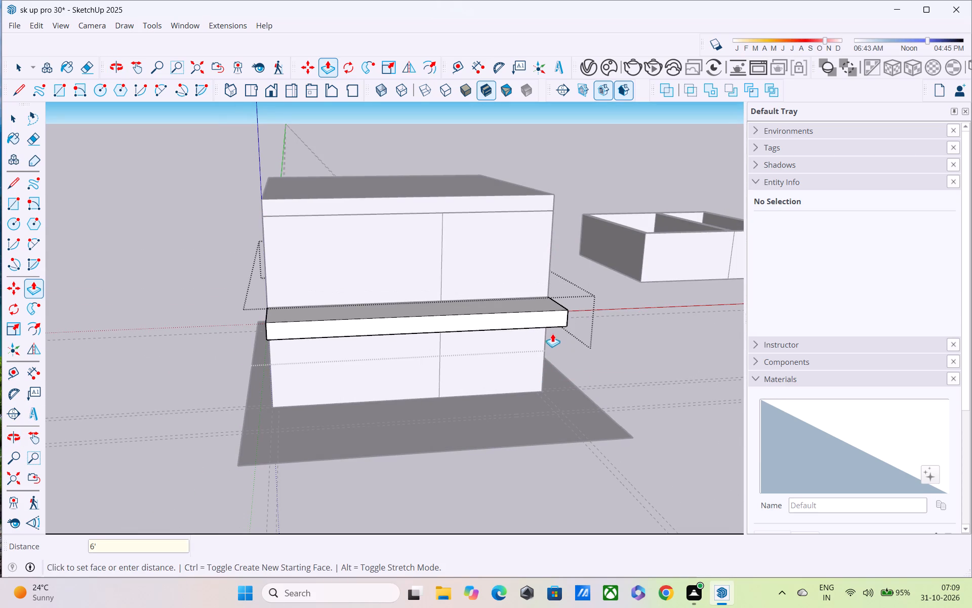
Pull the intermediate slab's front face out another 1' and close the slab group.
middle_click_drag(532, 326, 695, 372)
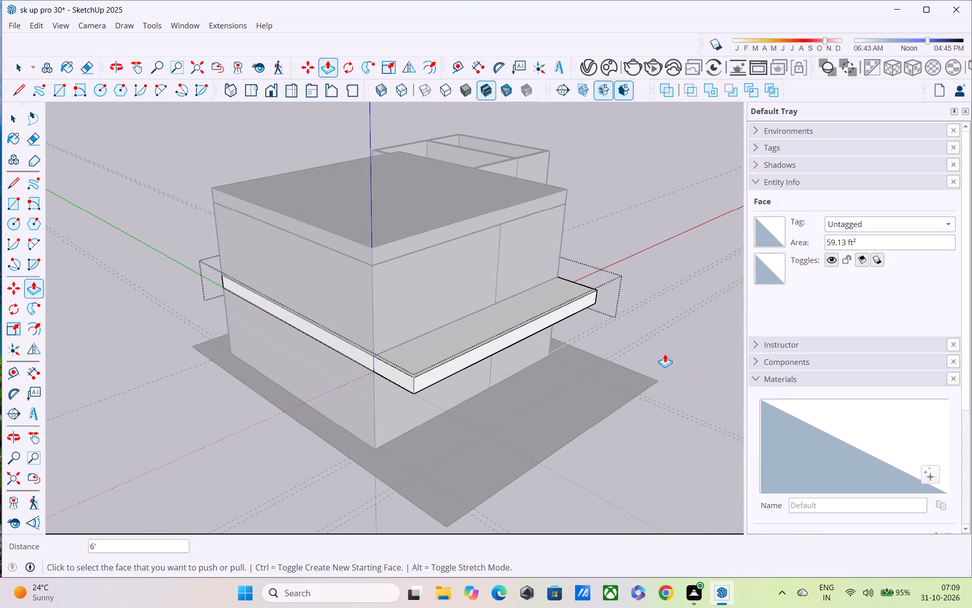
scroll(375, 307, "up", 1)
middle_click_drag(407, 450, 232, 298)
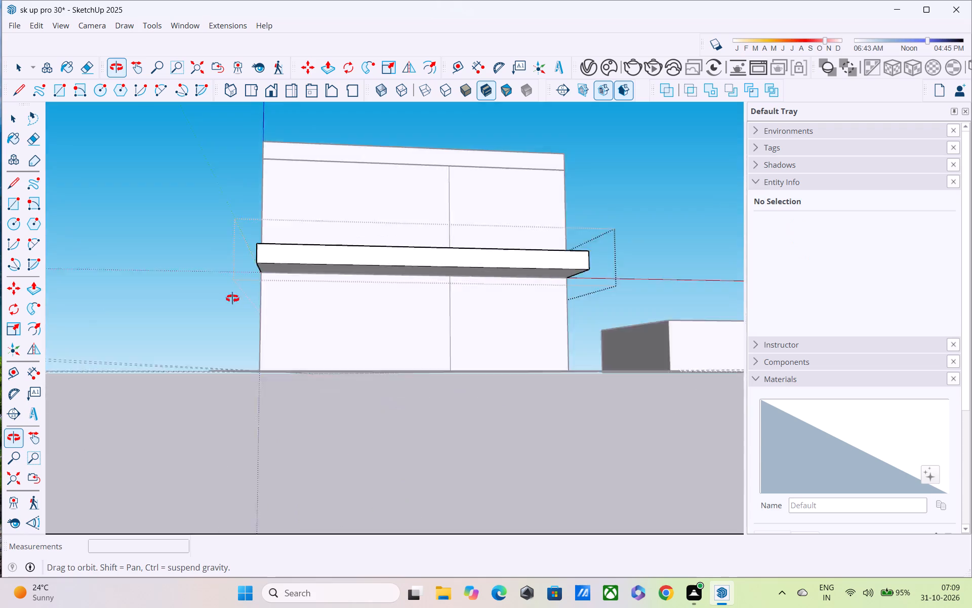
middle_click_drag(232, 298, 217, 232)
scroll(283, 273, "up", 3)
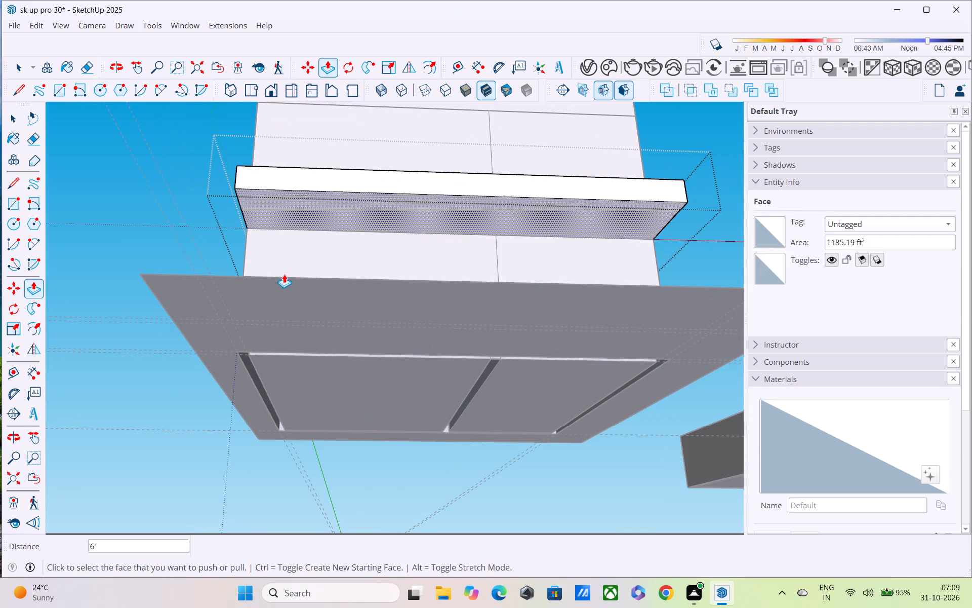
scroll(284, 274, "up", 1)
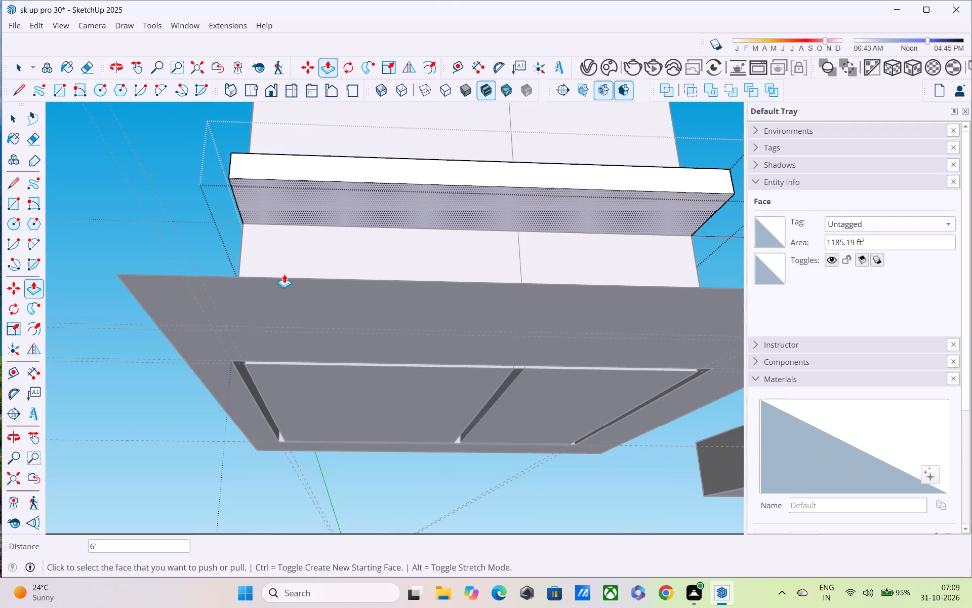
middle_click_drag(283, 273, 45, 438)
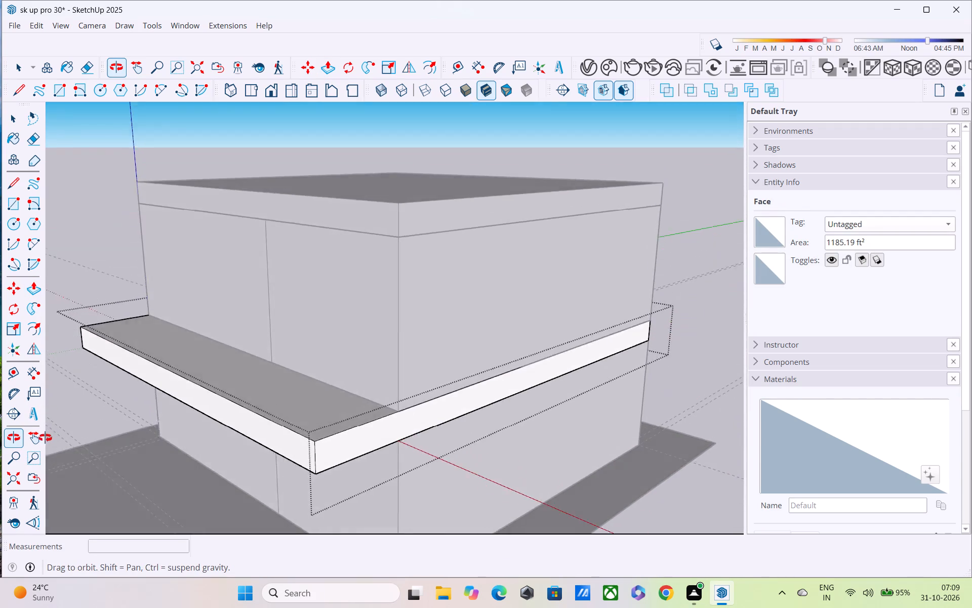
middle_click_drag(45, 438, 121, 397)
left_click(212, 335)
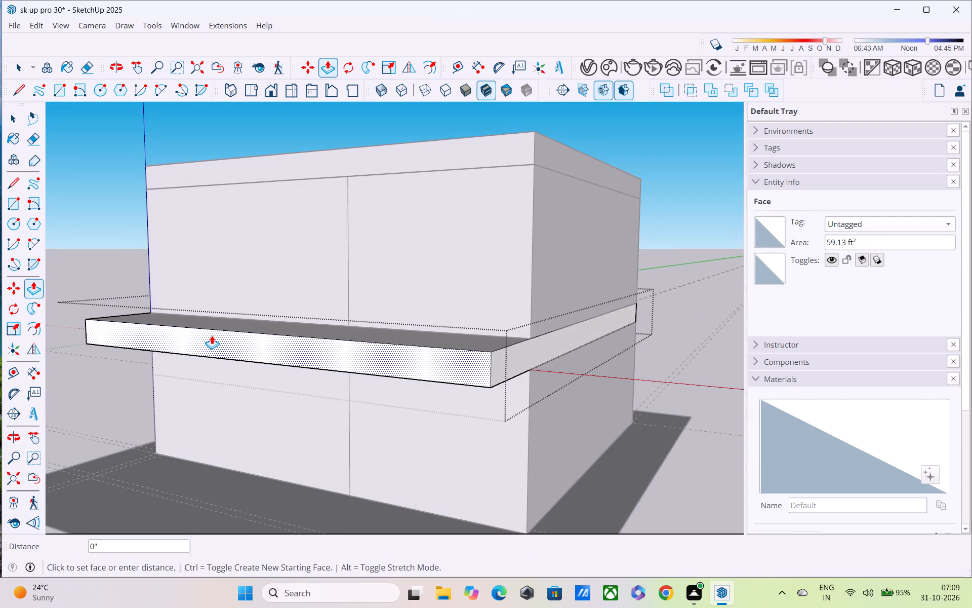
type("1'")
key("Return")
scroll(171, 368, "down", 4)
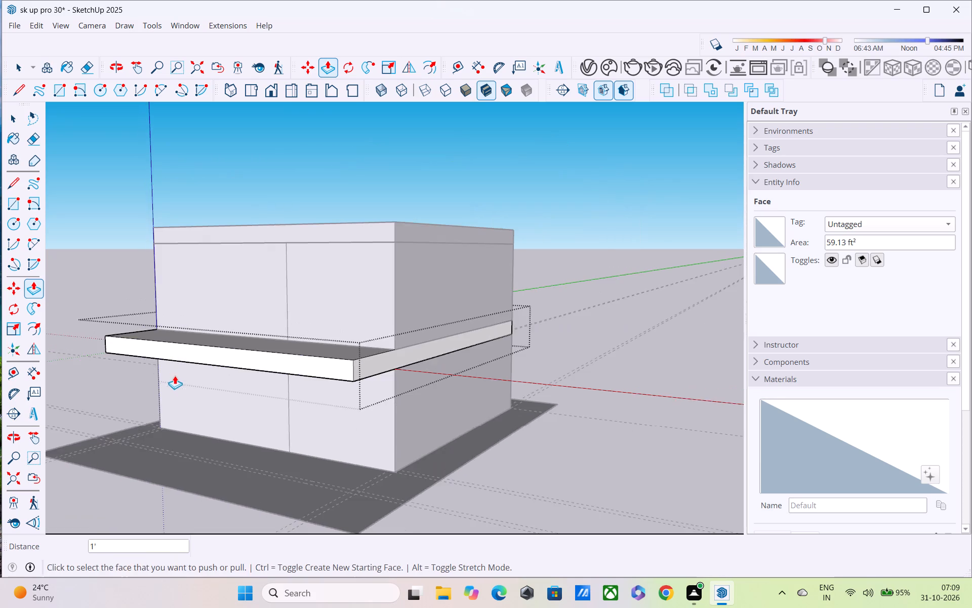
middle_click_drag(177, 383, 207, 374)
scroll(214, 354, "up", 1)
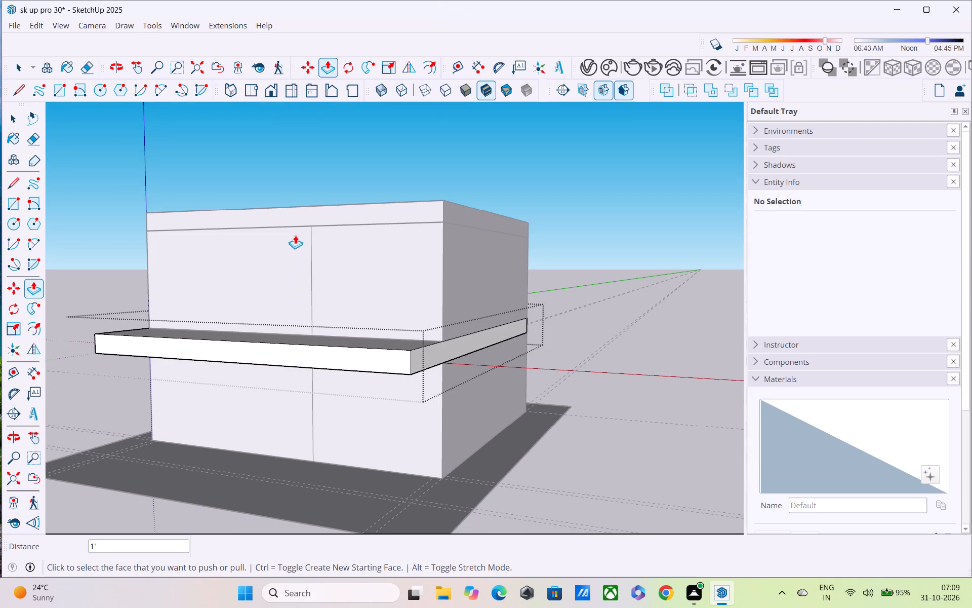
key("space")
left_click(493, 140)
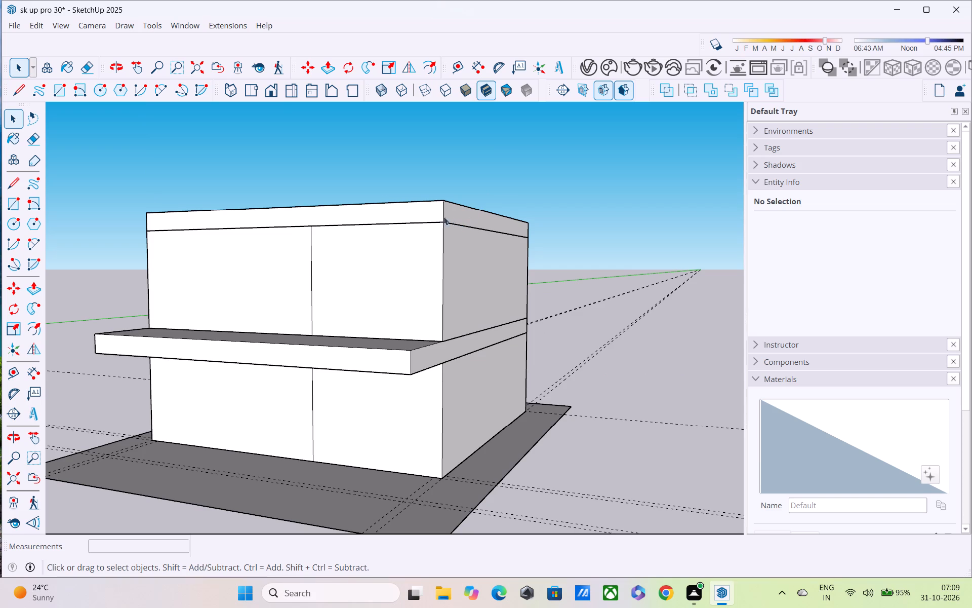
Open the roof slab group and pull its front face outward to align with the intermediate slab's front face.
double_click(423, 202)
key("p")
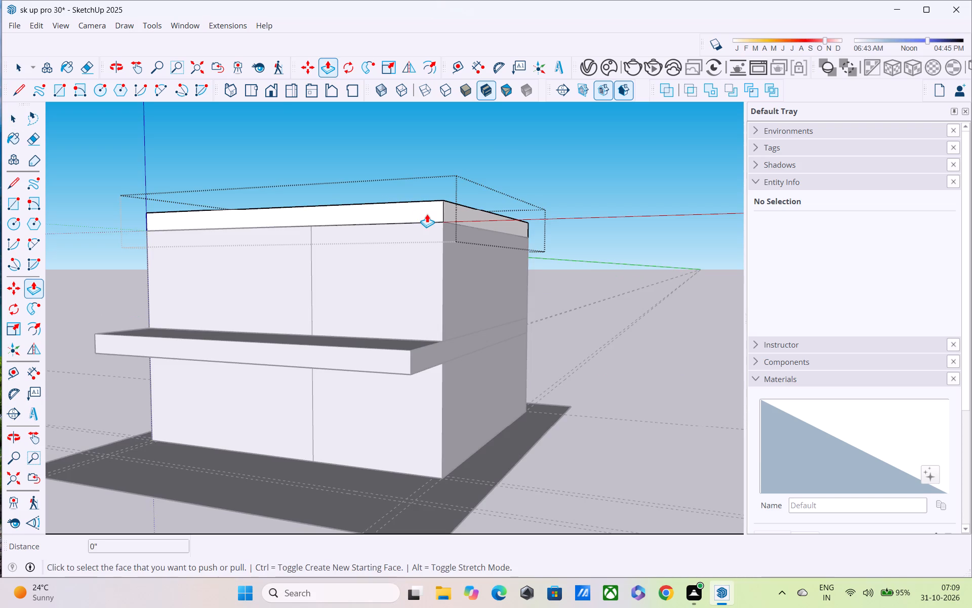
double_click(427, 208)
left_click(427, 208)
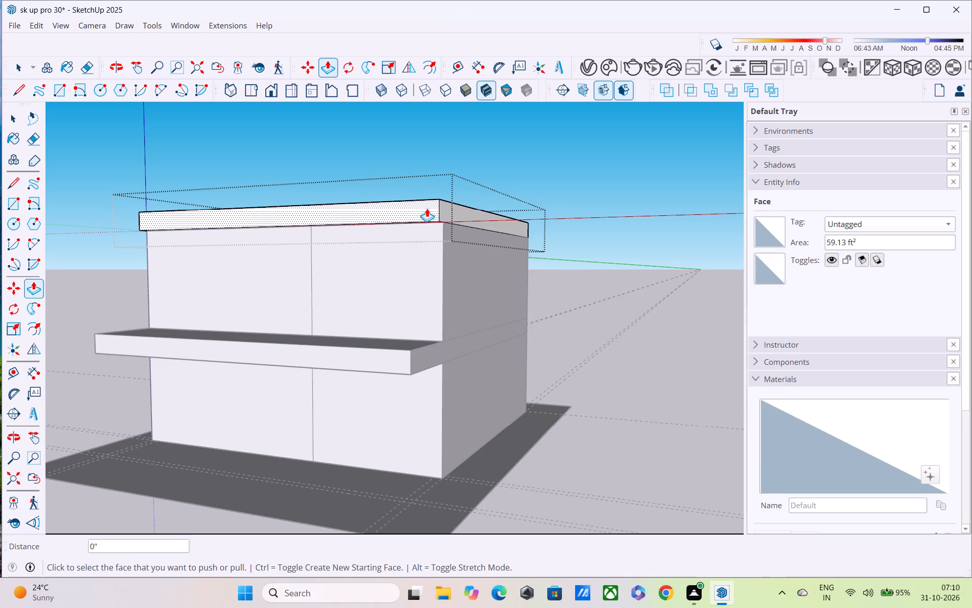
left_click(395, 355)
Examine both overhanging slabs from several sides and close the roof slab group.
middle_click_drag(394, 348, 392, 351)
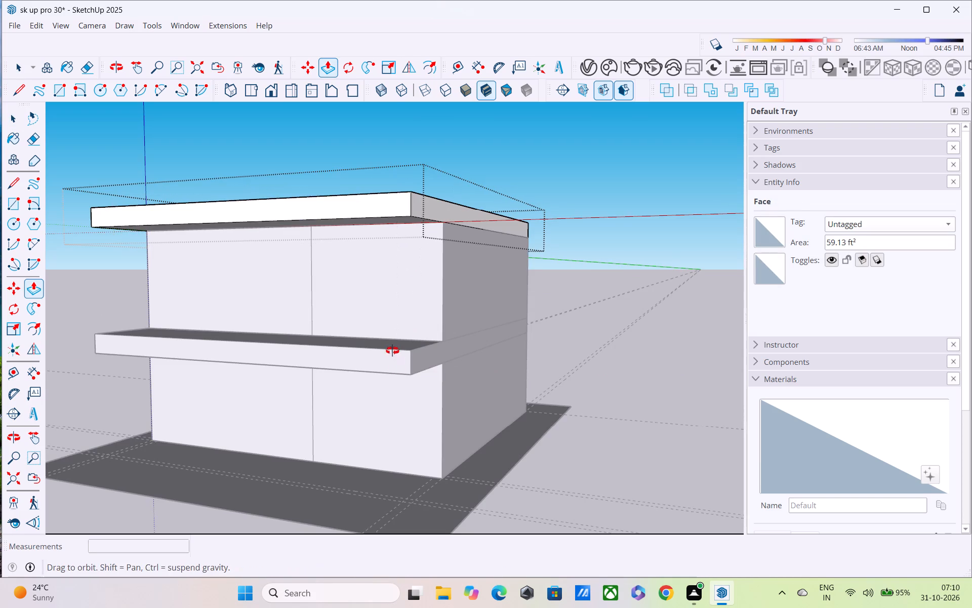
middle_click_drag(392, 351, 172, 517)
scroll(171, 496, "down", 4)
middle_click_drag(183, 382, 364, 224)
scroll(492, 217, "down", 4)
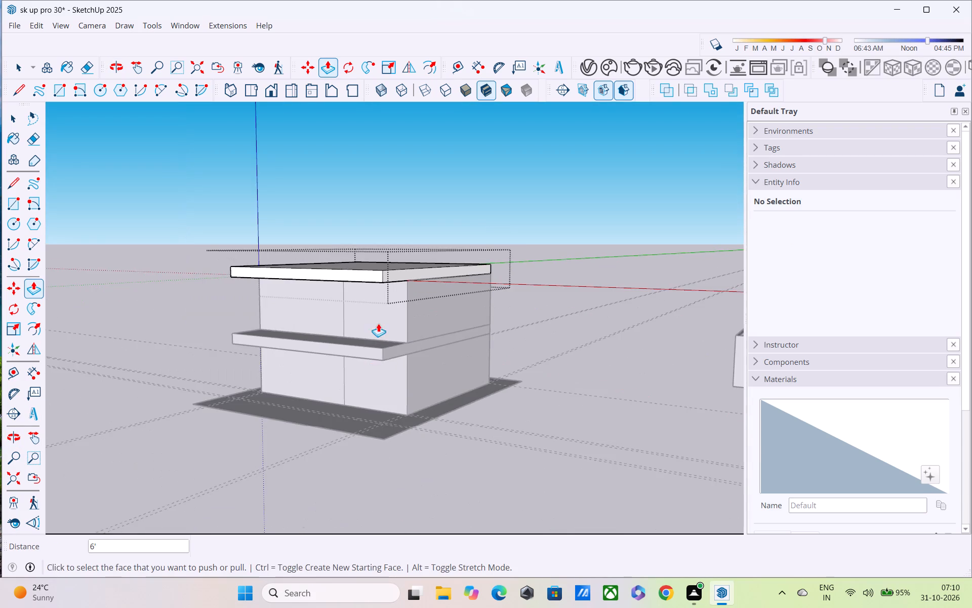
middle_click_drag(385, 307, 413, 273)
scroll(414, 273, "down", 5)
middle_click_drag(411, 299, 446, 382)
scroll(431, 308, "up", 2)
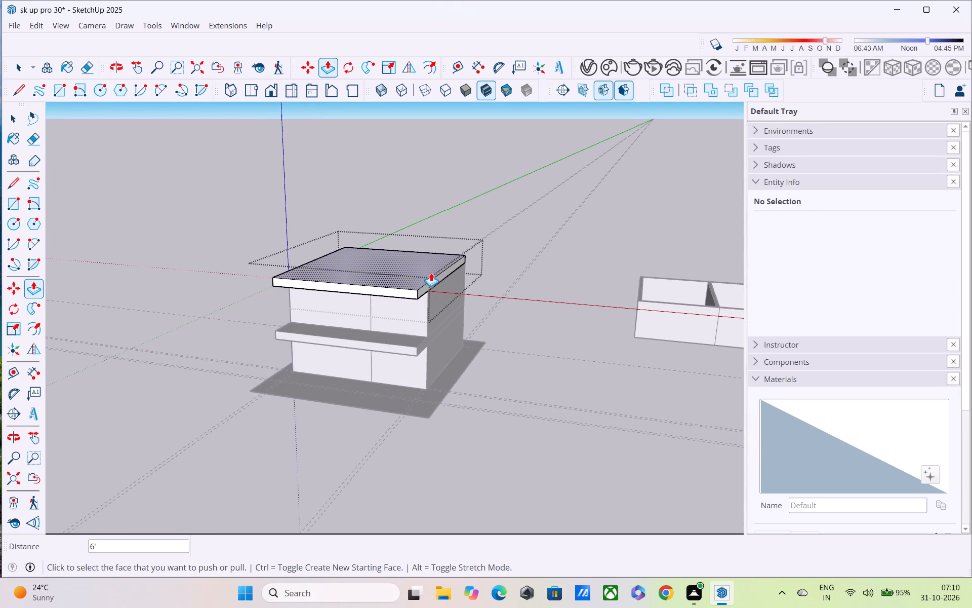
middle_click_drag(412, 231, 414, 213)
left_click(307, 200)
middle_click_drag(289, 297, 336, 285)
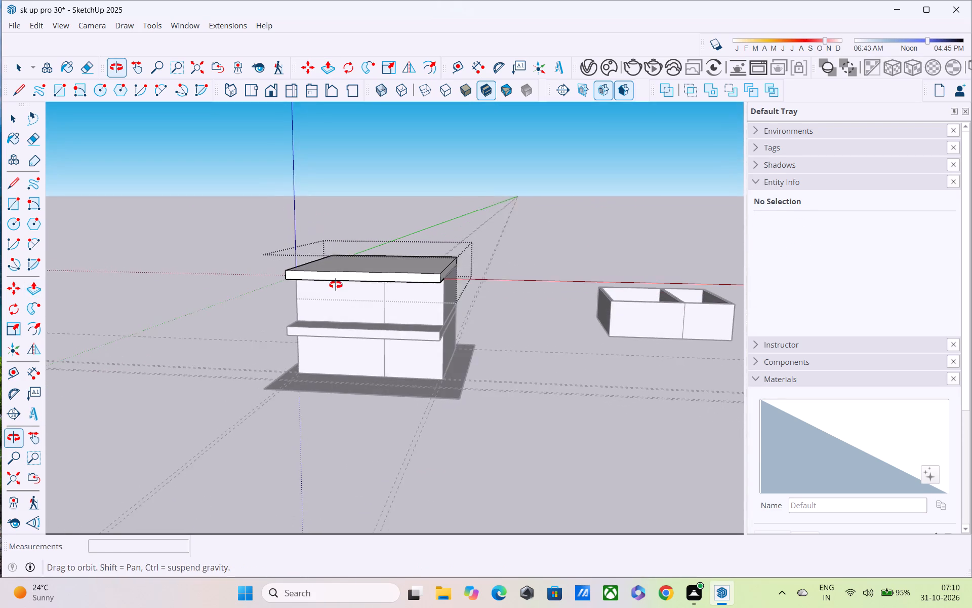
middle_click_drag(336, 285, 342, 280)
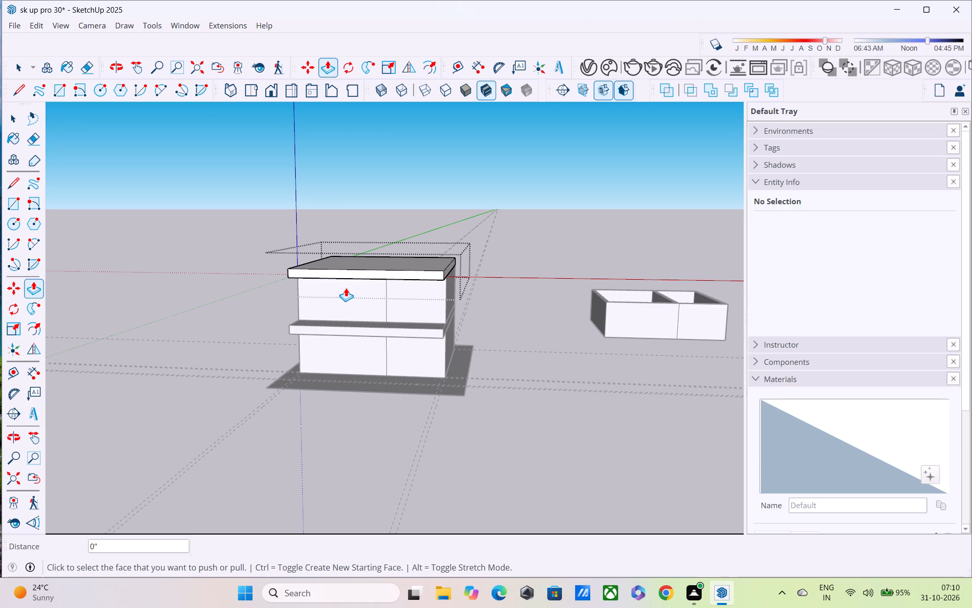
key("space")
left_click(554, 218)
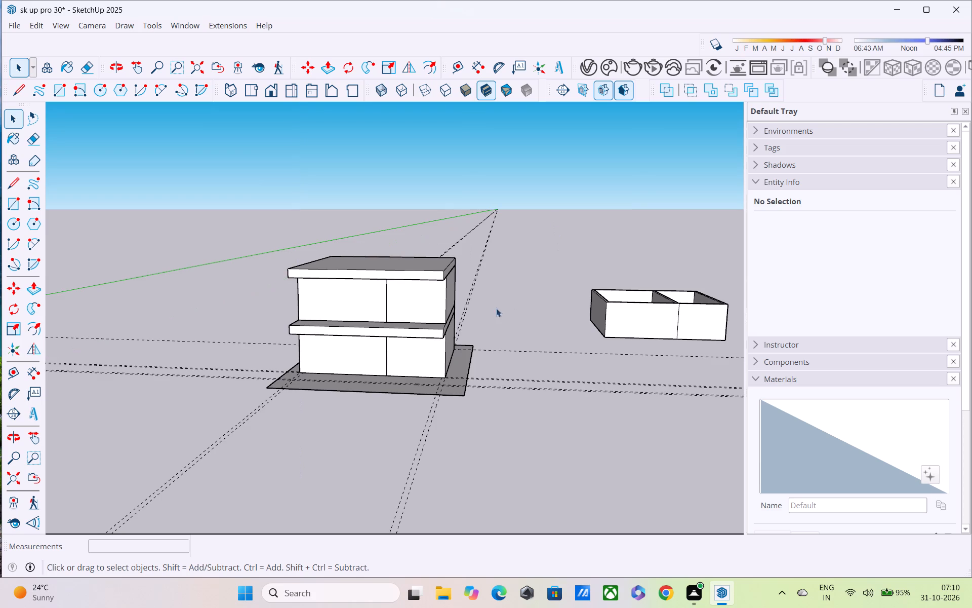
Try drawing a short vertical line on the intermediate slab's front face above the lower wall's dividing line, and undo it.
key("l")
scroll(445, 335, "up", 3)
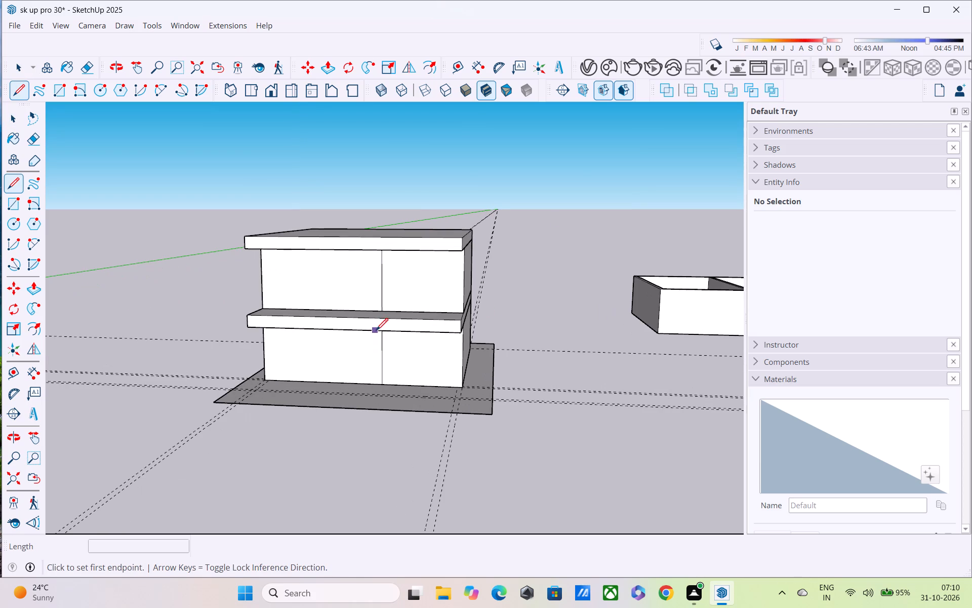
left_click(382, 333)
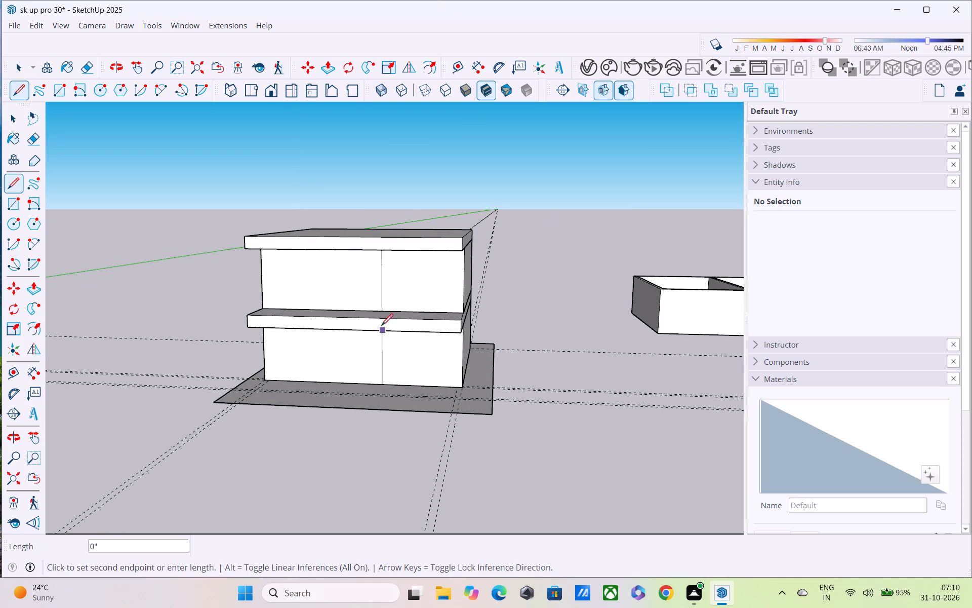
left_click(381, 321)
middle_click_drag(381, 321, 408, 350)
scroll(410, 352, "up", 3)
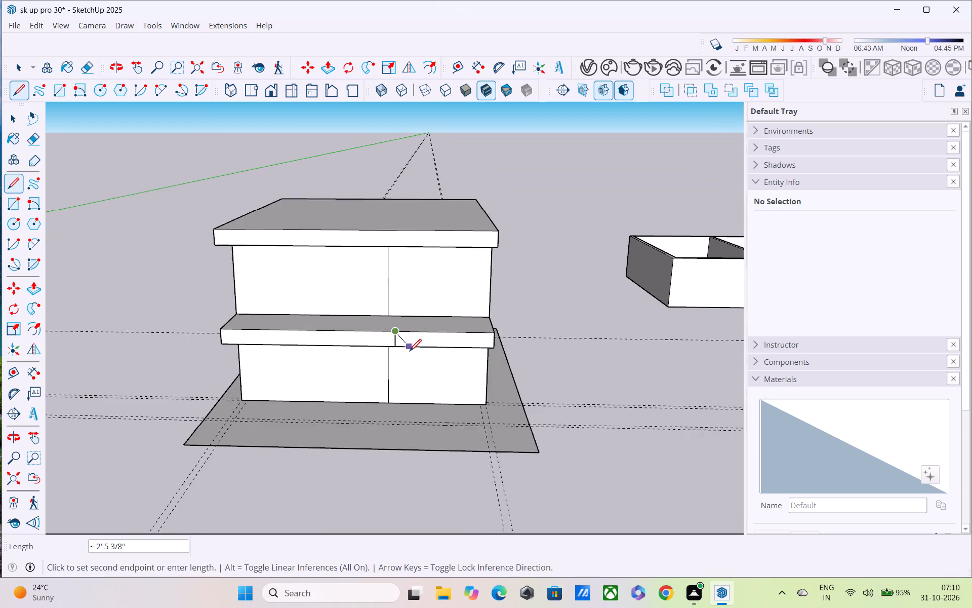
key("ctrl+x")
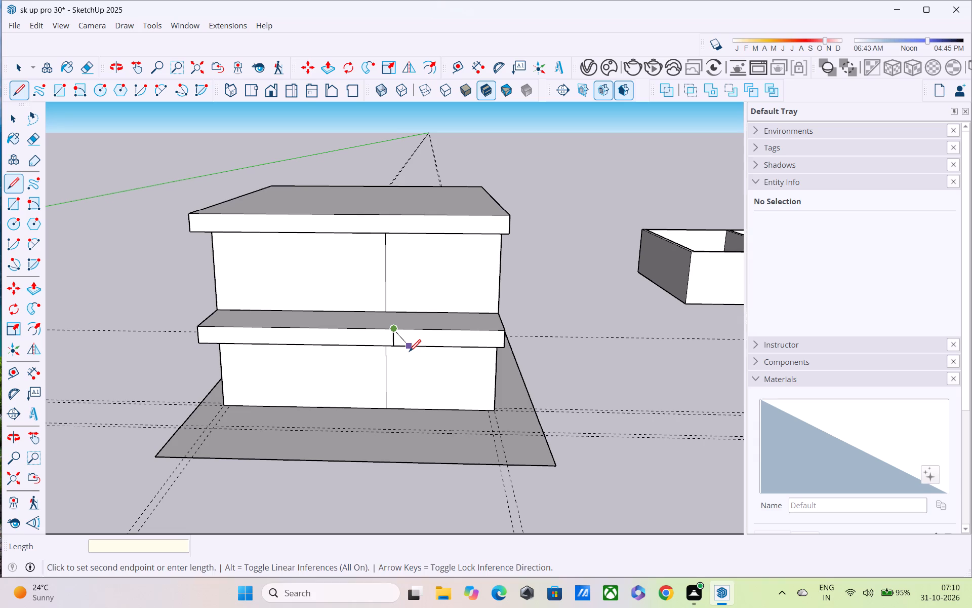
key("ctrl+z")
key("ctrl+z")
Measure along the lower front wall's base from its dividing line to the nearer outer corner.
middle_click_drag(392, 356, 386, 299)
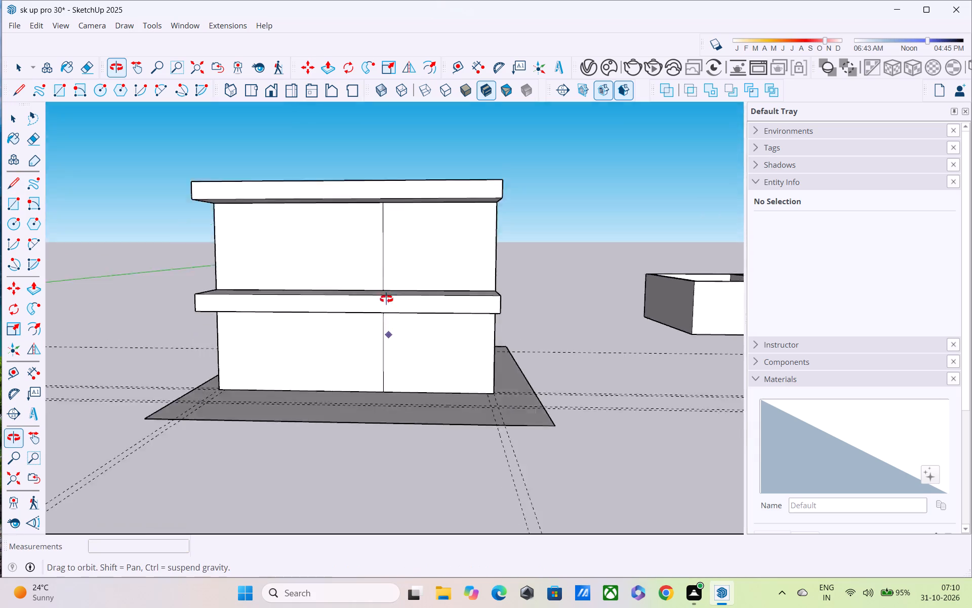
middle_click_drag(386, 299, 390, 264)
scroll(389, 287, "up", 2)
middle_click_drag(391, 305, 403, 397)
scroll(404, 428, "up", 4)
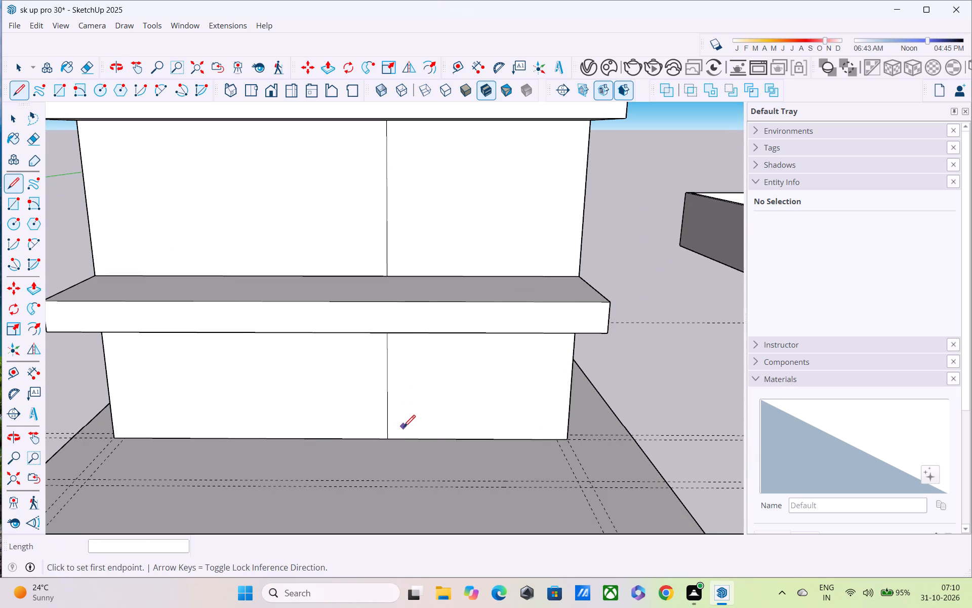
middle_click_drag(403, 428, 407, 414)
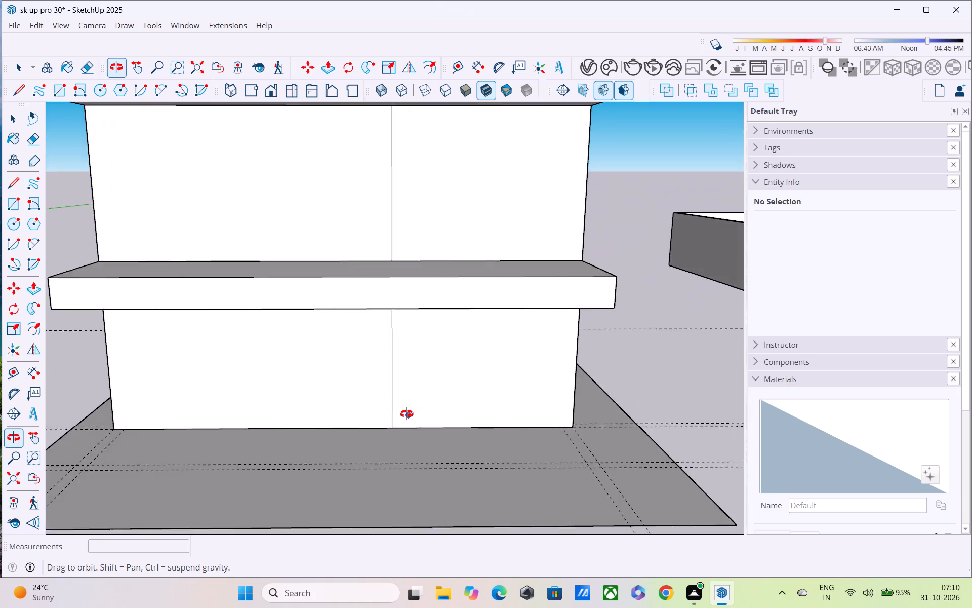
middle_click_drag(407, 414, 396, 420)
scroll(383, 422, "up", 3)
scroll(383, 422, "down", 3)
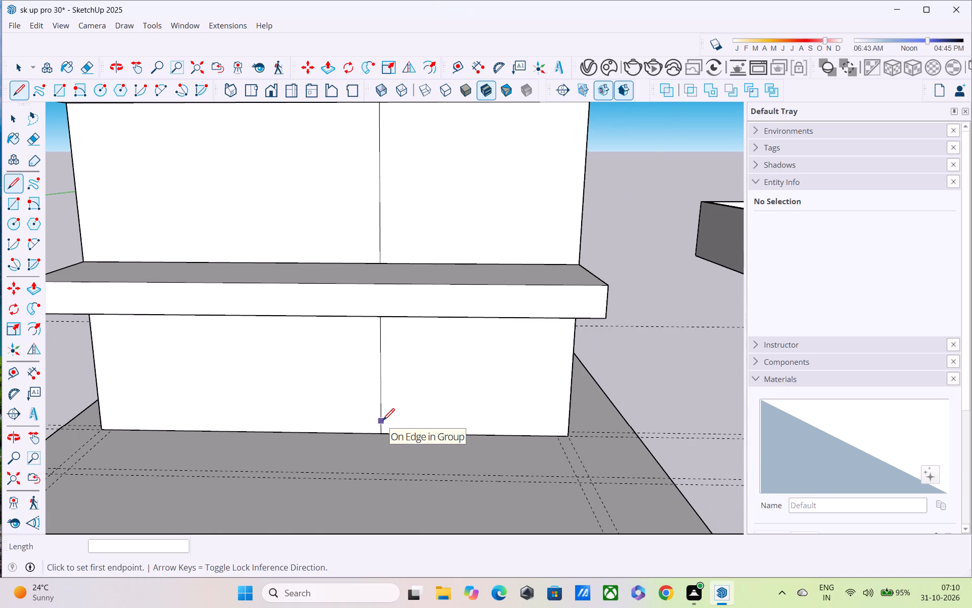
key("space")
type("t")
left_click(382, 433)
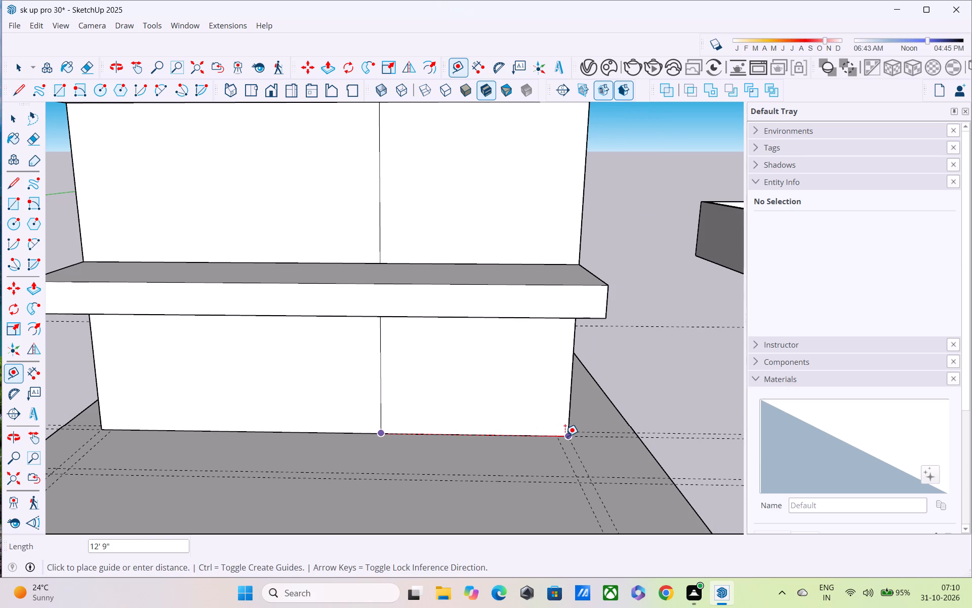
key("Escape")
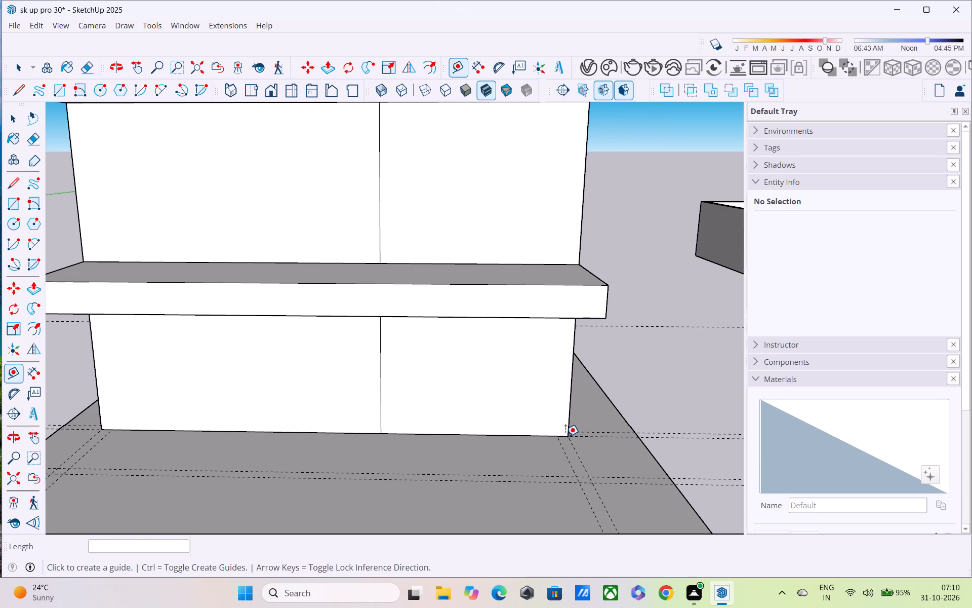
key("space")
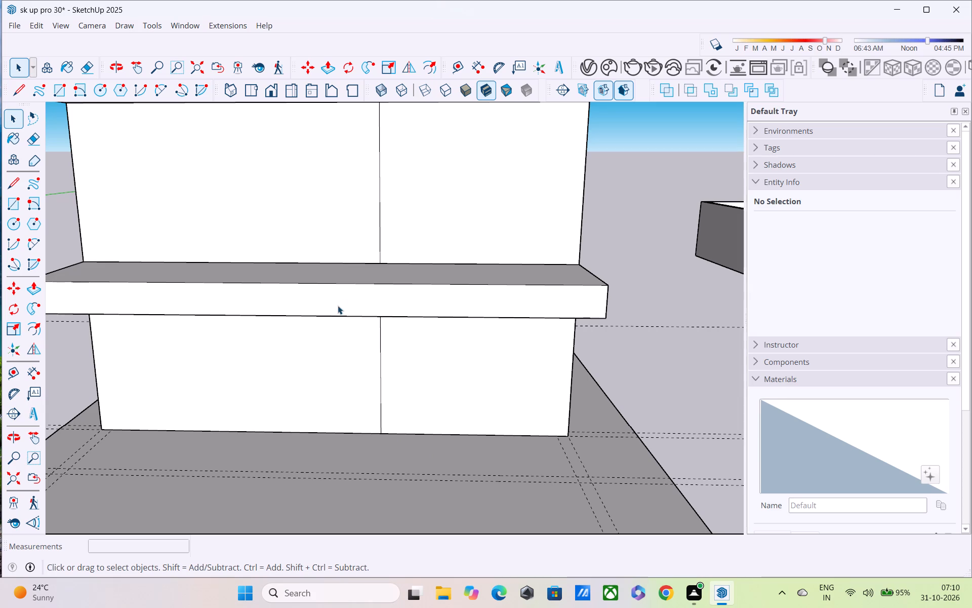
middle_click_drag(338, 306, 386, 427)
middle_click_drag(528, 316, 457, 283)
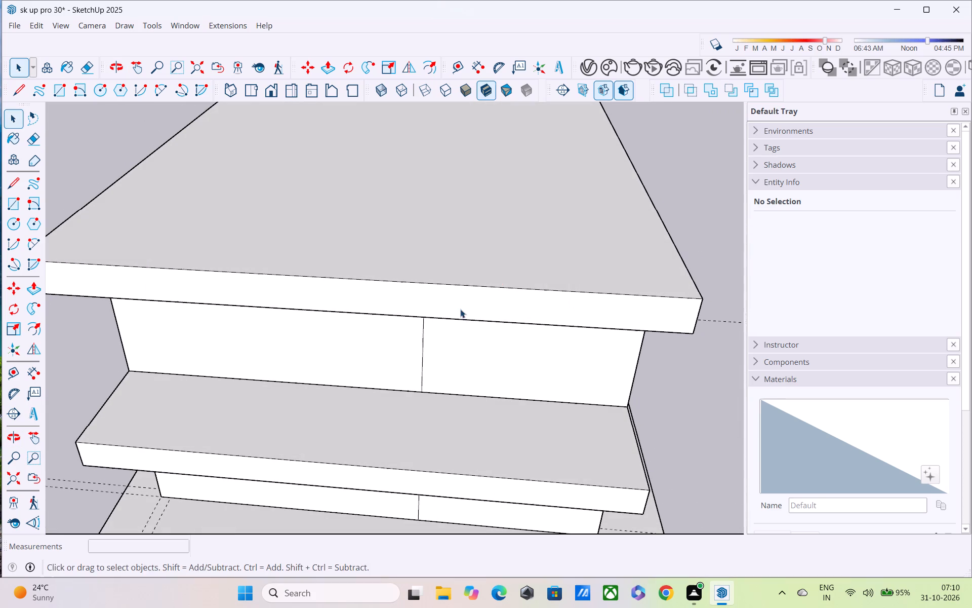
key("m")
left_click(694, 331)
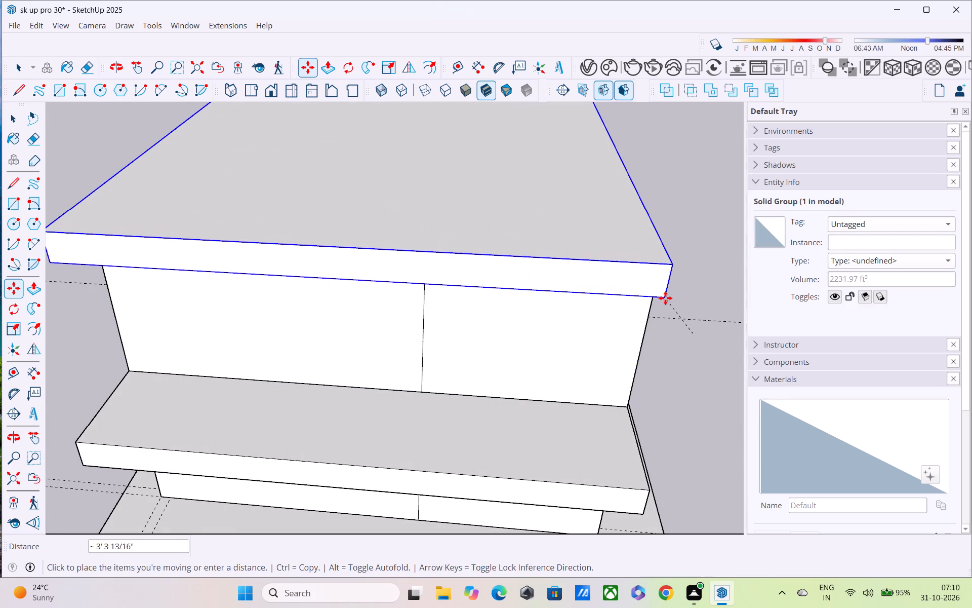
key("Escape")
Draw a 9" line along the lower front wall's base from the dividing line toward the wider section.
middle_click_drag(659, 352, 664, 146)
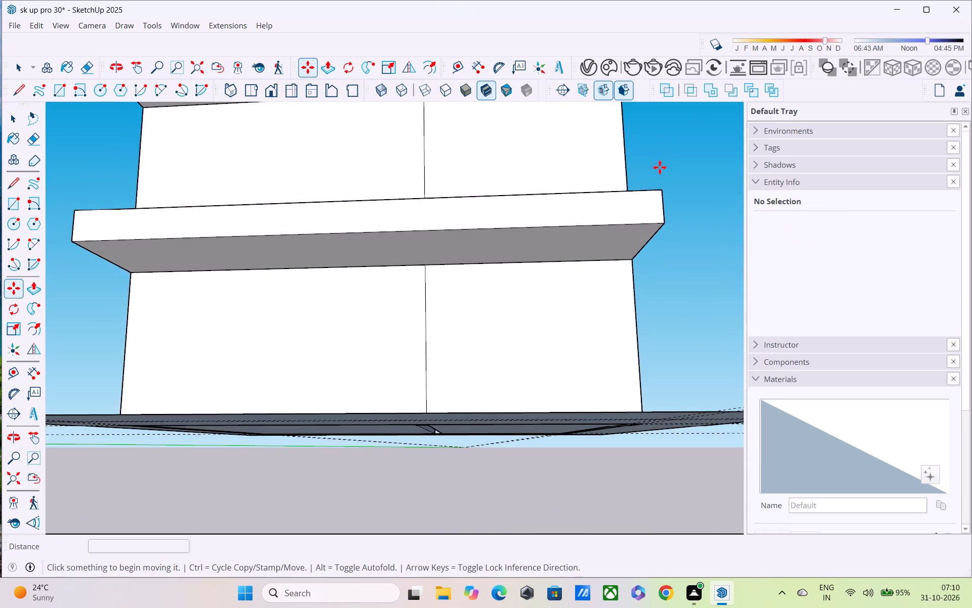
scroll(659, 177, "down", 3)
middle_click_drag(567, 379, 573, 410)
key("l")
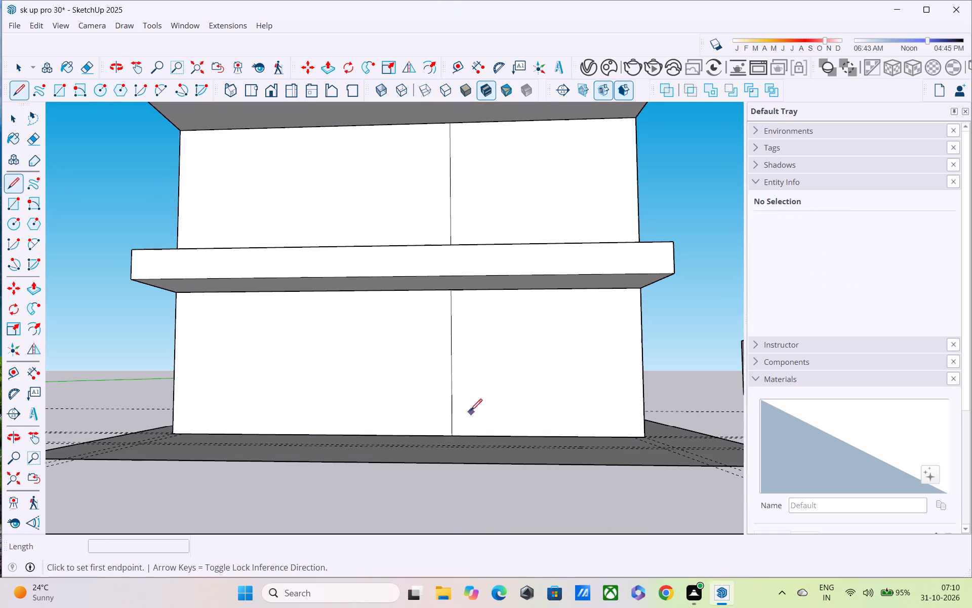
middle_click_drag(467, 404, 477, 296)
middle_click_drag(477, 339, 459, 389)
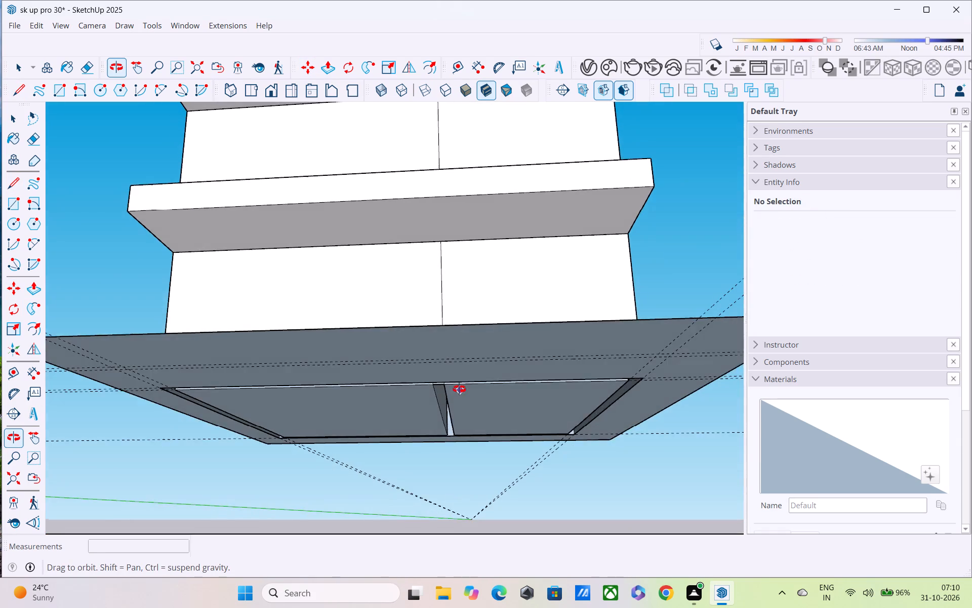
middle_click_drag(459, 389, 468, 458)
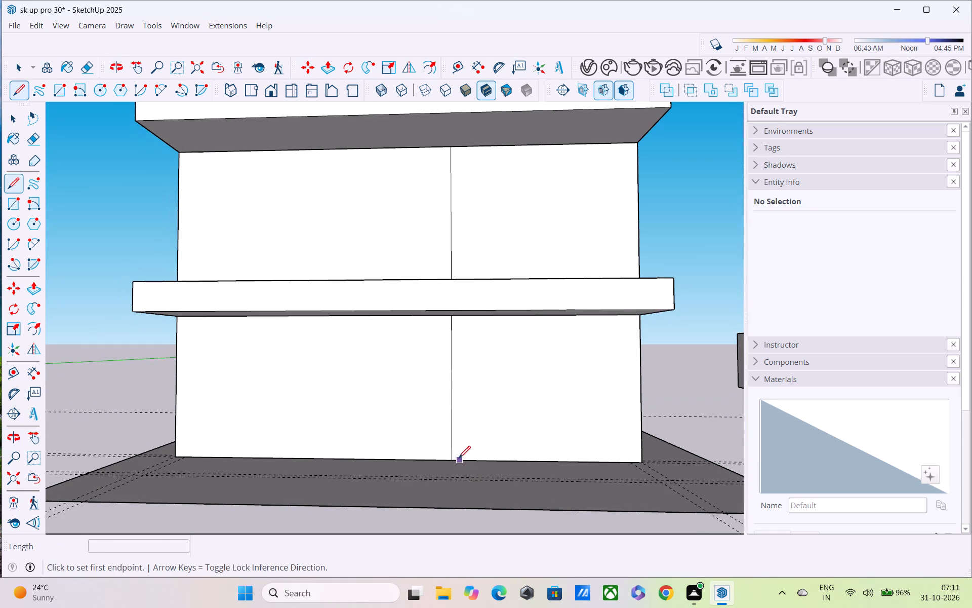
left_click(454, 455)
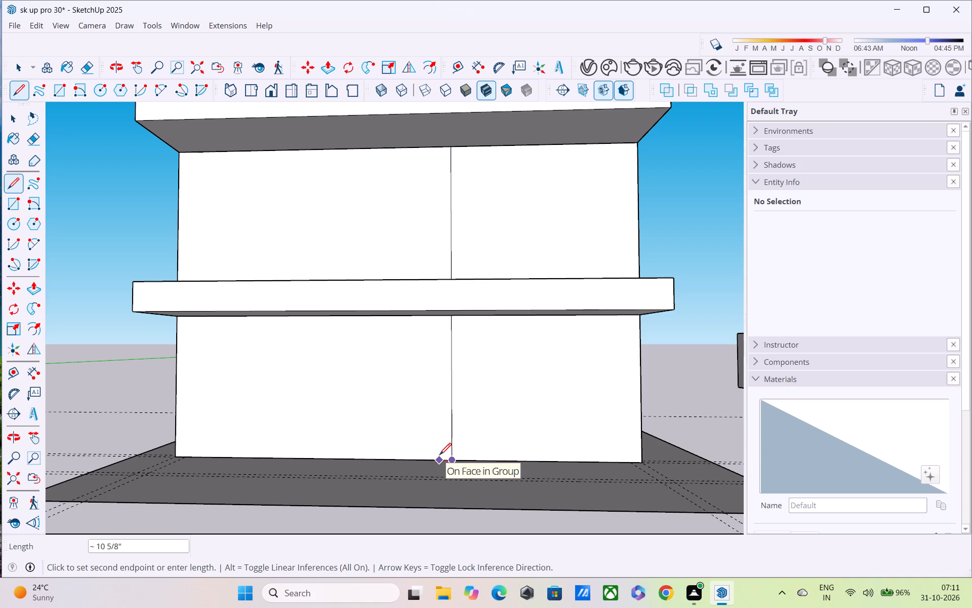
type("9\"")
key("Return")
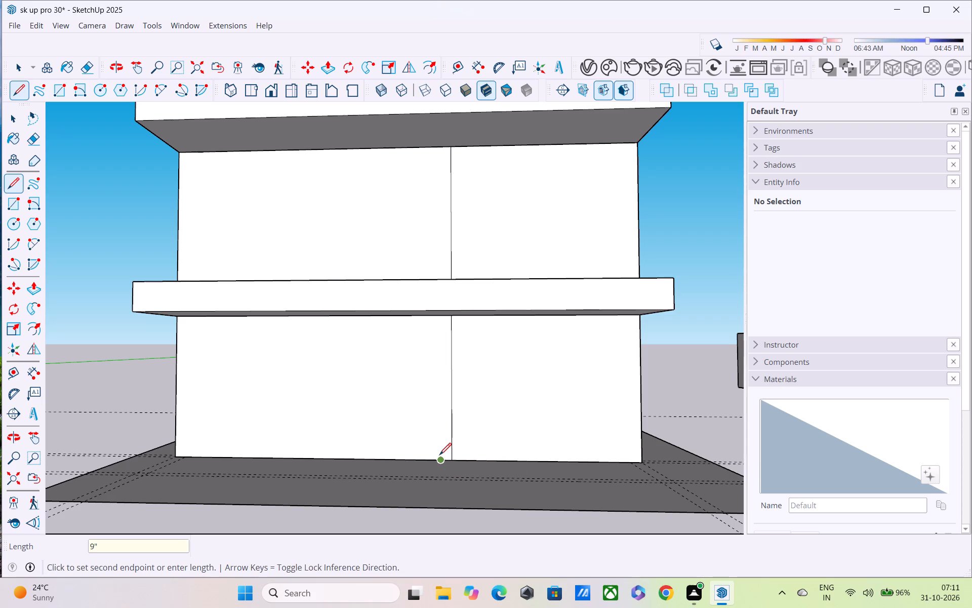
scroll(441, 400, "up", 3)
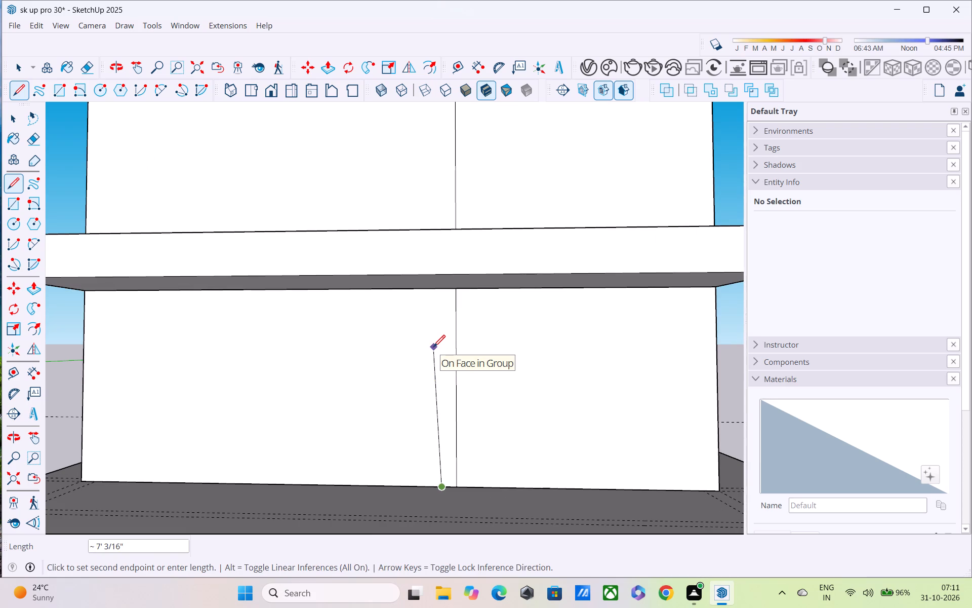
key("Escape")
Open the lower wall group and copy the front dividing line 9" toward the wider section.
key("space")
double_click(467, 396)
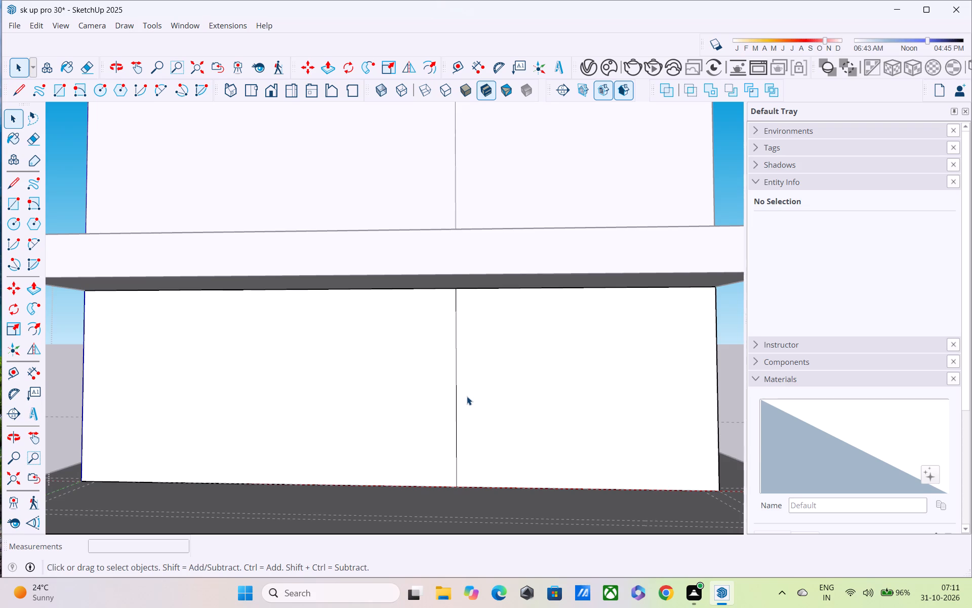
left_click(455, 365)
key("m")
middle_click_drag(458, 336, 457, 300)
scroll(457, 301, "up", 1)
middle_click_drag(457, 300, 457, 298)
scroll(454, 262, "up", 2)
left_click(452, 214)
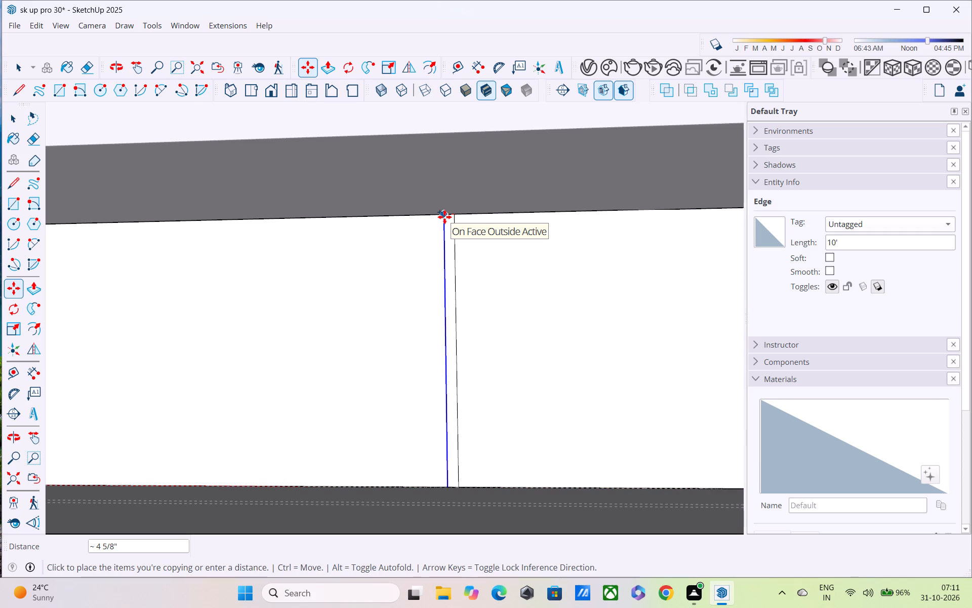
type("9\"")
key("Return")
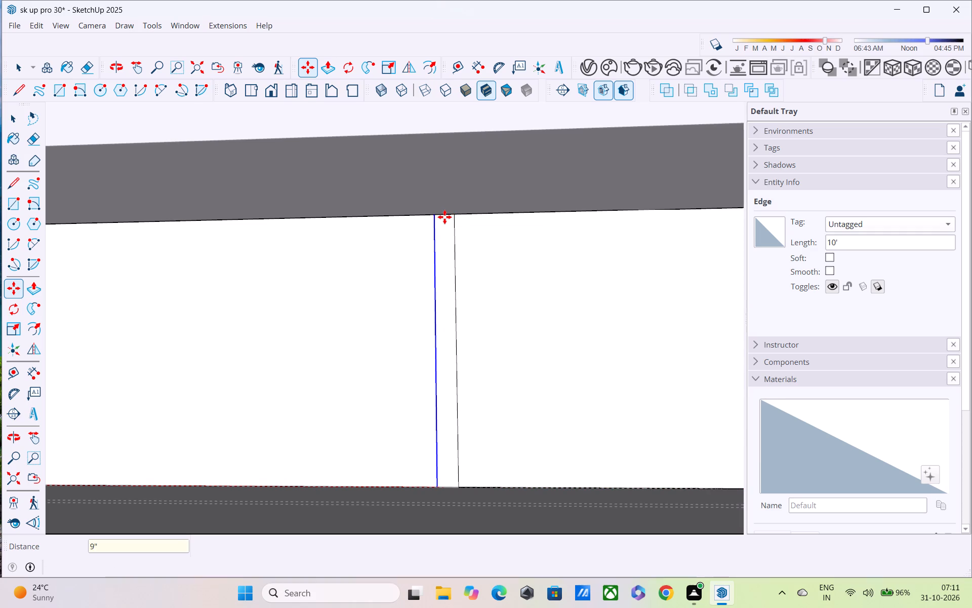
key("space")
Open the upper wall group, copy its front dividing line 9" toward the wider section, and close the group.
scroll(444, 213, "down", 6)
scroll(465, 173, "down", 3)
middle_click_drag(465, 173, 475, 307)
scroll(475, 305, "down", 3)
middle_click_drag(475, 305, 474, 427, "shift")
double_click(475, 346)
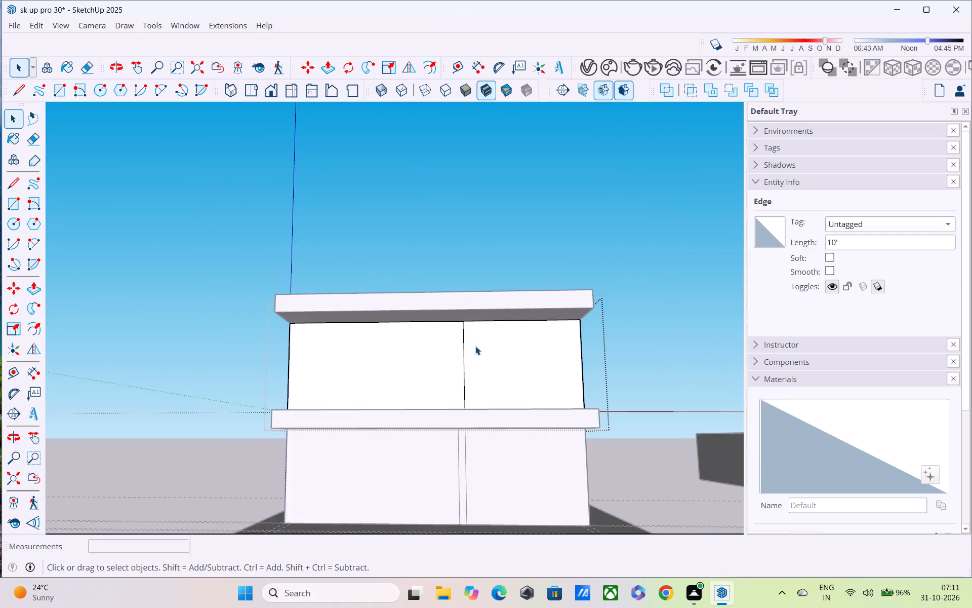
scroll(467, 356, "up", 5)
left_click(461, 366)
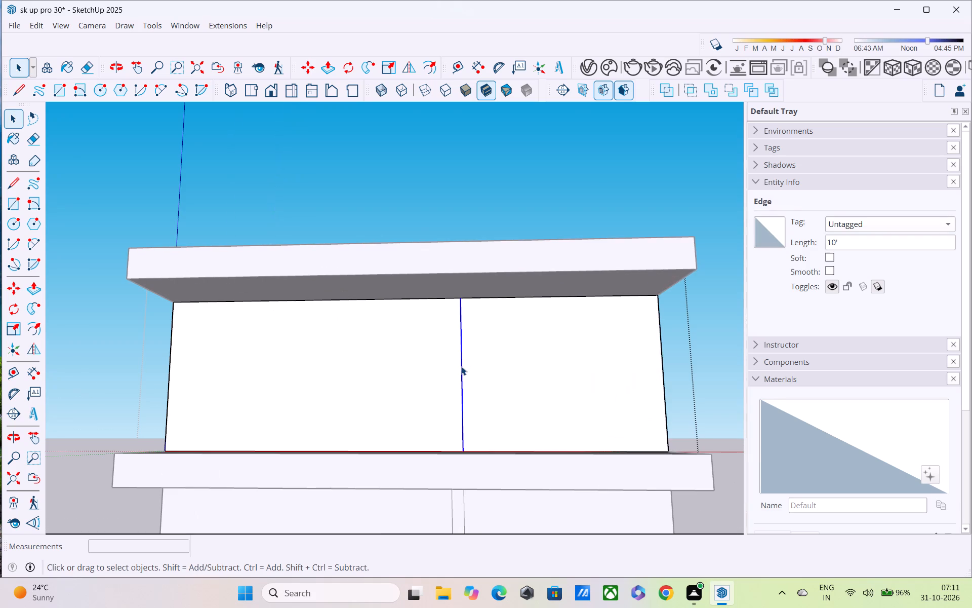
key("m")
middle_click_drag(459, 397, 459, 381)
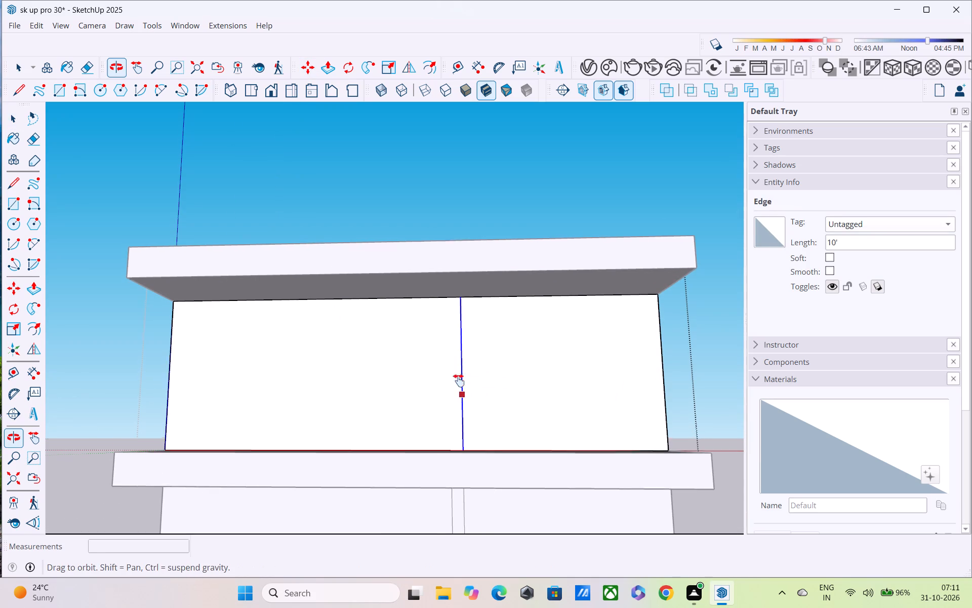
middle_click_drag(459, 381, 460, 290)
middle_click_drag(460, 296, 467, 425)
scroll(466, 453, "up", 4)
left_click(464, 448)
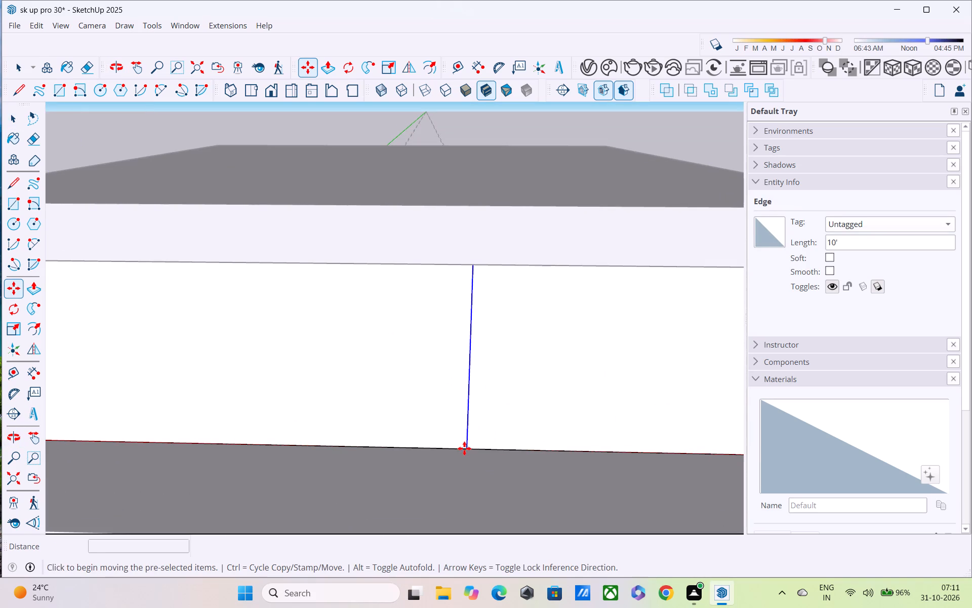
left_click(449, 453)
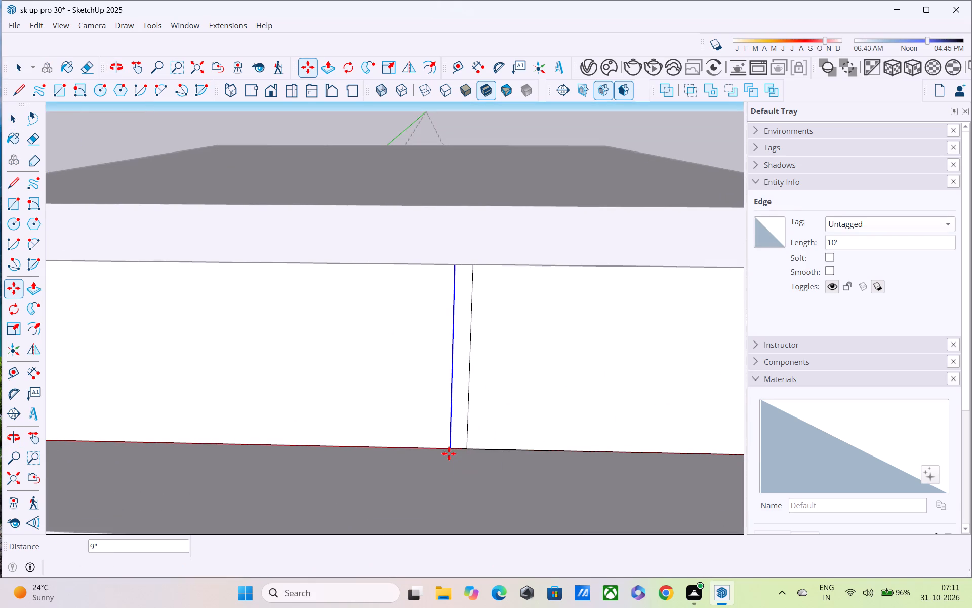
scroll(449, 453, "down", 6)
key("space")
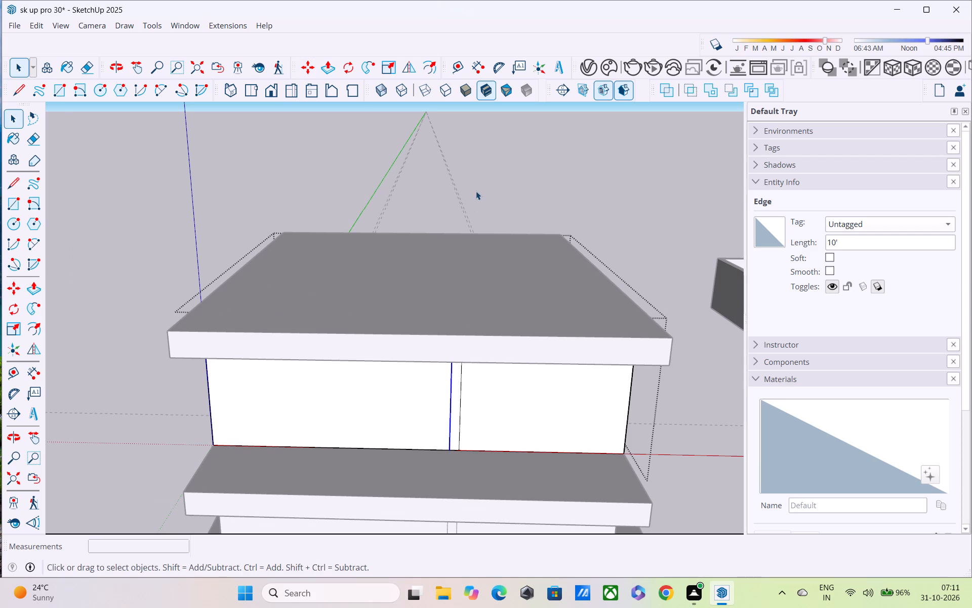
left_click(479, 188)
Pull the upper front wall's 9" strip outward 7' to the intermediate slab's front face, and close the group.
middle_click_drag(482, 261, 487, 173)
scroll(489, 196, "down", 4)
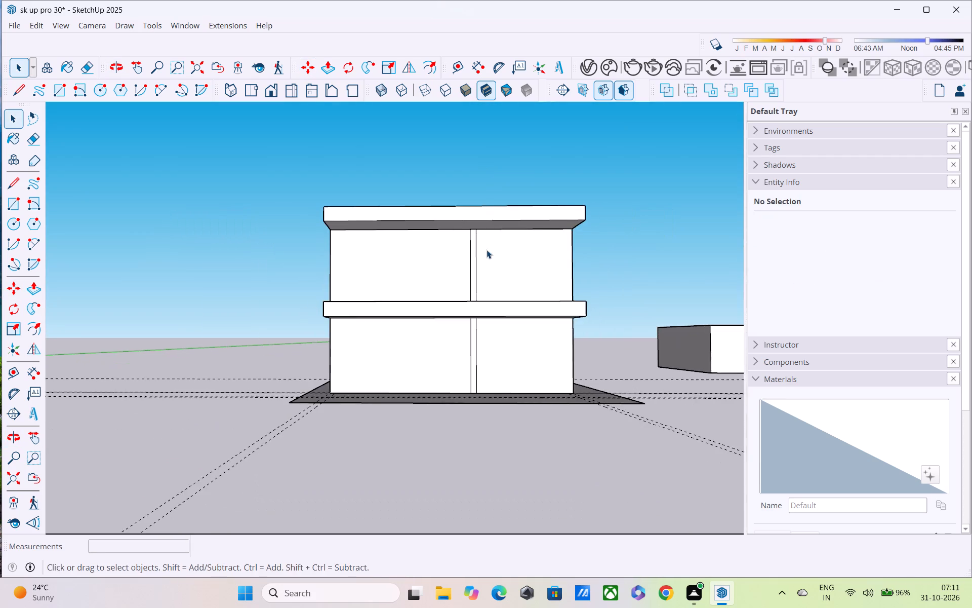
middle_click_drag(485, 249, 436, 244)
scroll(436, 244, "up", 1)
scroll(435, 245, "down", 5)
scroll(449, 314, "up", 4)
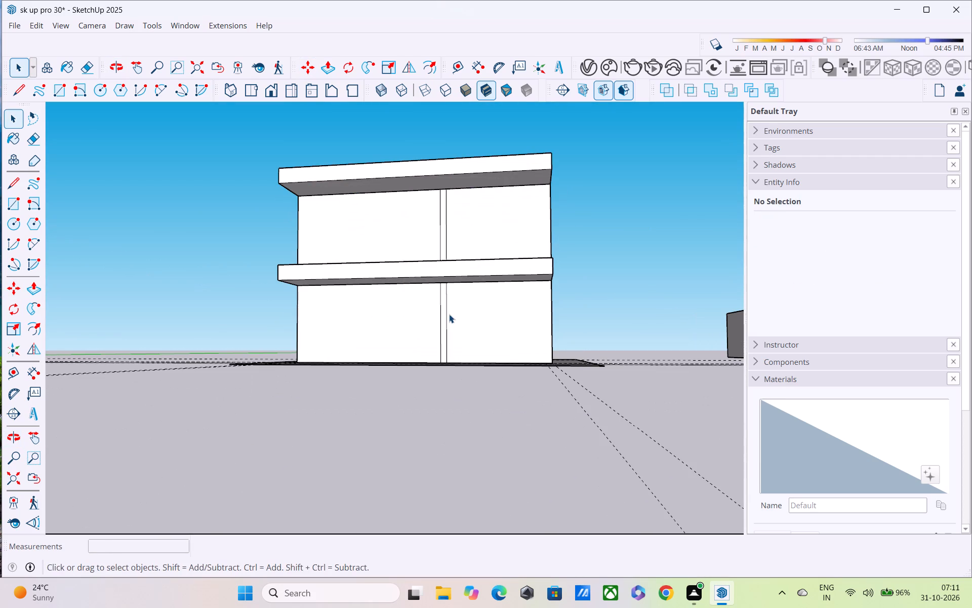
middle_click_drag(457, 291, 459, 308)
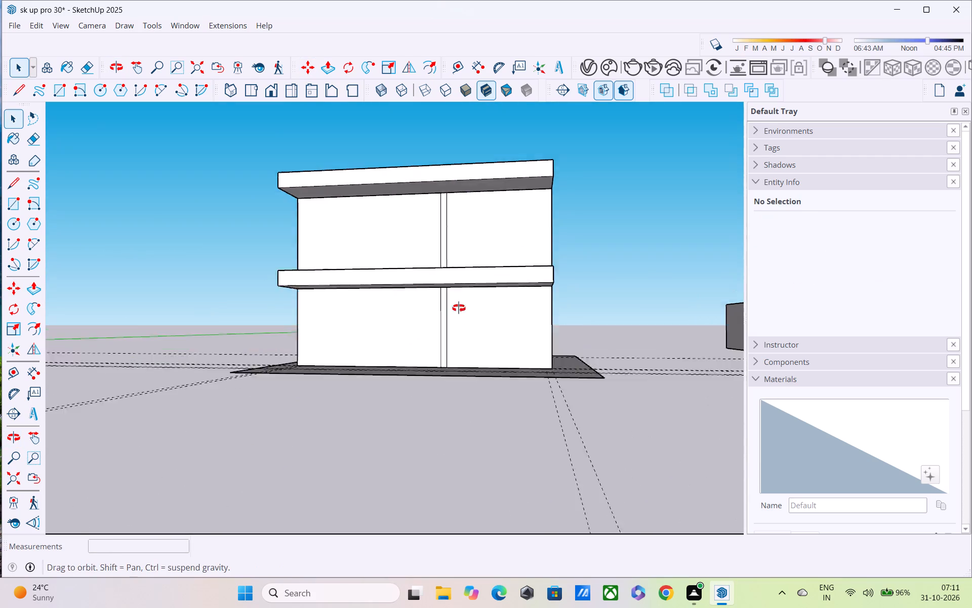
middle_click_drag(459, 308, 462, 338)
scroll(449, 275, "up", 4)
double_click(444, 260)
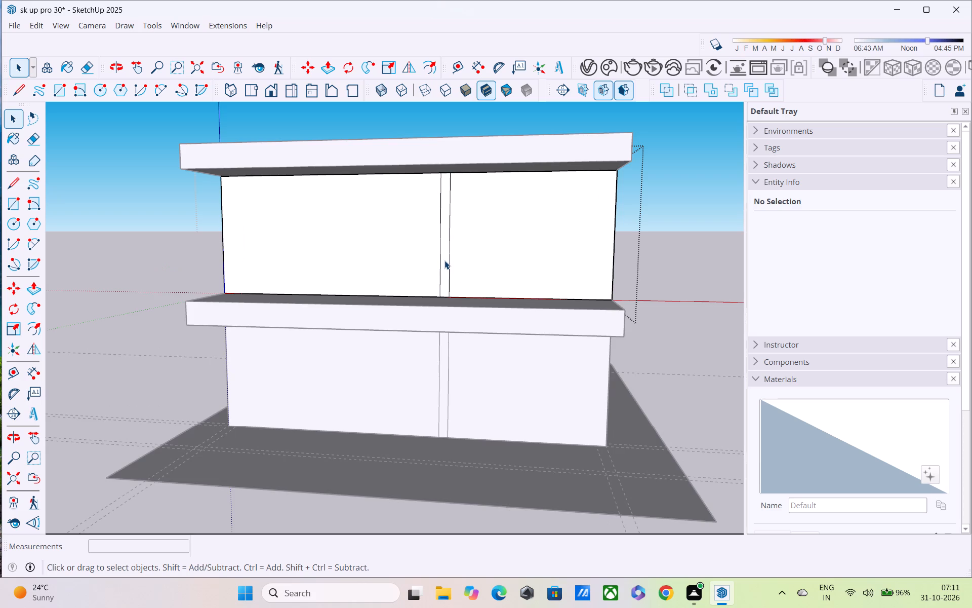
left_click(444, 260)
key("p")
left_click(446, 260)
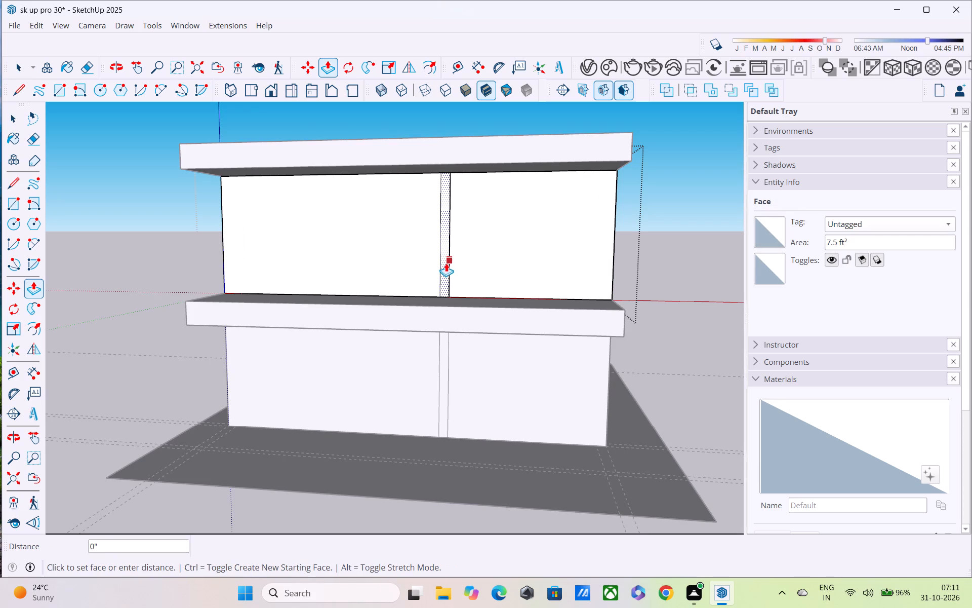
left_click(445, 315)
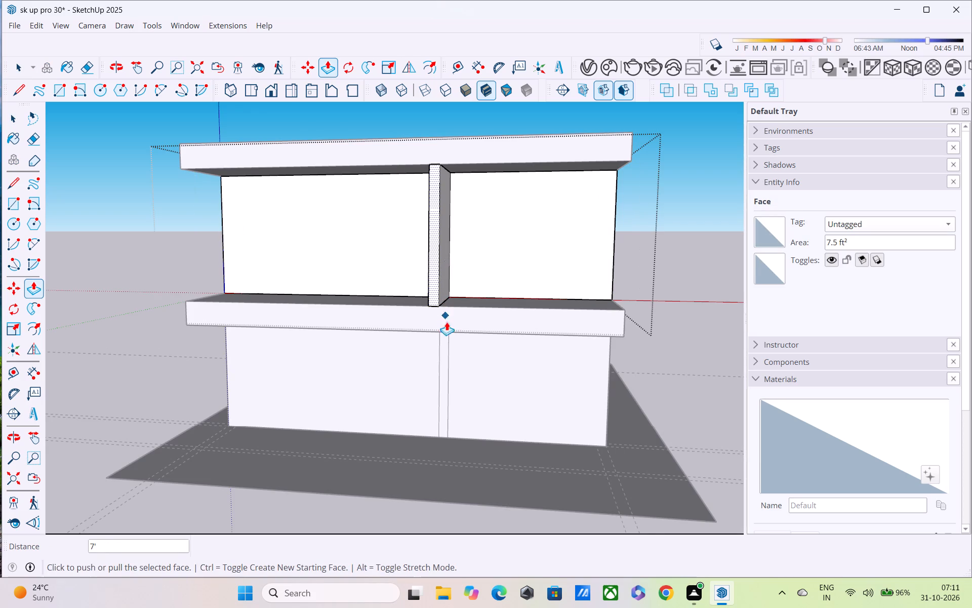
middle_click_drag(447, 326, 460, 247)
key("space")
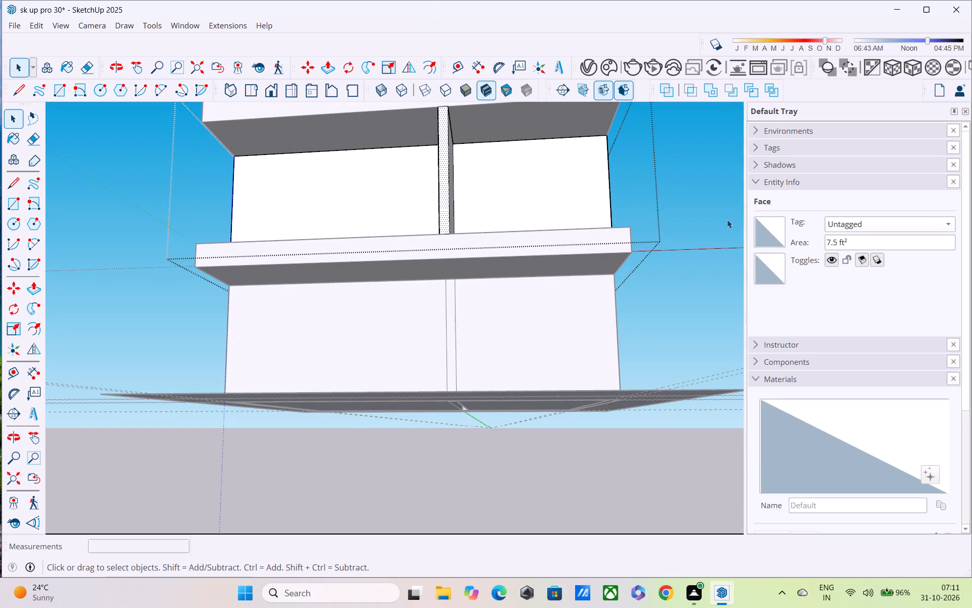
left_click(713, 192)
Open the lower wall group, pull its 9" front strip outward 7' to the slab's front face, and close the group.
double_click(428, 332)
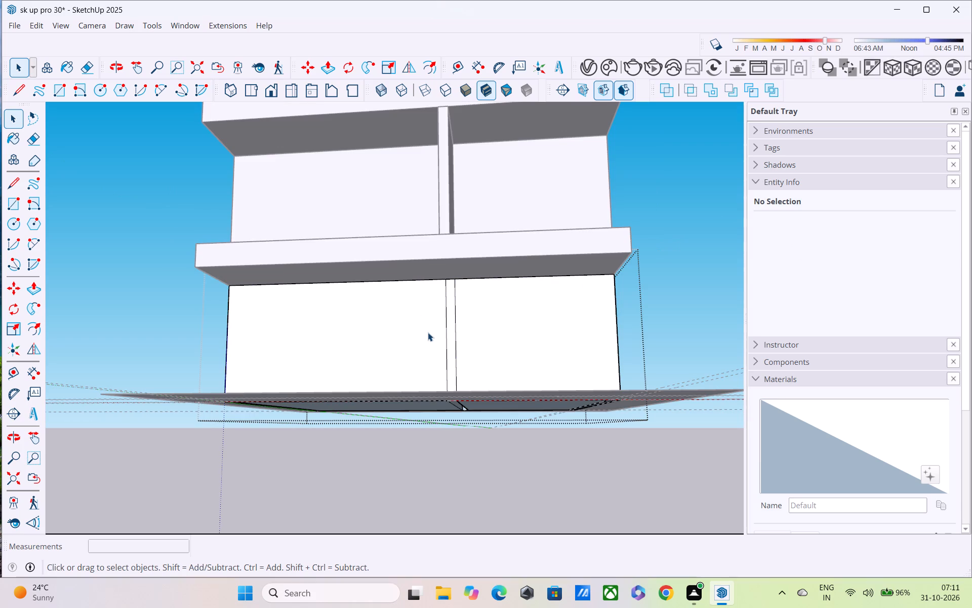
key("p")
left_click(448, 364)
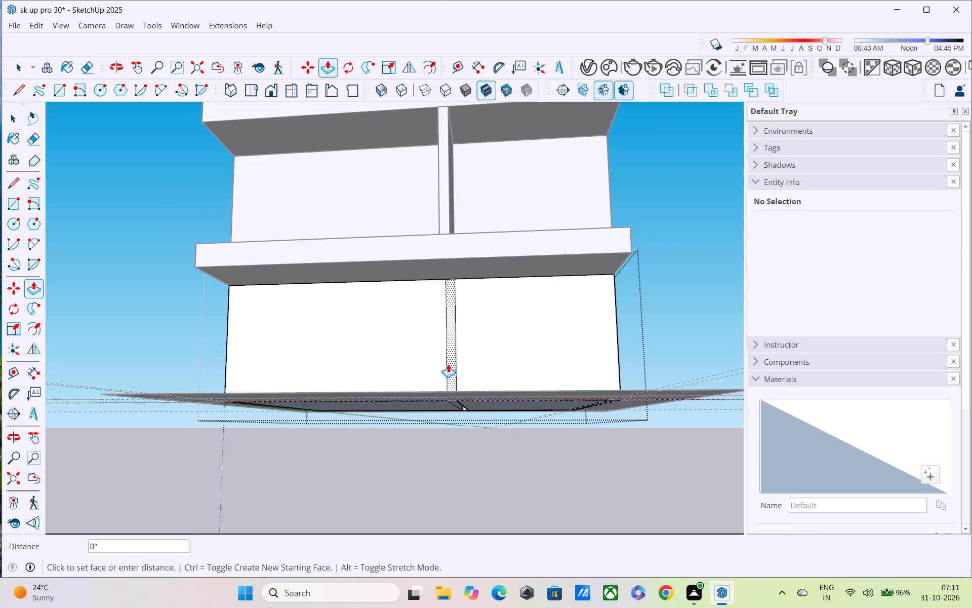
left_click(467, 257)
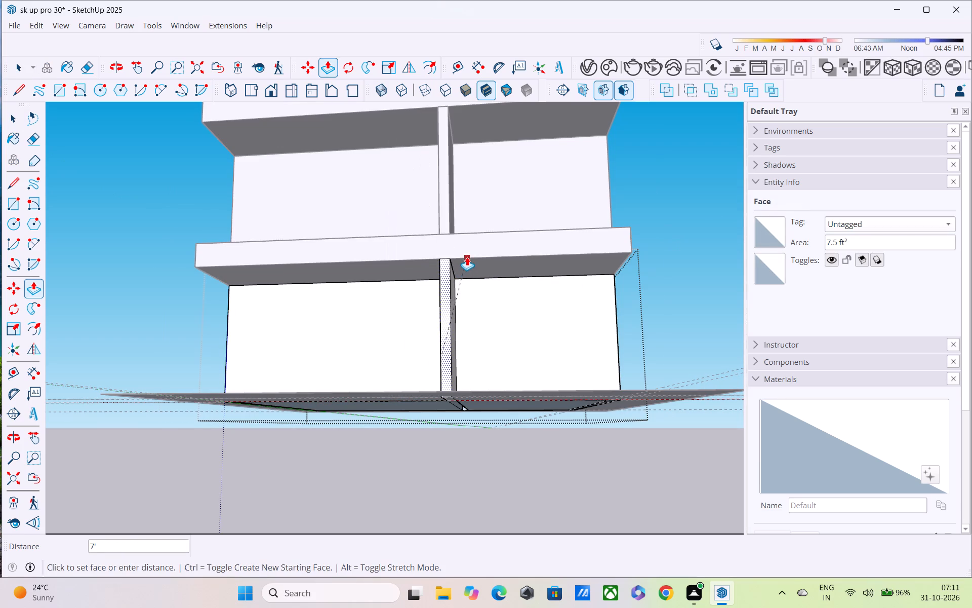
middle_click_drag(467, 258, 526, 405)
key("space")
left_click(683, 309)
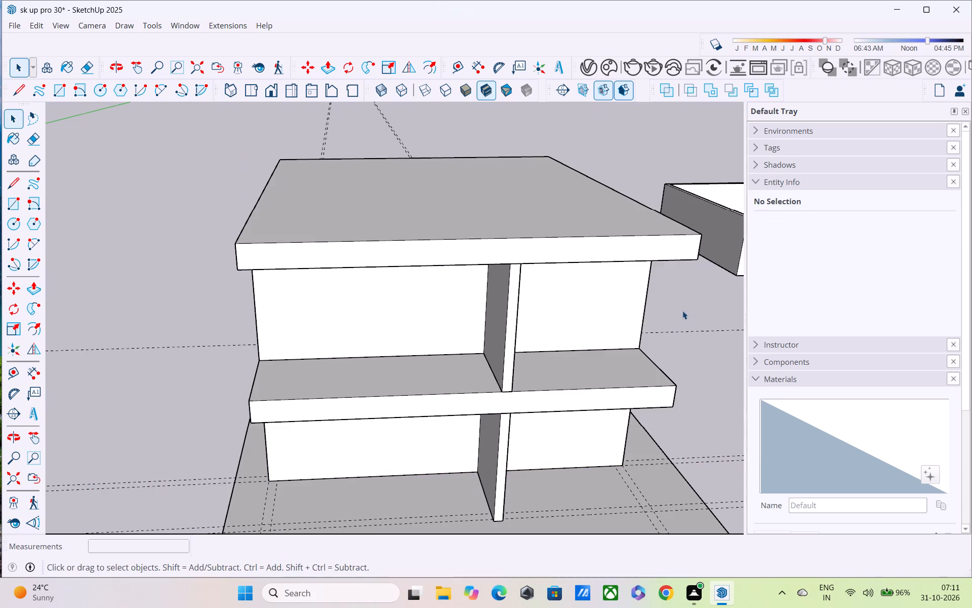
Examine the projecting divider walls on both floors and their alignment with the slabs from several sides.
middle_click_drag(643, 347, 625, 297)
scroll(625, 298, "down", 2)
middle_click_drag(624, 298, 476, 293)
scroll(456, 327, "up", 1)
scroll(402, 352, "up", 3)
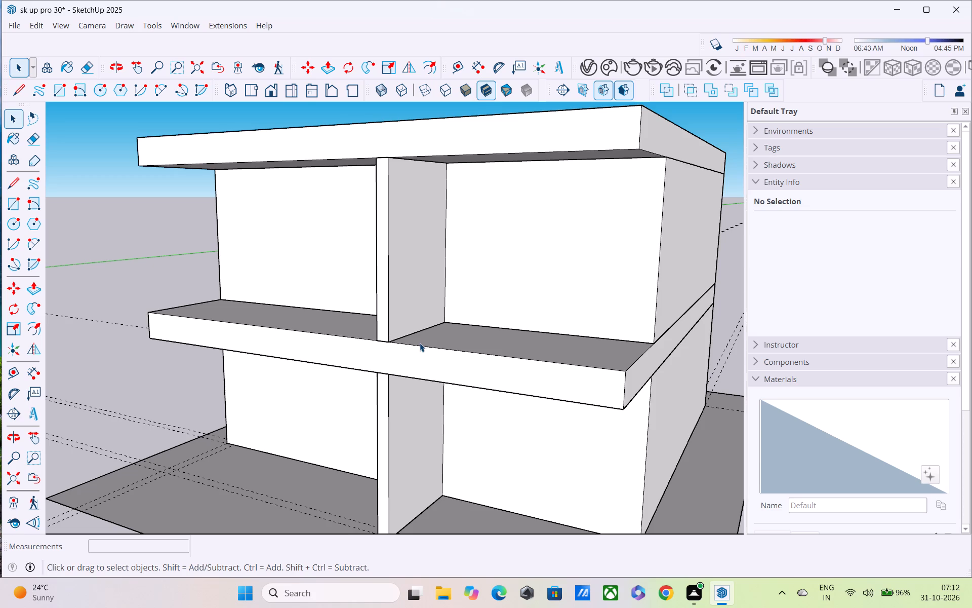
middle_click_drag(382, 354, 576, 282)
scroll(576, 282, "up", 1)
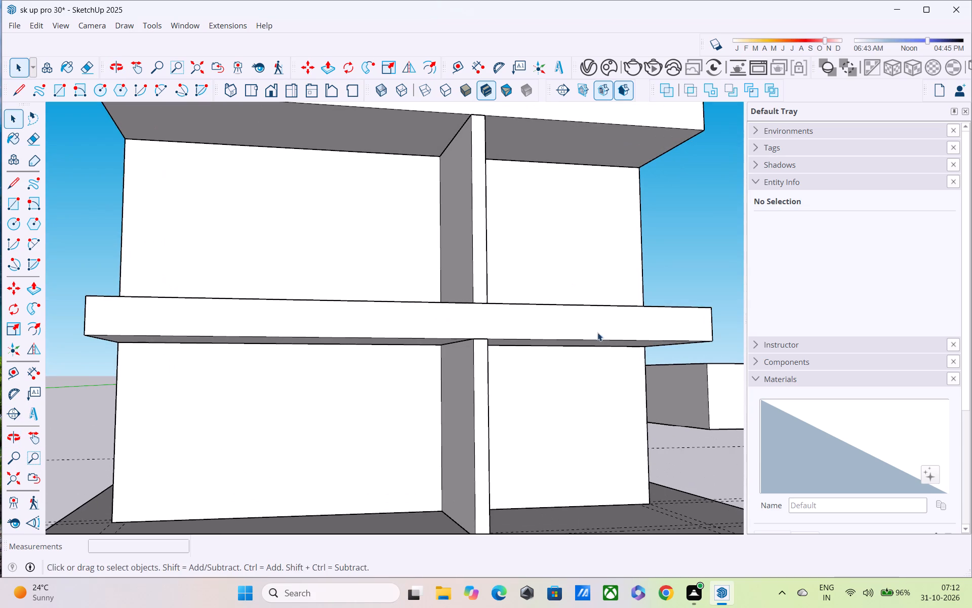
scroll(597, 333, "down", 6)
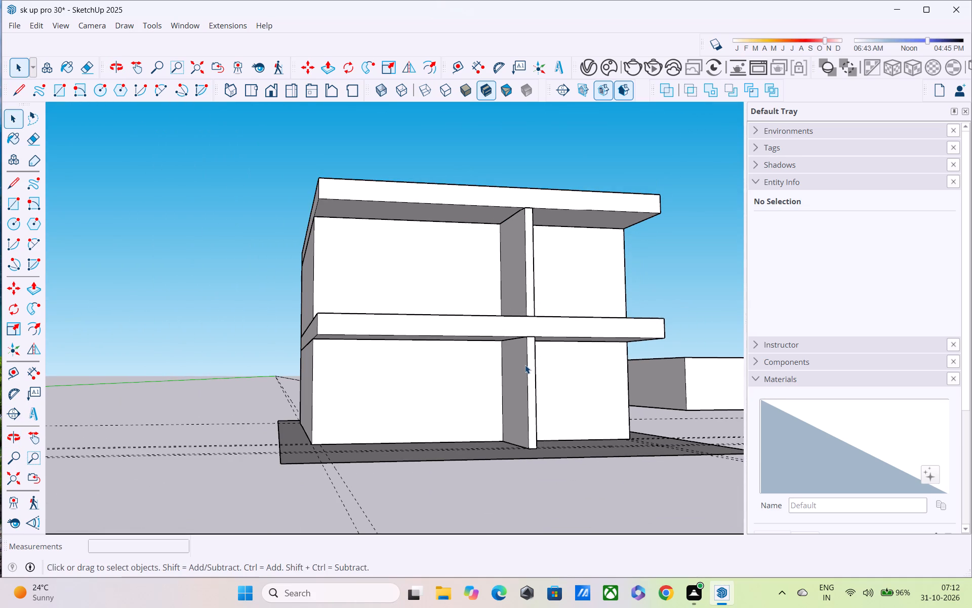
scroll(525, 365, "down", 2)
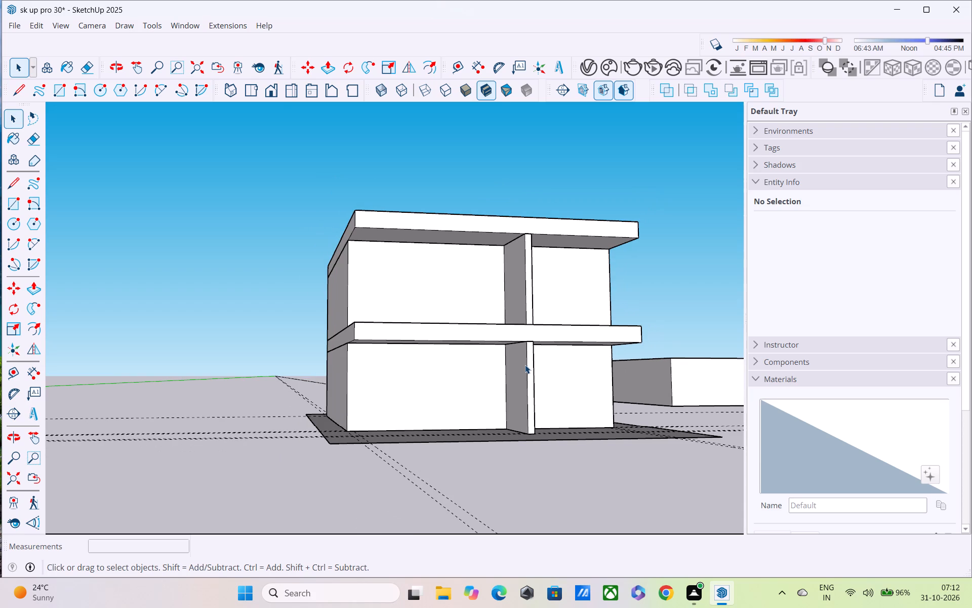
Place vertical guides on the wider lower front wall, 3' in from its outer edge and another 1' further inward.
key("t")
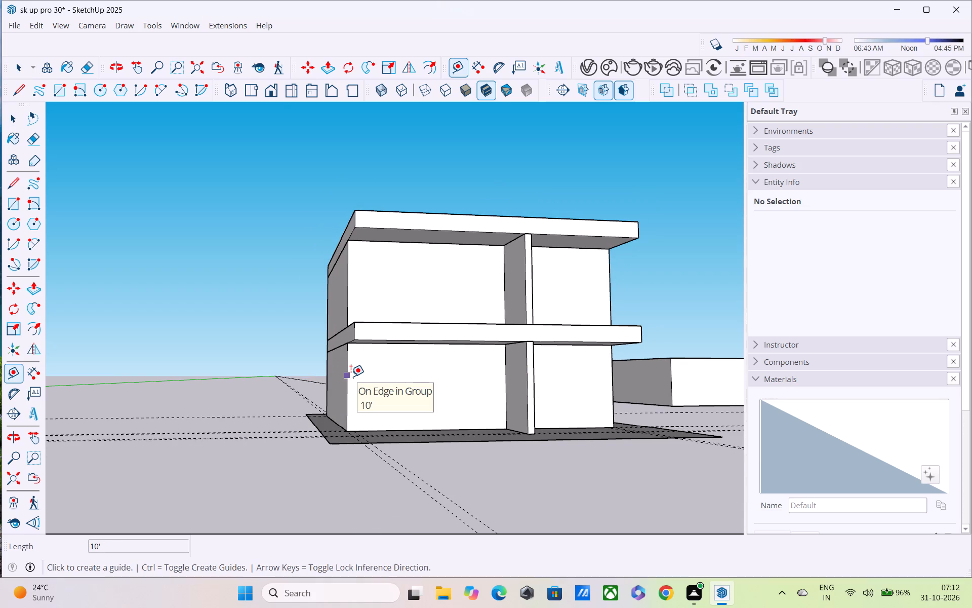
left_click(351, 376)
middle_click_drag(381, 368, 424, 310)
middle_click_drag(412, 352, 400, 380)
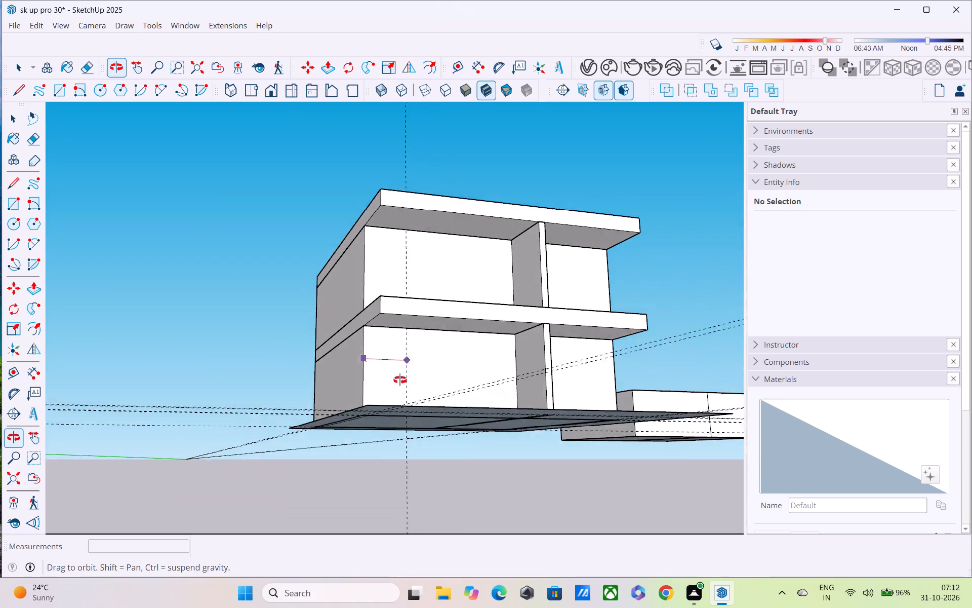
middle_click_drag(400, 380, 352, 428)
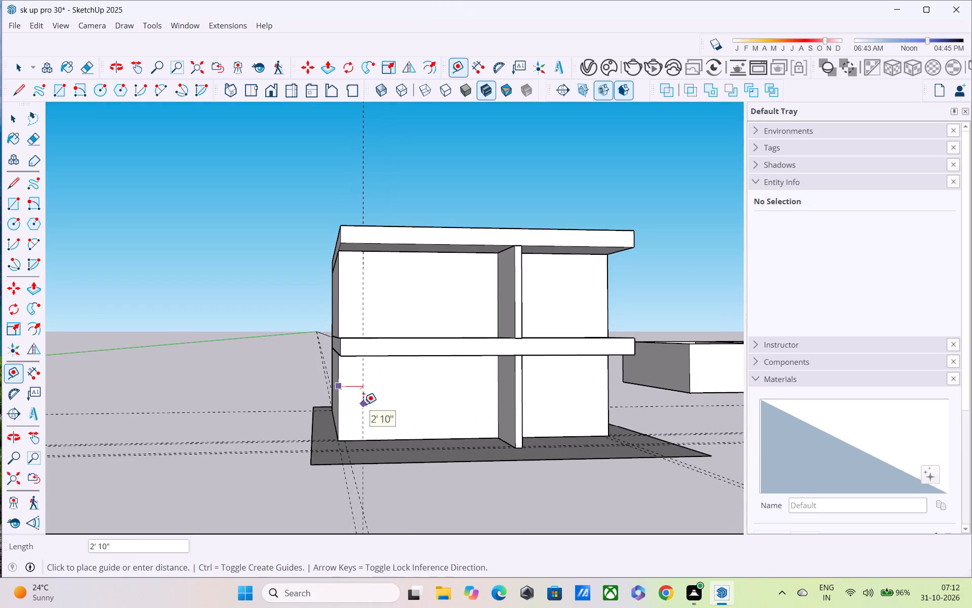
type("3'")
key("Return")
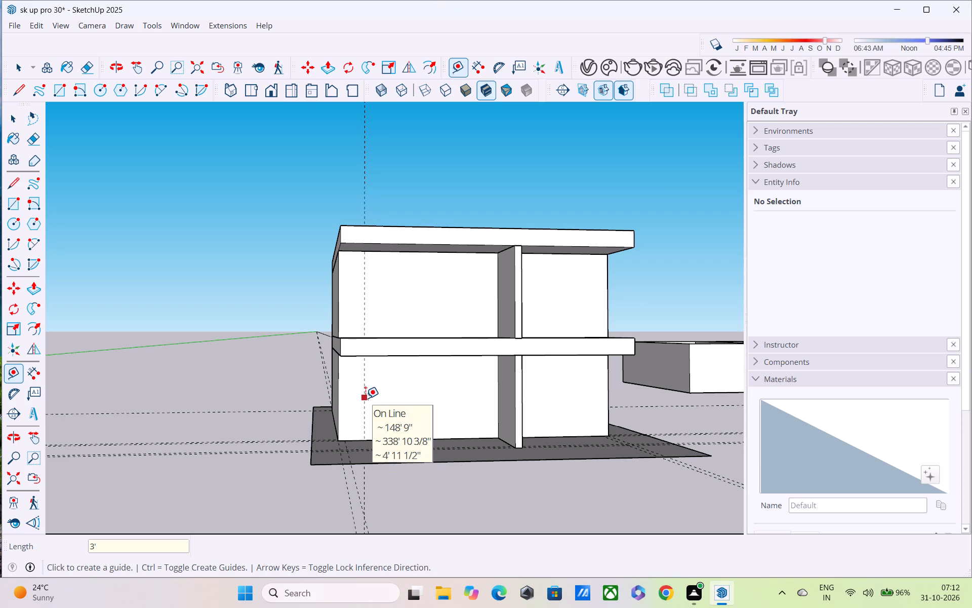
left_click(366, 398)
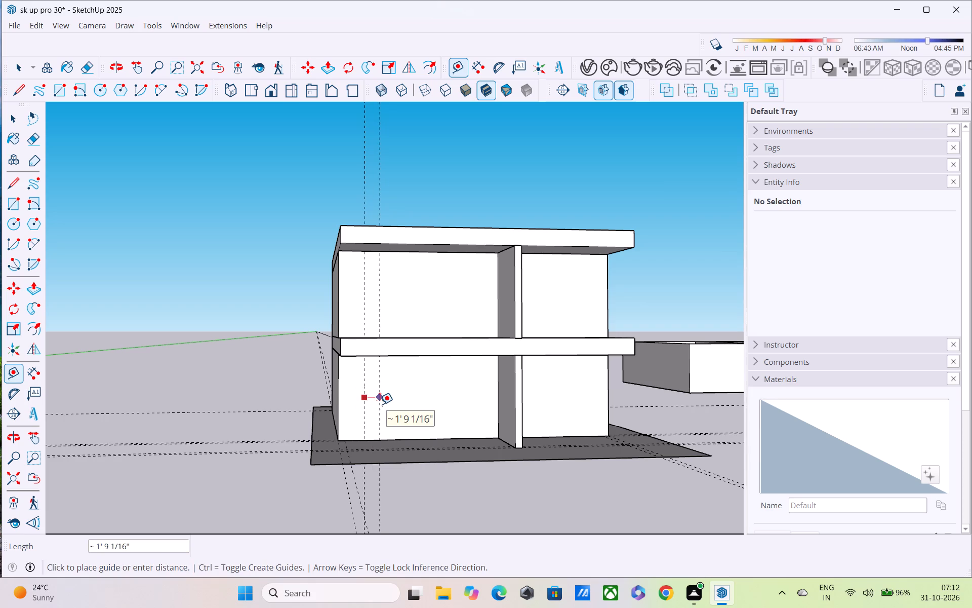
type("1'")
key("Return")
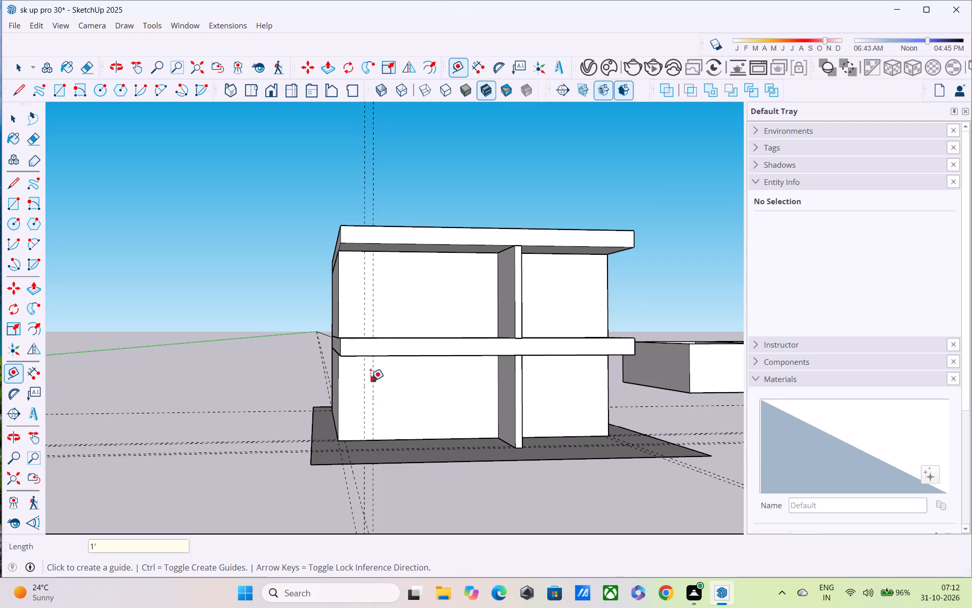
Add three more successive vertical guides toward the divider wall on the wider front section, spaced 4', 3' and 6'.
left_click(371, 382)
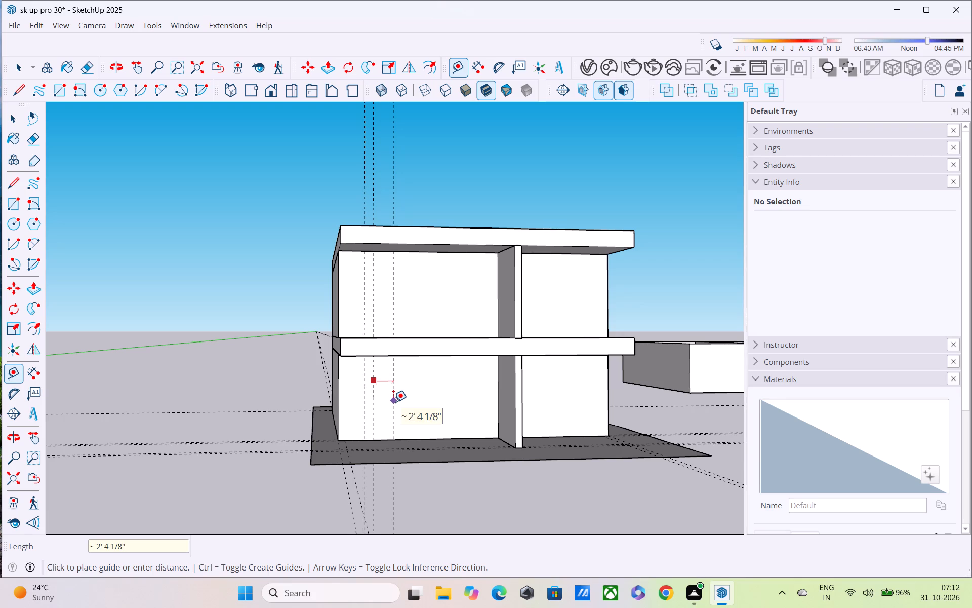
type("4'")
key("Return")
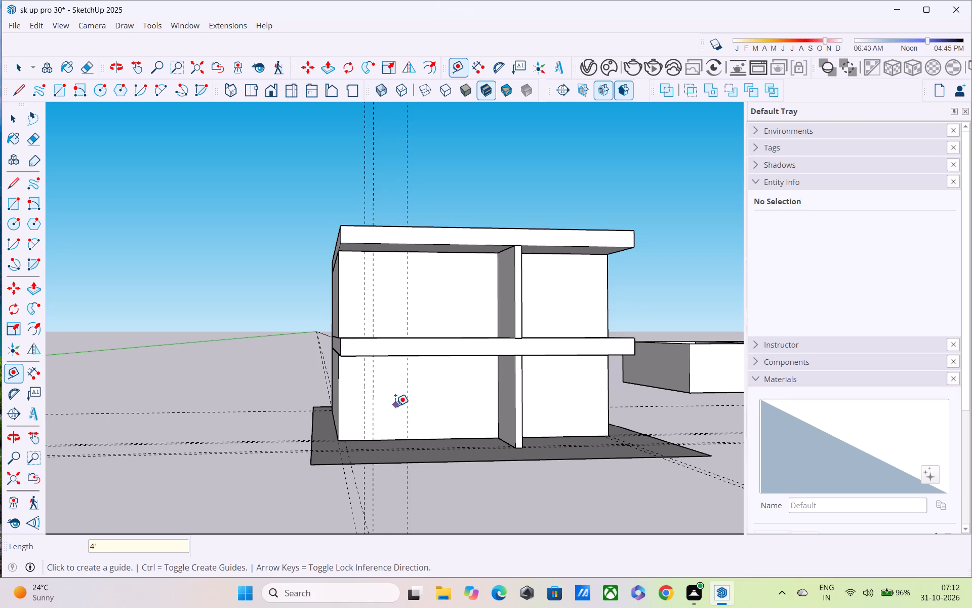
left_click(408, 400)
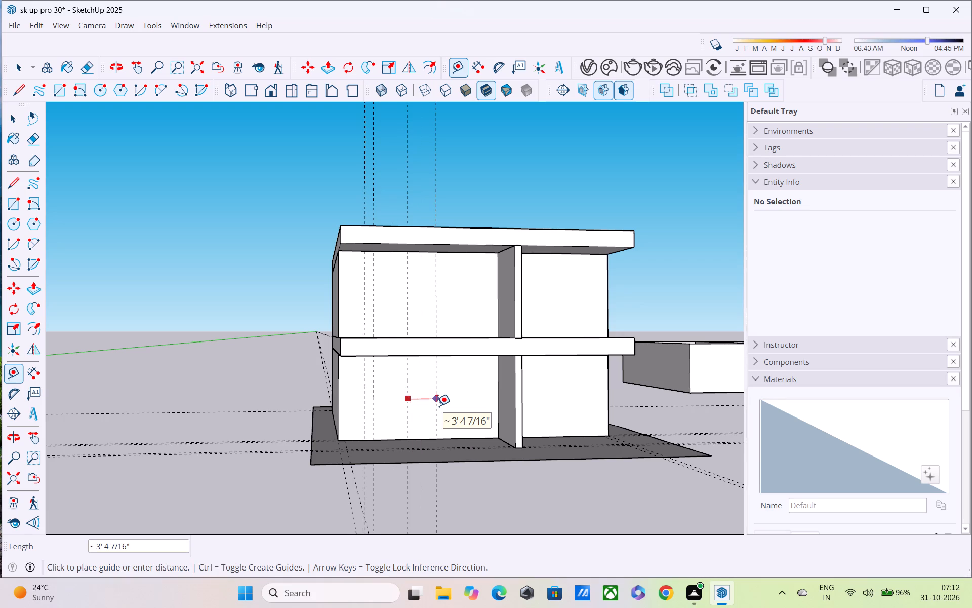
type("3'")
key("Return")
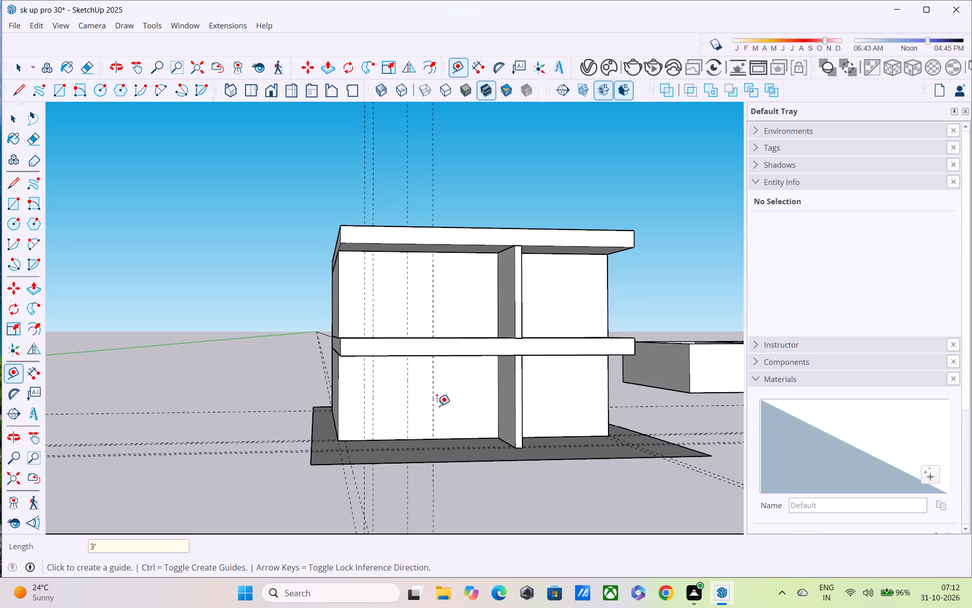
left_click(434, 397)
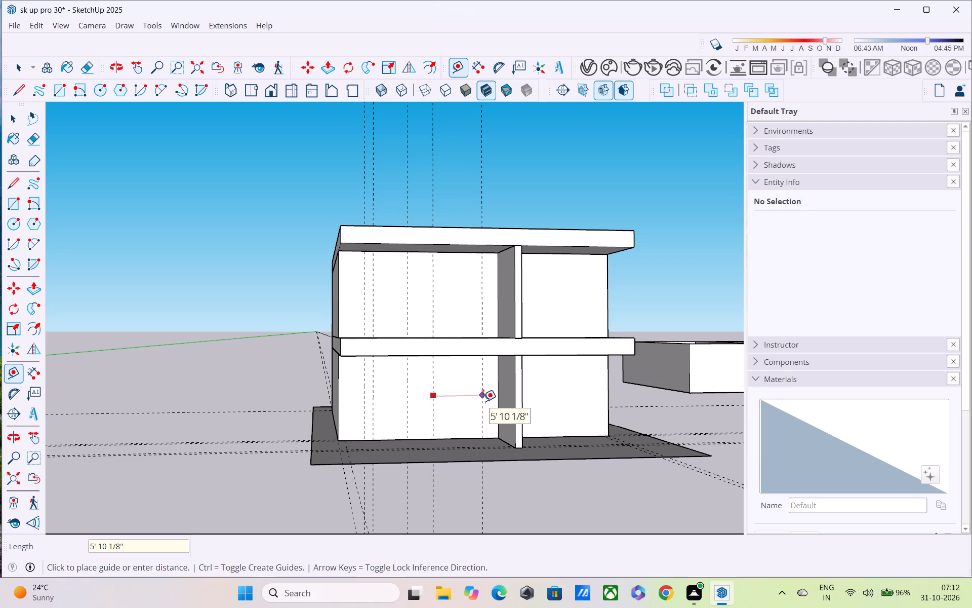
type("6'")
key("Return")
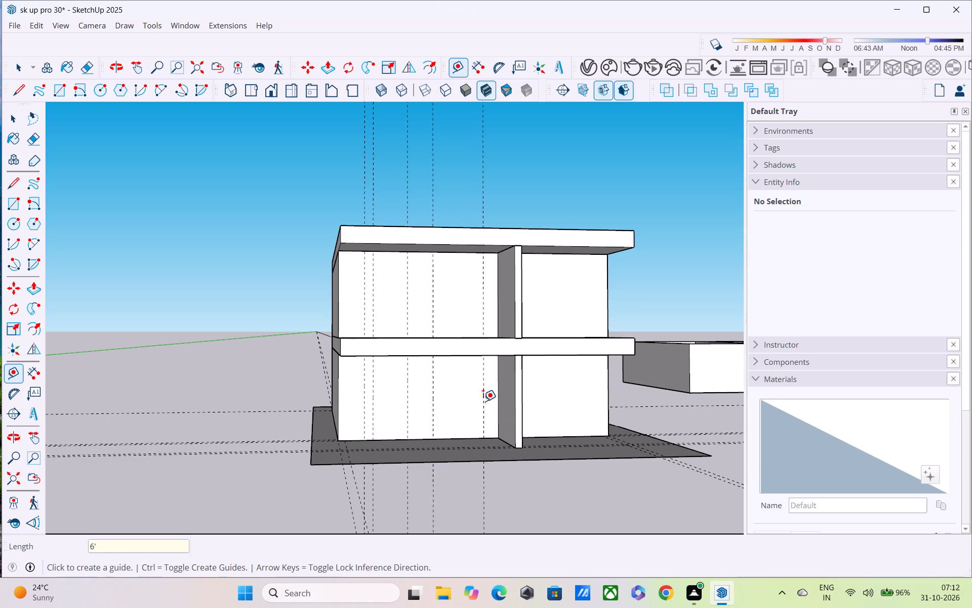
Place vertical guides on the narrower lower front wall, 10" in from its outer edge, then a further 1' and 5' toward the divider.
scroll(483, 401, "down", 2)
middle_click_drag(490, 403, 431, 396)
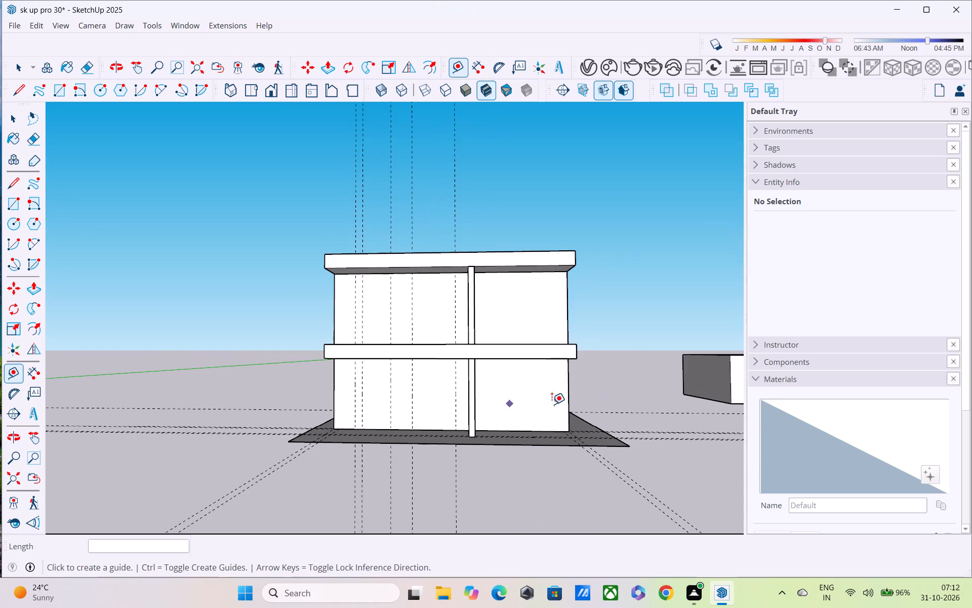
left_click(570, 387)
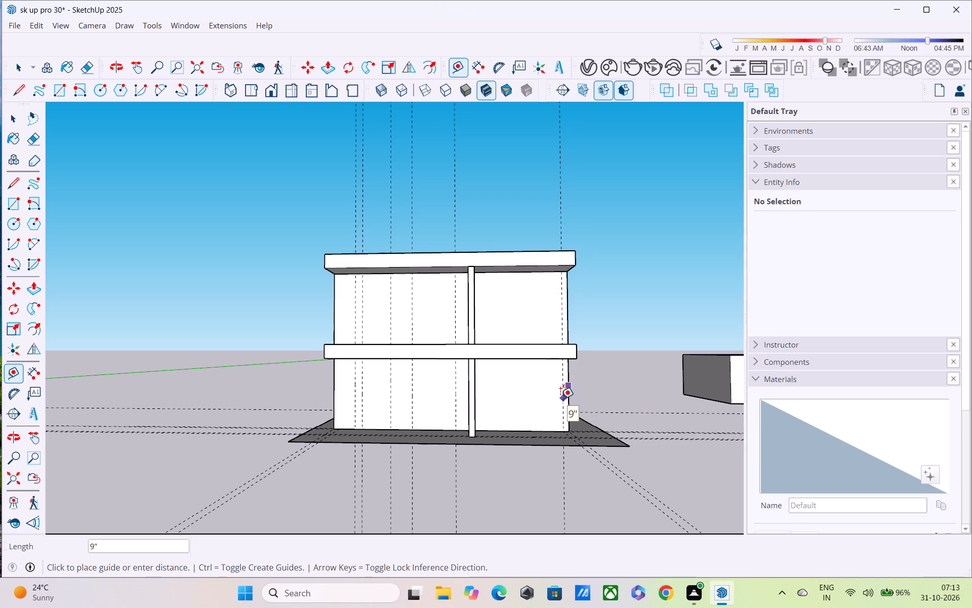
type("10\"")
key("Return")
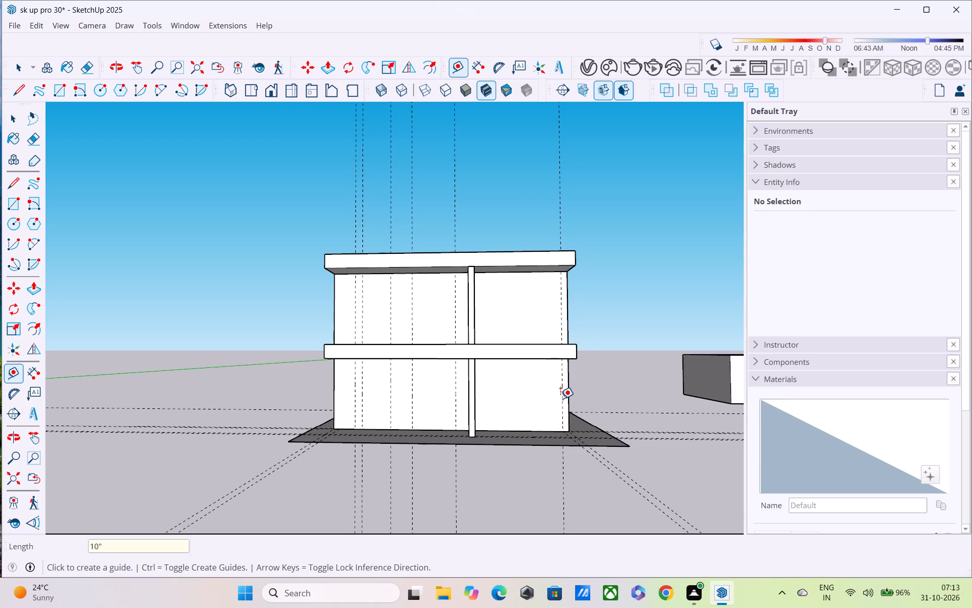
left_click(563, 392)
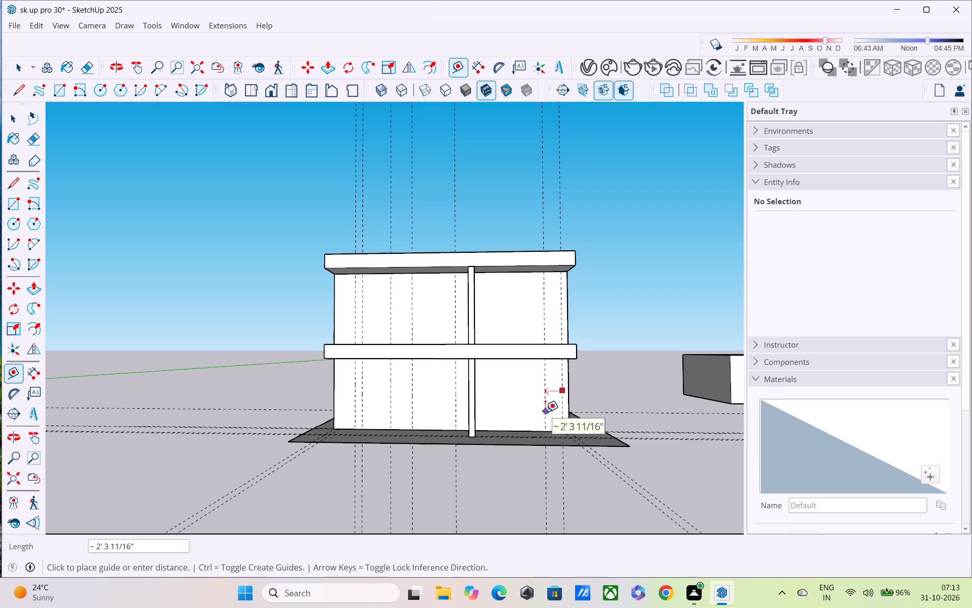
type("1'")
key("Return")
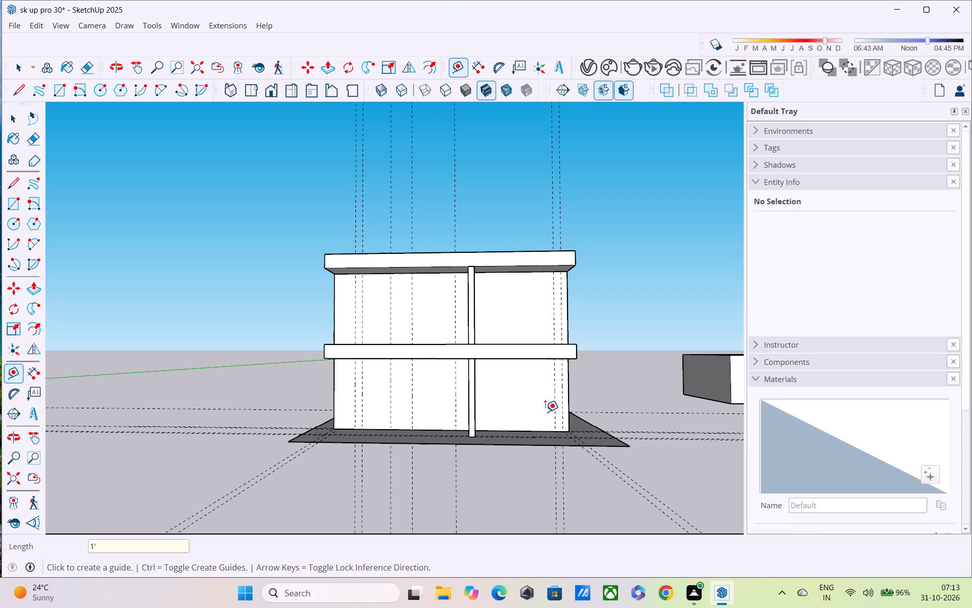
left_click(556, 394)
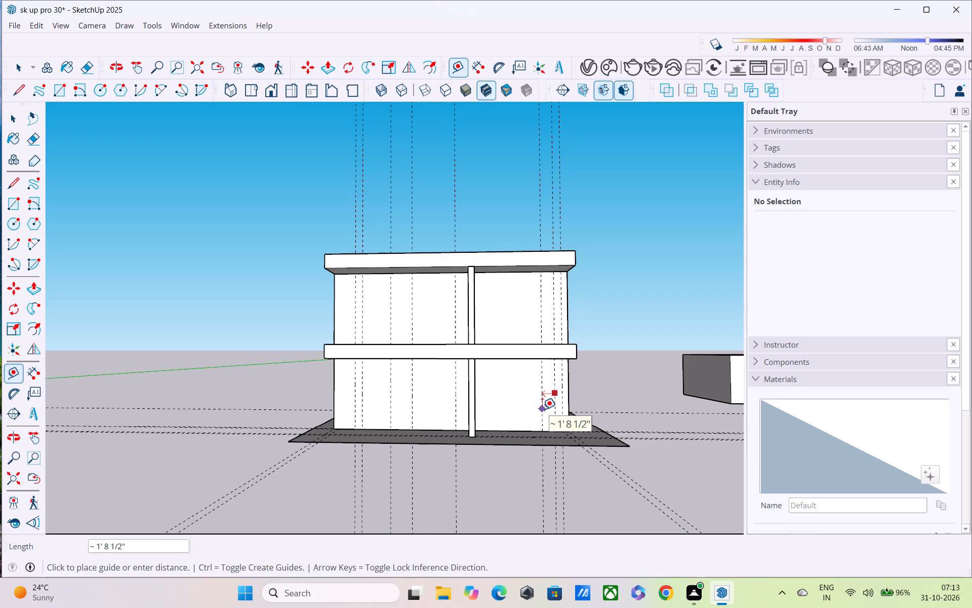
type("5'")
key("Return")
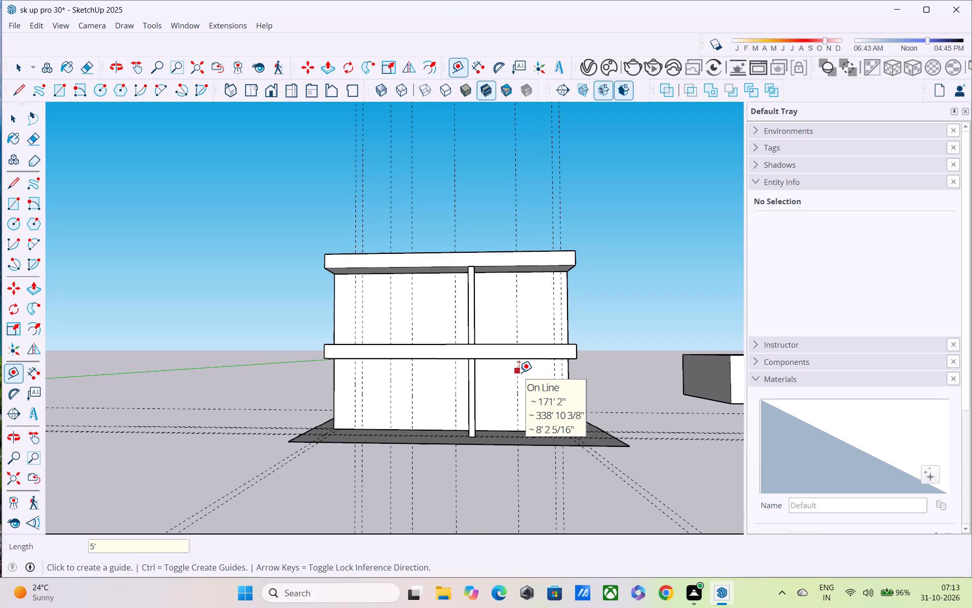
Start a new guide offset from the second vertical guide in from the outer edge, on the upper floor's narrower front section.
scroll(514, 368, "down", 1)
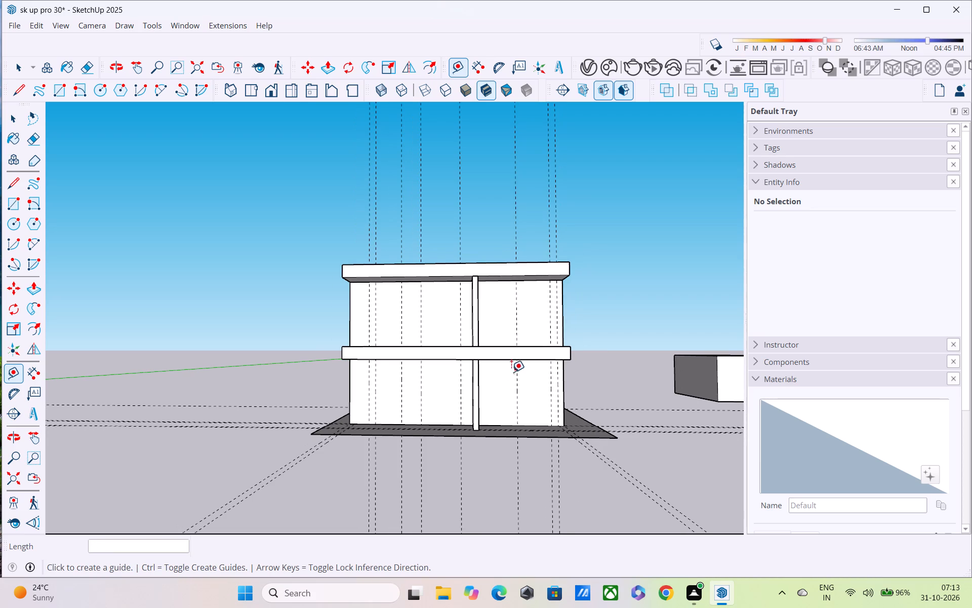
middle_click_drag(508, 378, 515, 398)
left_click(553, 334)
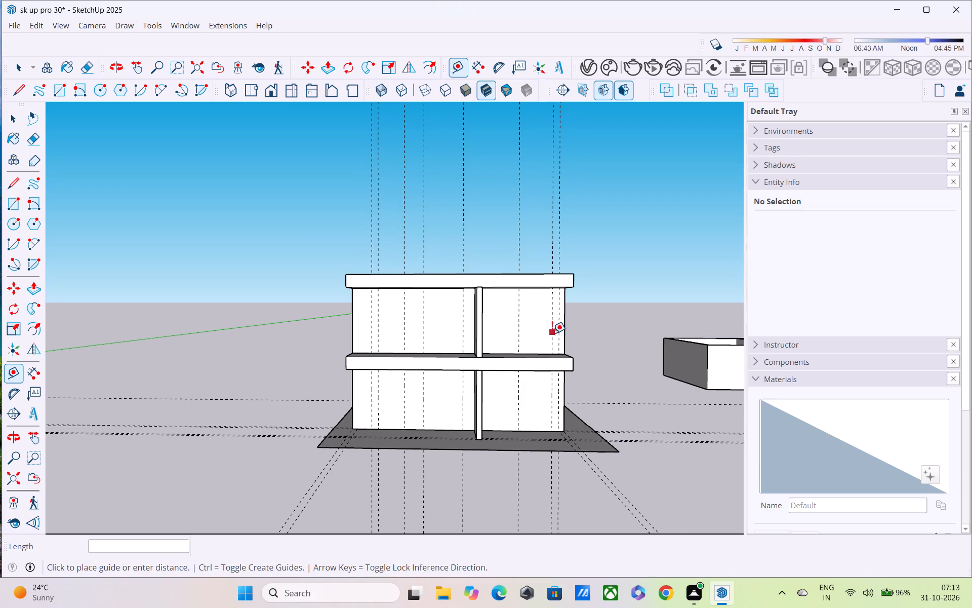
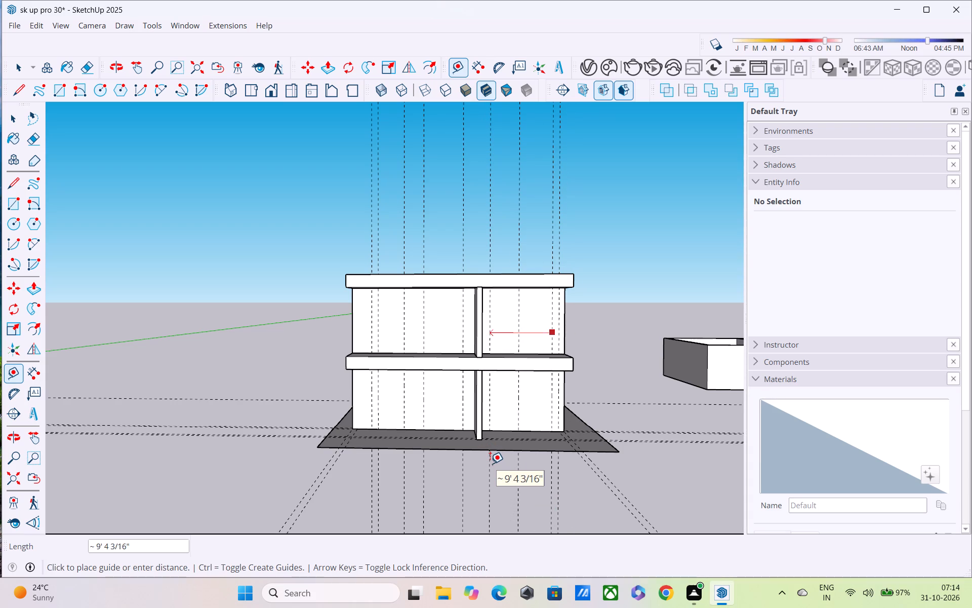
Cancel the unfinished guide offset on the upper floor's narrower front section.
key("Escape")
Examine the two-storey building's front walls, divider, slabs and vertical guides from the front, underside and an angled side view.
scroll(491, 465, "up", 2)
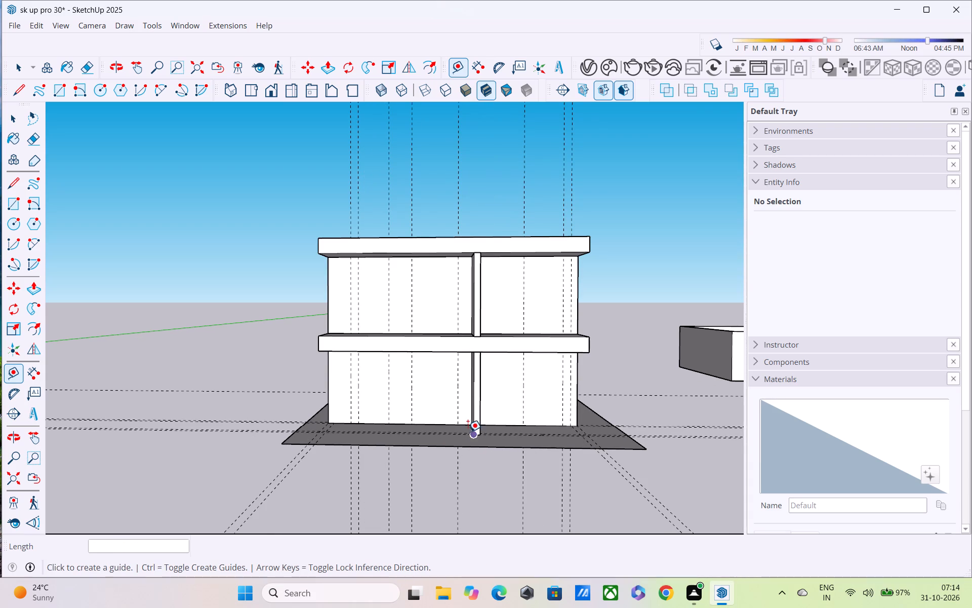
middle_click_drag(468, 374, 484, 343)
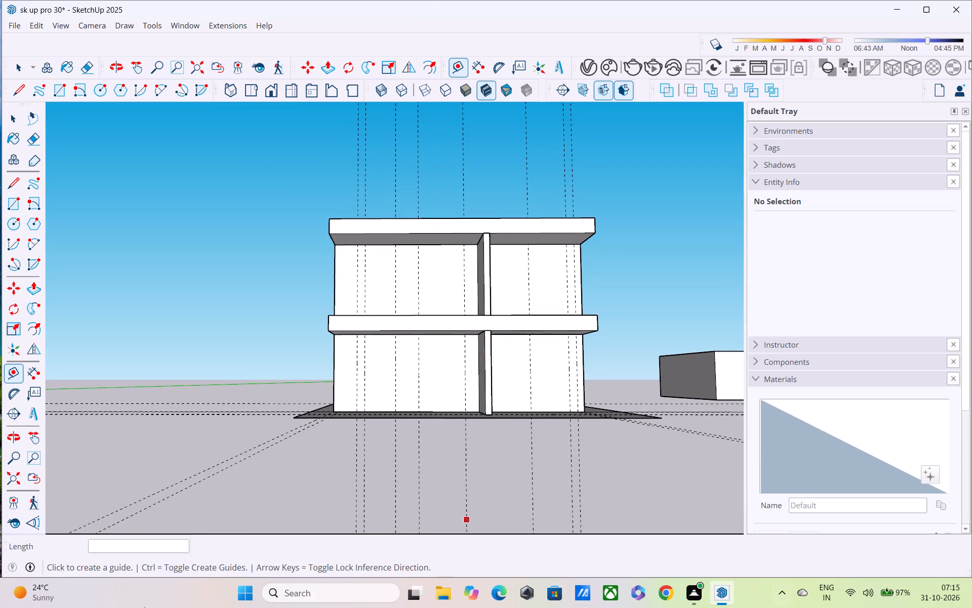
scroll(604, 340, "up", 1)
scroll(563, 364, "down", 6)
middle_click_drag(395, 395, 547, 284)
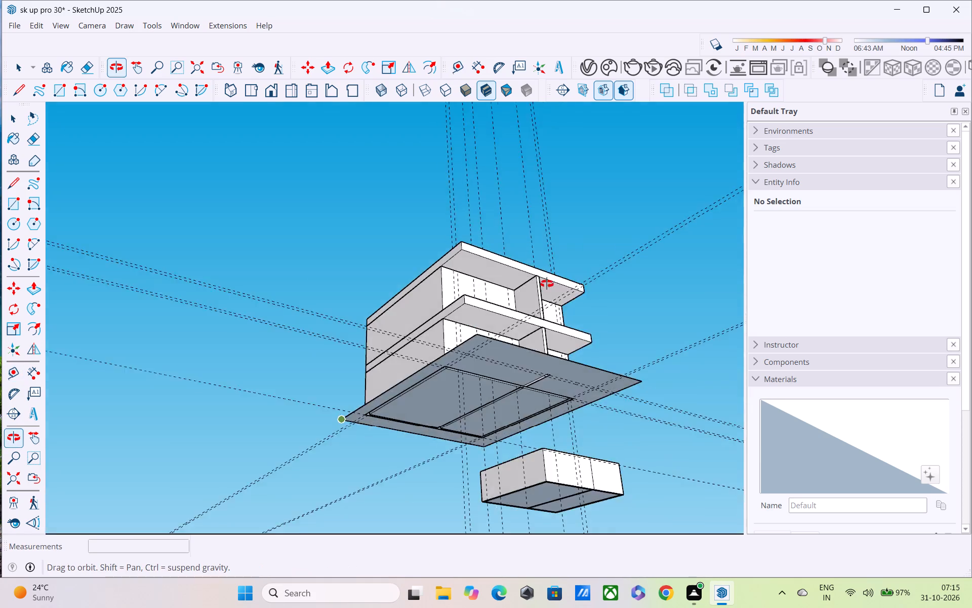
middle_click_drag(547, 284, 538, 405)
scroll(538, 405, "up", 1)
middle_click_drag(460, 335, 369, 345)
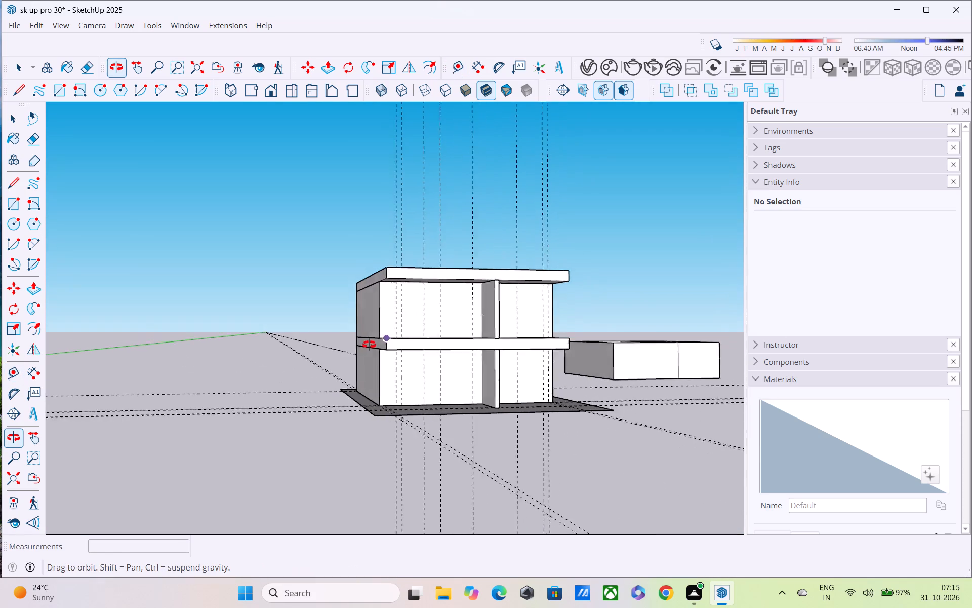
middle_click_drag(369, 345, 367, 345)
scroll(404, 313, "up", 6)
key("space")
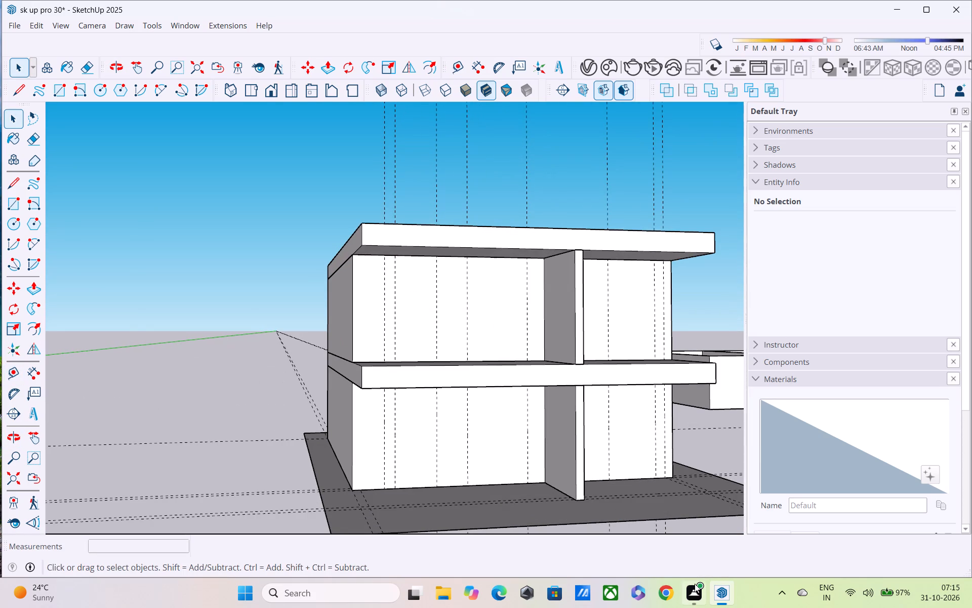
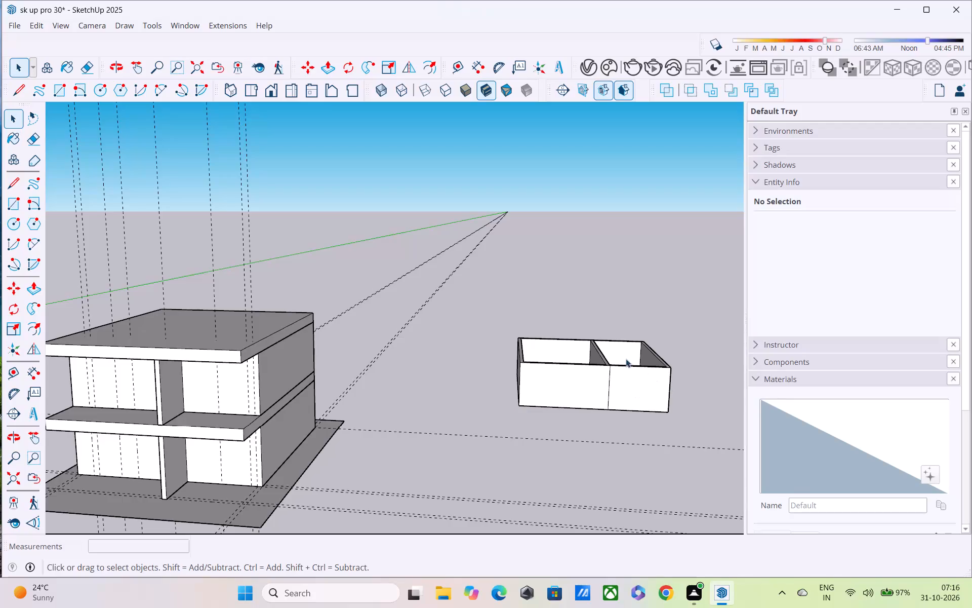
Move the separate wall group onto the building's upper slab, aligning its base corner with the slab's rear corner.
left_click(621, 377)
key("m")
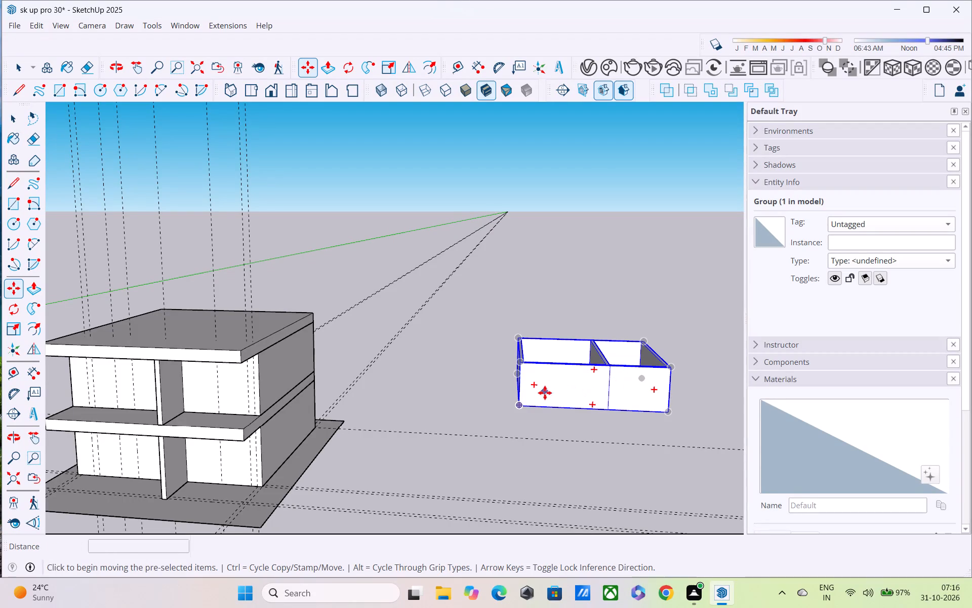
left_click(520, 404)
scroll(371, 215, "down", 1)
middle_click_drag(370, 218, 491, 259, "shift")
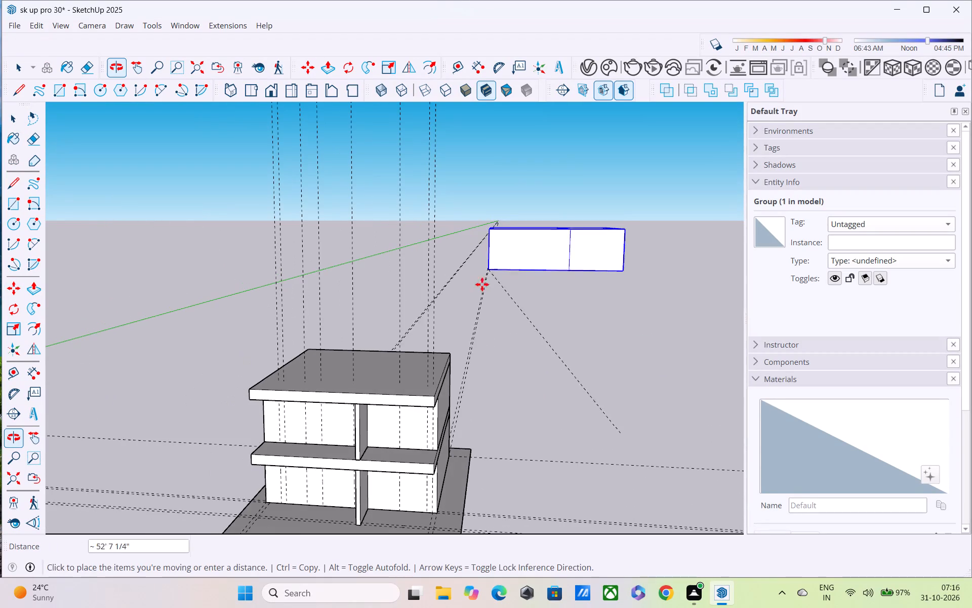
middle_click_drag(355, 341, 792, 366)
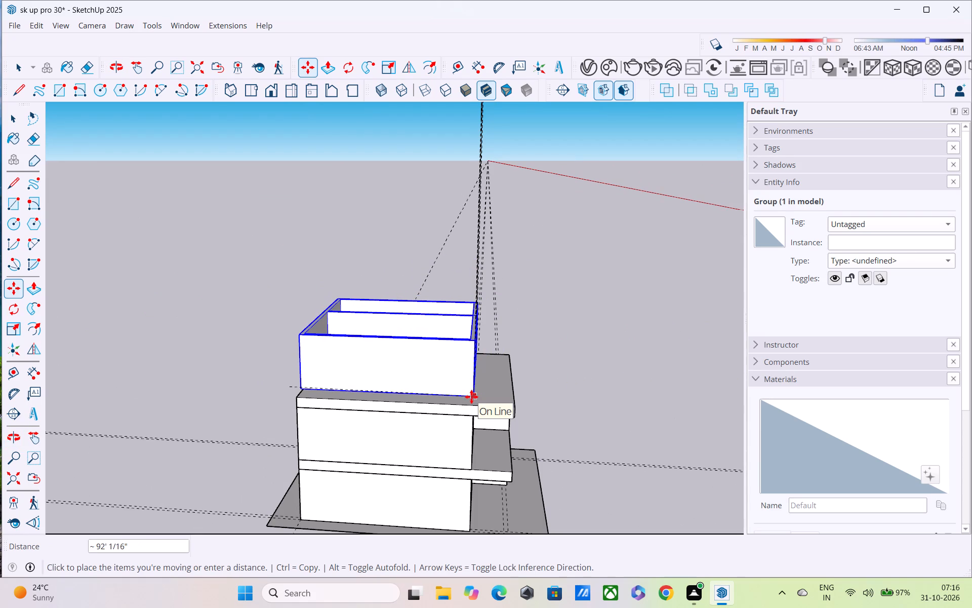
left_click(472, 398)
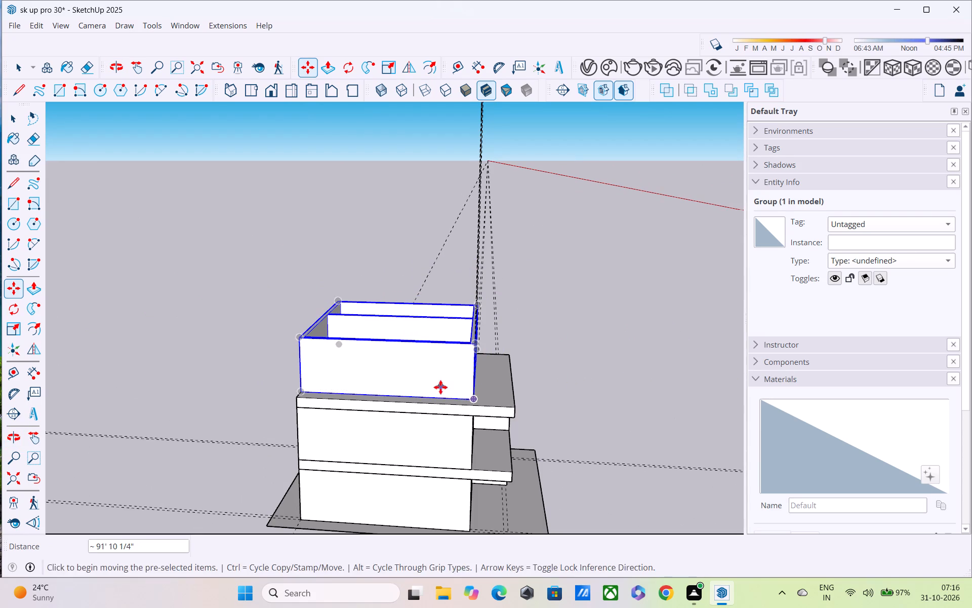
middle_click_drag(440, 387, 632, 370)
scroll(631, 369, "up", 1)
left_click(335, 403)
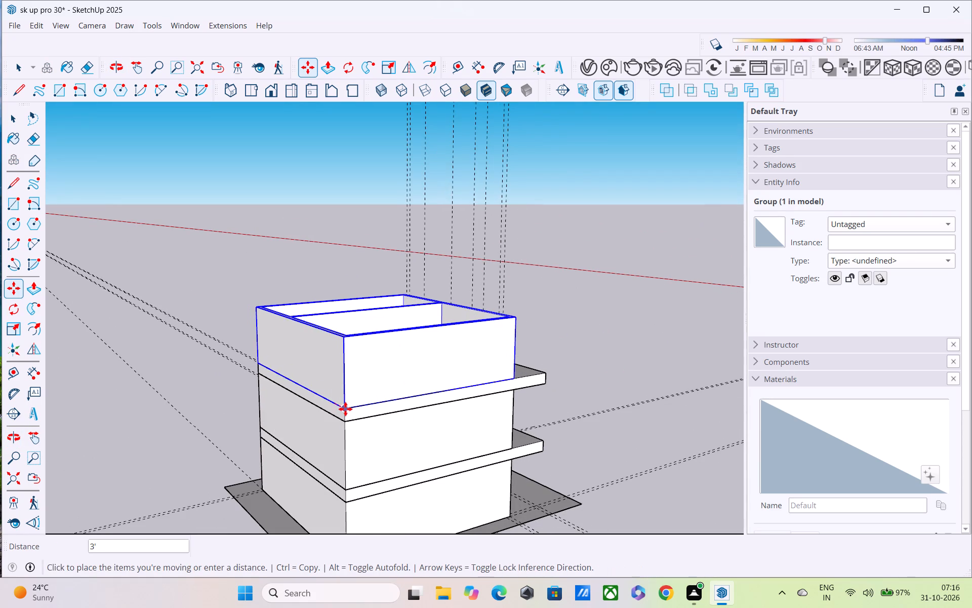
left_click(347, 409)
Copy the slab beneath the new third-storey walls to the top of those walls, aligning its rear corner with the wall corner.
scroll(367, 395, "down", 6)
middle_click_drag(399, 374, 148, 324)
scroll(148, 323, "up", 1)
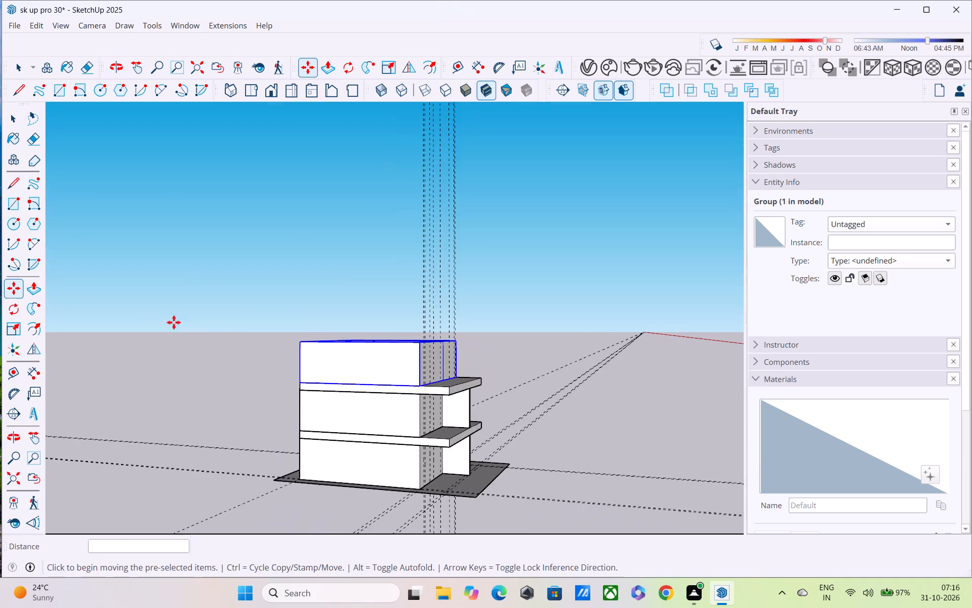
middle_click_drag(409, 344, 138, 364)
middle_click_drag(544, 328, 437, 269)
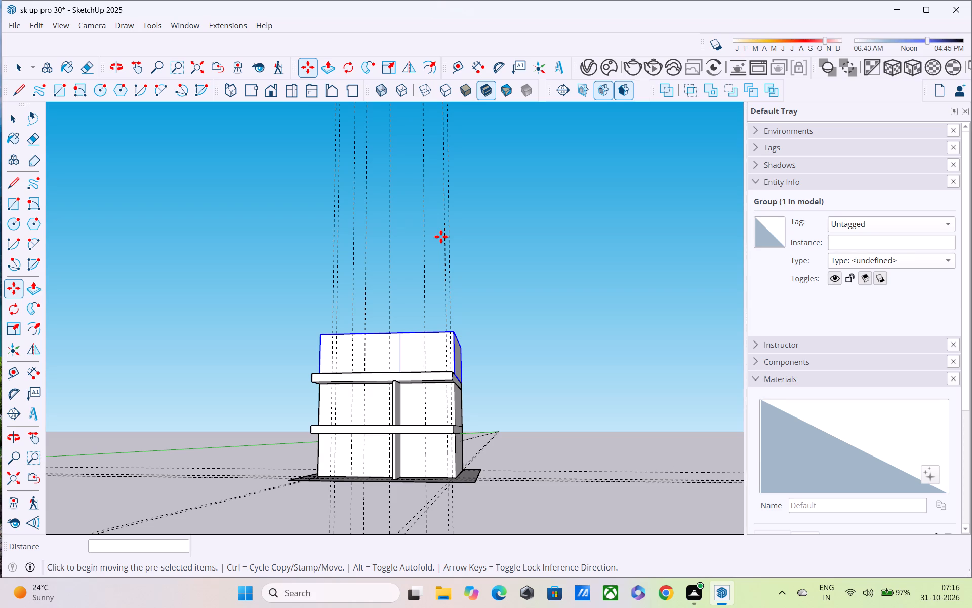
middle_click_drag(391, 378, 405, 428)
scroll(401, 393, "up", 4)
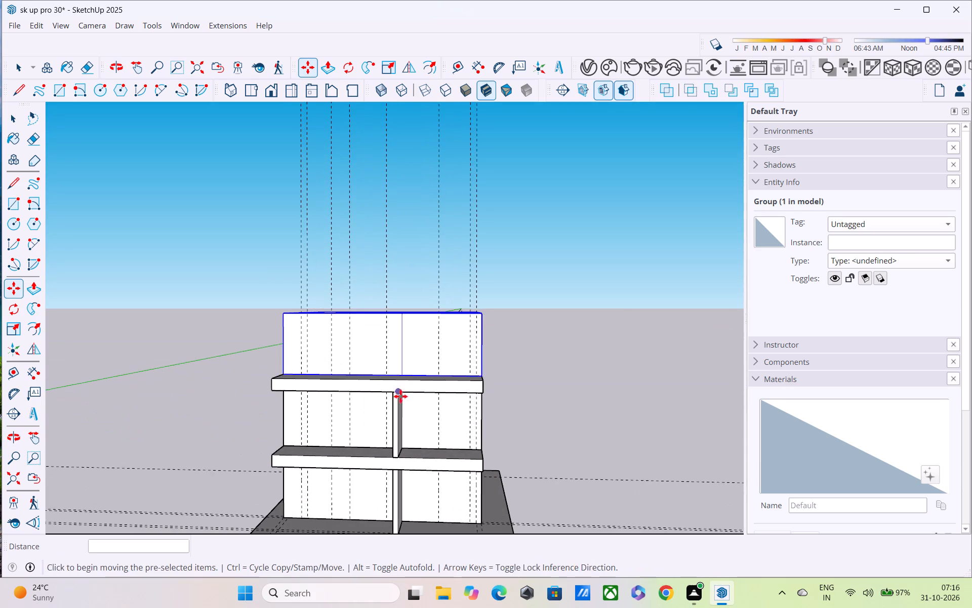
scroll(400, 403, "up", 1)
key("space")
left_click(482, 388)
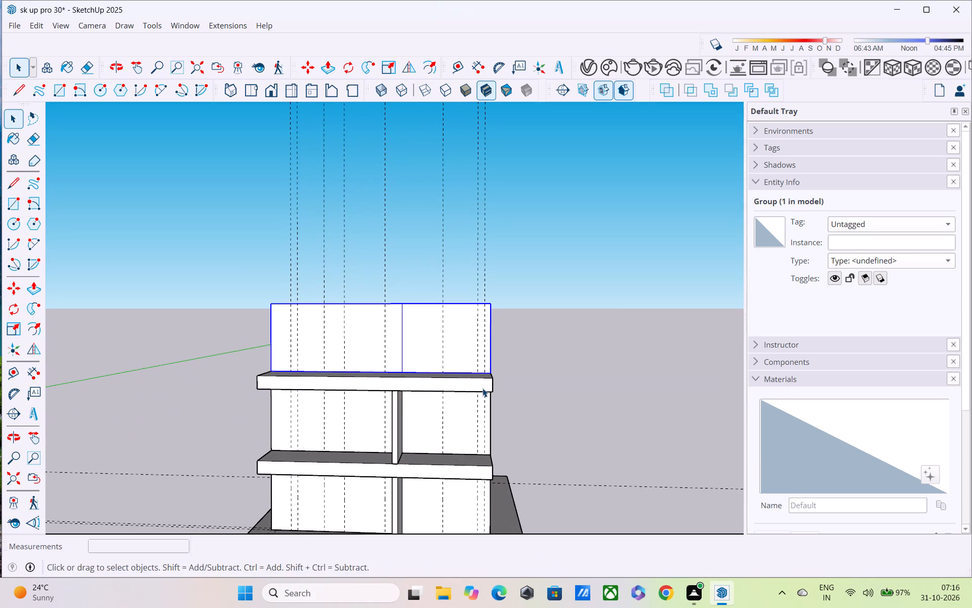
key("m")
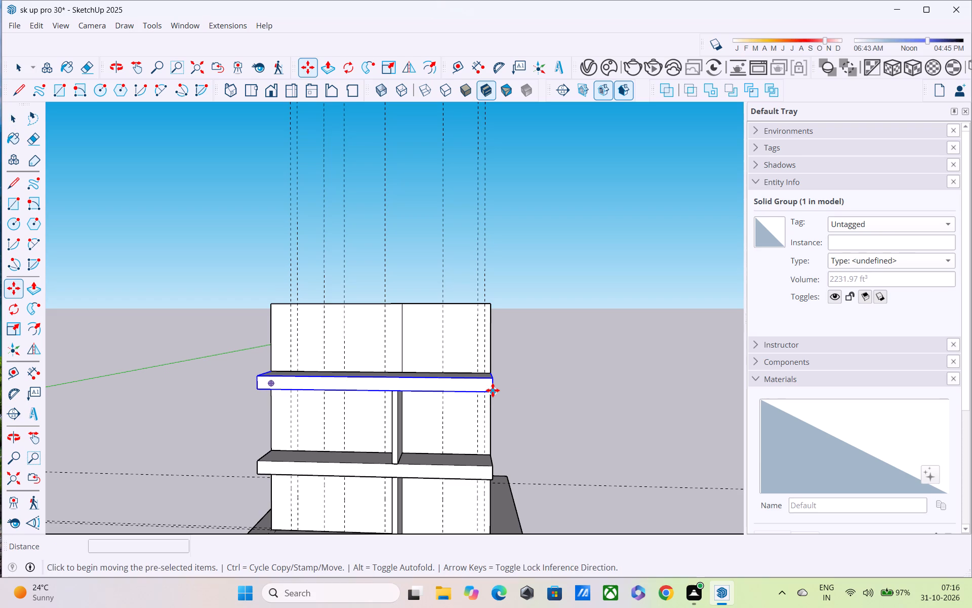
left_click(493, 390)
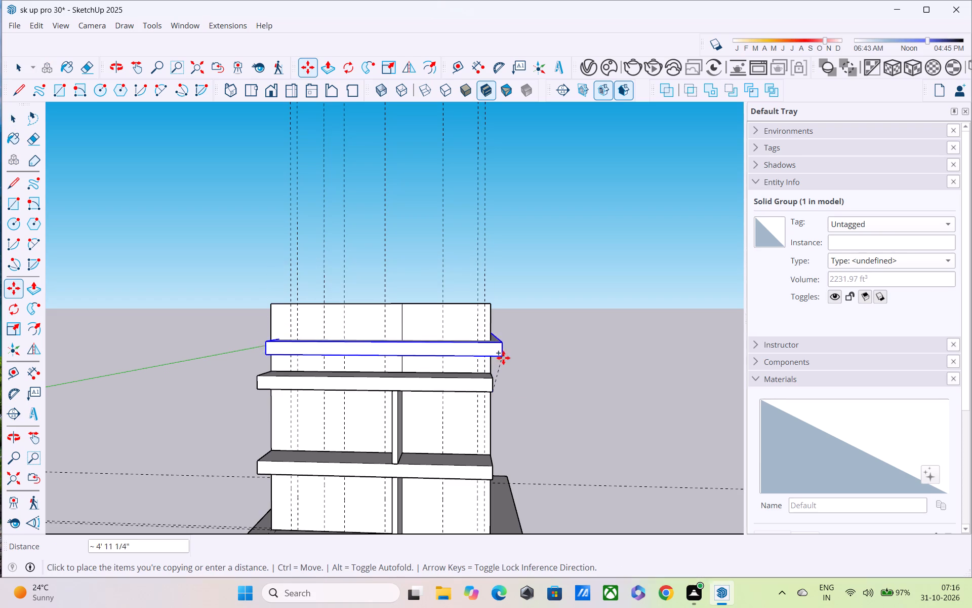
middle_click_drag(494, 304, 467, 304)
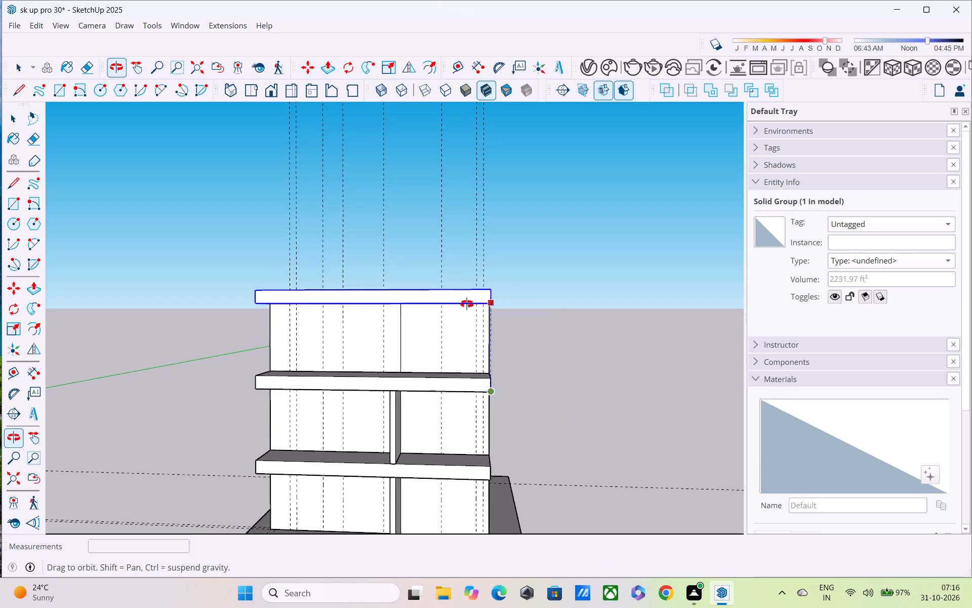
middle_click_drag(467, 304, 136, 370)
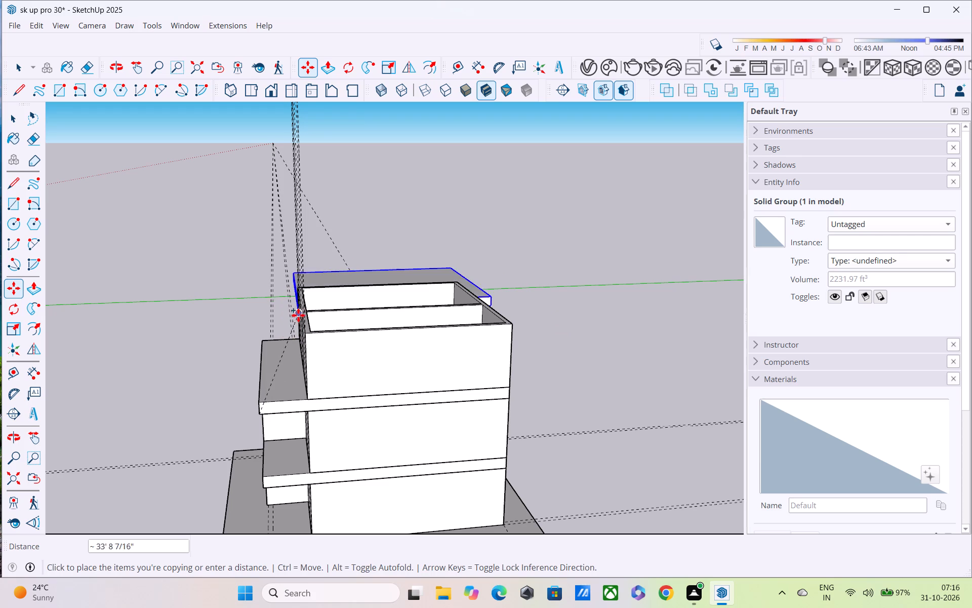
left_click(301, 328)
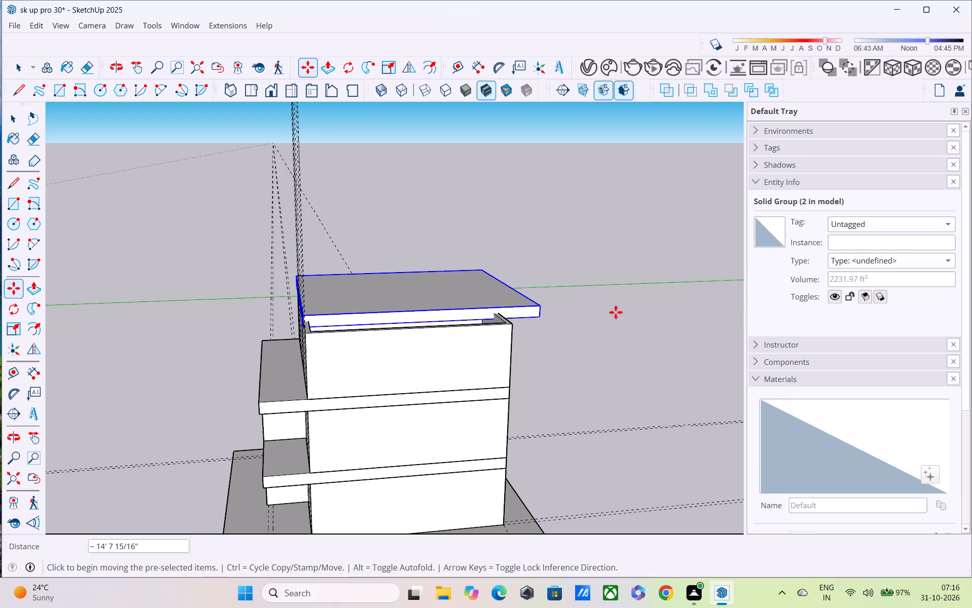
left_click(537, 318)
left_click(510, 325)
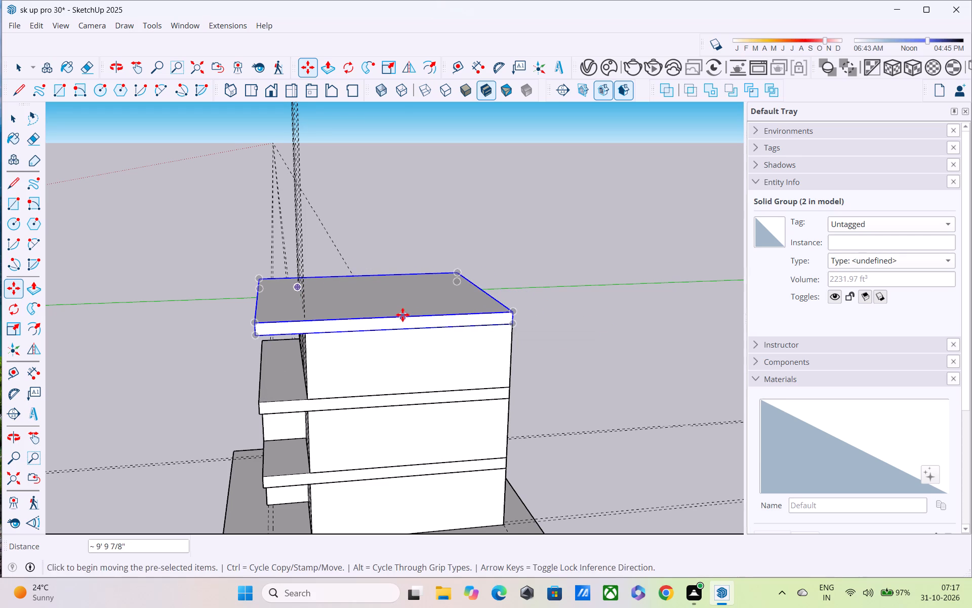
Examine the three-storey building's front walls, slabs and dividers from above, below and the front.
middle_click_drag(402, 315, 562, 204)
scroll(558, 208, "down", 4)
middle_click_drag(431, 312, 602, 393)
scroll(522, 327, "up", 2)
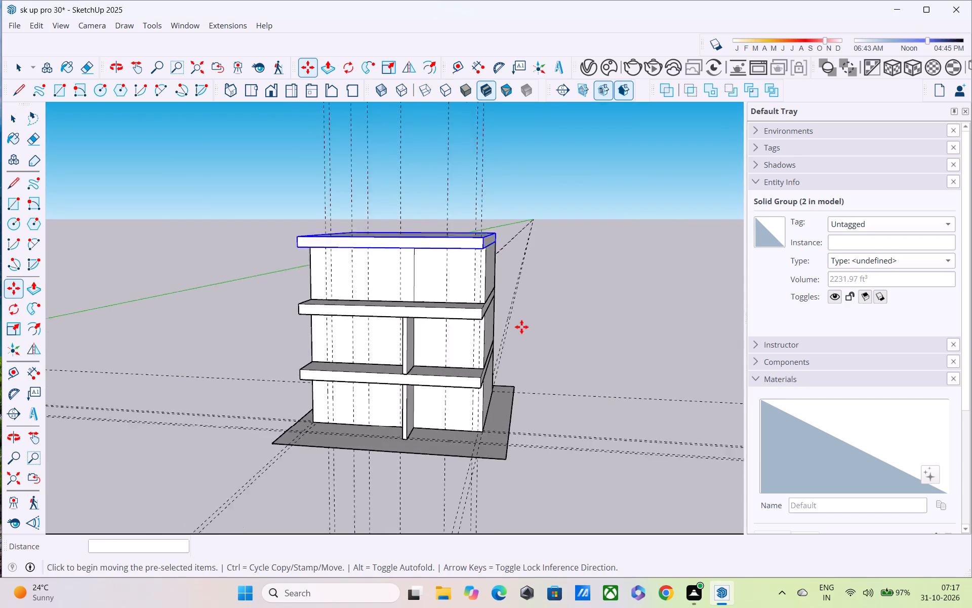
scroll(521, 327, "up", 2)
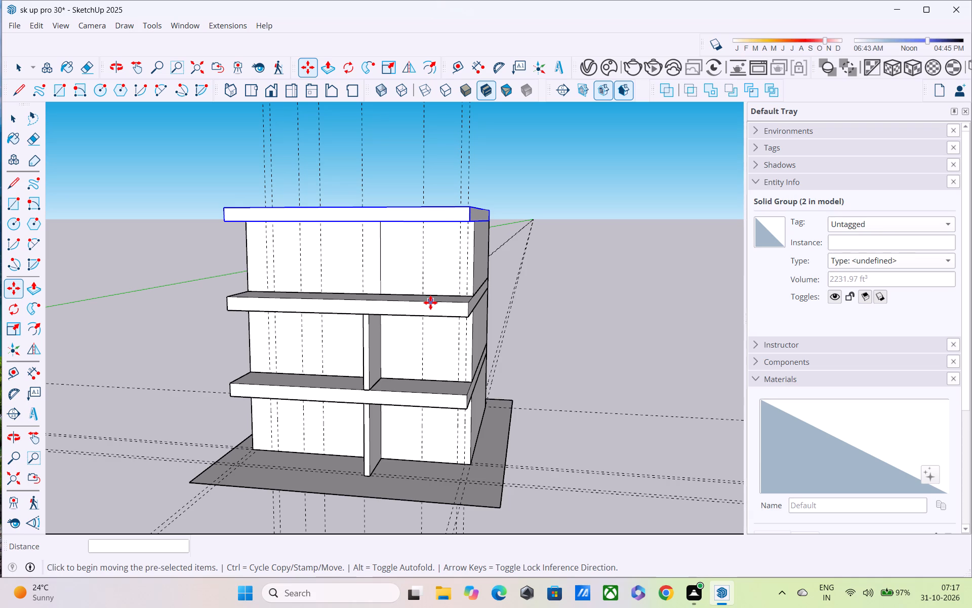
scroll(438, 336, "down", 1)
middle_click_drag(430, 316, 482, 247)
scroll(469, 254, "up", 6)
middle_click_drag(457, 273, 355, 365)
scroll(360, 362, "down", 4)
middle_click_drag(373, 348, 410, 302, "shift")
scroll(304, 312, "up", 1)
middle_click_drag(313, 301, 383, 268)
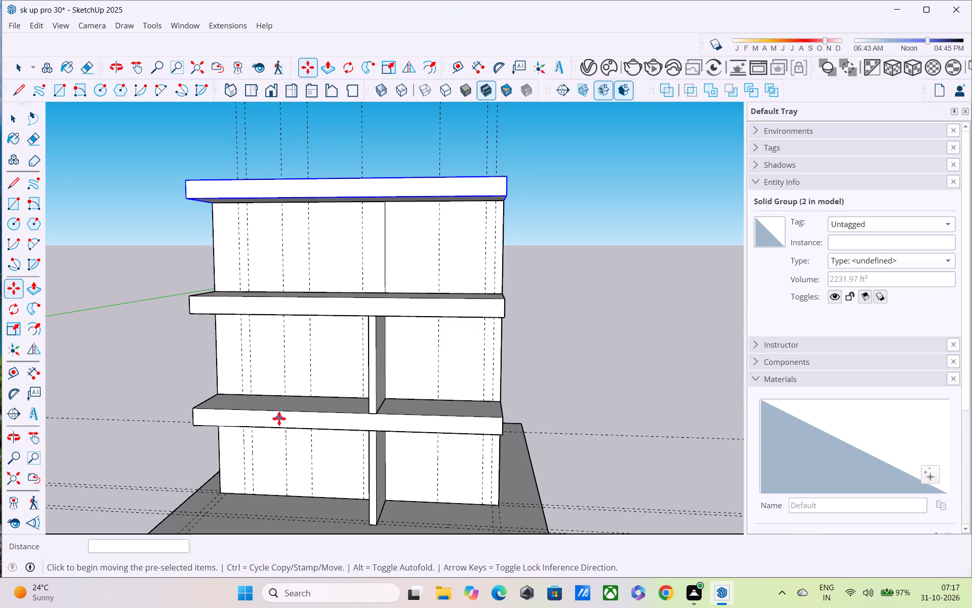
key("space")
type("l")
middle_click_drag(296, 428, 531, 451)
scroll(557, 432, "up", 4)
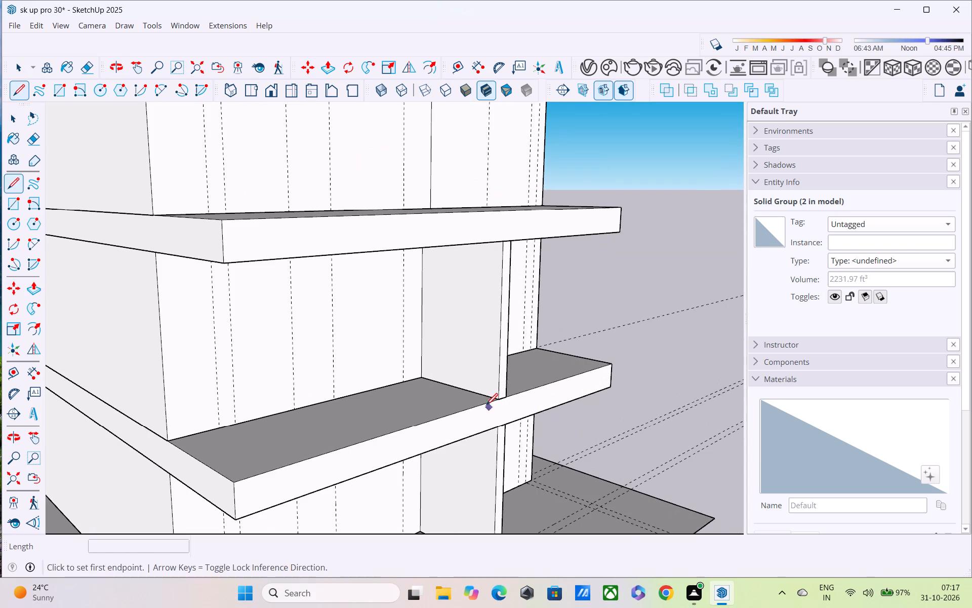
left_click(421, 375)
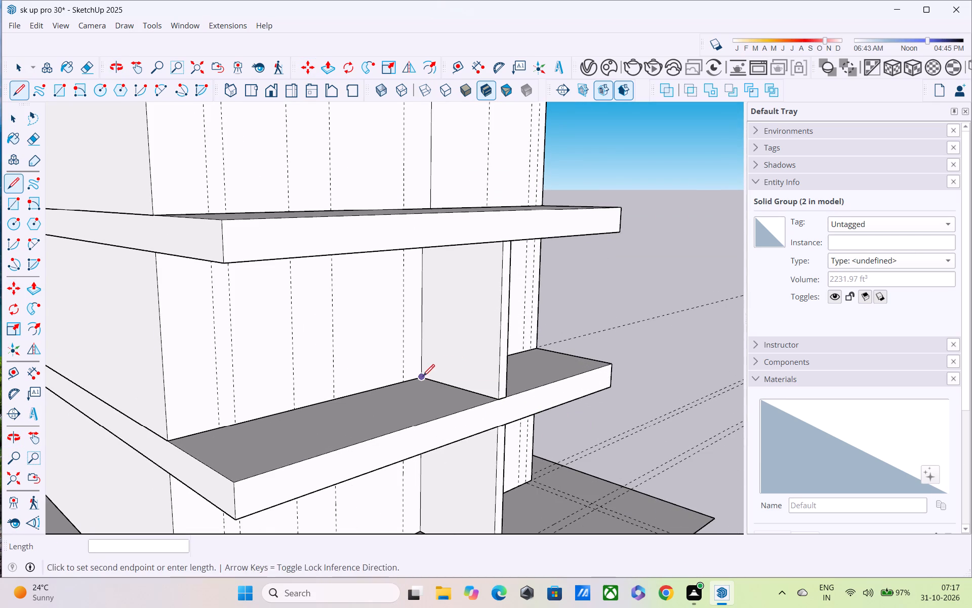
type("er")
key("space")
Inside the lowest overhanging slab's group, draw a balcony rectangle about 18' 5" by 7' from the wall's outer corner to the divider's front edge.
scroll(322, 463, "down", 3)
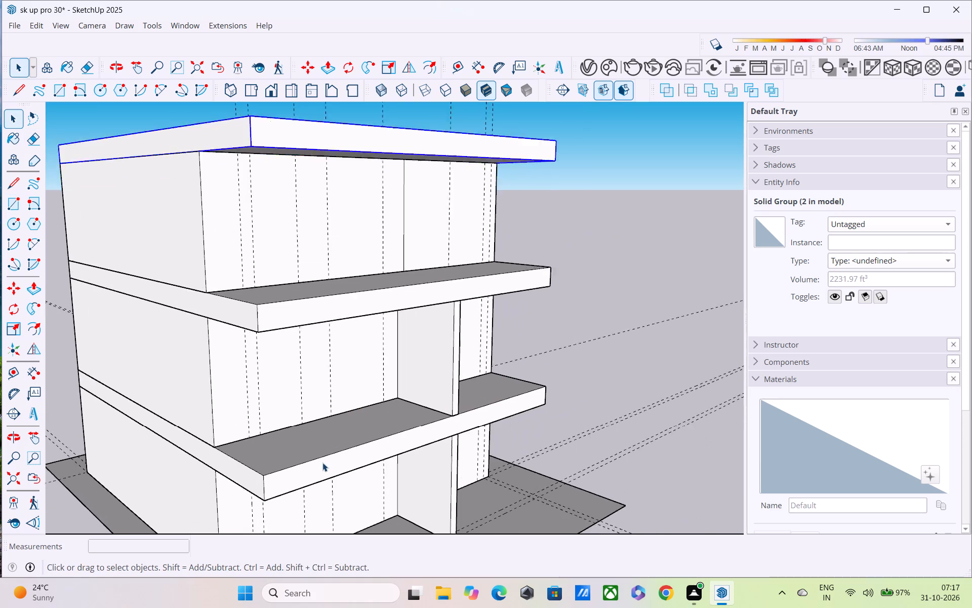
scroll(322, 463, "down", 2)
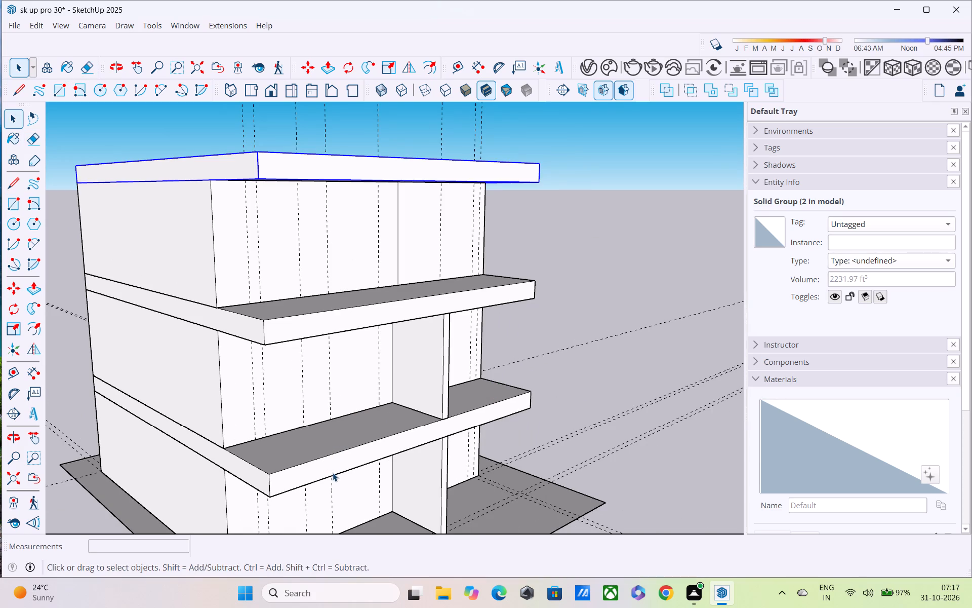
double_click(336, 463)
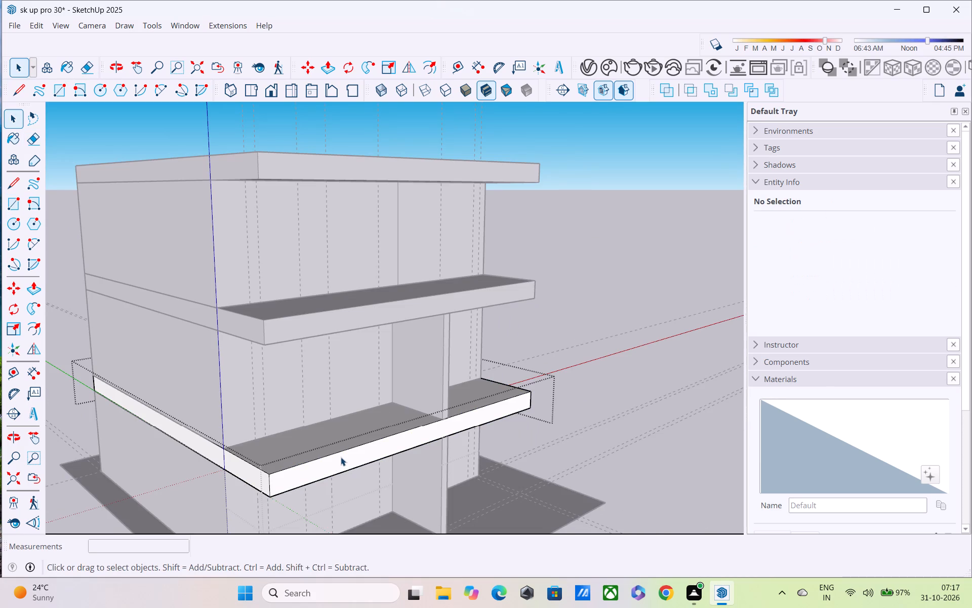
key("r")
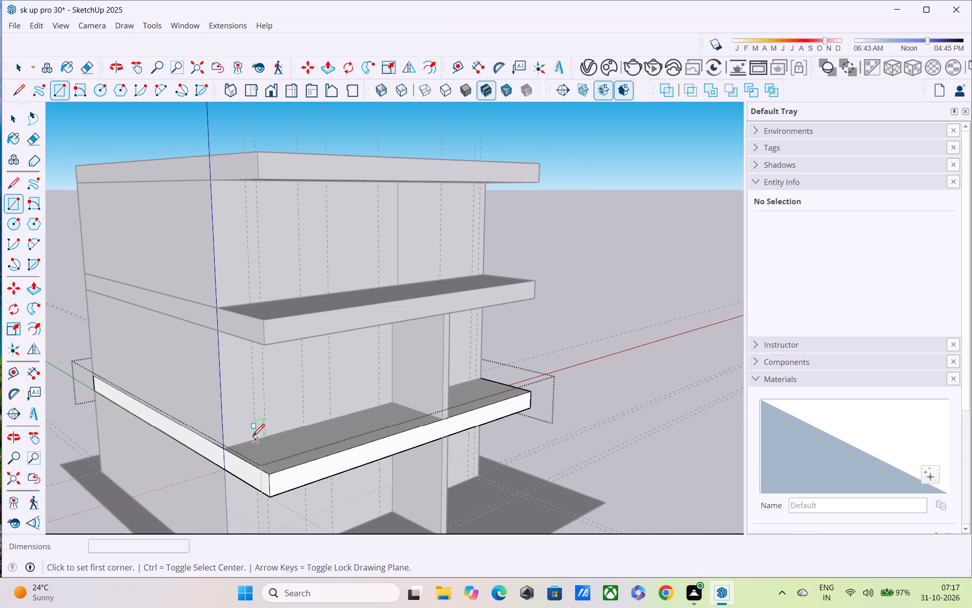
middle_click_drag(274, 451, 175, 480)
scroll(192, 443, "up", 10)
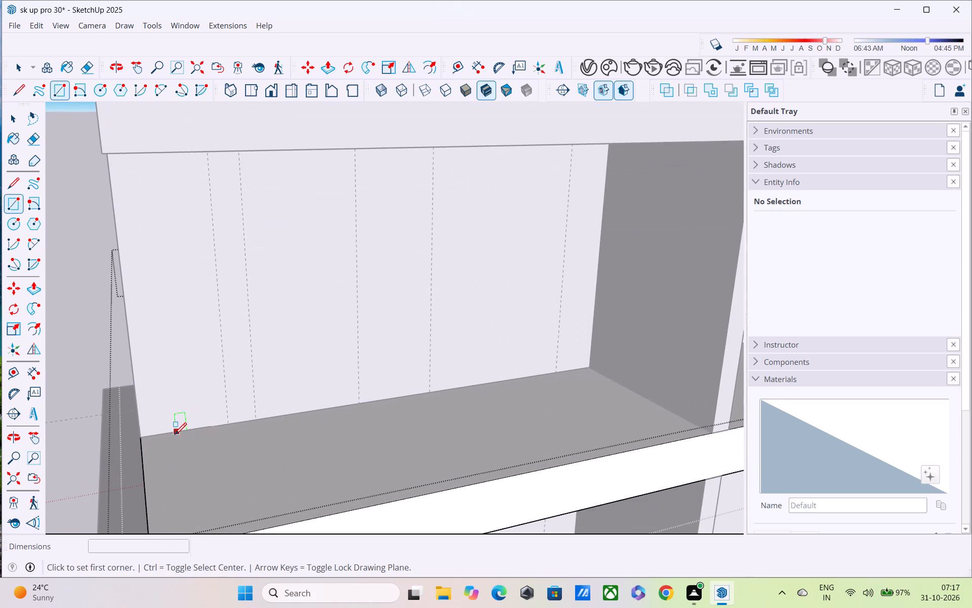
left_click(144, 434)
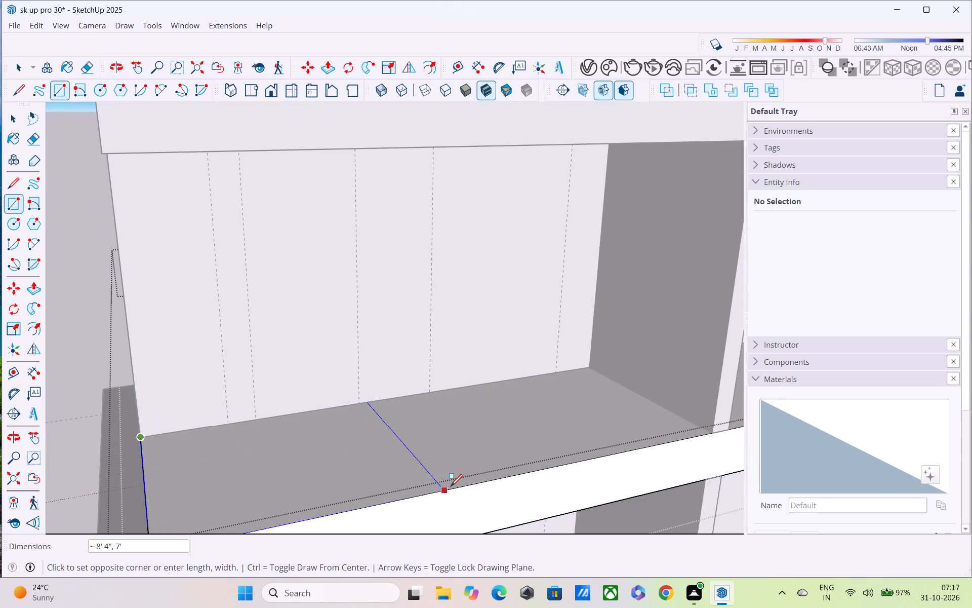
middle_click_drag(548, 477, 431, 445)
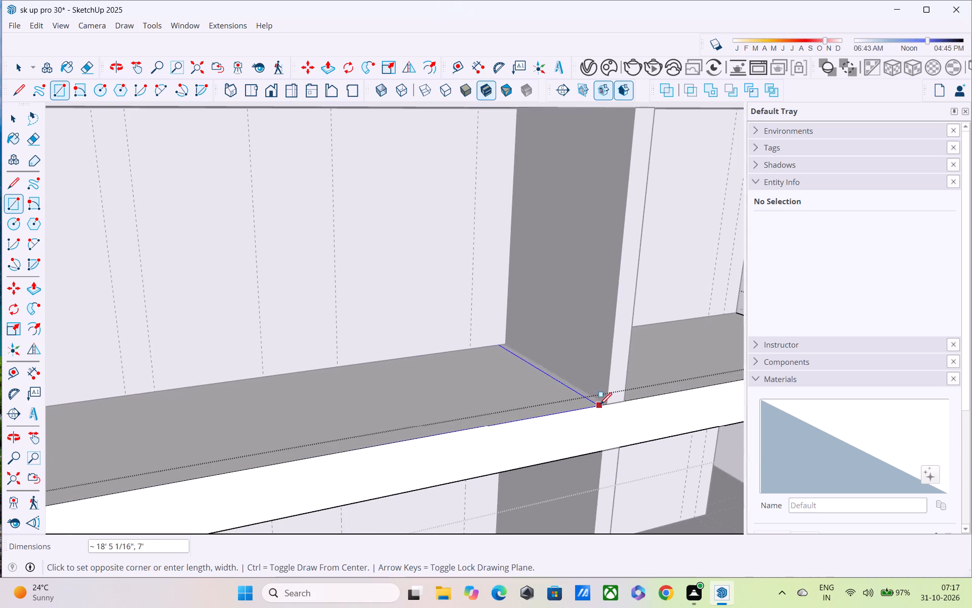
left_click(606, 406)
scroll(606, 406, "down", 10)
key("space")
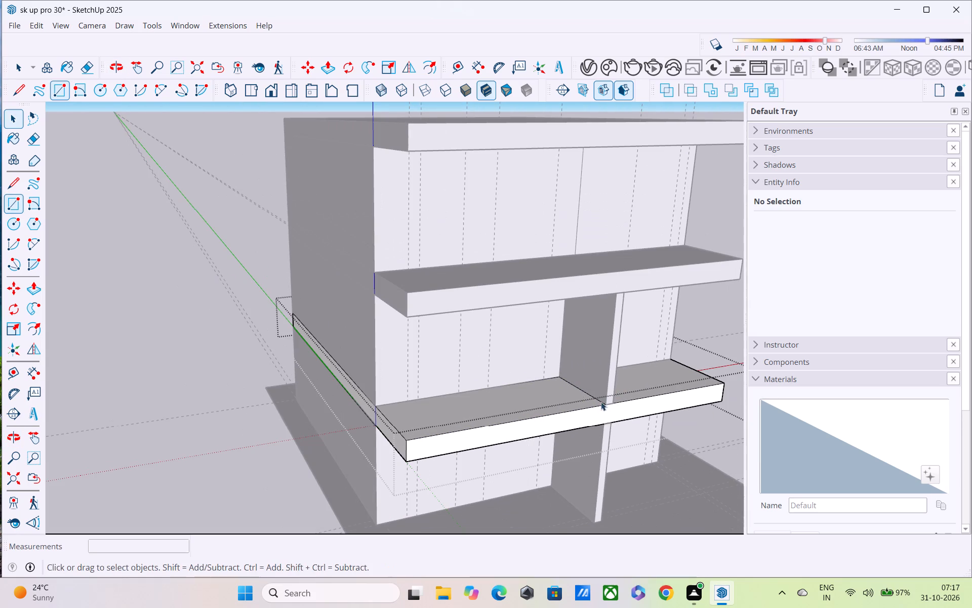
Inside the middle overhanging slab's group, draw a balcony rectangle from the wall's outer corner to the divider's position on the slab's front edge.
double_click(496, 302)
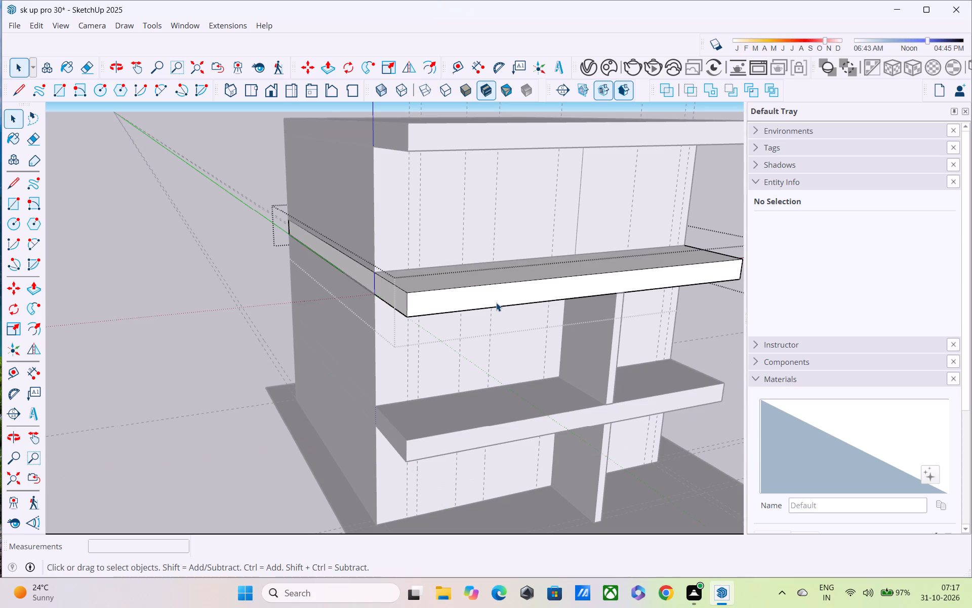
middle_click_drag(496, 302, 394, 397)
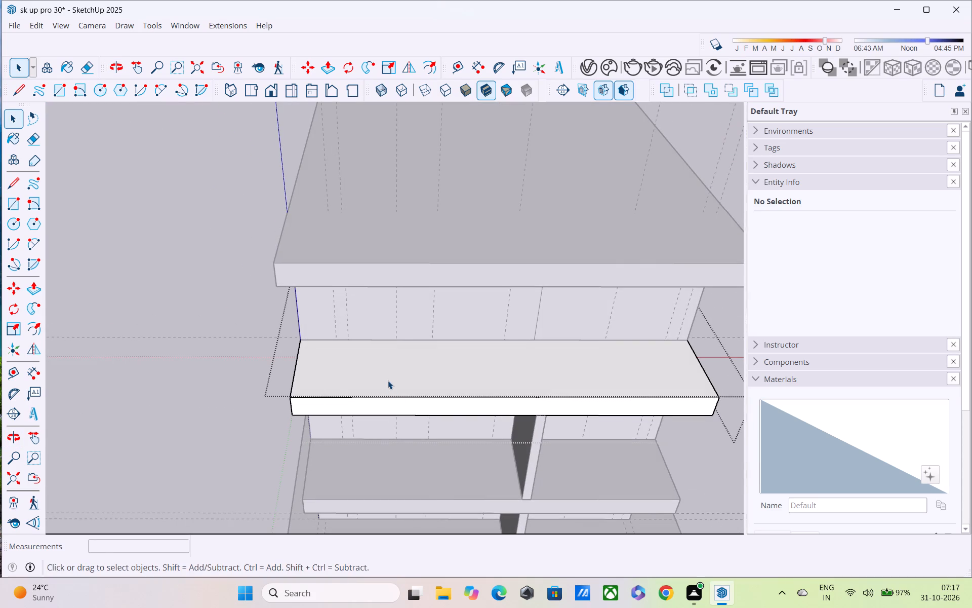
key("r")
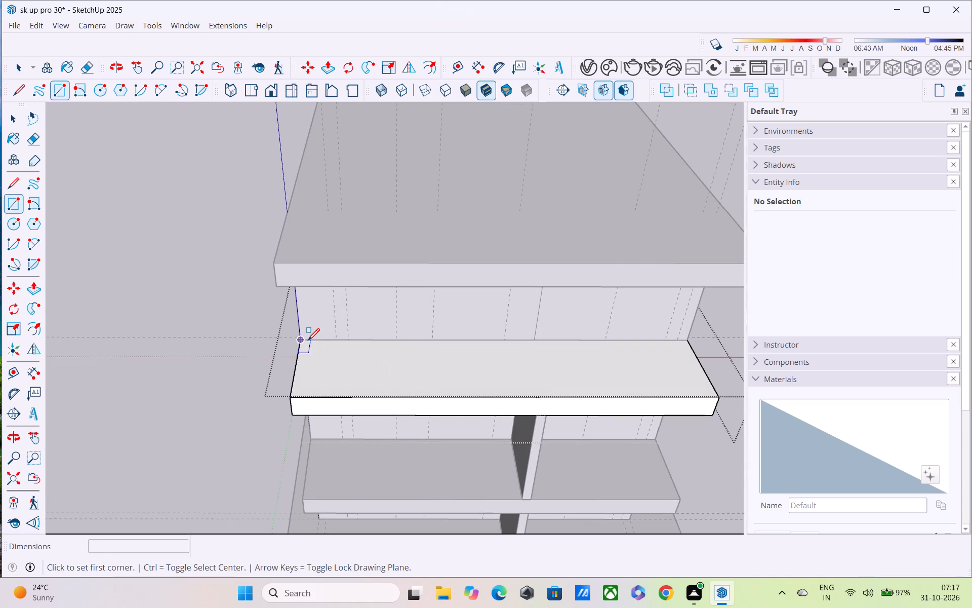
left_click(308, 340)
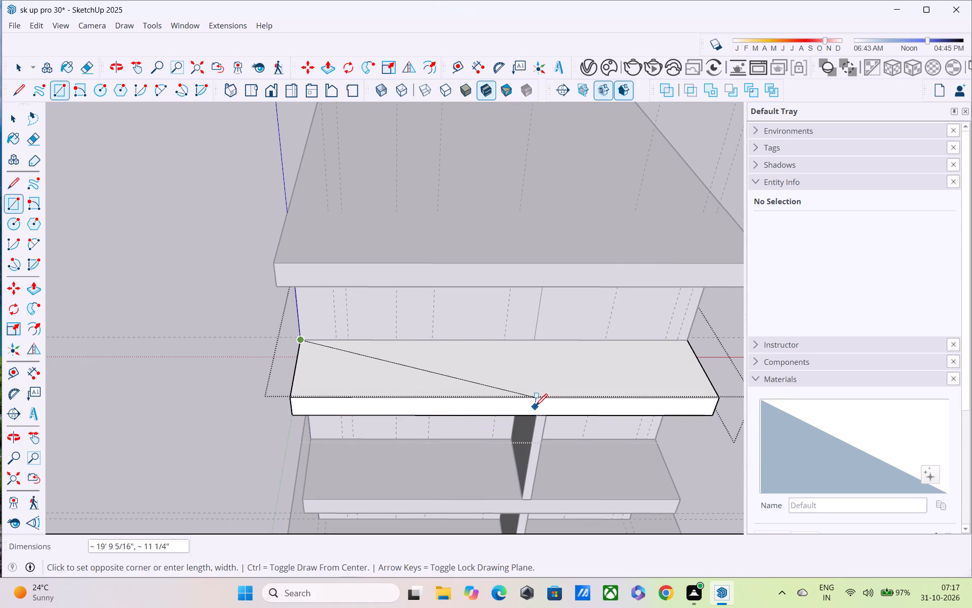
middle_click_drag(539, 401, 557, 315)
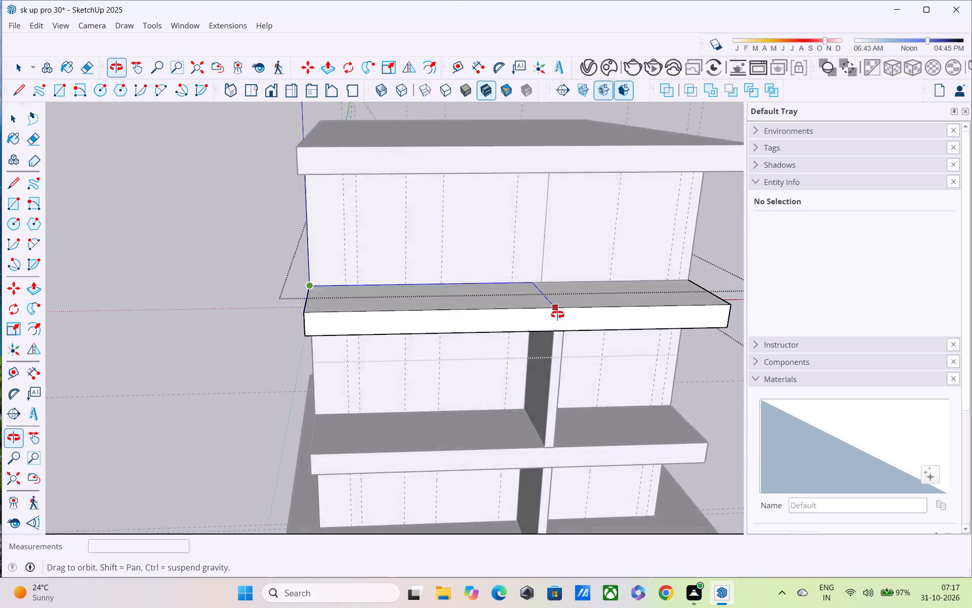
middle_click_drag(557, 315, 564, 301)
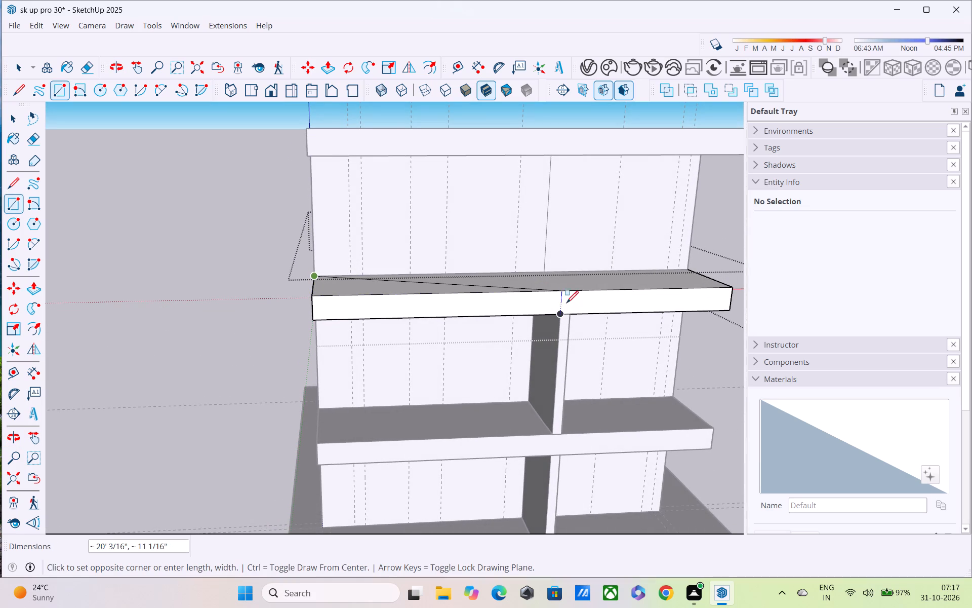
left_click(564, 292)
Examine the building's slabs and dividers from above and the front corner, and leave the middle slab's group.
middle_click_drag(564, 292, 546, 379)
scroll(549, 368, "up", 1)
scroll(549, 368, "down", 5)
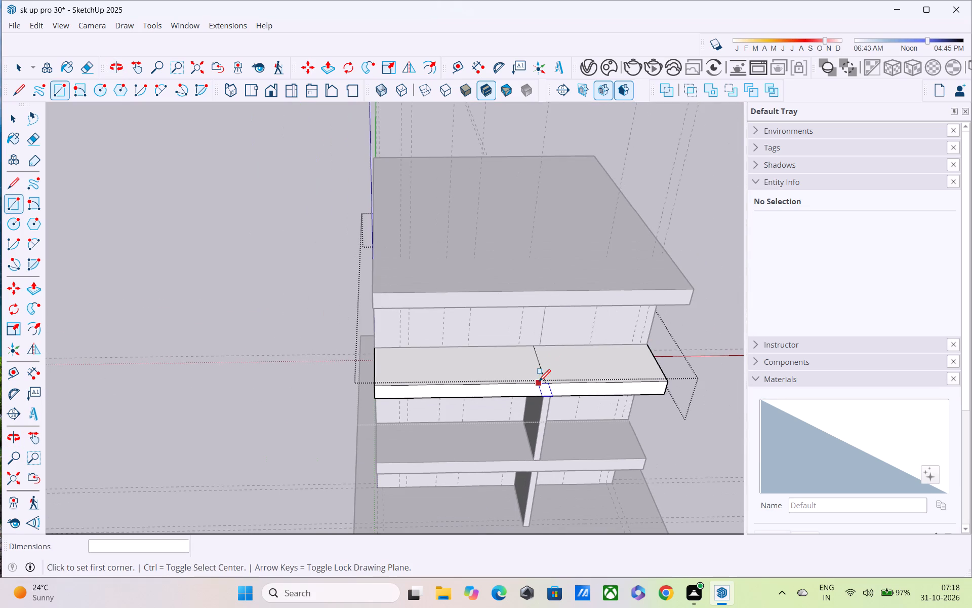
scroll(538, 382, "down", 4)
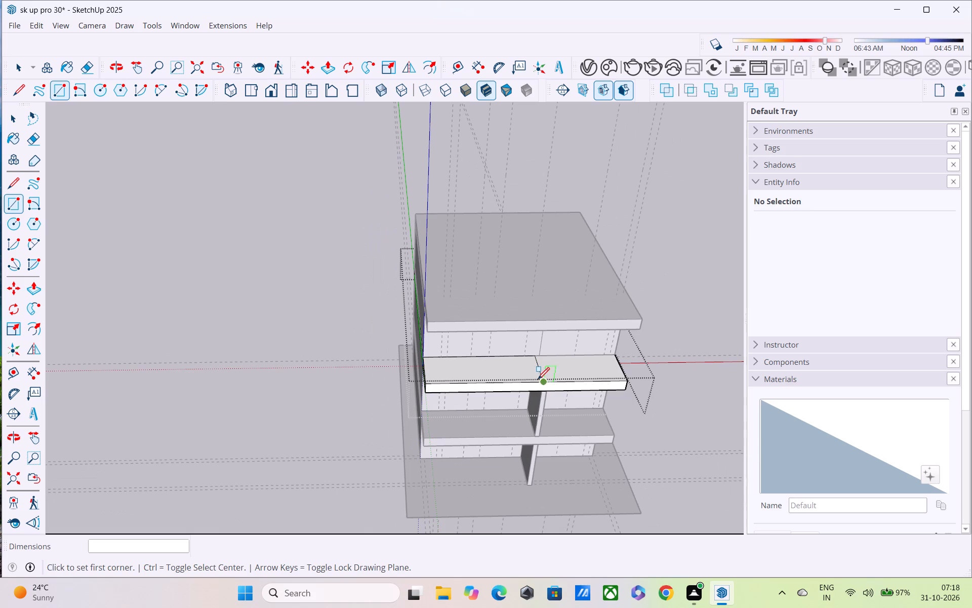
middle_click_drag(536, 384, 543, 341)
scroll(546, 328, "down", 2)
middle_click_drag(545, 328, 550, 268)
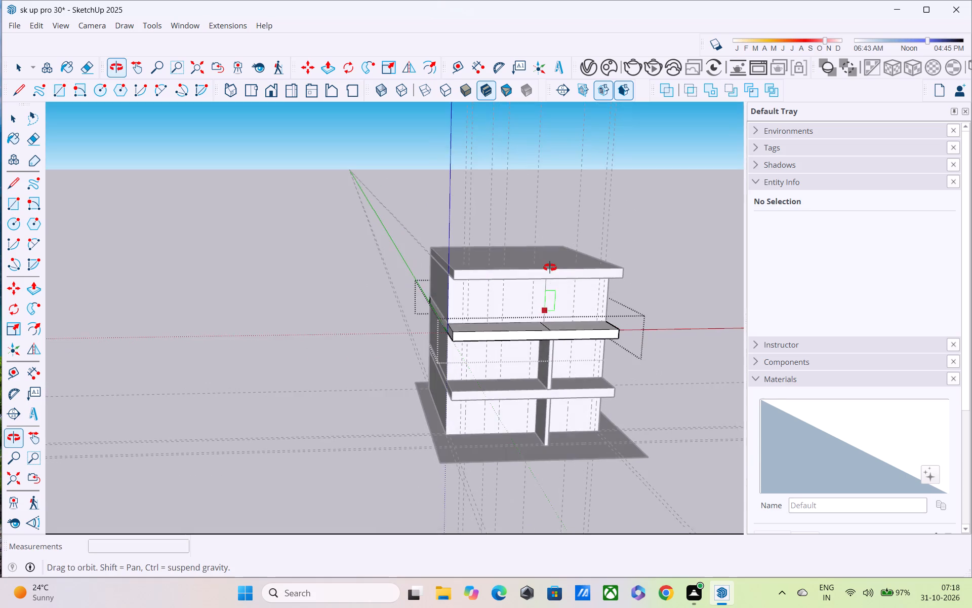
middle_click_drag(550, 268, 551, 264)
key("space")
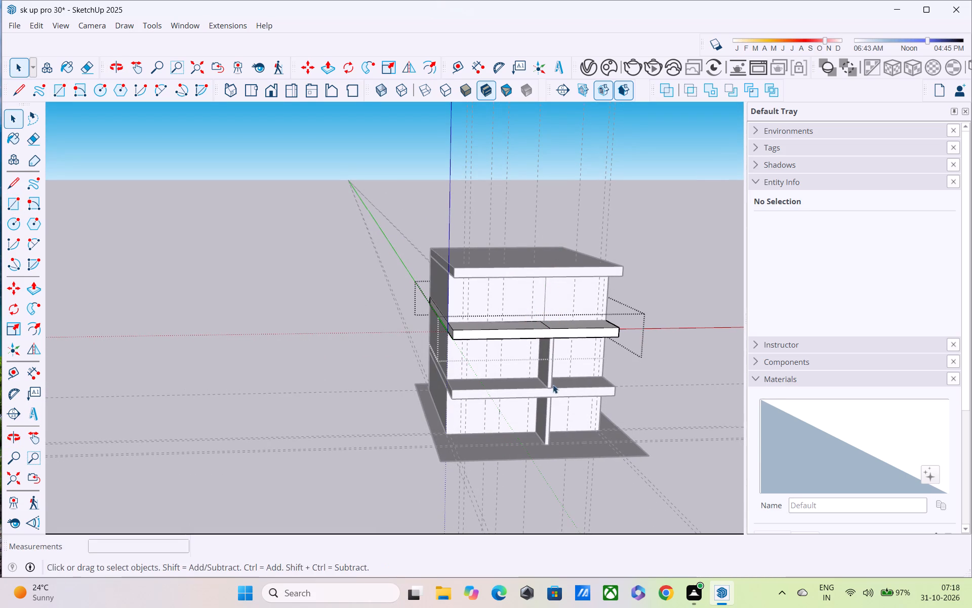
key("l")
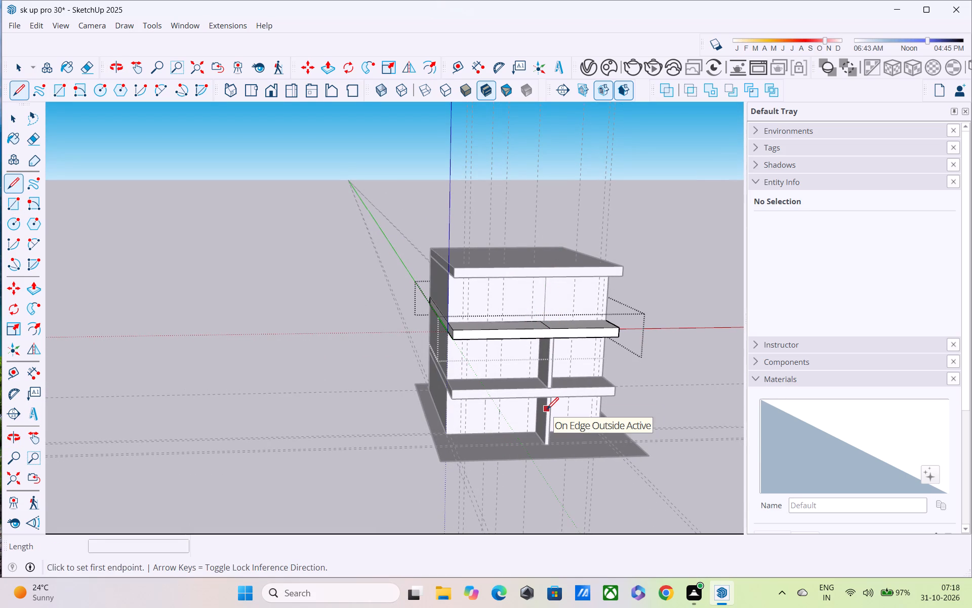
middle_click_drag(547, 410, 641, 402)
scroll(641, 402, "down", 2)
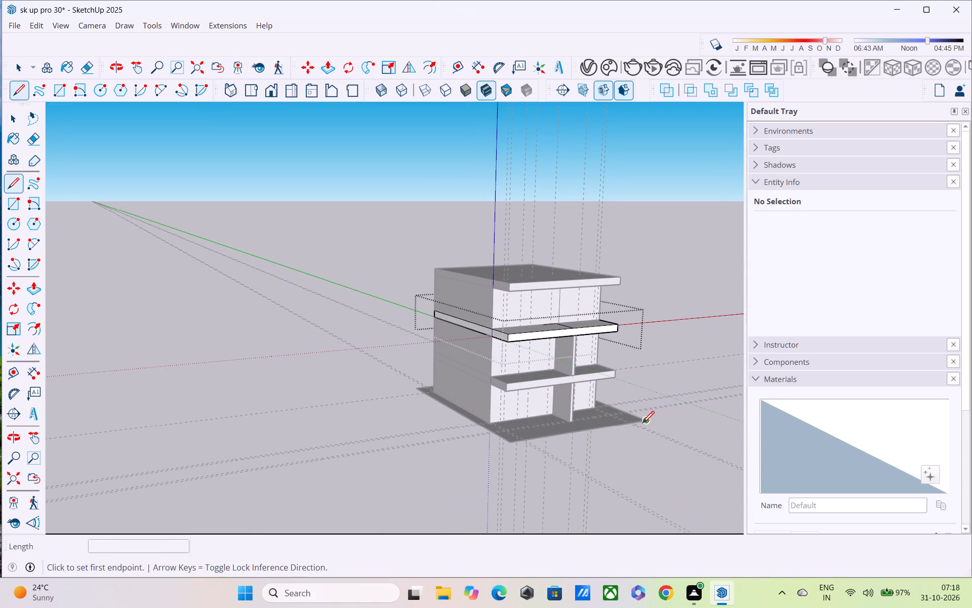
scroll(642, 424, "down", 2)
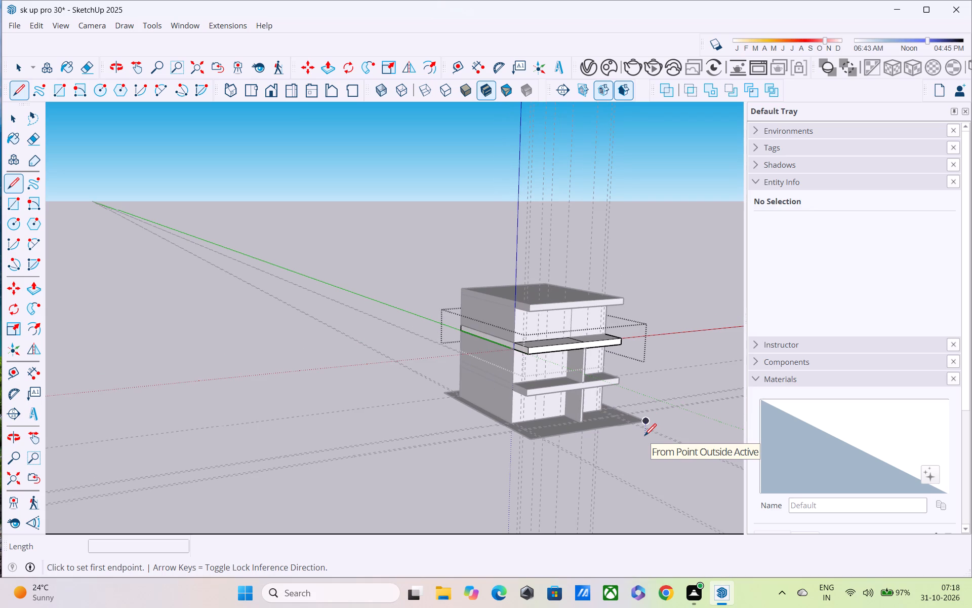
key("space")
left_click(352, 317)
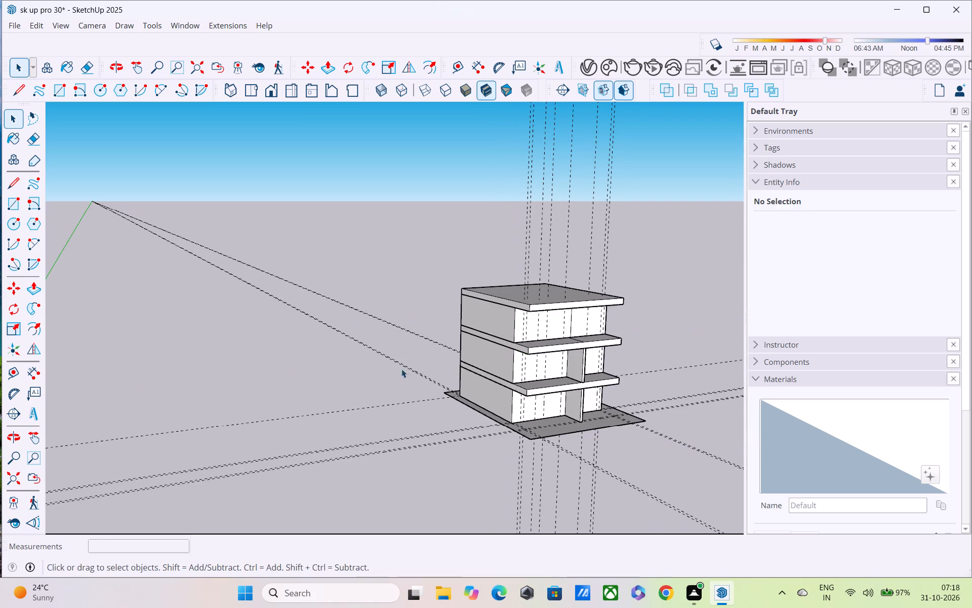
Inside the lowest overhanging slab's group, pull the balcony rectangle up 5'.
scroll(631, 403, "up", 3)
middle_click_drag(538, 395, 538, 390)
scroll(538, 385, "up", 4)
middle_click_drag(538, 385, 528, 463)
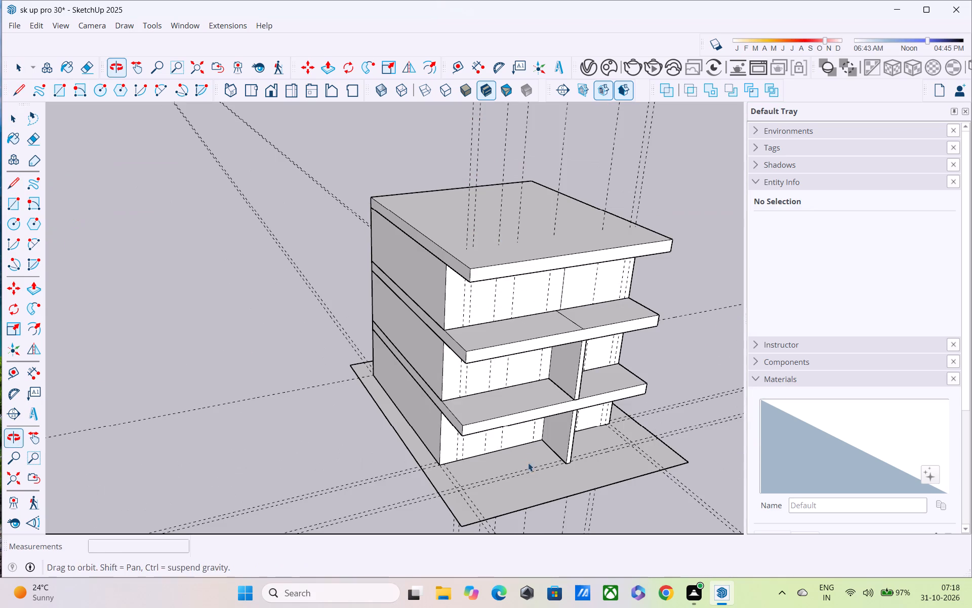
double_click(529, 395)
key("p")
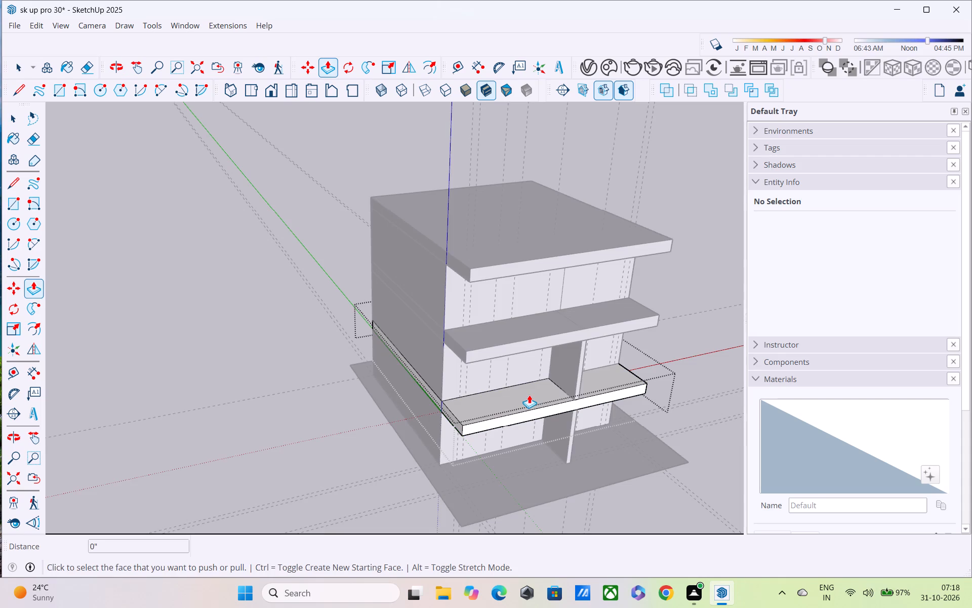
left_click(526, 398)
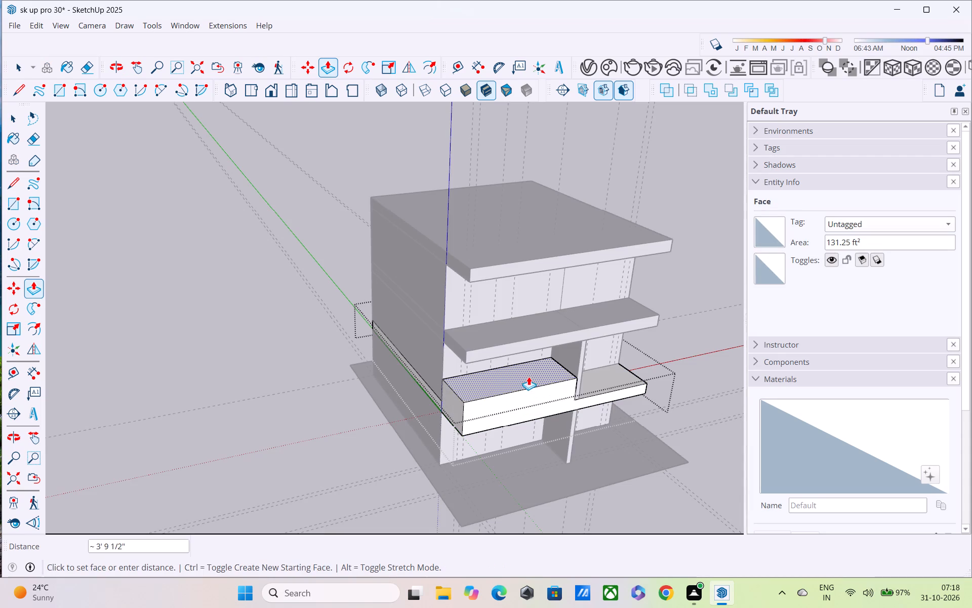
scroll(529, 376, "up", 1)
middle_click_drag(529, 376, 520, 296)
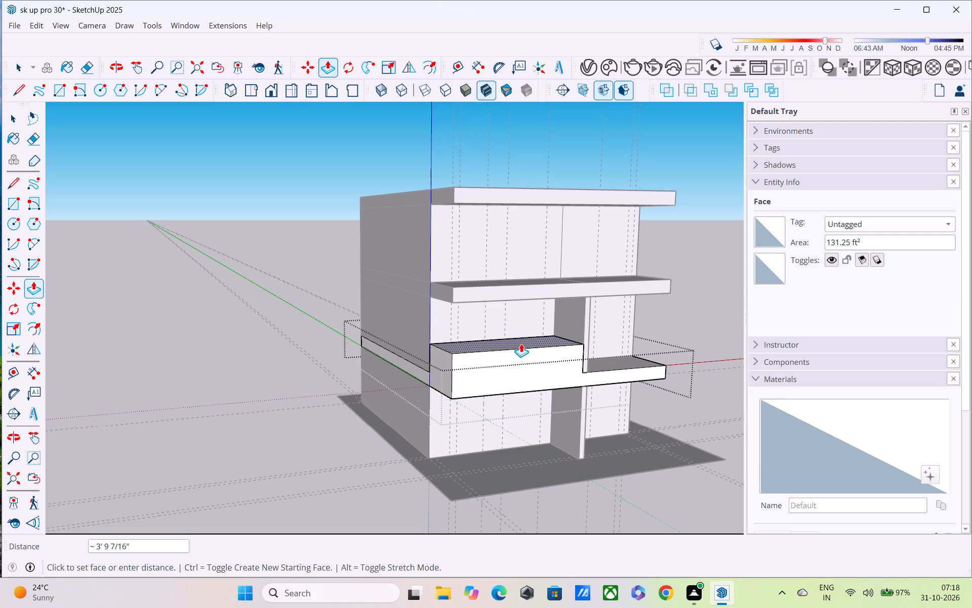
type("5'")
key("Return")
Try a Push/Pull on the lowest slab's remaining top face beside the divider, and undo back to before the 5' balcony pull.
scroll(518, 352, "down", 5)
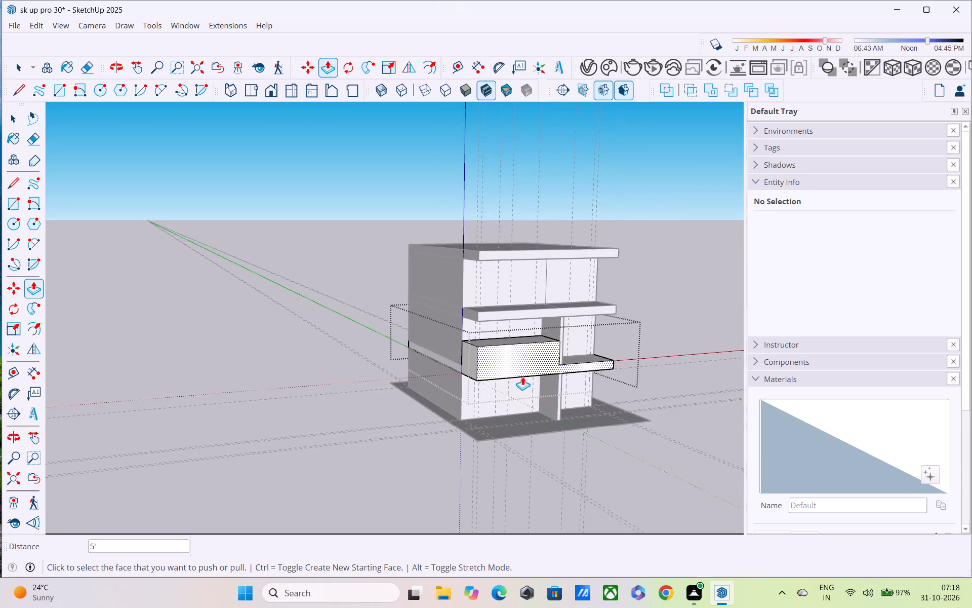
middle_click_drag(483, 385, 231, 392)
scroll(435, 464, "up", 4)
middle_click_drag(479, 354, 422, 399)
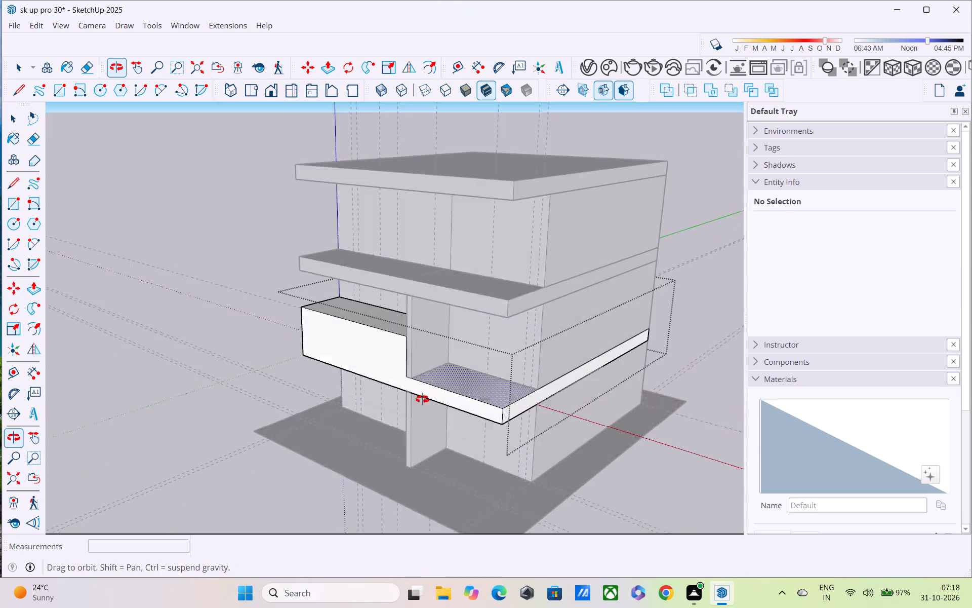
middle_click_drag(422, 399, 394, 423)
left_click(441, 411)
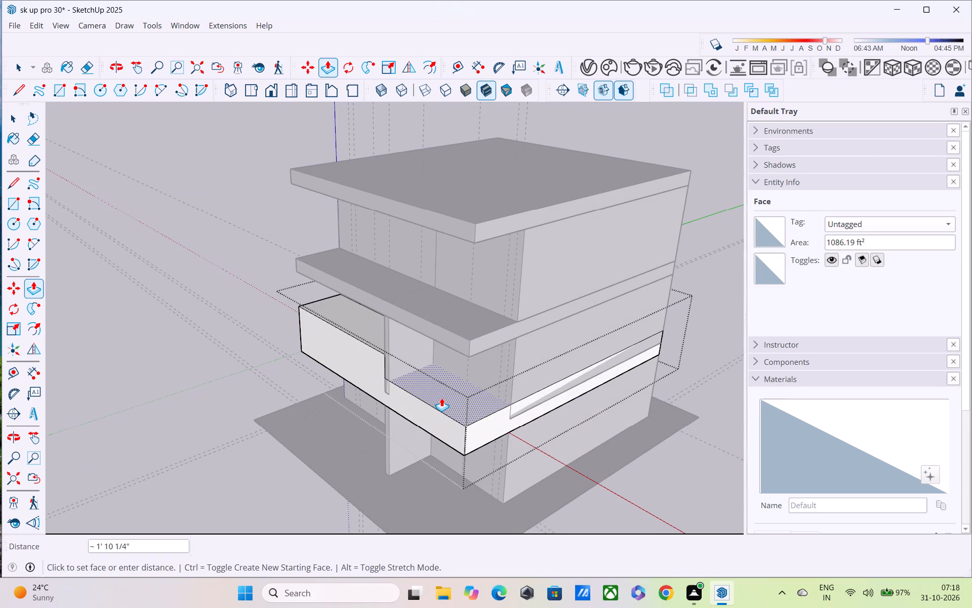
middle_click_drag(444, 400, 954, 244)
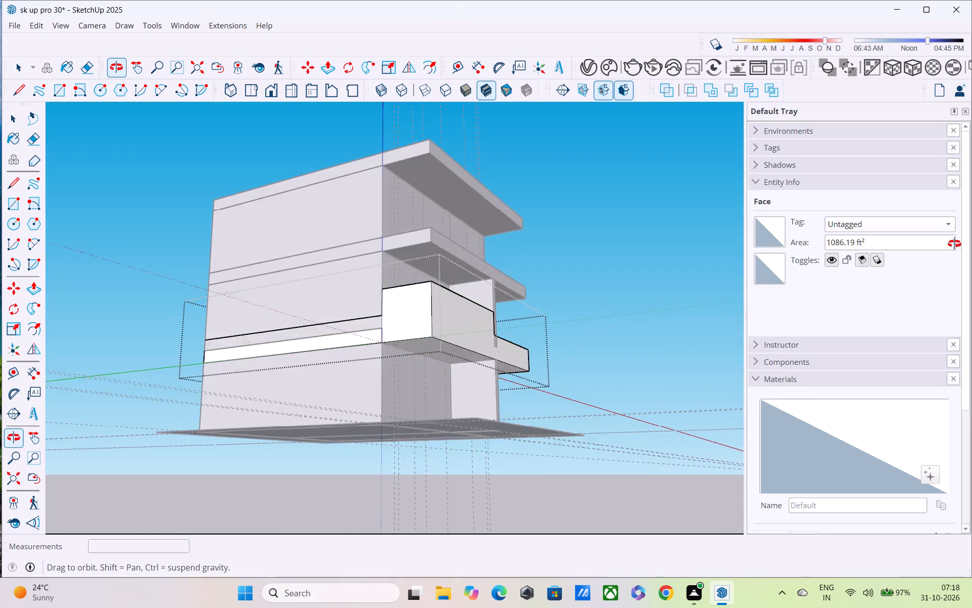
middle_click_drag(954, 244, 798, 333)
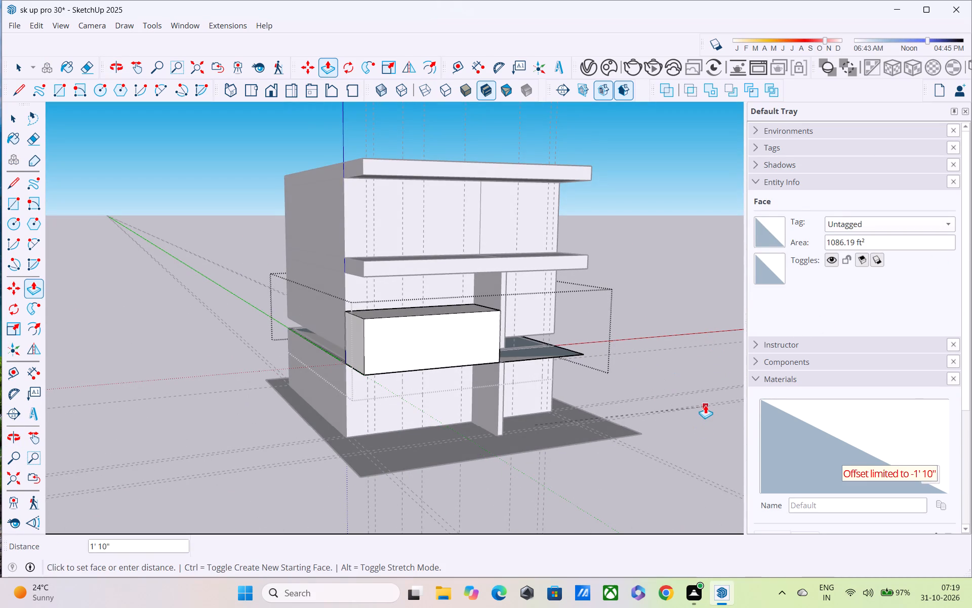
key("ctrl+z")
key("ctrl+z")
Retrace the balcony face's edges on the lowest slab with lines, making the wall-side and front edges 18' 9" long.
middle_click_drag(464, 340, 492, 399)
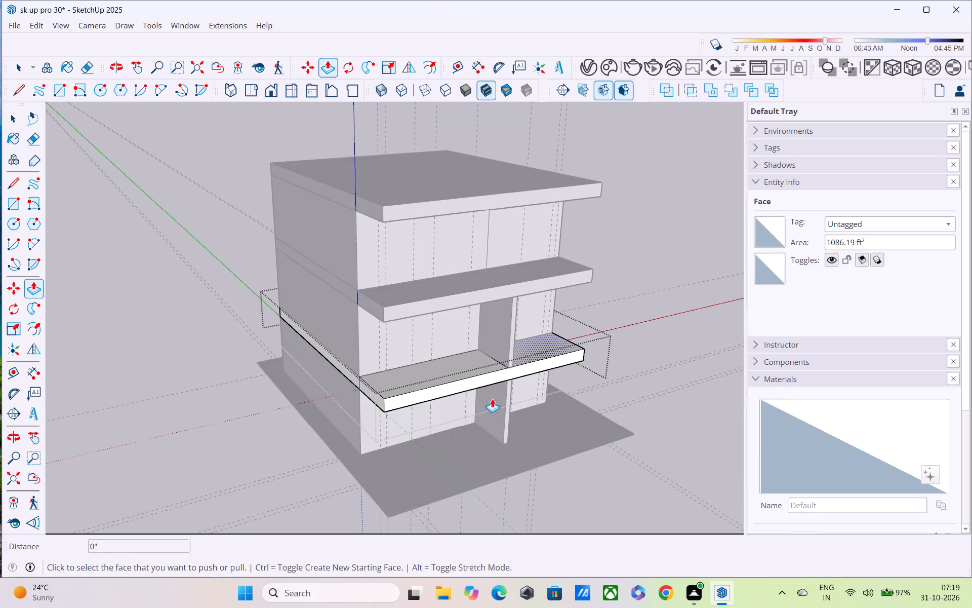
key("space")
left_click(451, 368)
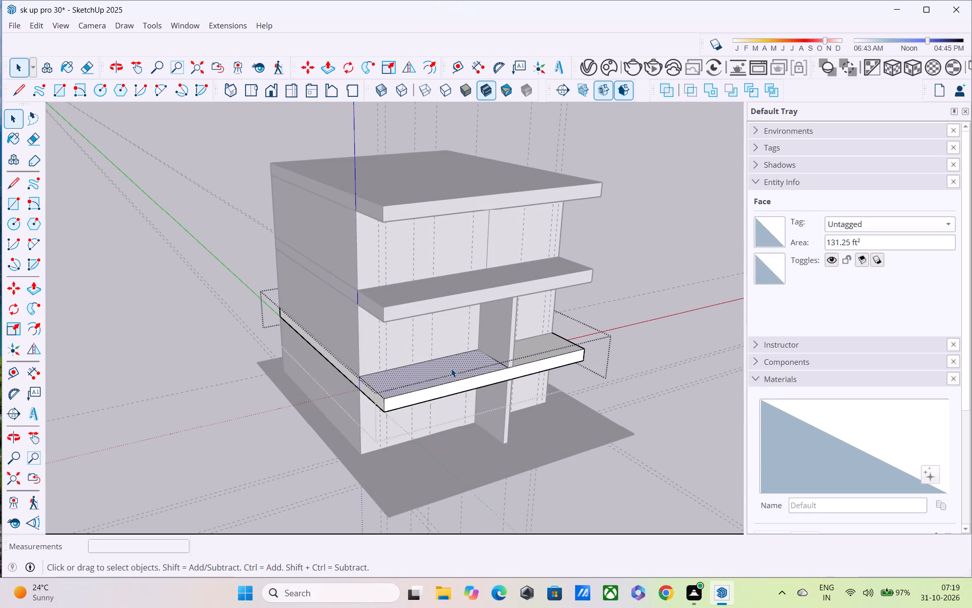
key("l")
scroll(356, 368, "up", 4)
left_click(364, 382)
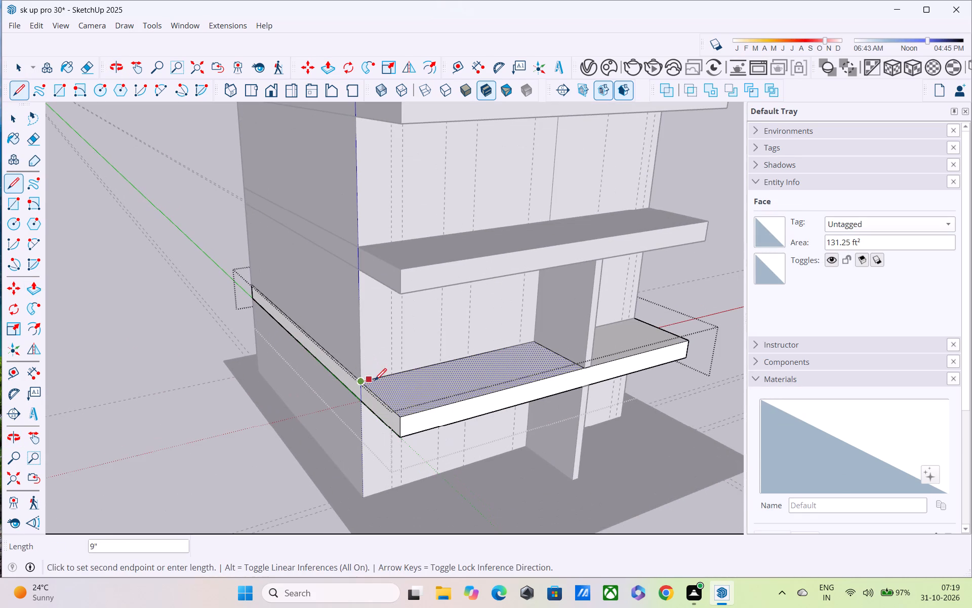
left_click(533, 344)
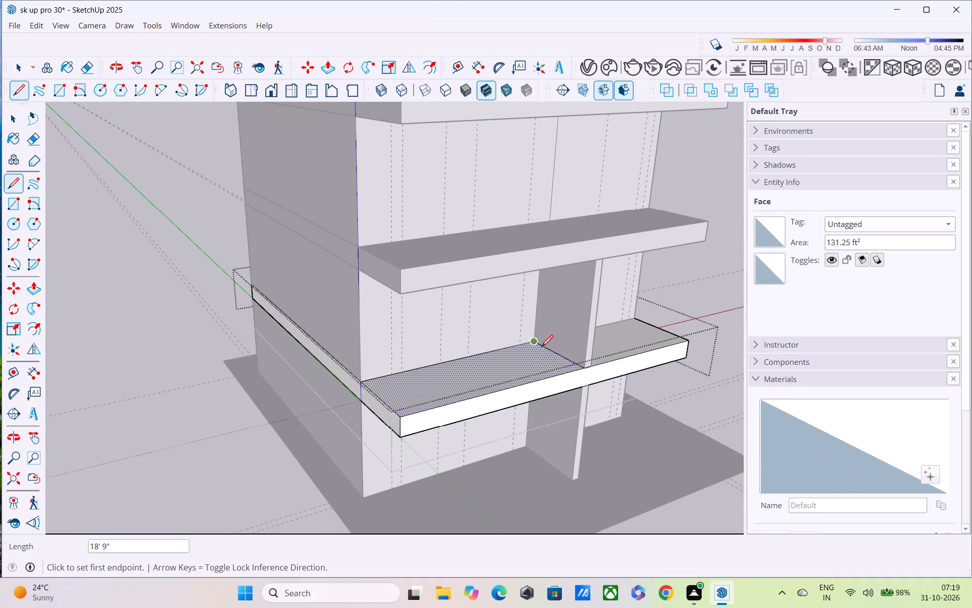
left_click(585, 368)
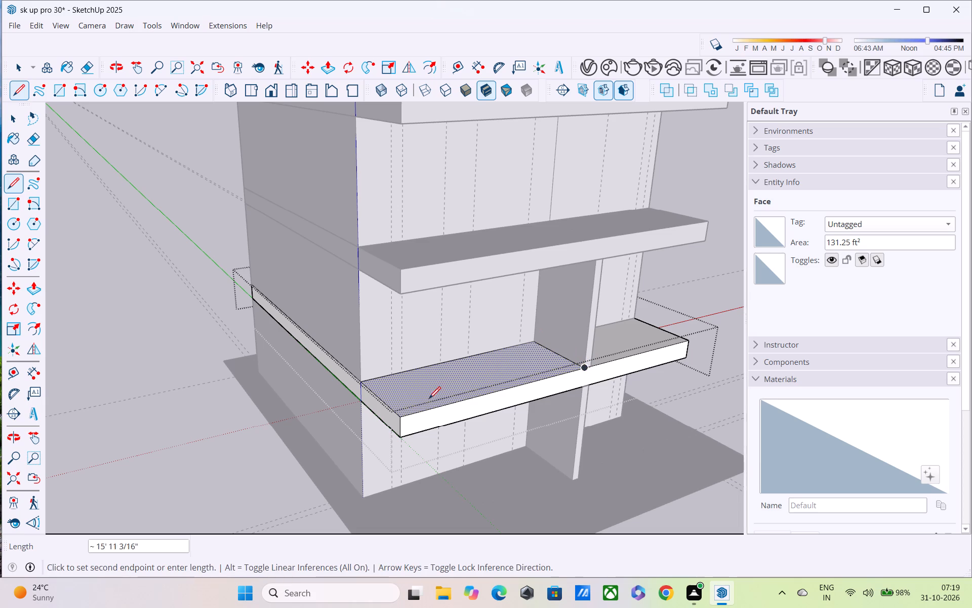
left_click(404, 420)
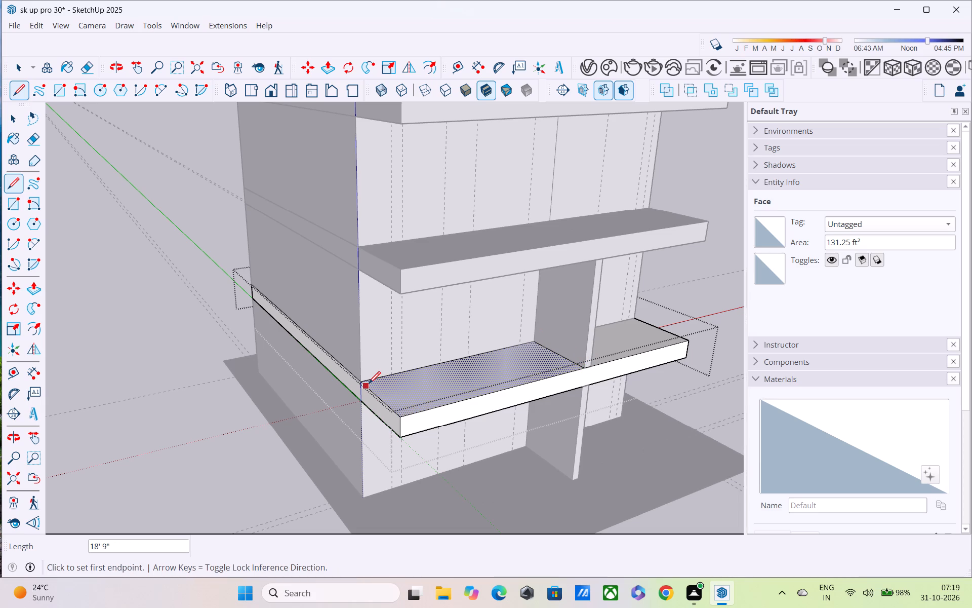
left_click(367, 384)
Pull the balcony face on the lowest overhanging slab up 5'.
key("p")
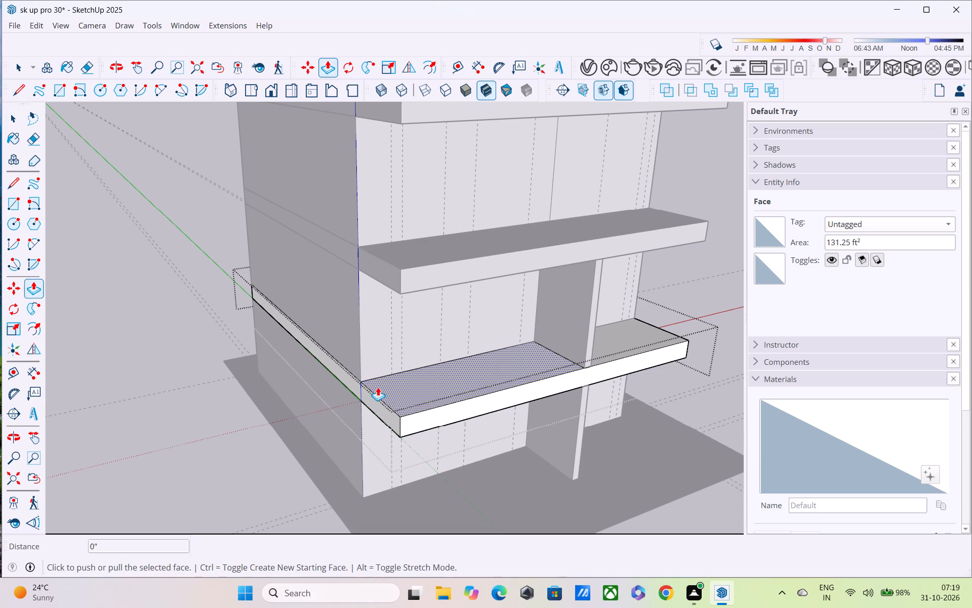
left_click(404, 395)
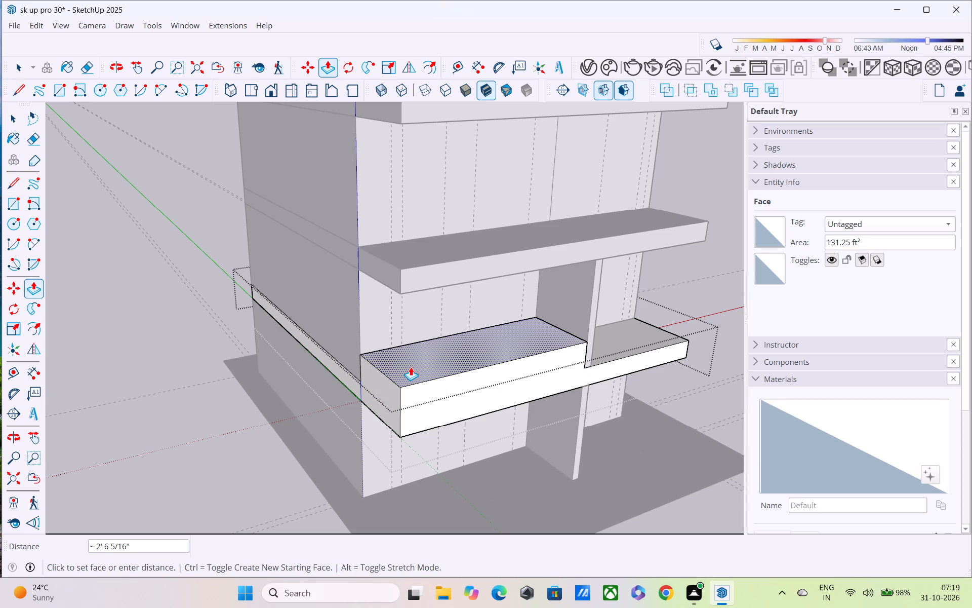
type("5'")
key("Return")
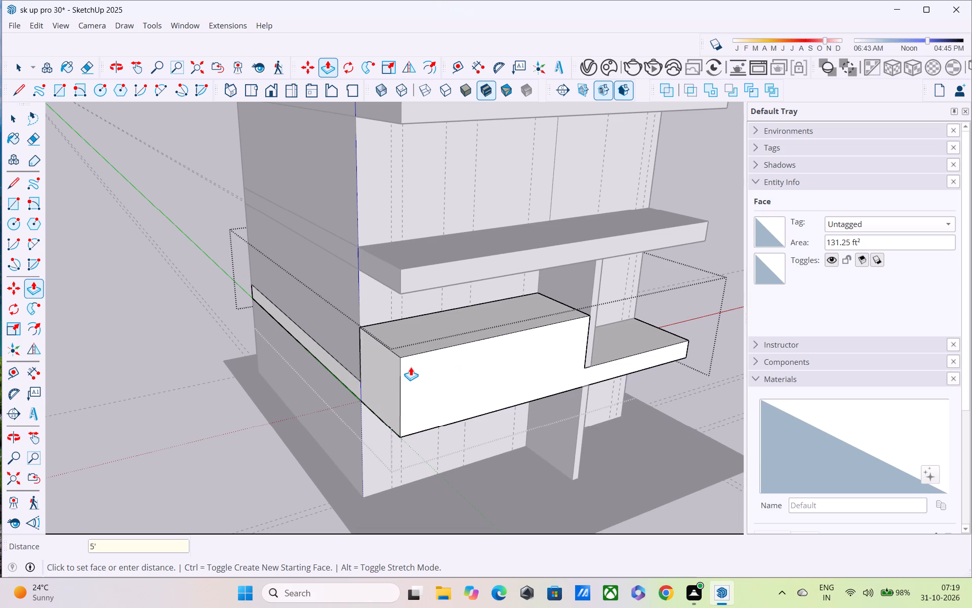
Examine the raised balcony block and its junction with the divider from the front, below and the side.
middle_click_drag(416, 333, 402, 262)
scroll(394, 256, "down", 3)
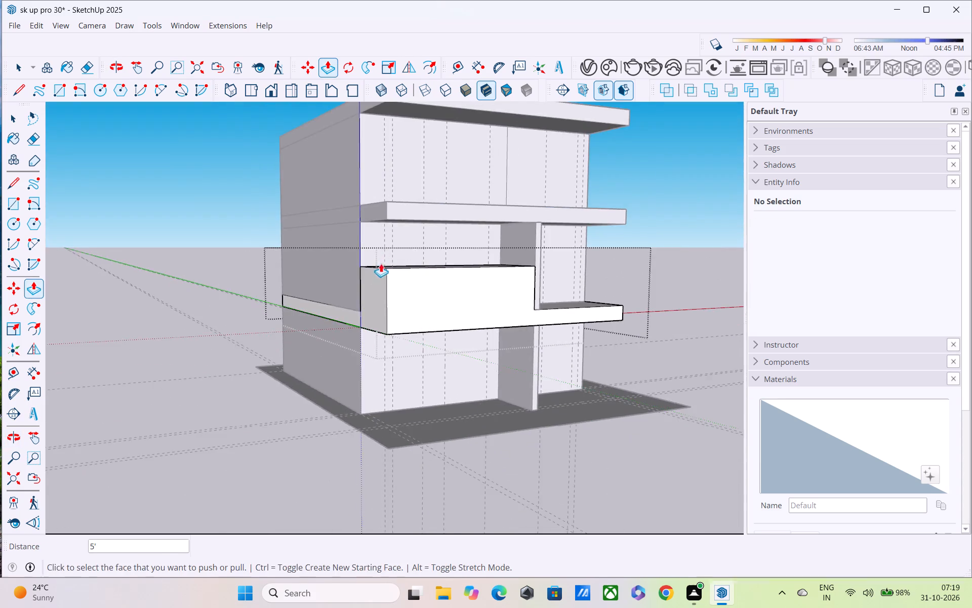
middle_click_drag(346, 263, 251, 200)
scroll(266, 201, "up", 1)
scroll(266, 201, "down", 4)
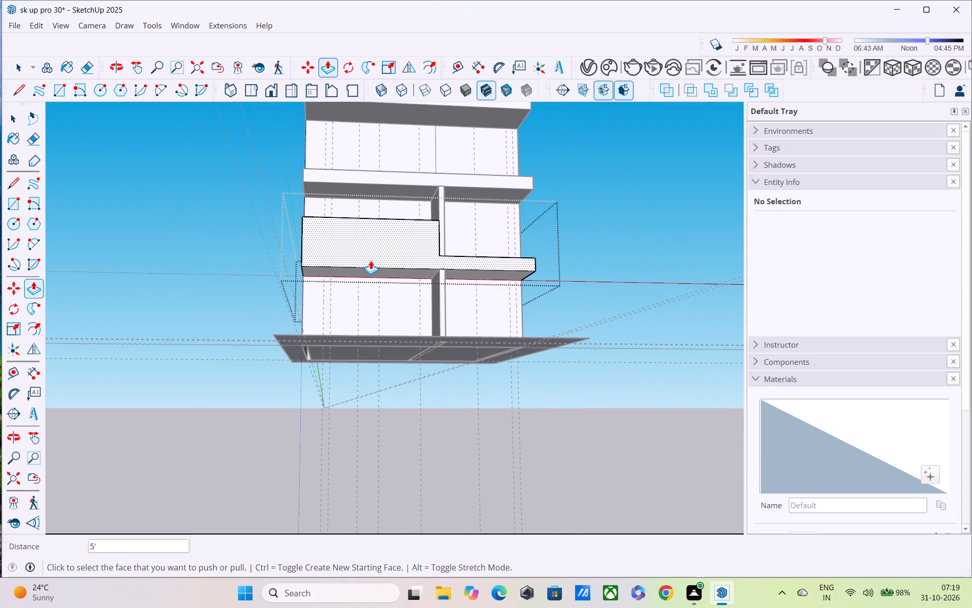
middle_click_drag(394, 286, 528, 359)
scroll(528, 360, "down", 2)
middle_click_drag(513, 353, 518, 373)
scroll(513, 374, "down", 3)
middle_click_drag(512, 363, 515, 305)
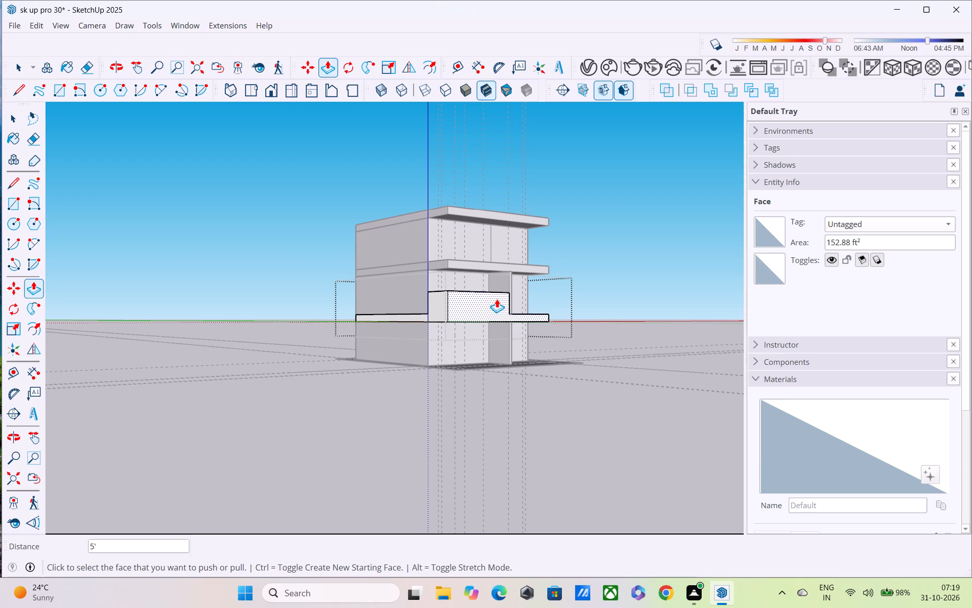
Inside the middle slab's group, draw a 1' 10" vertical line across the slab's front face, in line with the divider below.
key("space")
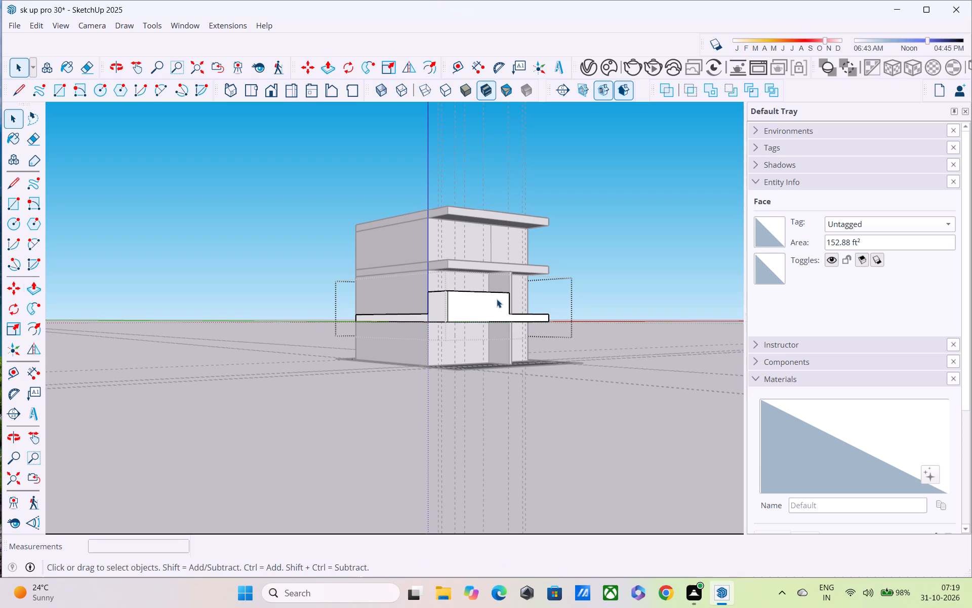
scroll(497, 299, "up", 1)
left_click(480, 254)
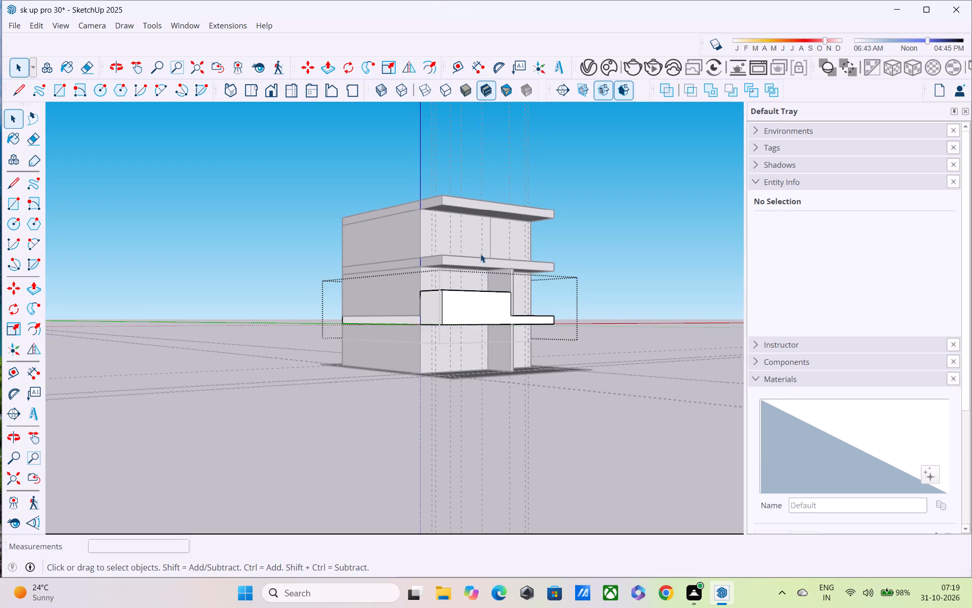
double_click(474, 261)
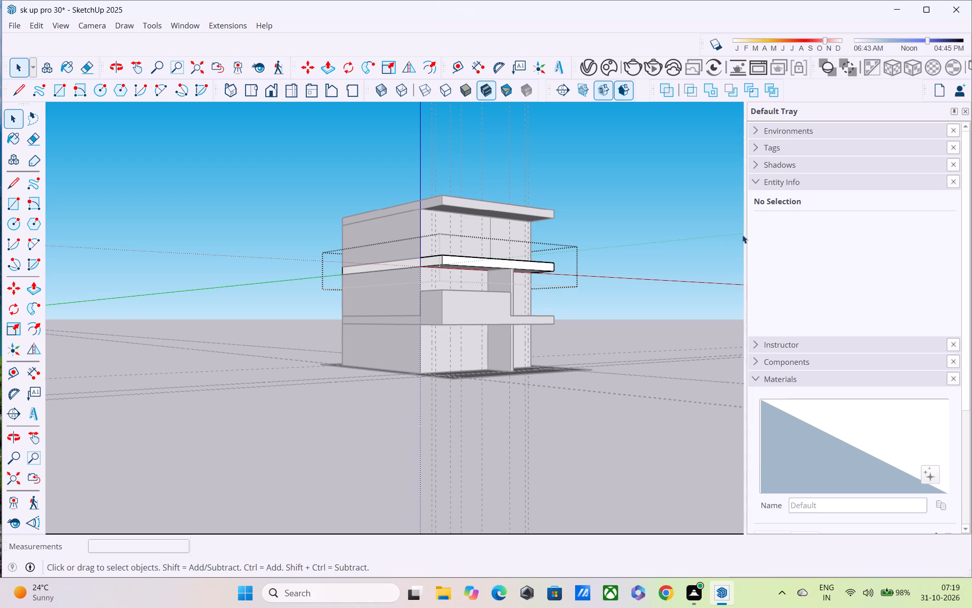
key("l")
middle_click_drag(696, 228, 539, 252)
scroll(511, 257, "up", 5)
scroll(443, 278, "up", 3)
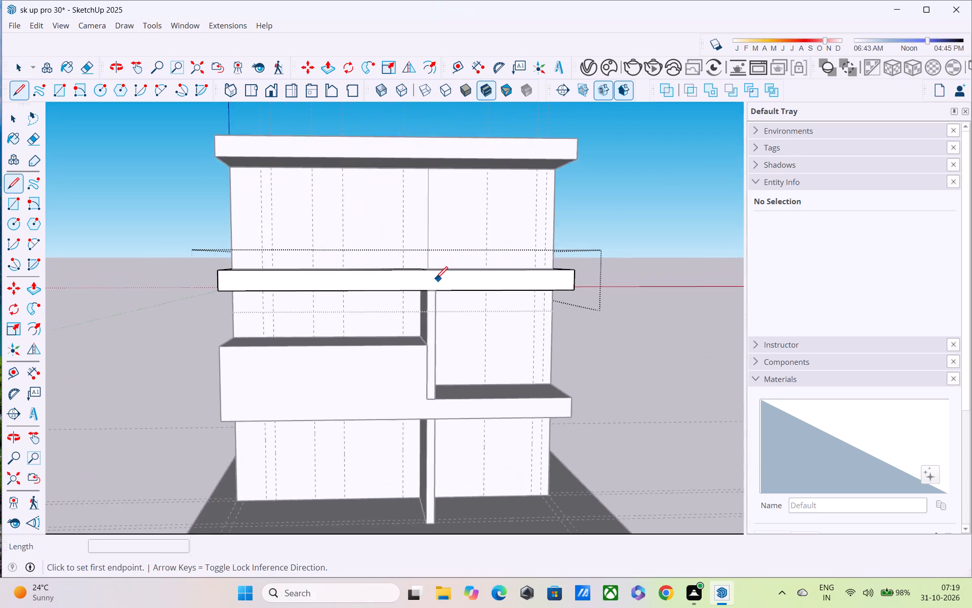
left_click(425, 290)
left_click(432, 267)
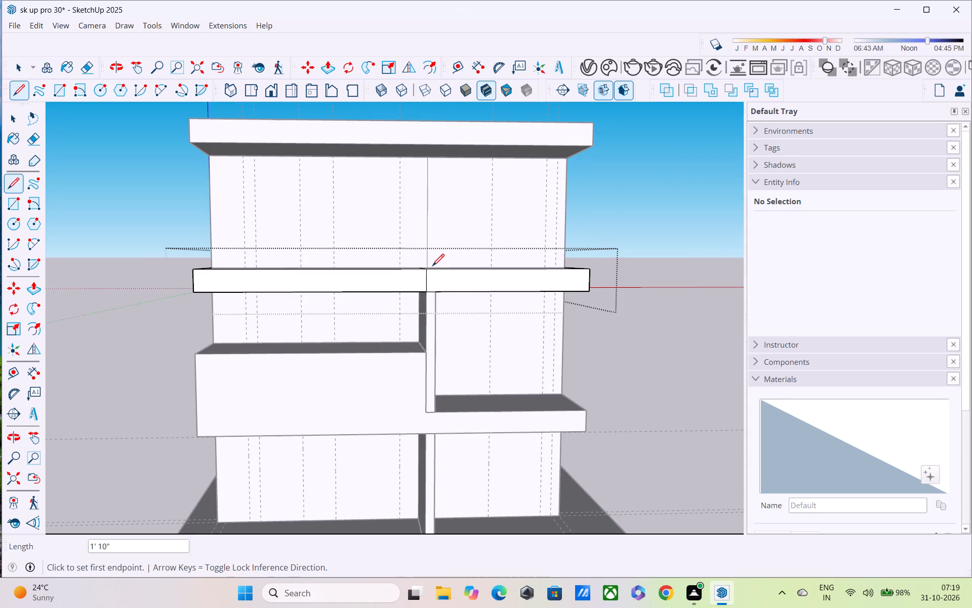
Push the middle slab's front face above the raised balcony block back 7', flush with the wall.
key("p")
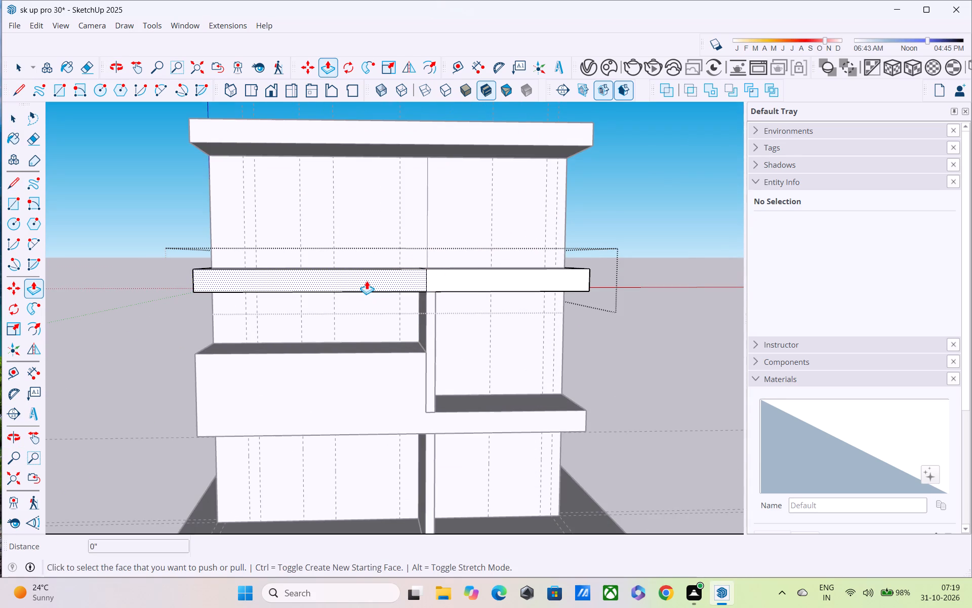
left_click(368, 275)
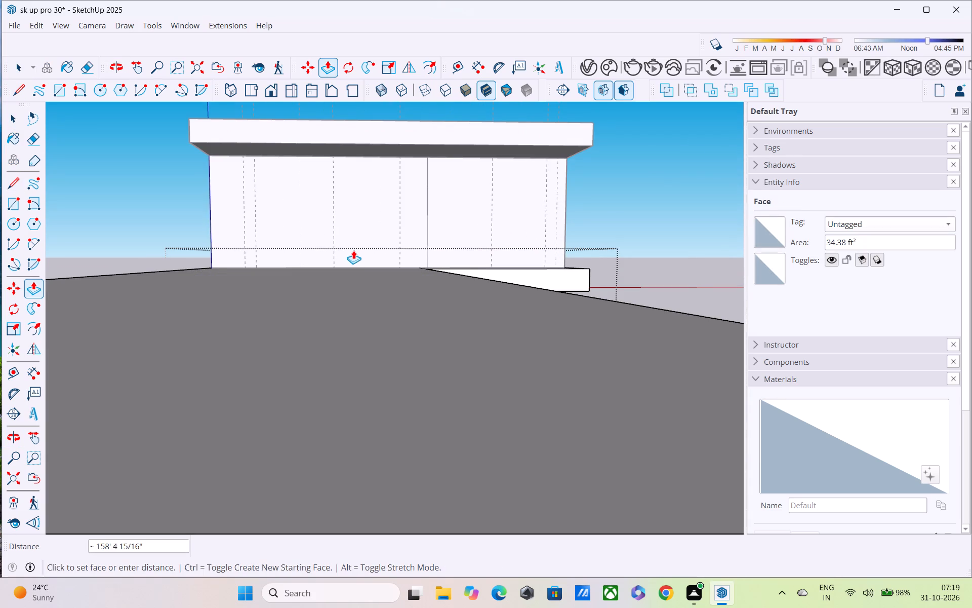
middle_click_drag(353, 250, 628, 318)
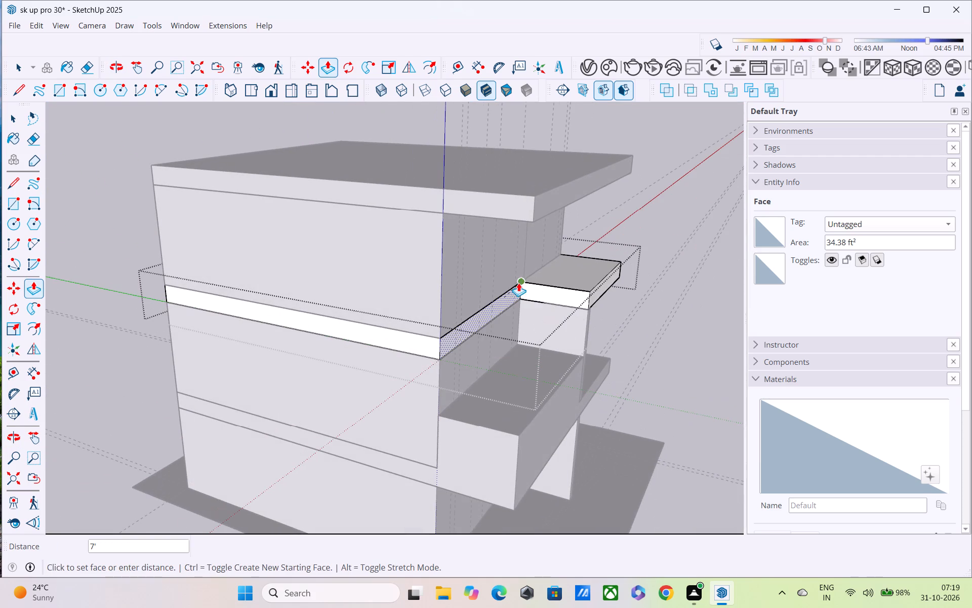
left_click(505, 283)
middle_click_drag(459, 337, 378, 331)
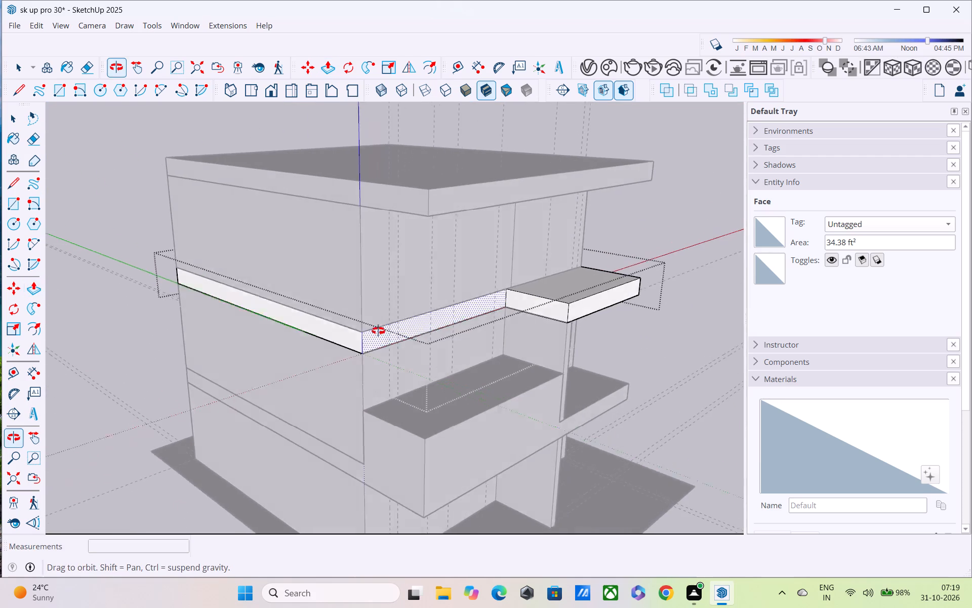
middle_click_drag(378, 331, 376, 331)
scroll(374, 361, "up", 3)
middle_click_drag(299, 352, 198, 314)
scroll(198, 312, "up", 1)
scroll(281, 303, "up", 1)
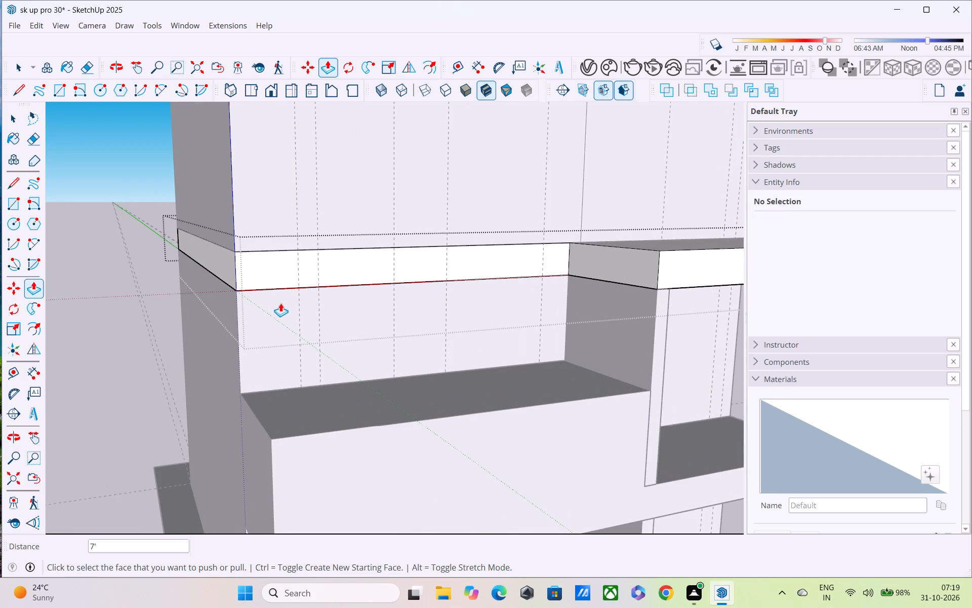
key("space")
scroll(274, 252, "down", 5)
middle_click_drag(451, 301, 348, 307)
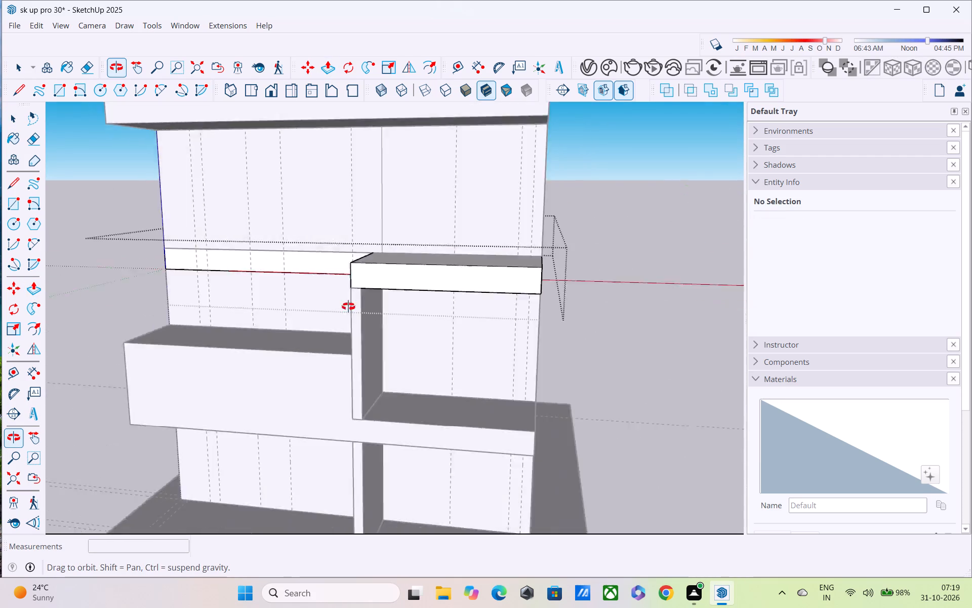
middle_click_drag(348, 307, 644, 312)
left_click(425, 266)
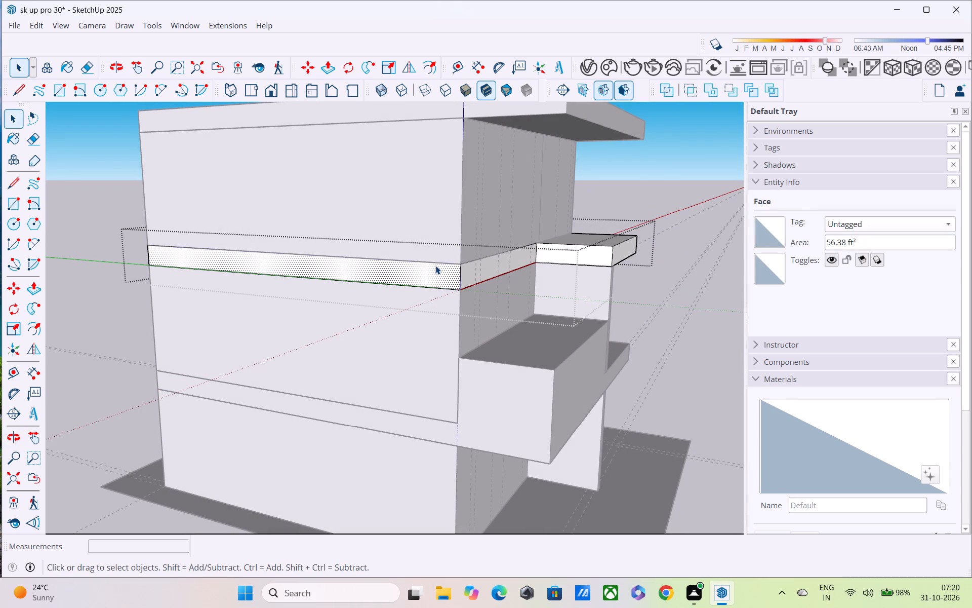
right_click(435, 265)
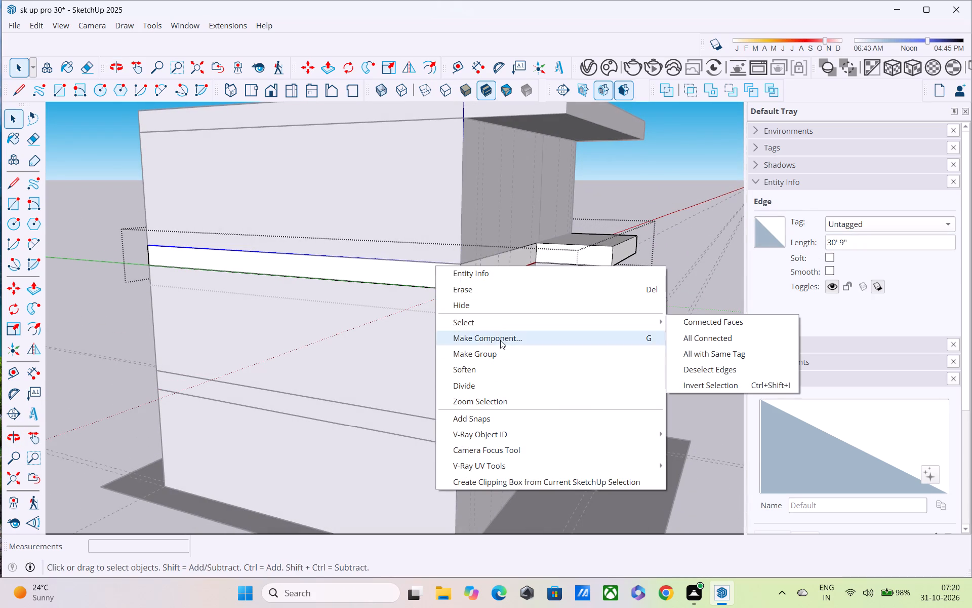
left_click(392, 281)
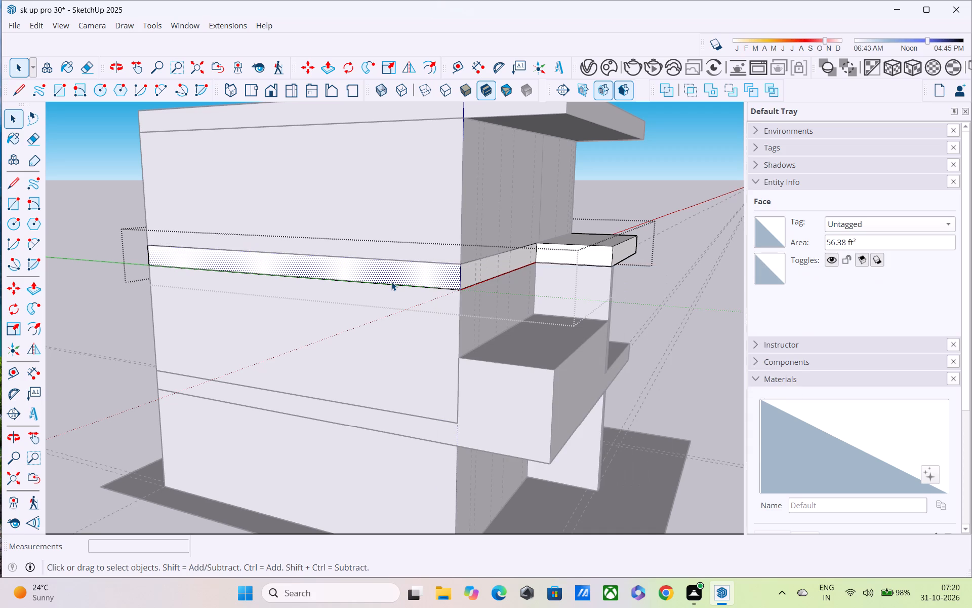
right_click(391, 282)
Close the middle slab's group and explode it.
double_click(114, 195)
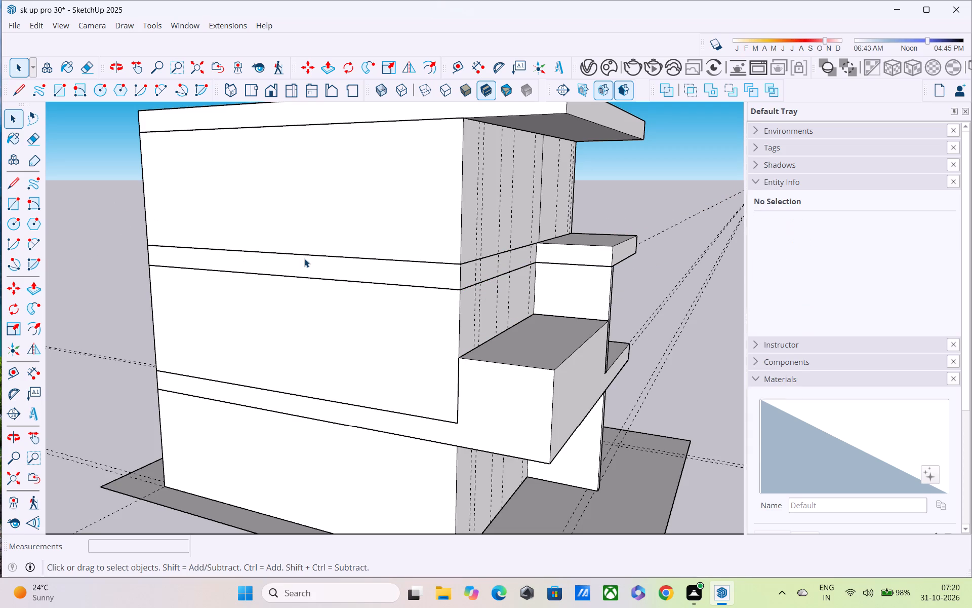
left_click(304, 258)
right_click(311, 261)
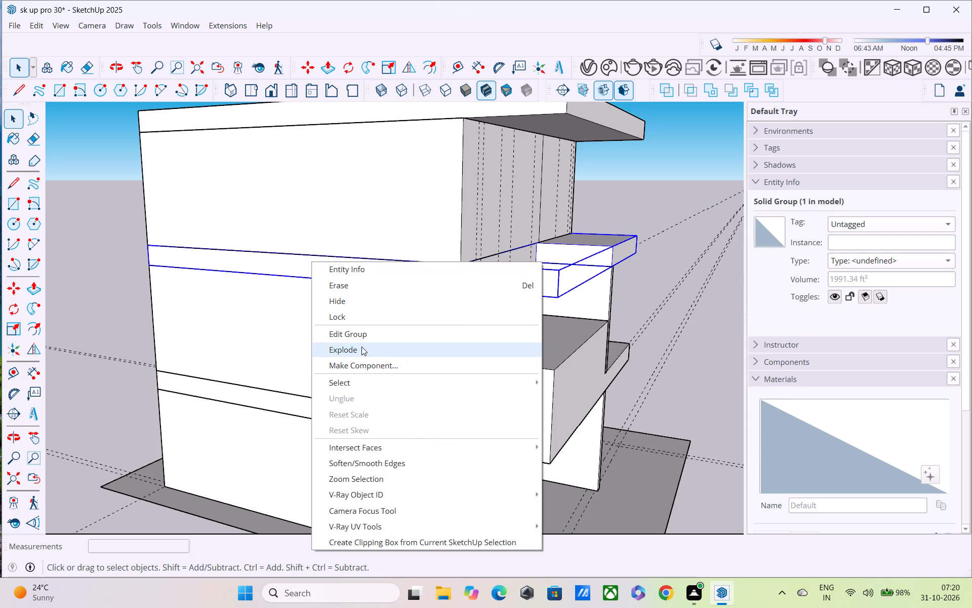
left_click(361, 347)
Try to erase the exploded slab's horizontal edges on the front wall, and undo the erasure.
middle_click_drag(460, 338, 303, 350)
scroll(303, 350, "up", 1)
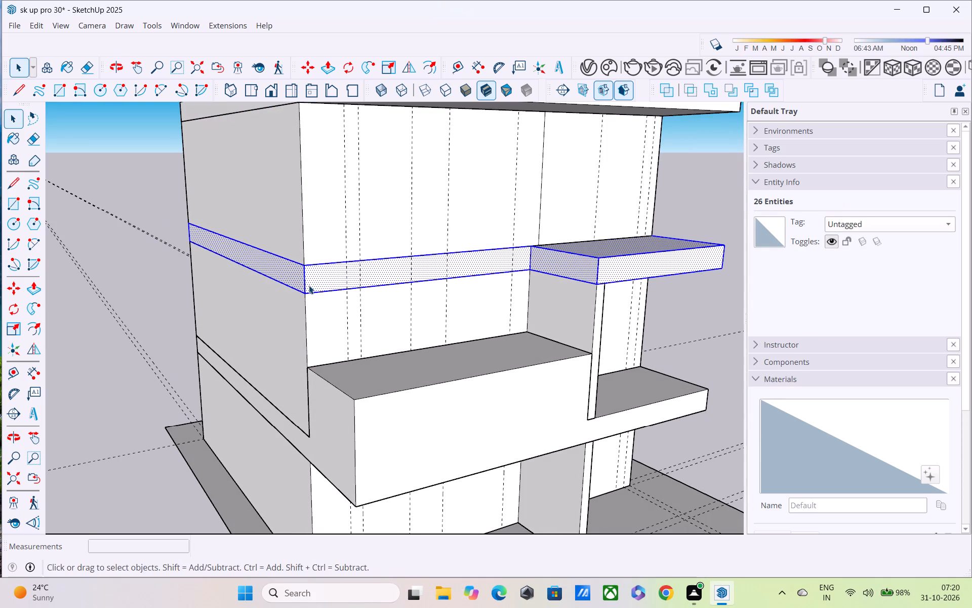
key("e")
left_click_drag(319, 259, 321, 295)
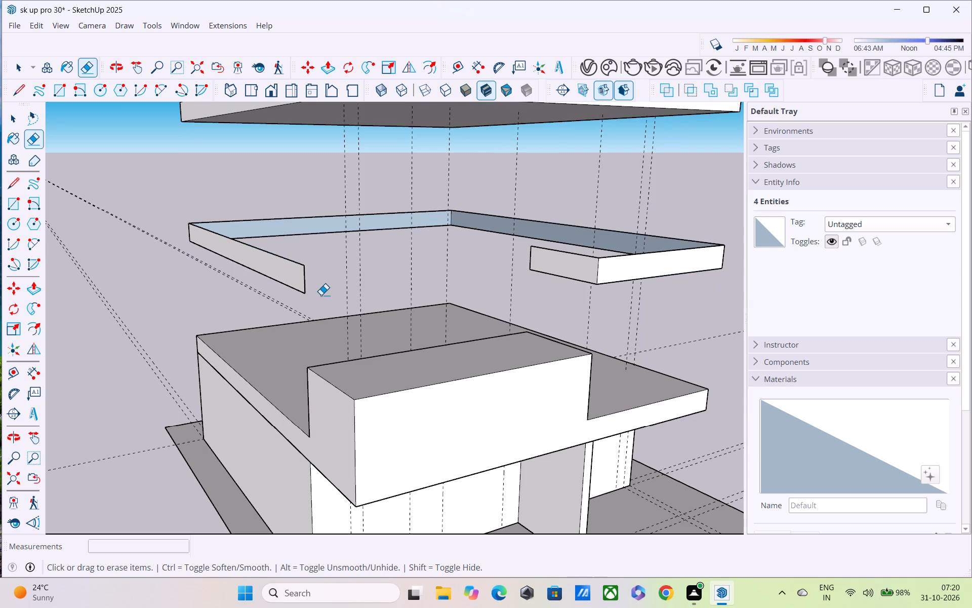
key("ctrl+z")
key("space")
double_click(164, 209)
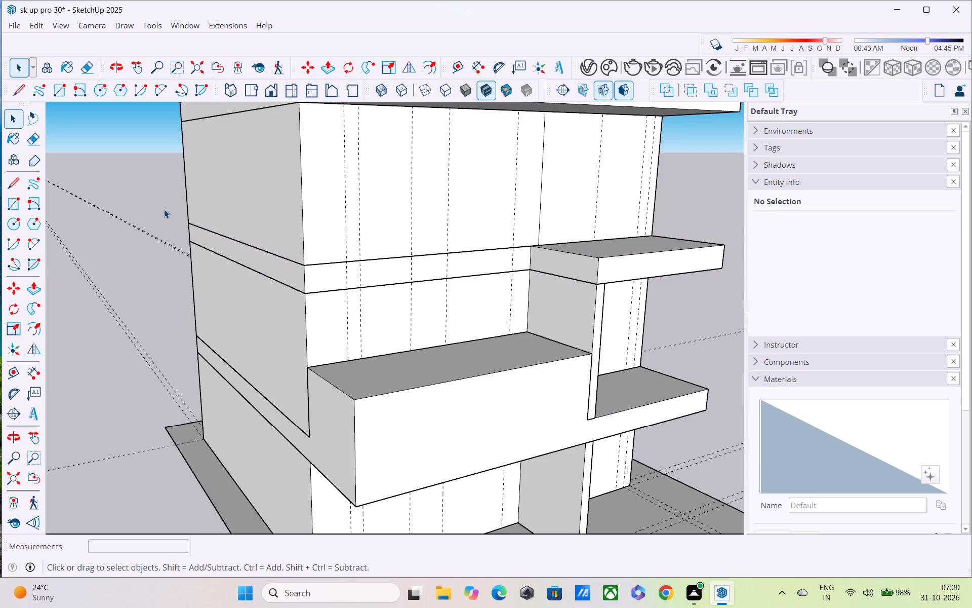
Explode the wall group of the storey directly below the middle slab.
key("e")
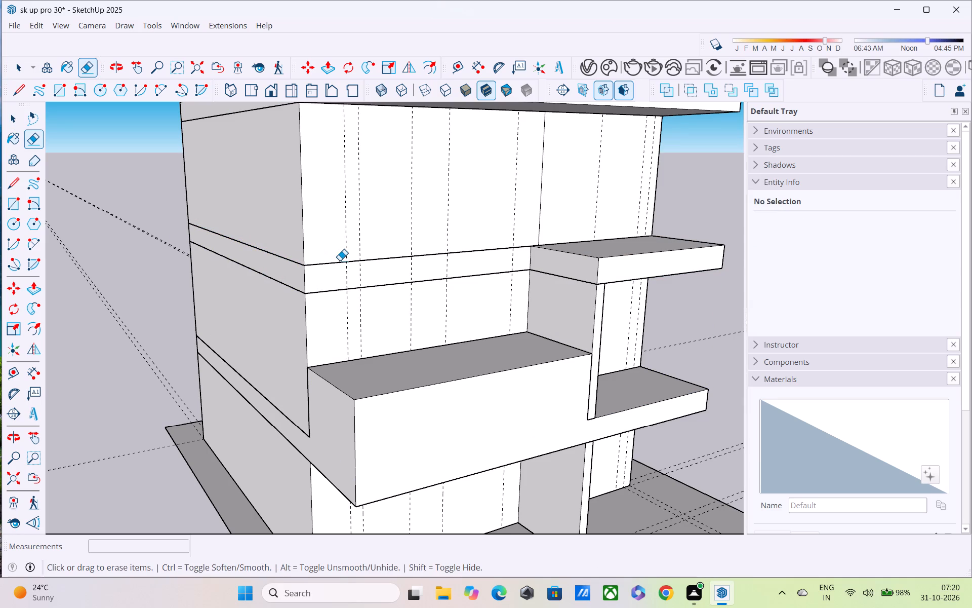
key("space")
left_click(328, 311)
right_click(328, 311)
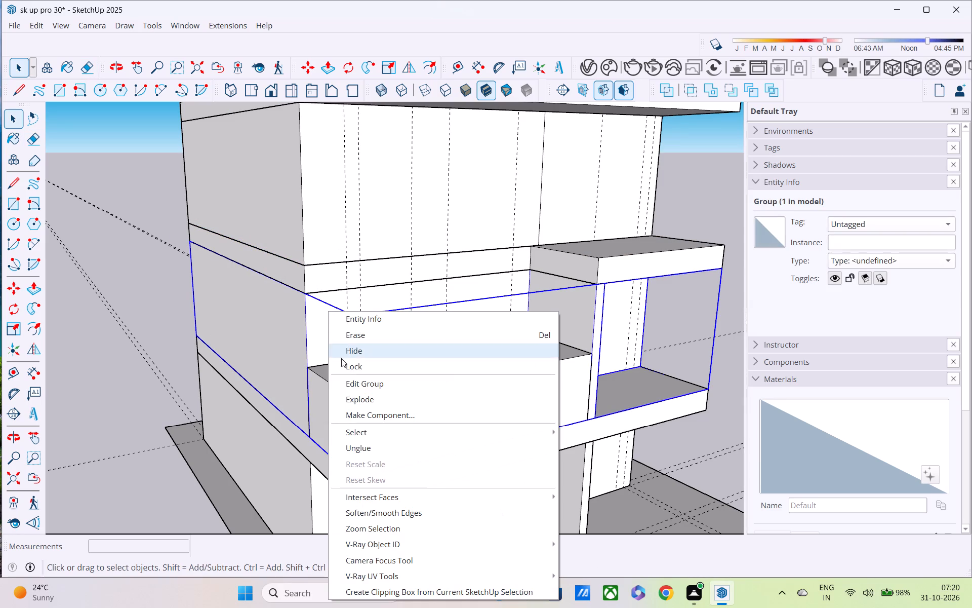
left_click(362, 398)
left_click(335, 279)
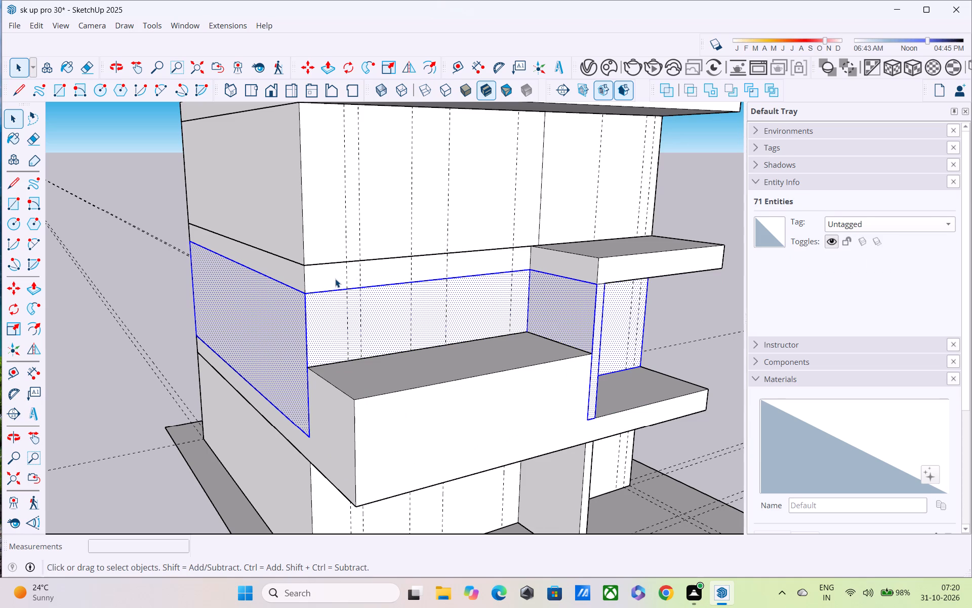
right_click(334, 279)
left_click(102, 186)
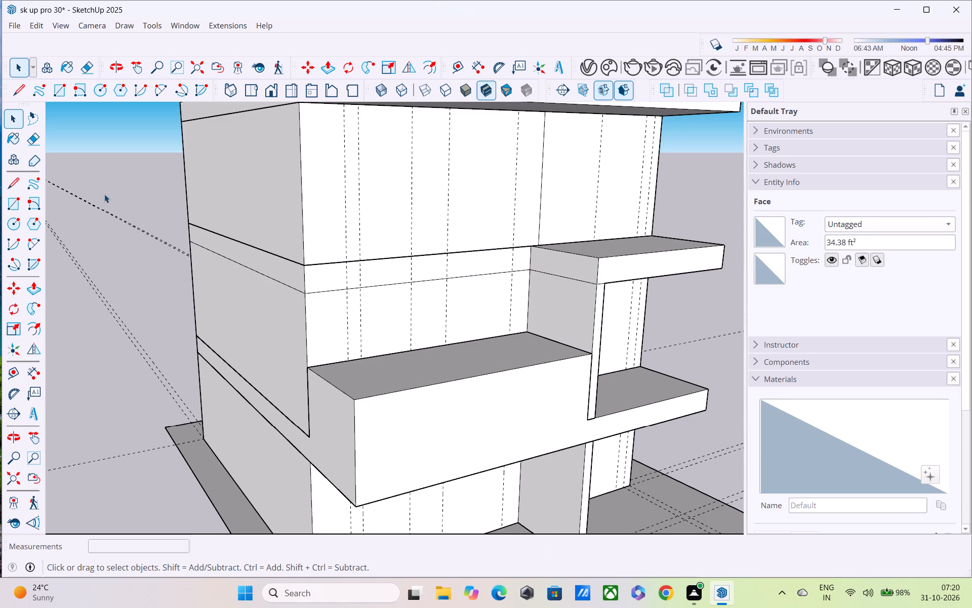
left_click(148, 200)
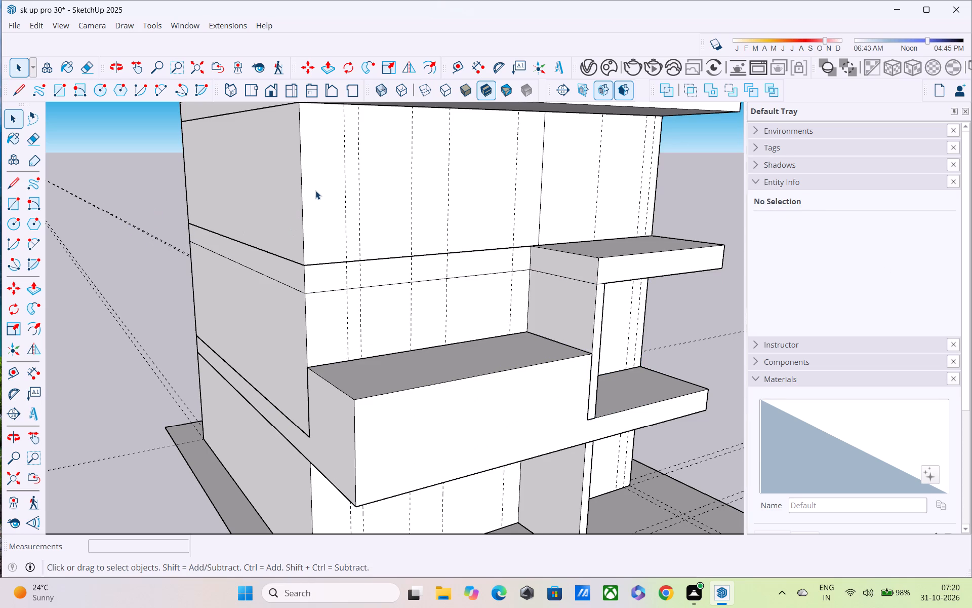
Explode the top storey's wall group above the middle slab.
left_click(315, 191)
right_click(315, 191)
left_click(327, 280)
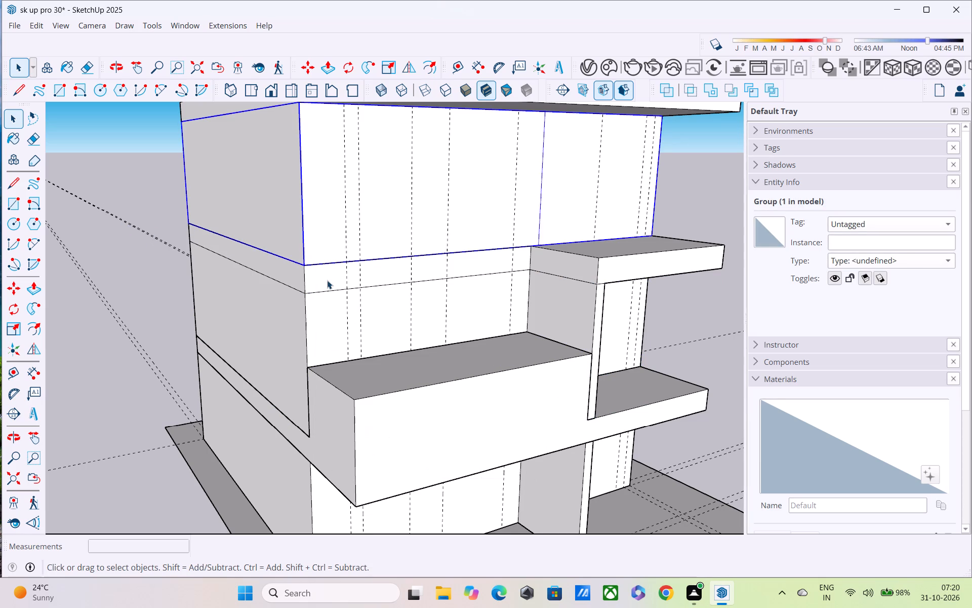
left_click(152, 169)
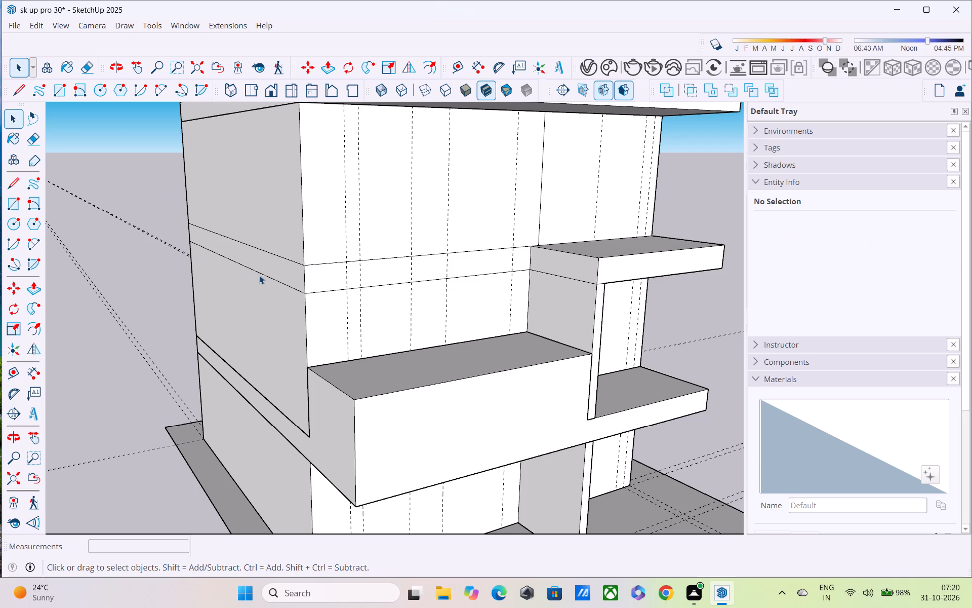
Erase the two horizontal slab seam edges on the front wall above the balcony block and on the adjoining side wall.
key("e")
left_click_drag(329, 244, 328, 281)
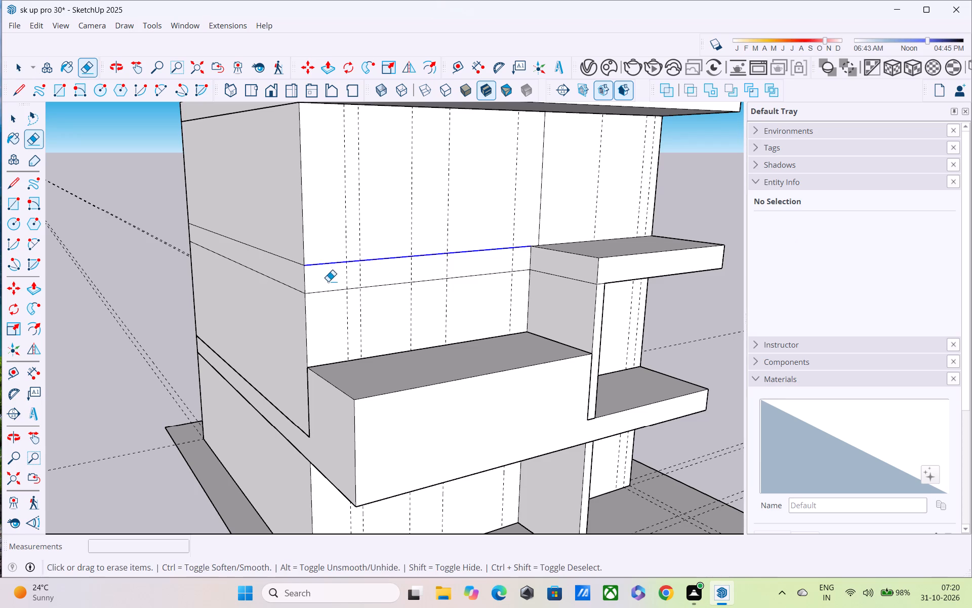
left_click_drag(328, 281, 328, 303)
middle_click_drag(332, 271, 427, 250)
left_click_drag(380, 240, 380, 284)
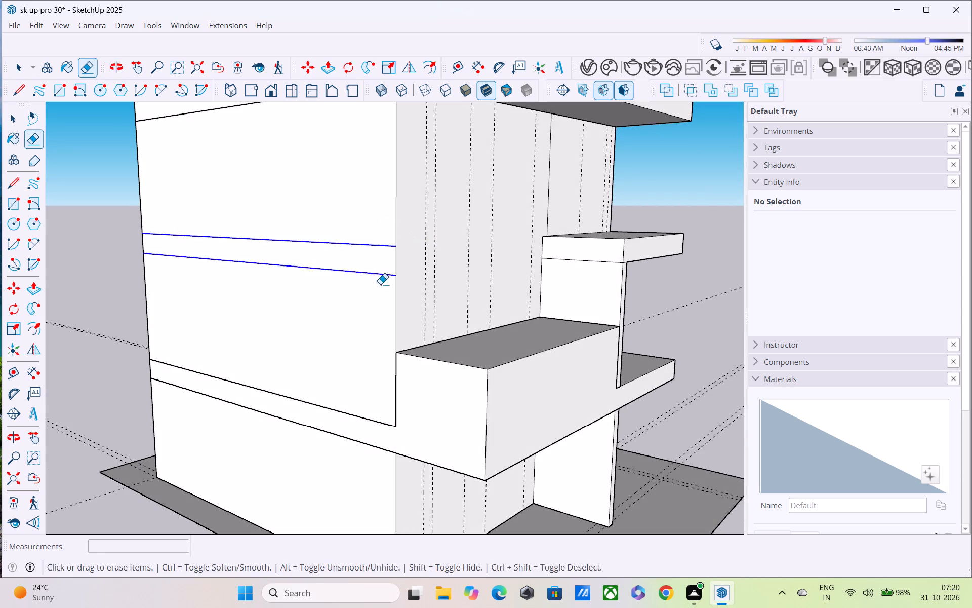
left_click_drag(380, 284, 380, 286)
Examine the merged upper walls and the cut-back middle slab from the side, the front and below.
middle_click_drag(387, 267, 340, 275)
scroll(327, 256, "down", 3)
middle_click_drag(327, 253, 248, 242)
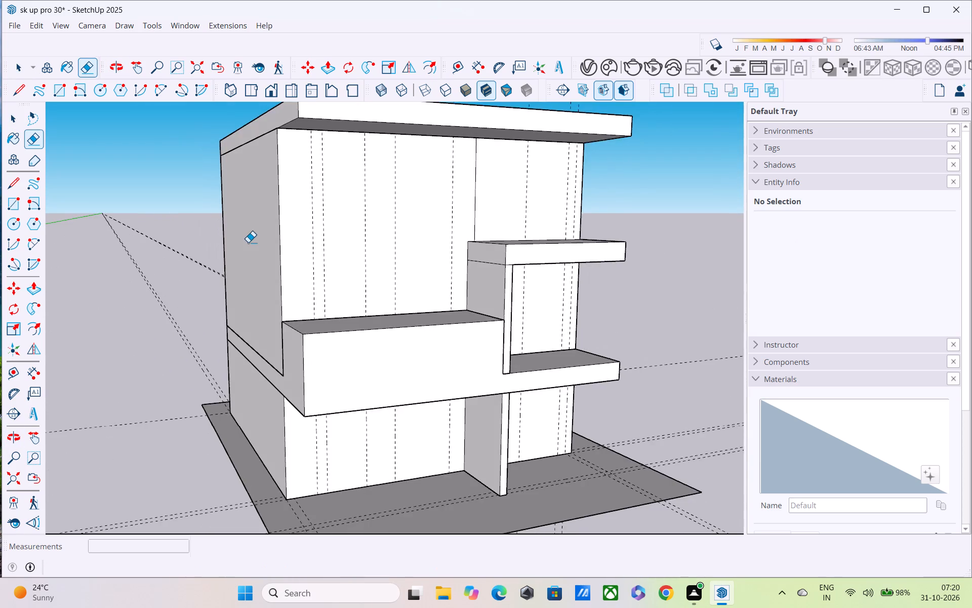
scroll(249, 242, "down", 5)
middle_click_drag(267, 291, 192, 287)
key("space")
scroll(279, 287, "up", 4)
middle_click_drag(300, 283, 300, 293)
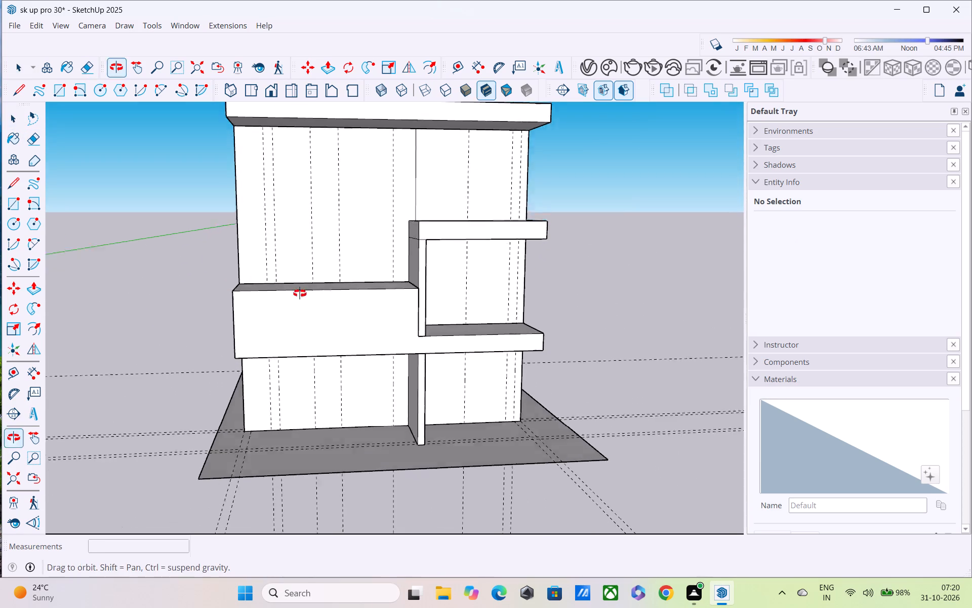
middle_click_drag(300, 293, 302, 306)
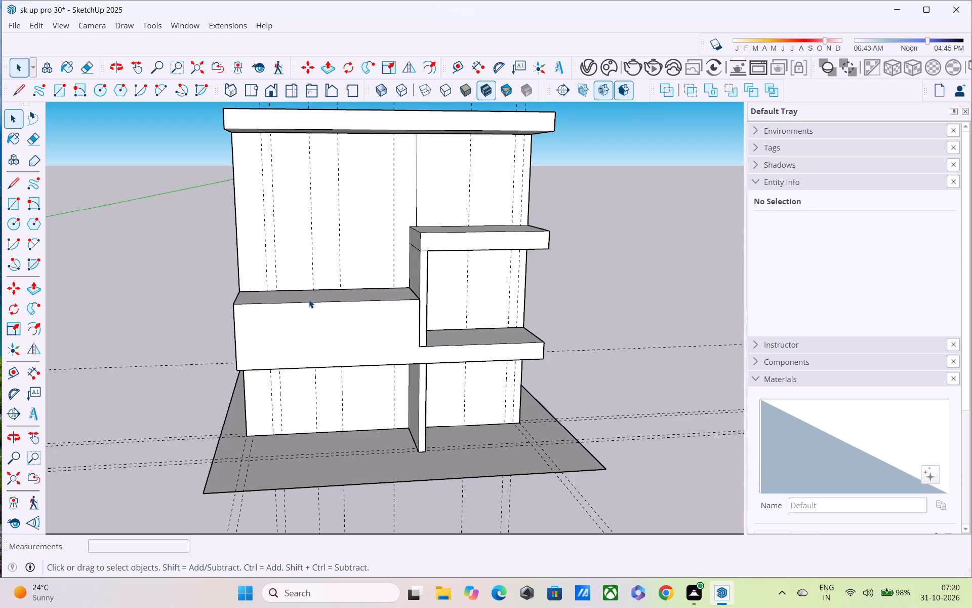
scroll(309, 299, "down", 2)
middle_click_drag(306, 309, 322, 256)
key("space")
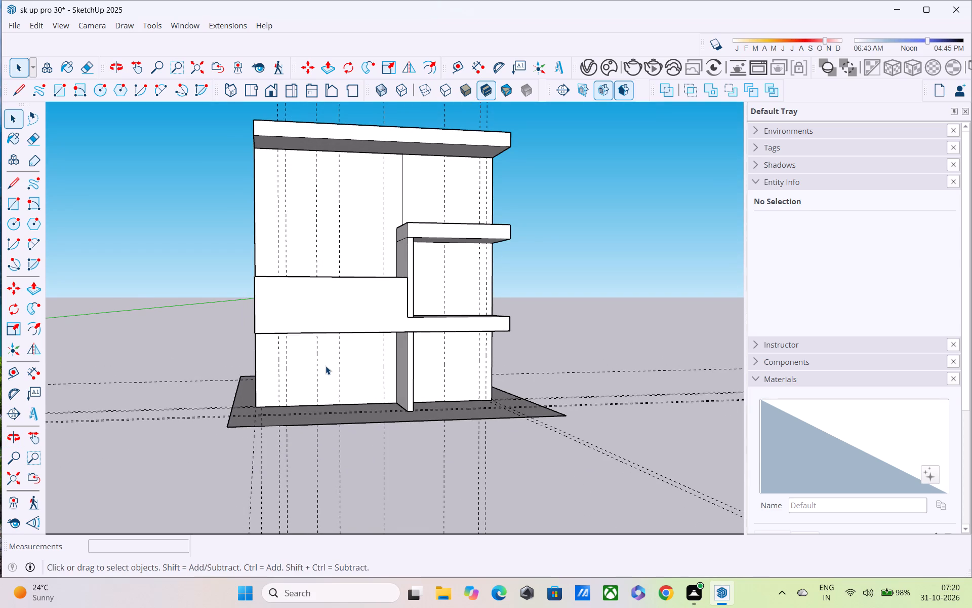
Open the ground-floor wall group and place a horizontal guide 6" above the front wall's base edge.
double_click(326, 366)
scroll(320, 408, "up", 7)
scroll(288, 350, "up", 2)
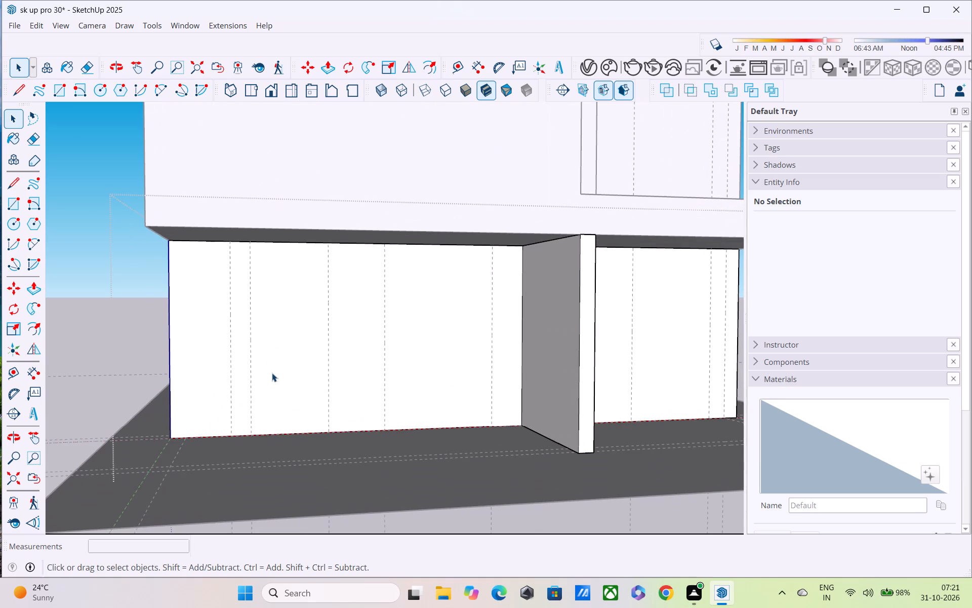
key("r")
key("space")
key("t")
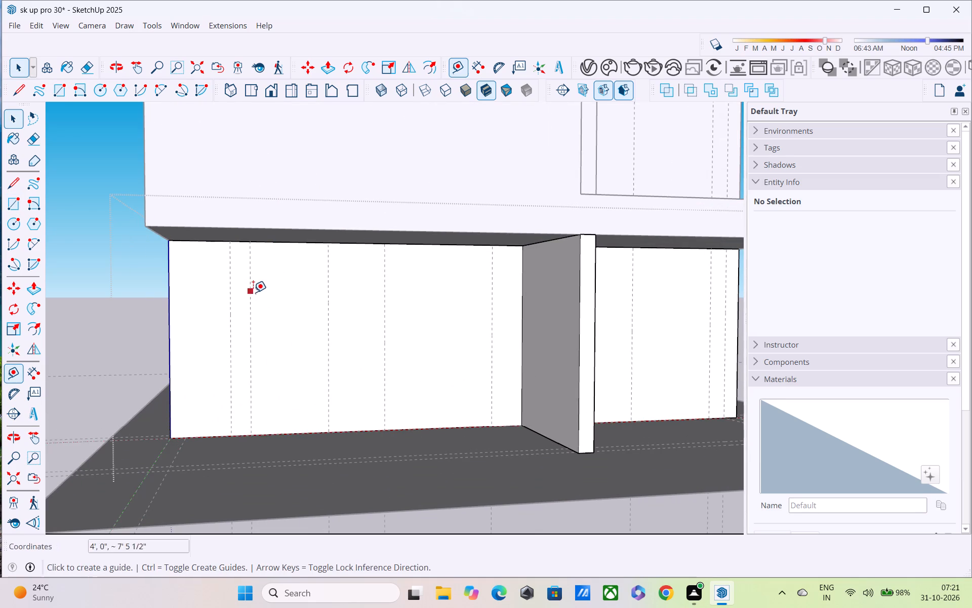
left_click(270, 434)
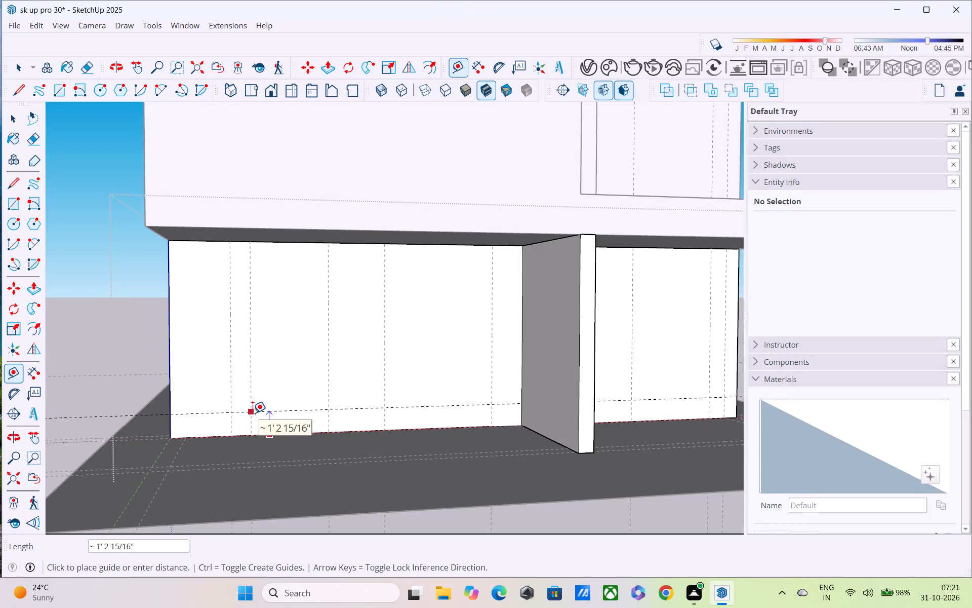
key("6")
key("shift+quotedbl")
key("Return")
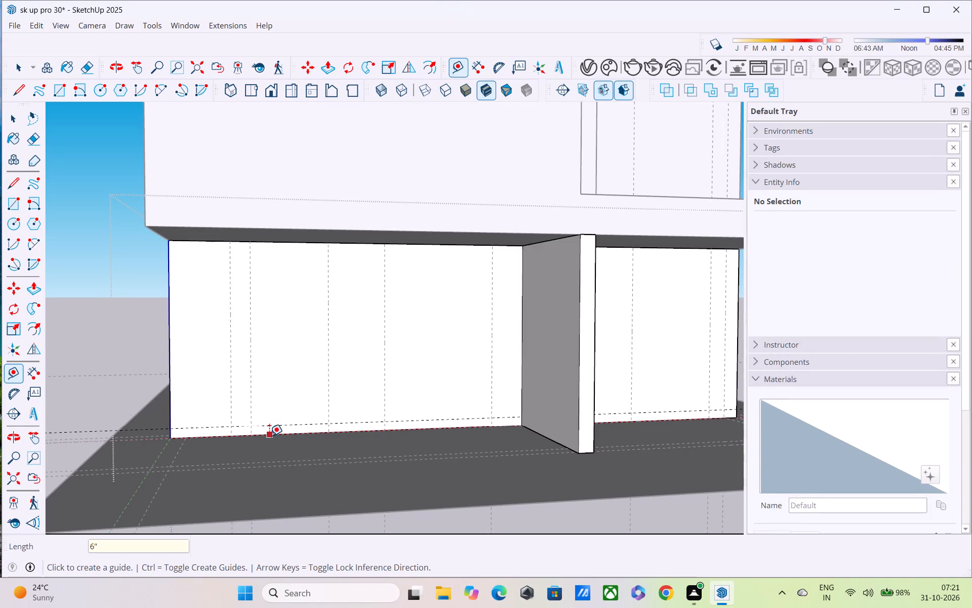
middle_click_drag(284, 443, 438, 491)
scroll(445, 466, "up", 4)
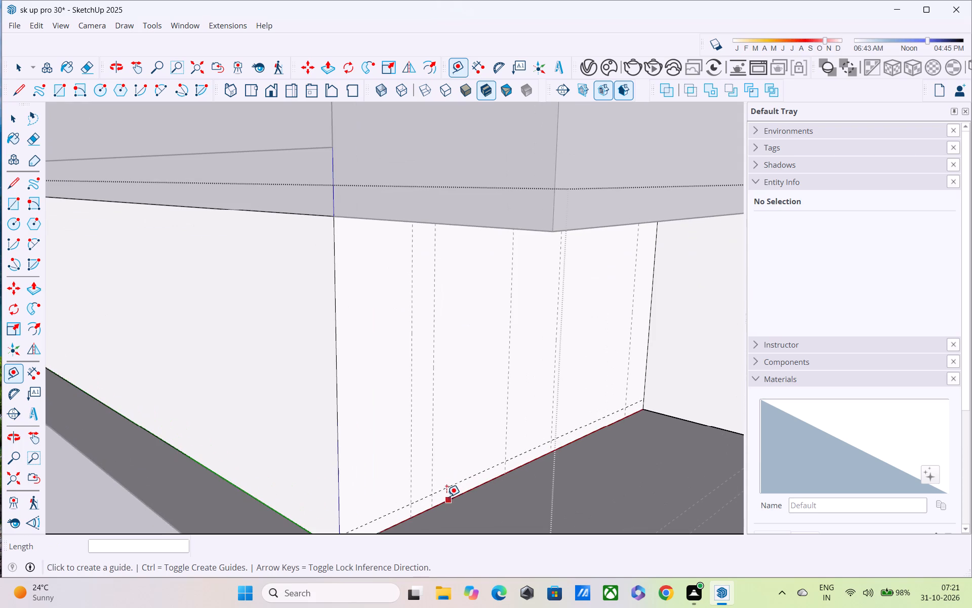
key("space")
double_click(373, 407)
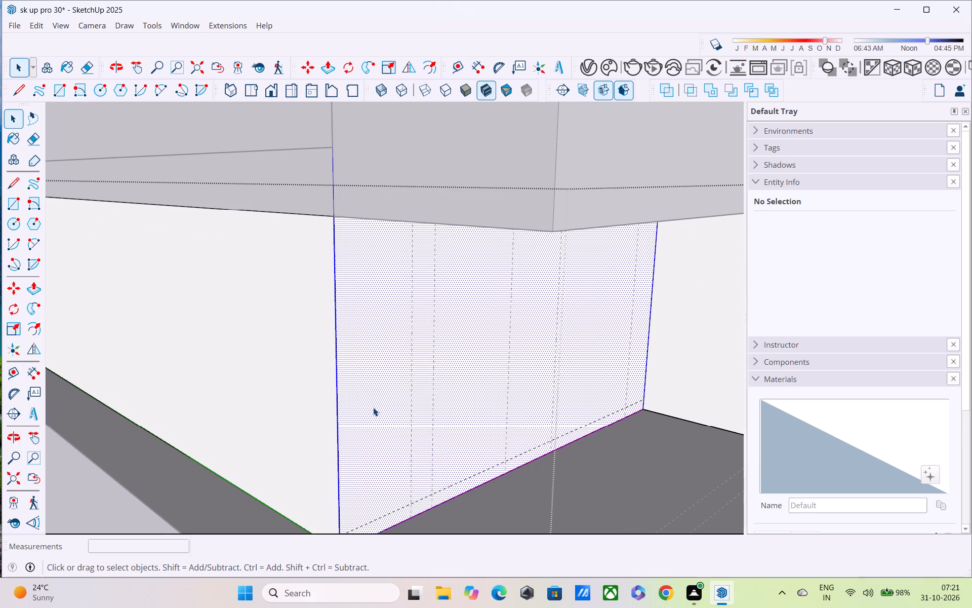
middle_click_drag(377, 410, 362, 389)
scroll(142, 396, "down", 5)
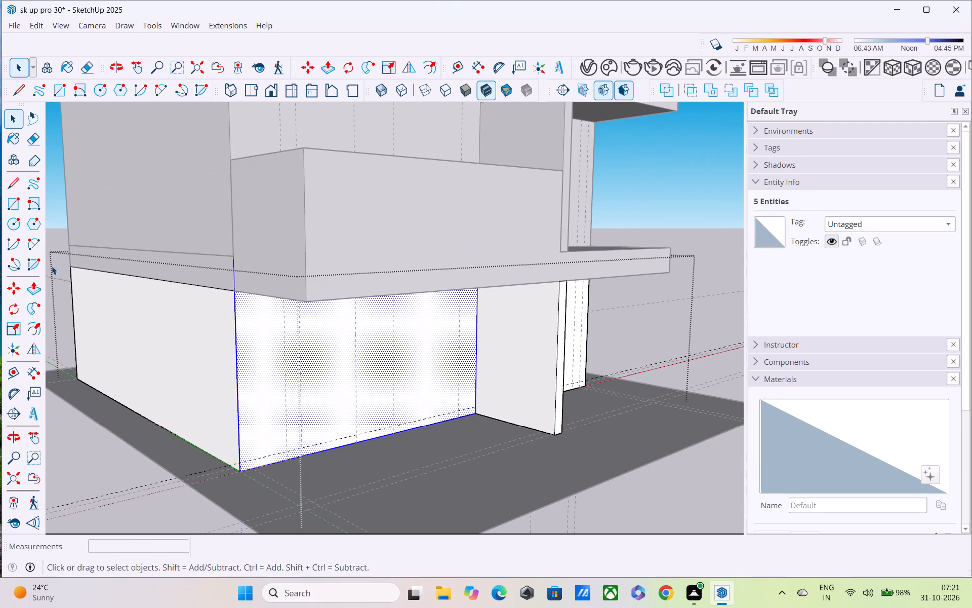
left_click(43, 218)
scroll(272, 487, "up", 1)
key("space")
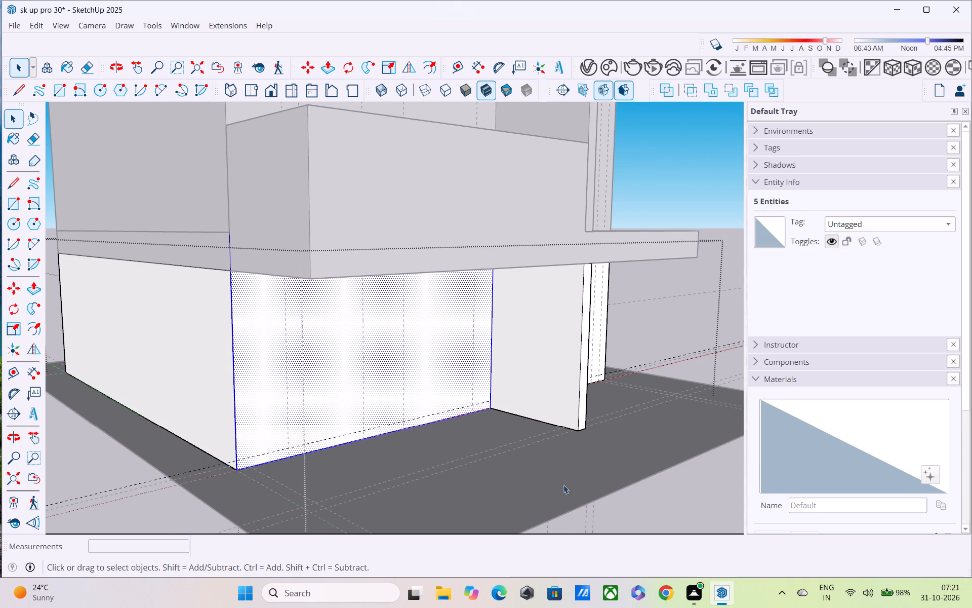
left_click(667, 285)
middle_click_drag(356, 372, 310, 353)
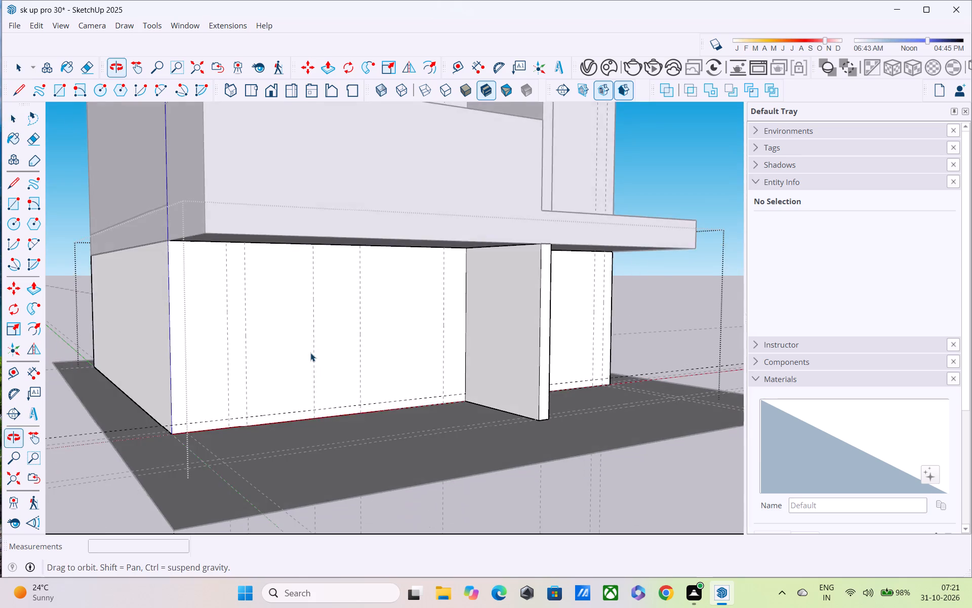
Place a horizontal guide 3' above the front wall's base edge, and another 4' above that guide.
scroll(310, 353, "down", 4)
scroll(307, 362, "up", 2)
key("t")
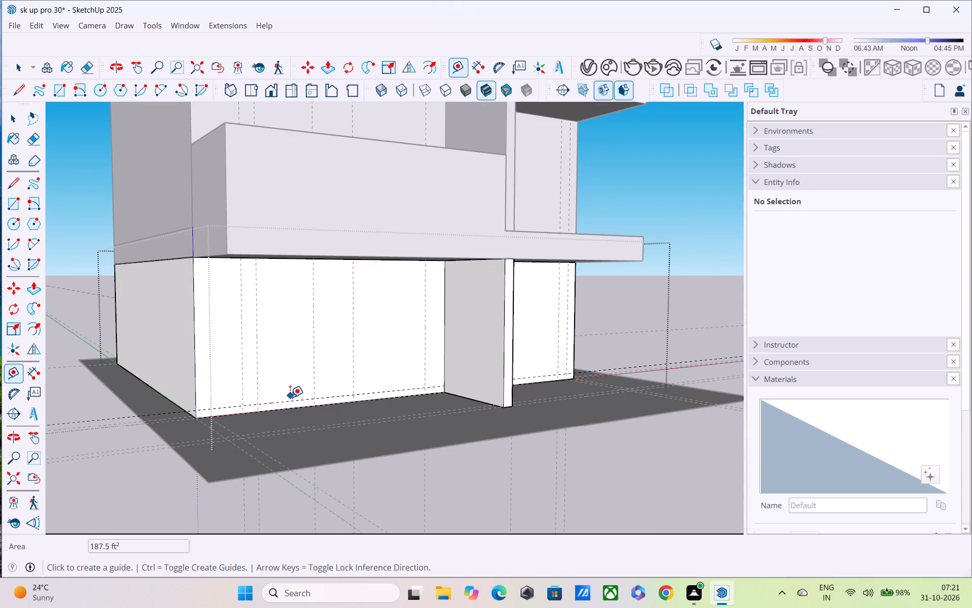
left_click(288, 399)
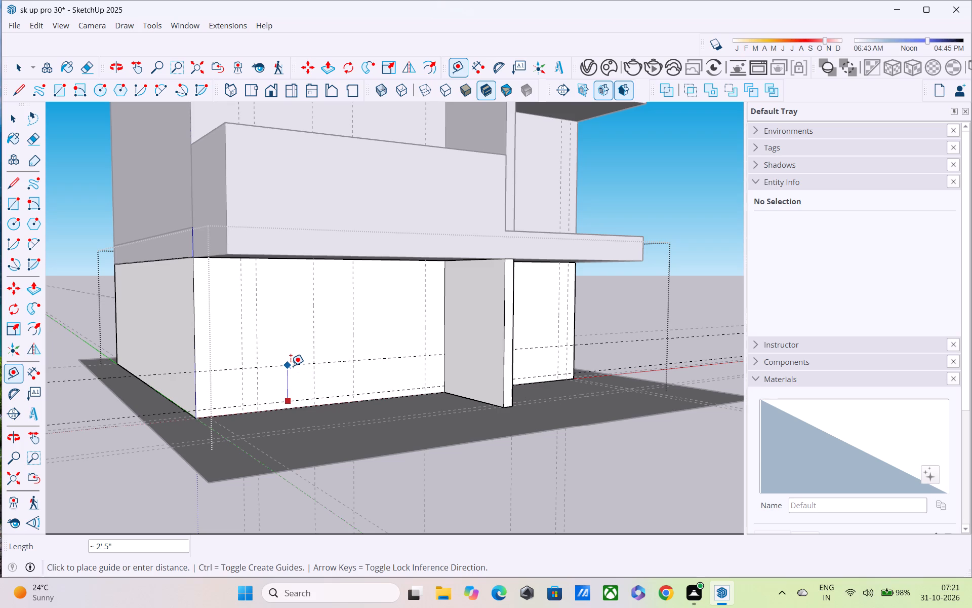
type("3'")
key("Return")
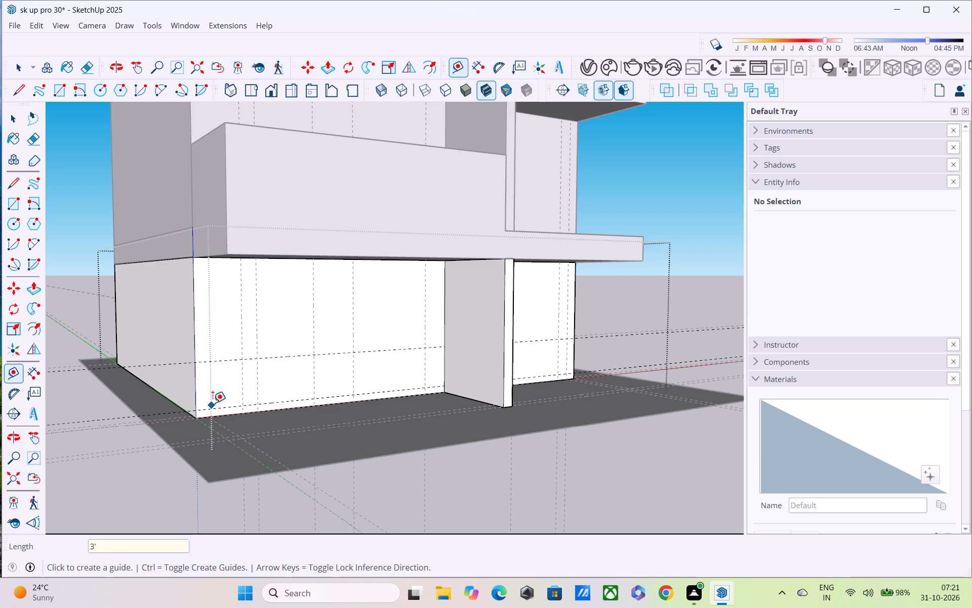
left_click(295, 358)
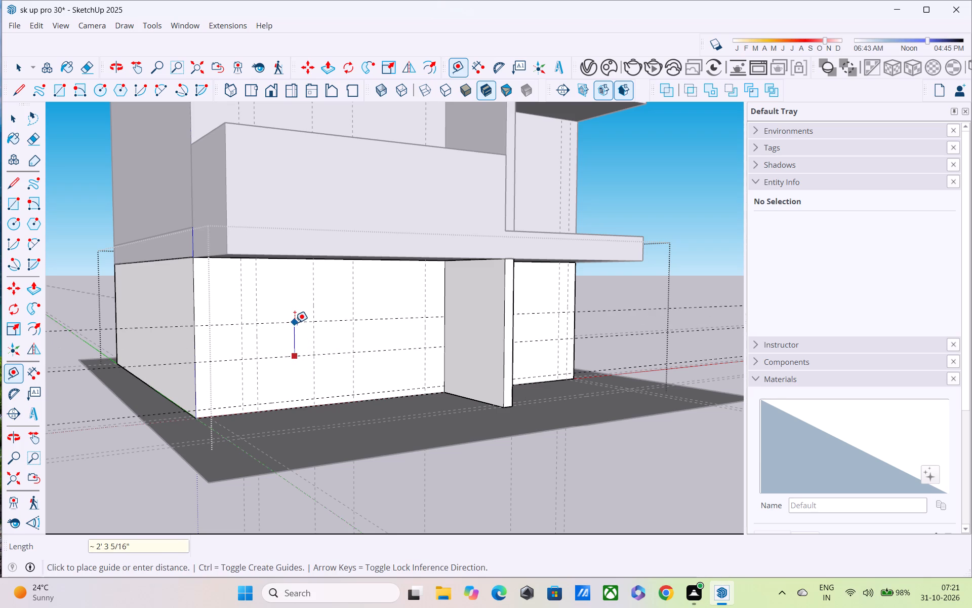
type("4'")
key("Return")
Draw a rectangle about 6' by 7' on the front wall near the divider, spanning from the top guide to the 6" guide.
scroll(294, 322, "down", 5)
middle_click_drag(291, 319, 235, 292)
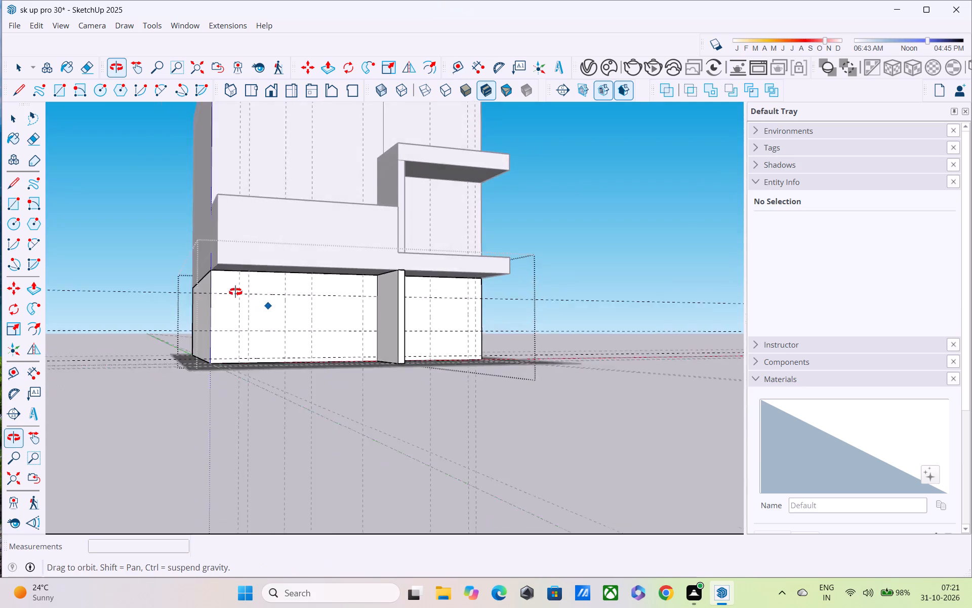
middle_click_drag(235, 292, 228, 288)
scroll(238, 291, "up", 4)
key("r")
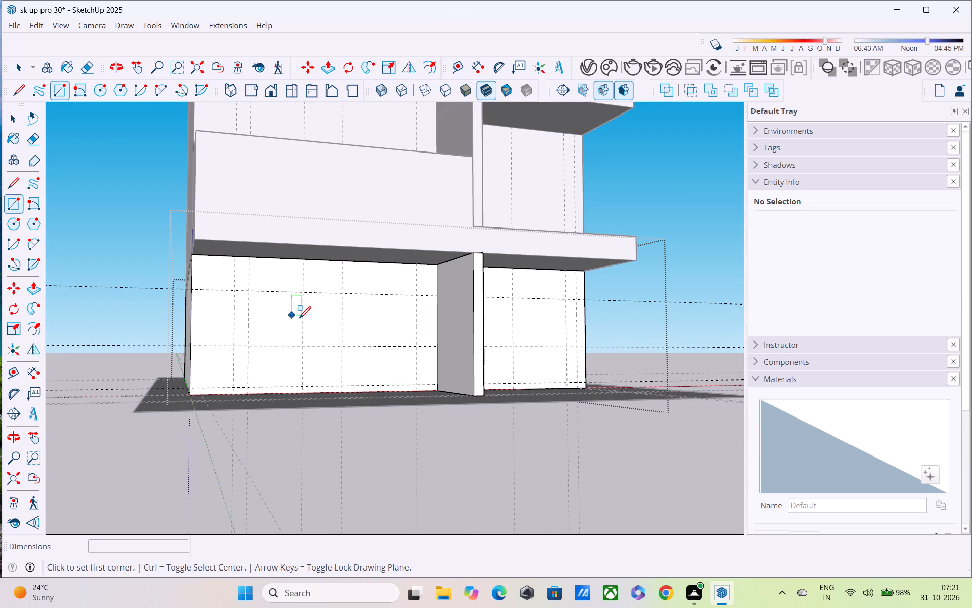
left_click(343, 293)
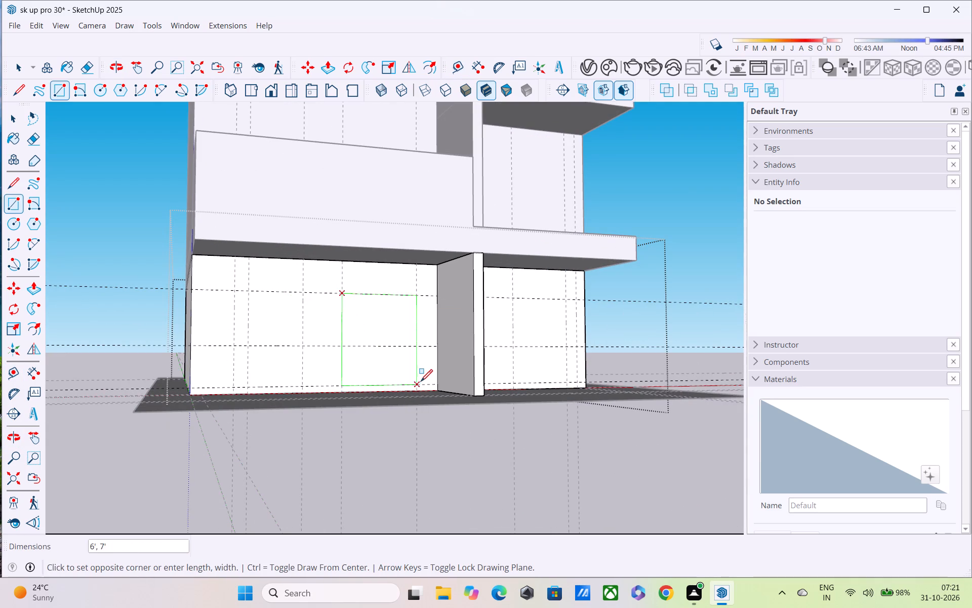
left_click(420, 384)
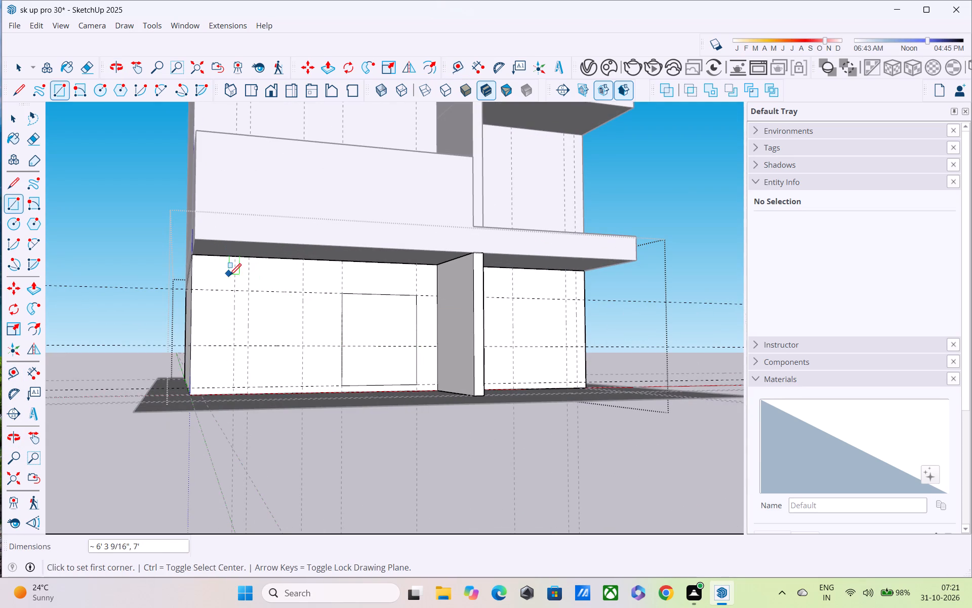
Draw a 4' by 4' rectangle on the front wall between the top guide and the 3' guide, beside the larger rectangle.
left_click(252, 291)
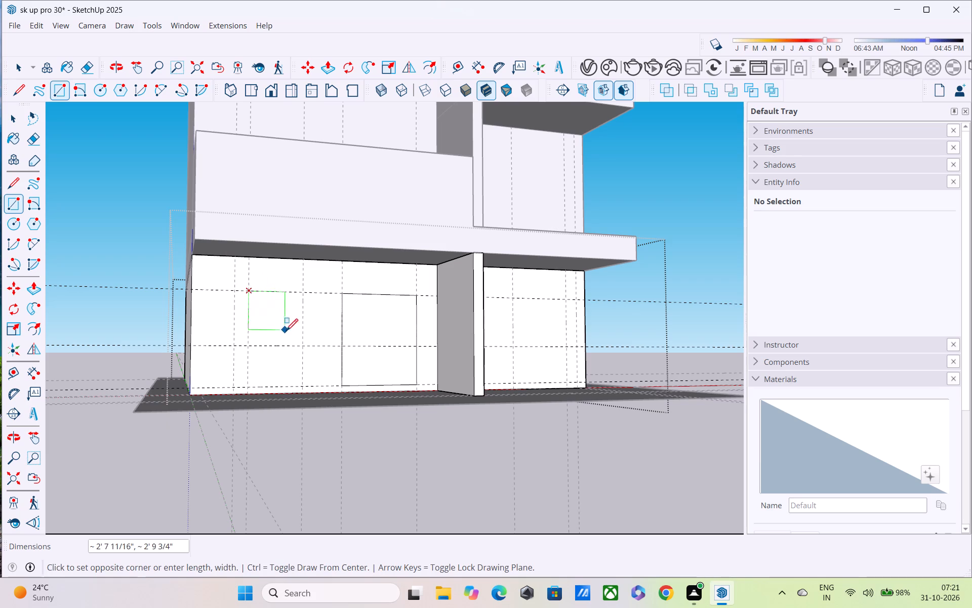
left_click(301, 343)
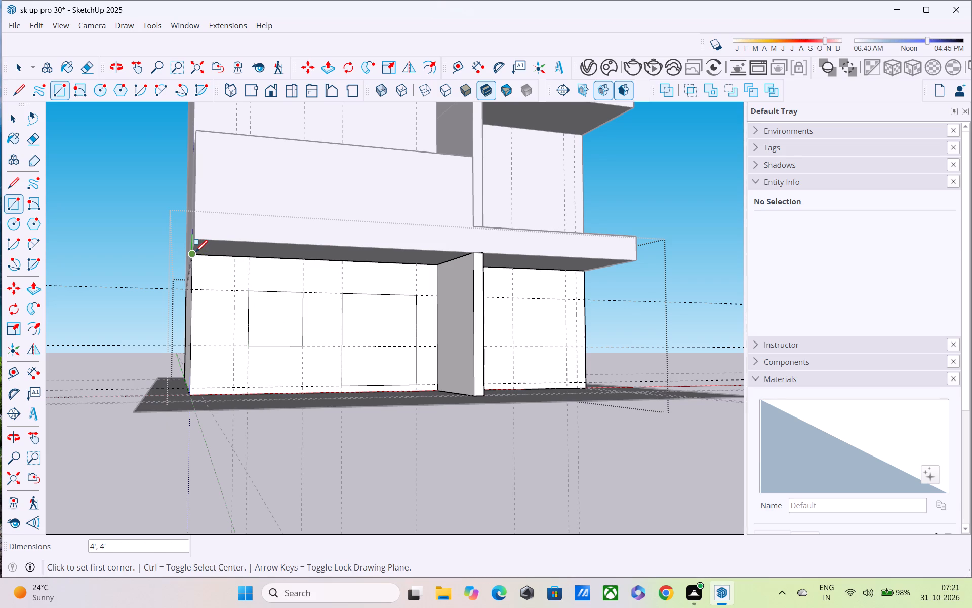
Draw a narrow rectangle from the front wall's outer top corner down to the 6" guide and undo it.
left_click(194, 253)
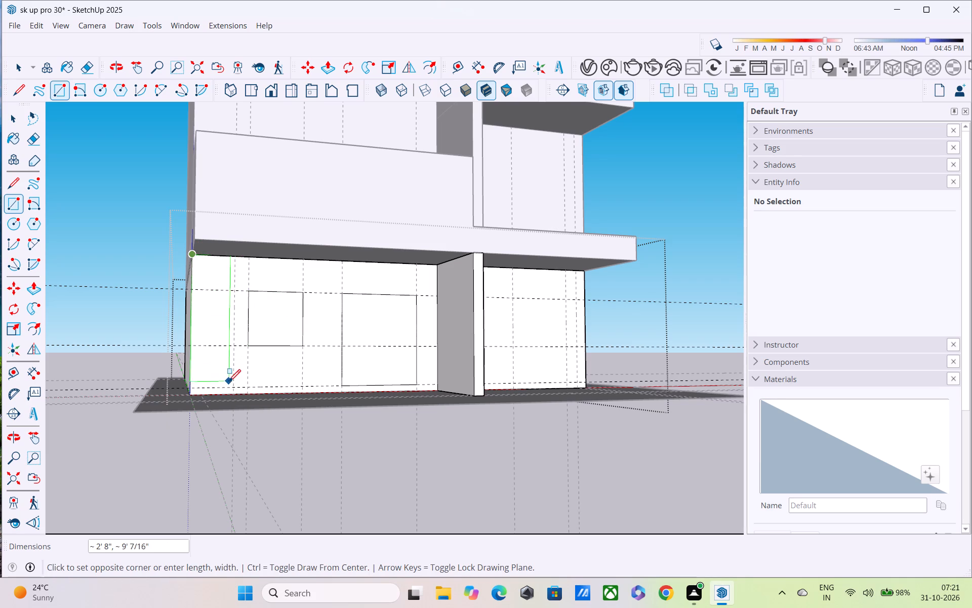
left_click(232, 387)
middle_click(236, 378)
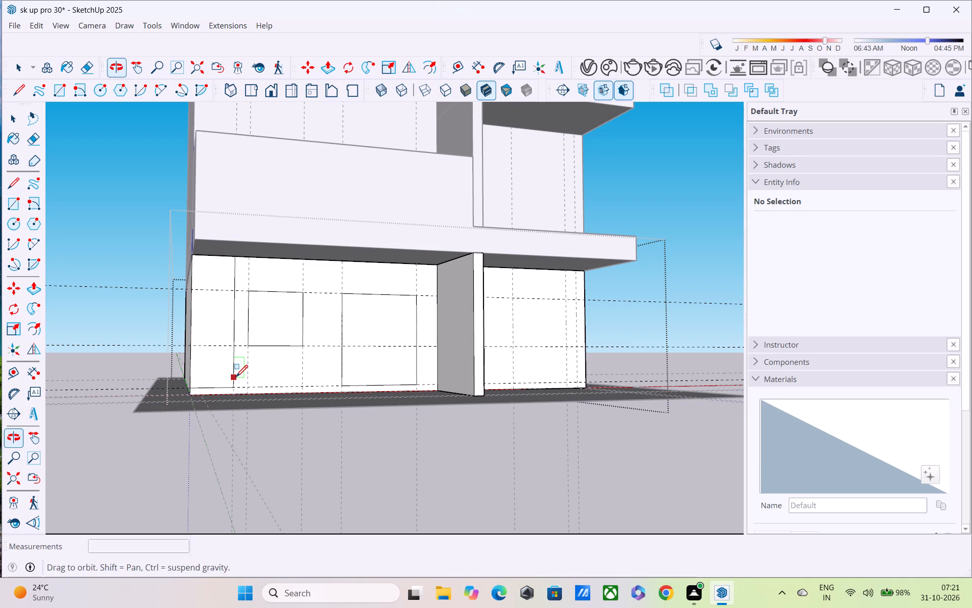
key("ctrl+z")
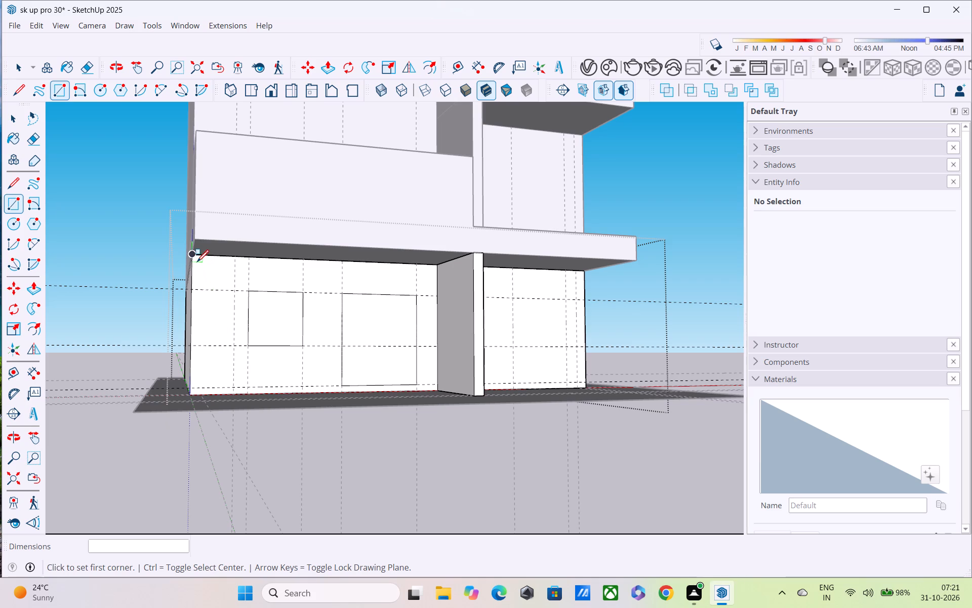
Draw a full-height strip about 3' by 10' at the front wall's outer corner, reaching down to the base edge.
left_click(195, 257)
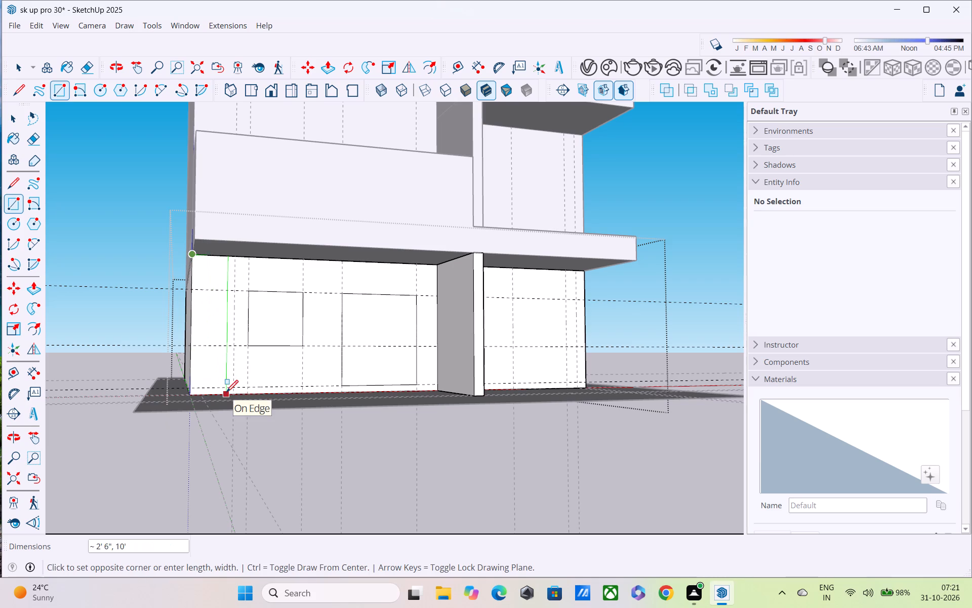
middle_click_drag(226, 394, 235, 449)
scroll(239, 447, "up", 11)
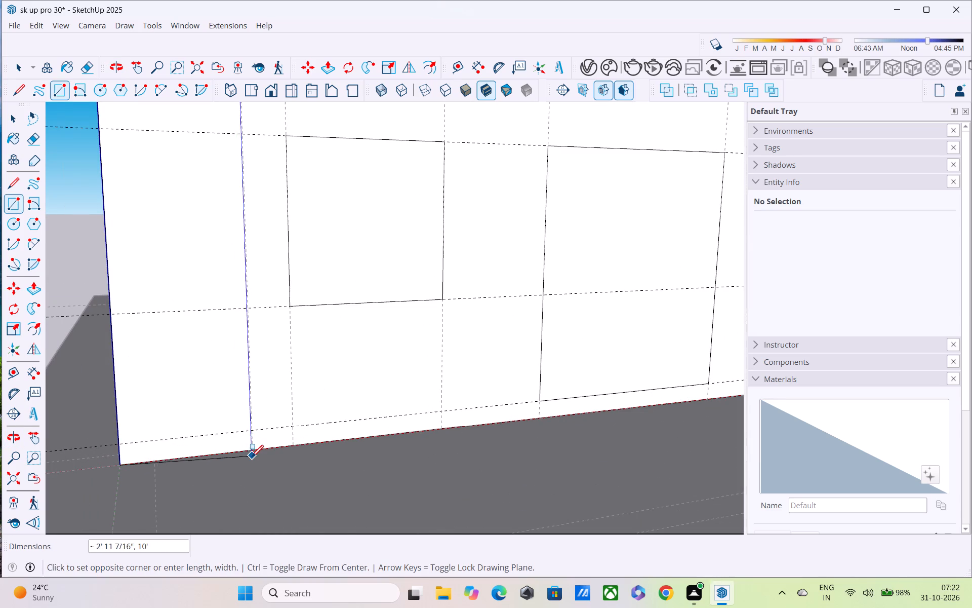
left_click(253, 453)
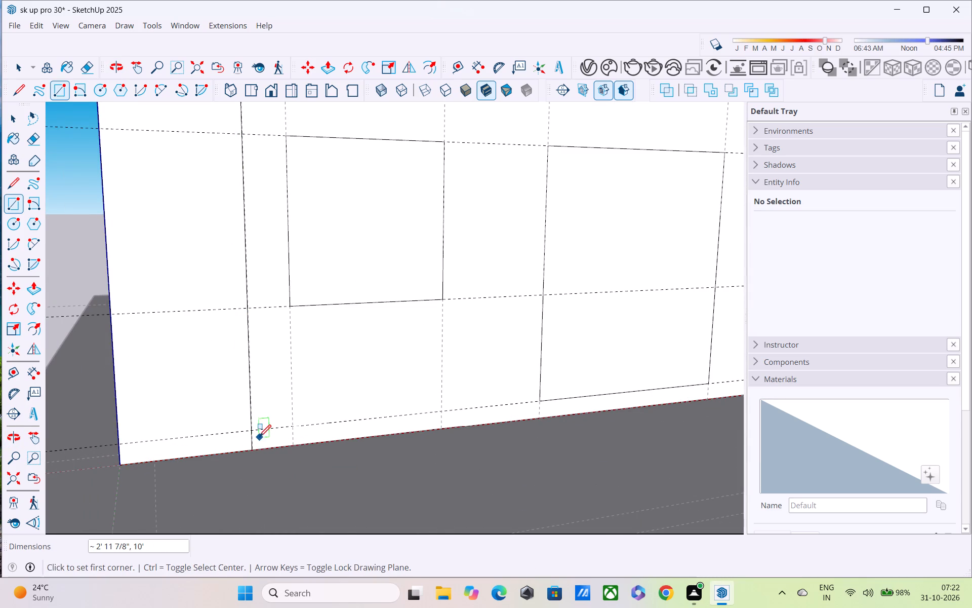
Push/Pull the corner strip outward 7' to line up with the balcony block's front face.
middle_click_drag(260, 434, 605, 348)
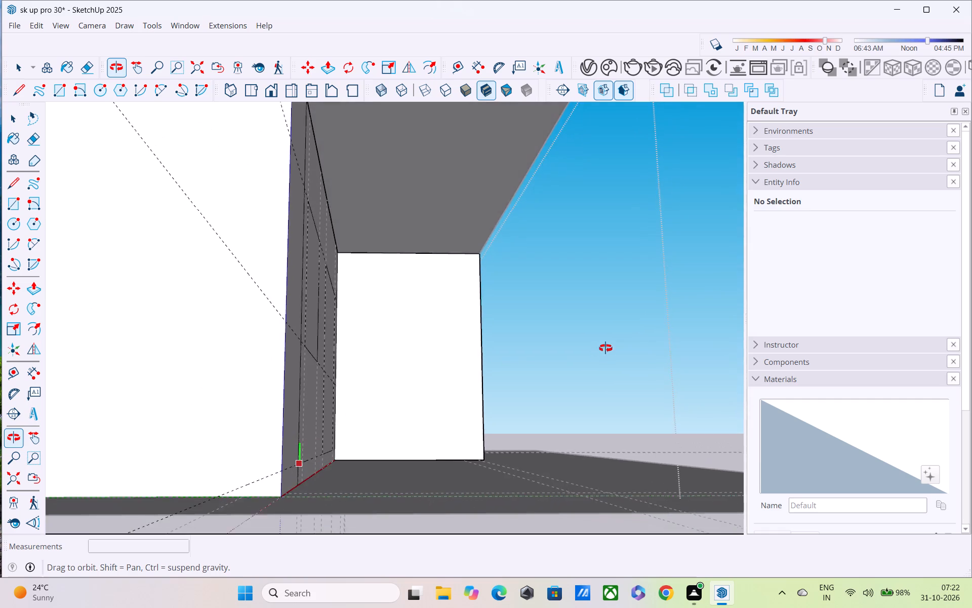
middle_click_drag(605, 348, 244, 371)
key("space")
left_click(242, 377)
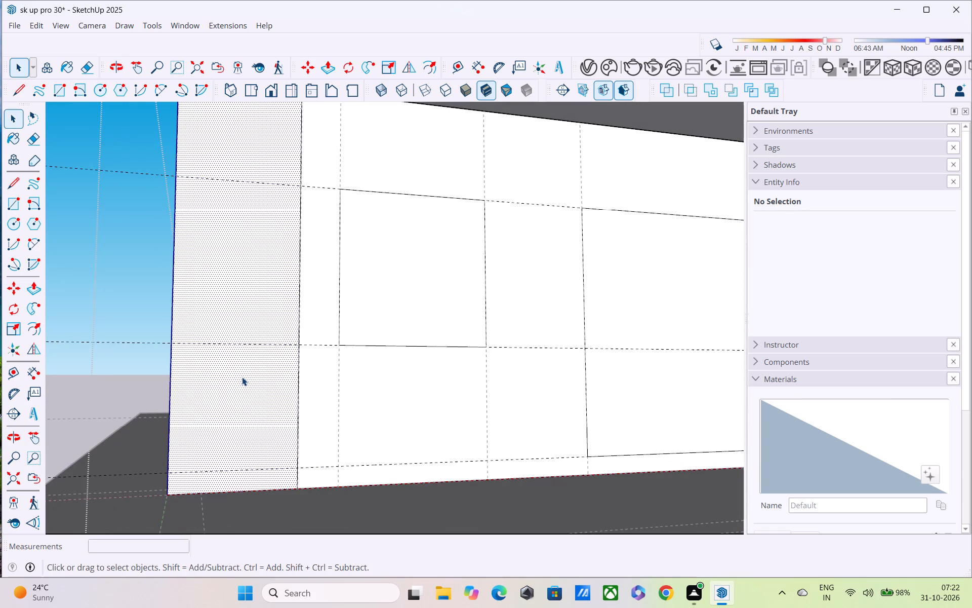
scroll(242, 377, "down", 3)
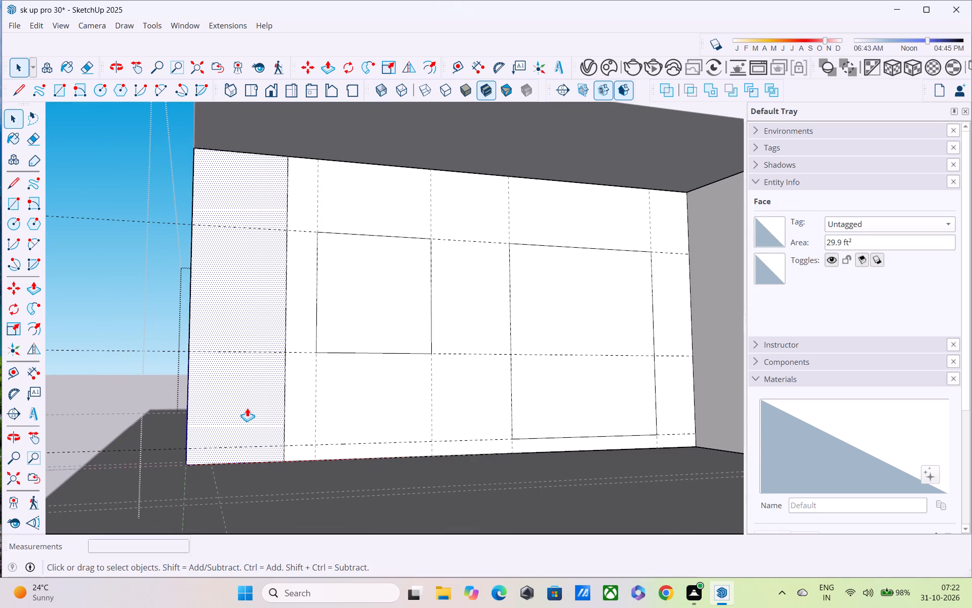
key("p")
scroll(278, 397, "down", 4)
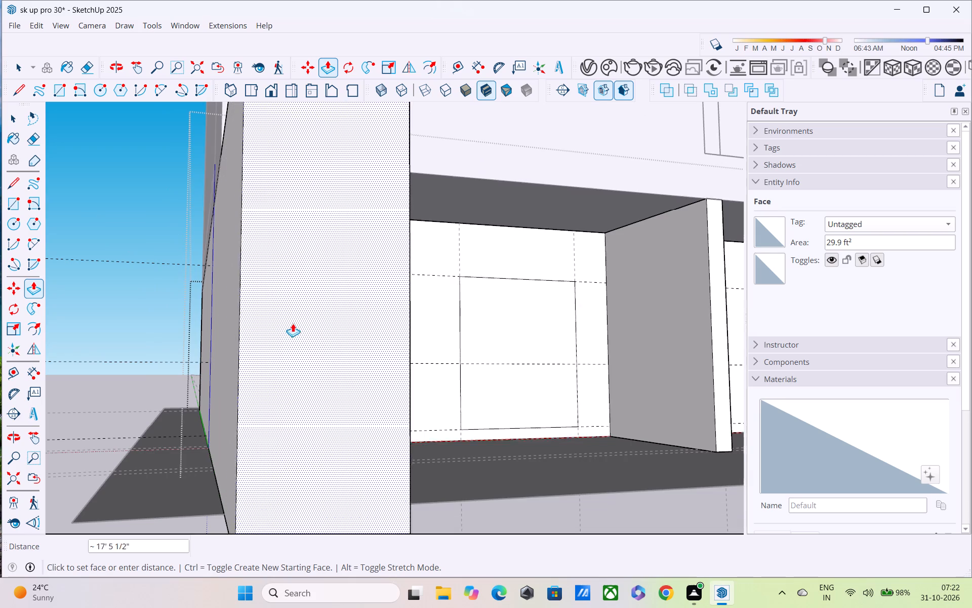
scroll(339, 191, "down", 4)
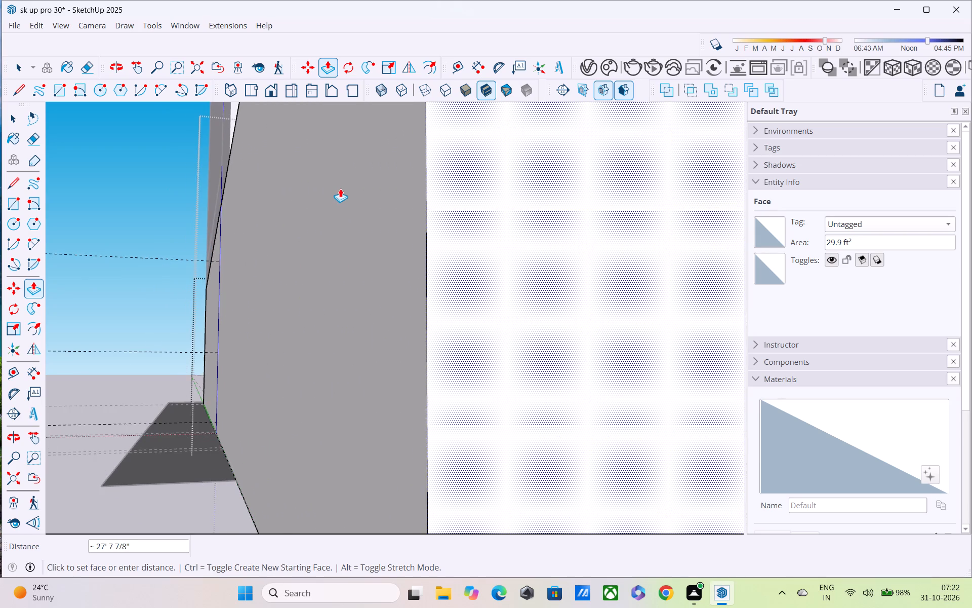
scroll(340, 188, "down", 10)
middle_click_drag(342, 156, 492, 526, "shift")
scroll(493, 525, "up", 1)
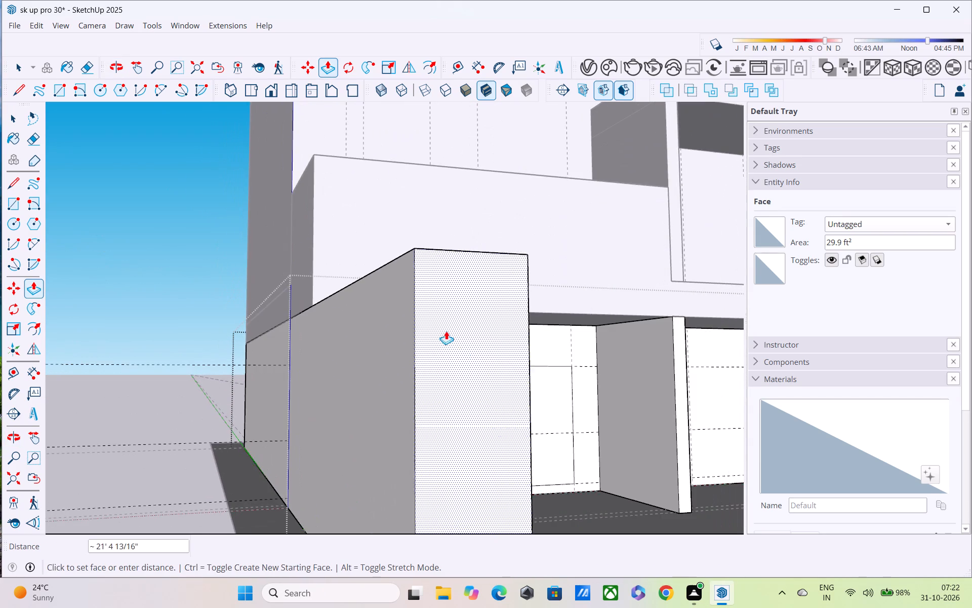
left_click(349, 200)
middle_click_drag(336, 330, 275, 335)
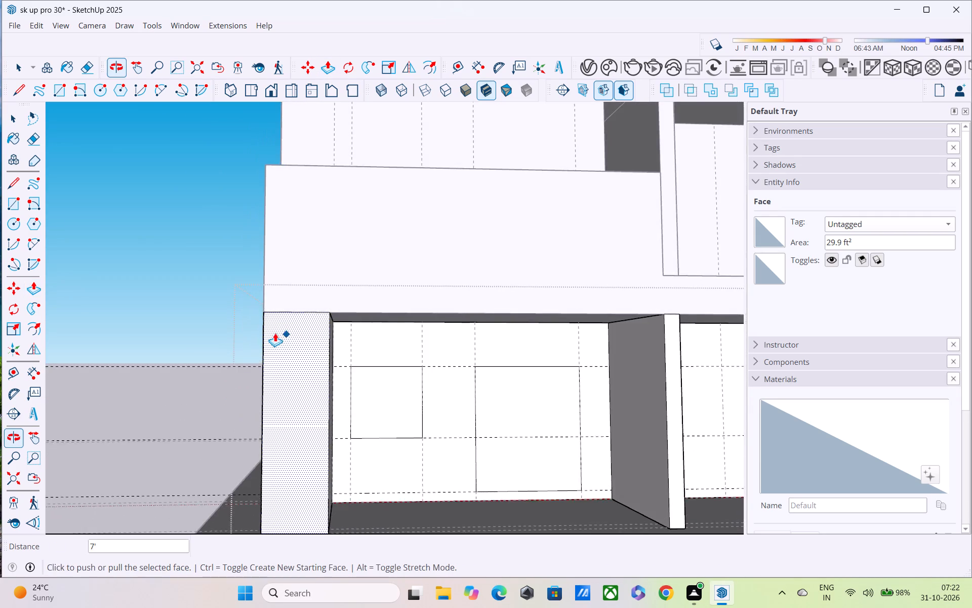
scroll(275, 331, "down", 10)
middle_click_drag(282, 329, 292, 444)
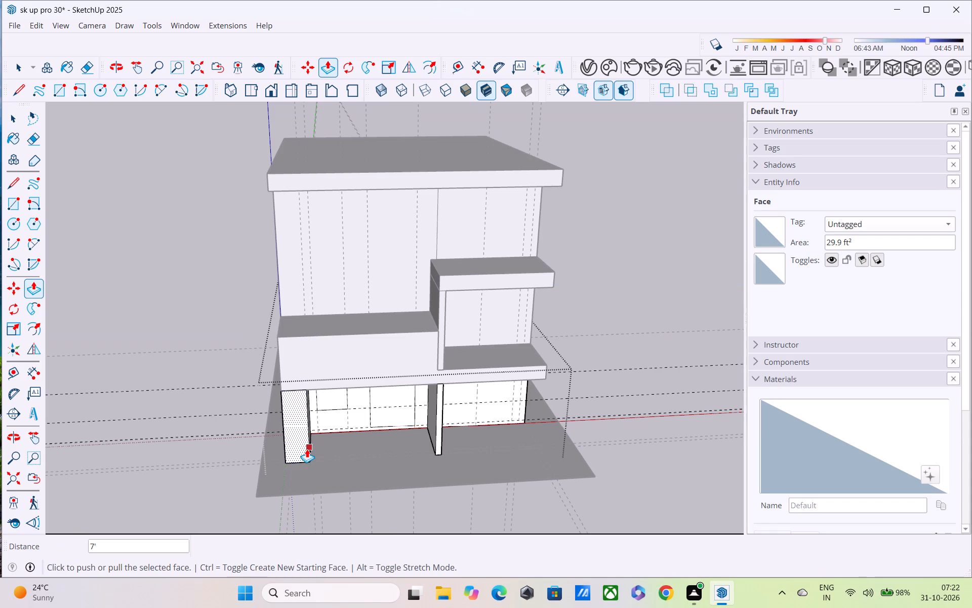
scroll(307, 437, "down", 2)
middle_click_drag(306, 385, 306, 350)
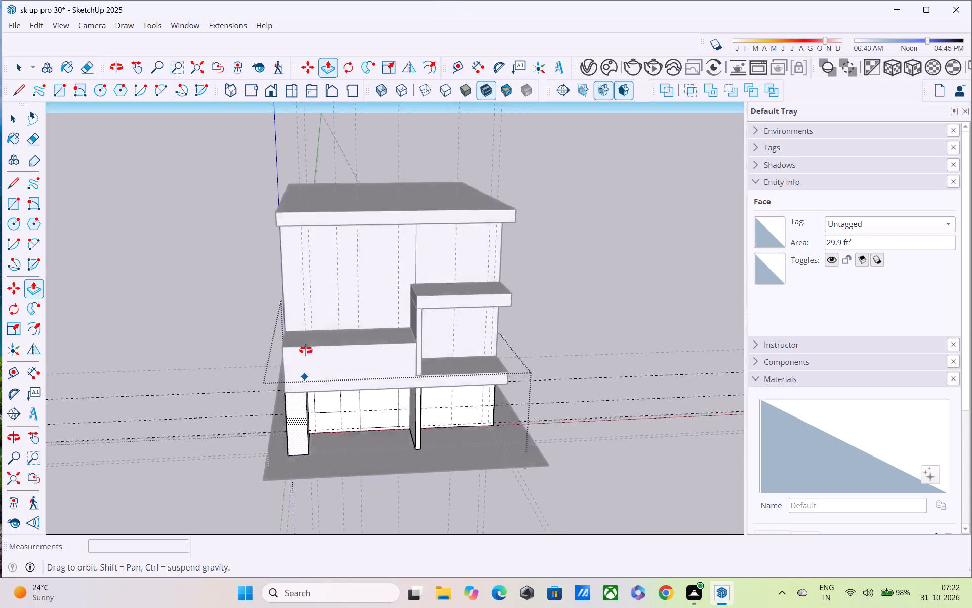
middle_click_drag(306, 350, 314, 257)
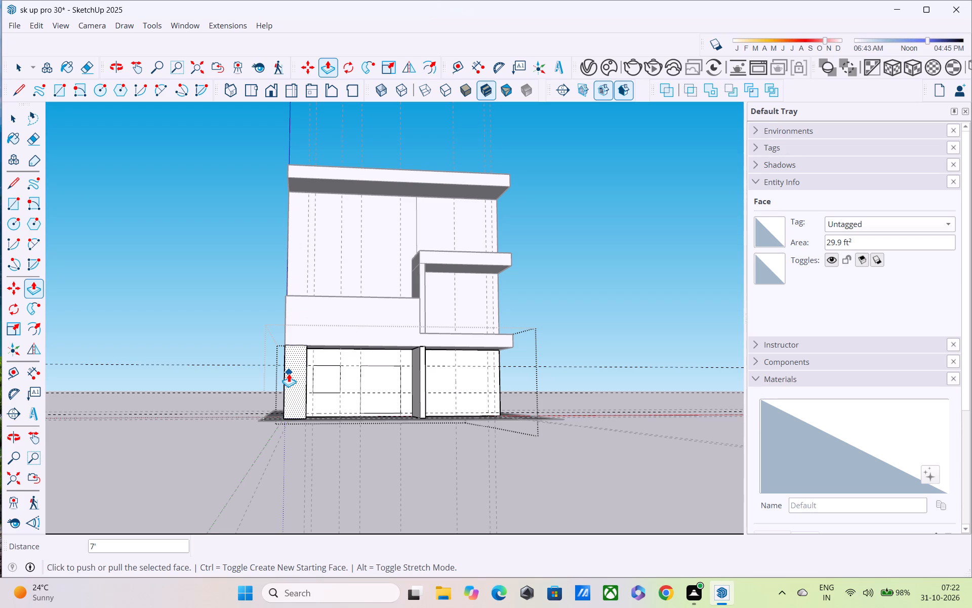
Extend the 4' by 4' front-wall rectangle downward to about 4' by 5'8" with an overlapping rectangle, deleting the old bottom edge.
key("space")
scroll(371, 237, "up", 3)
key("space")
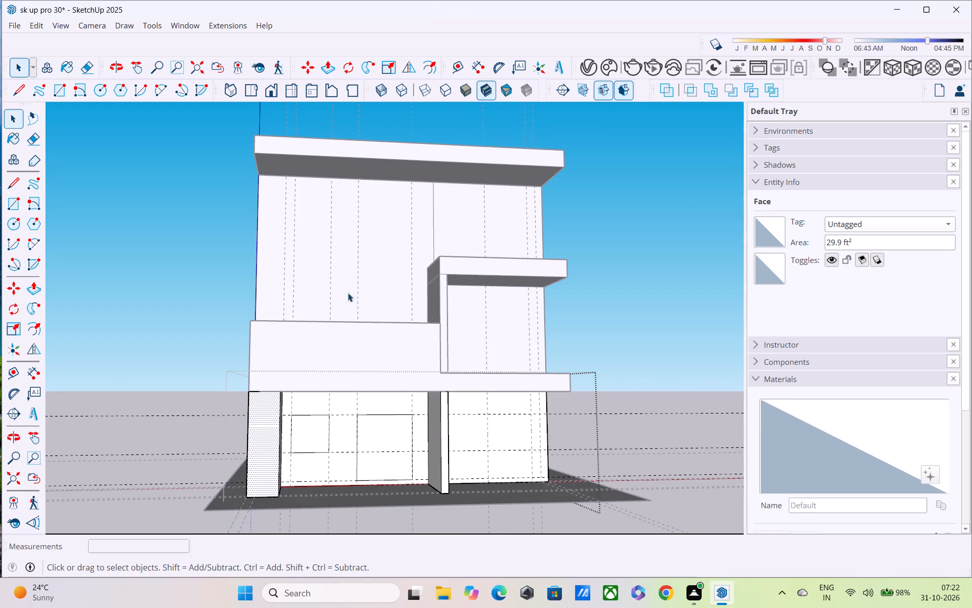
scroll(321, 406, "up", 7)
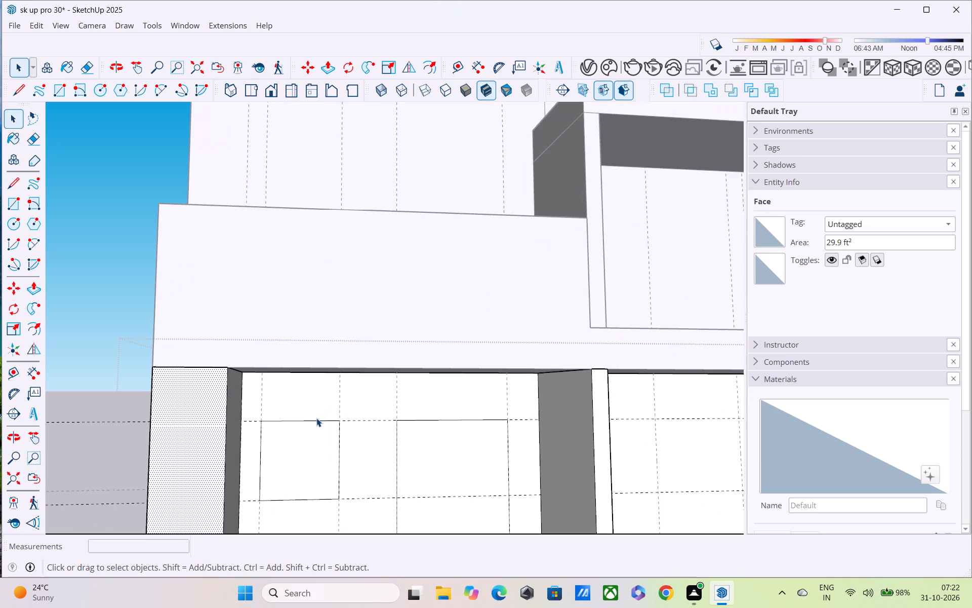
scroll(312, 426, "up", 2)
middle_click_drag(311, 423, 308, 359, "shift")
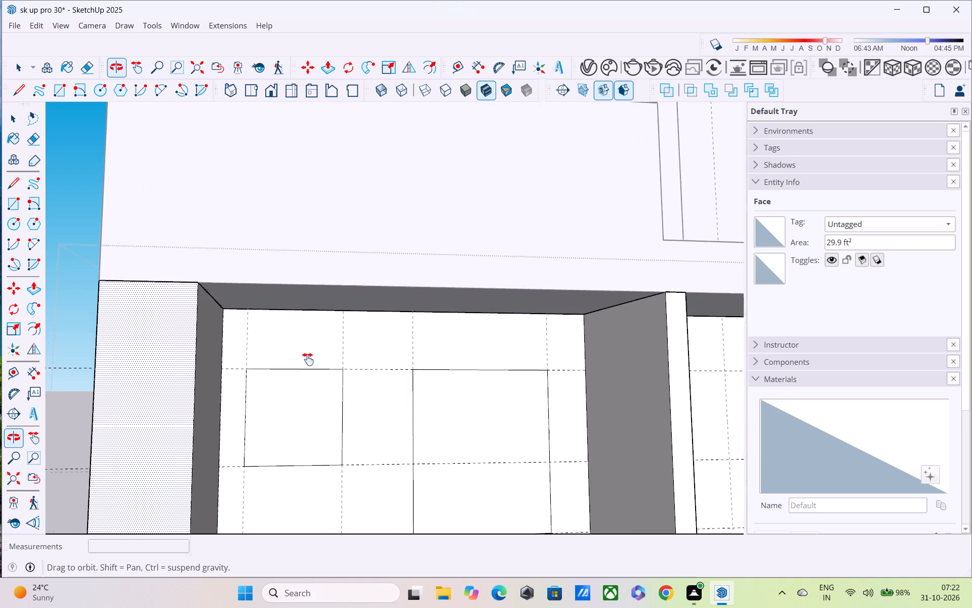
middle_click_drag(308, 359, 306, 255, "shift")
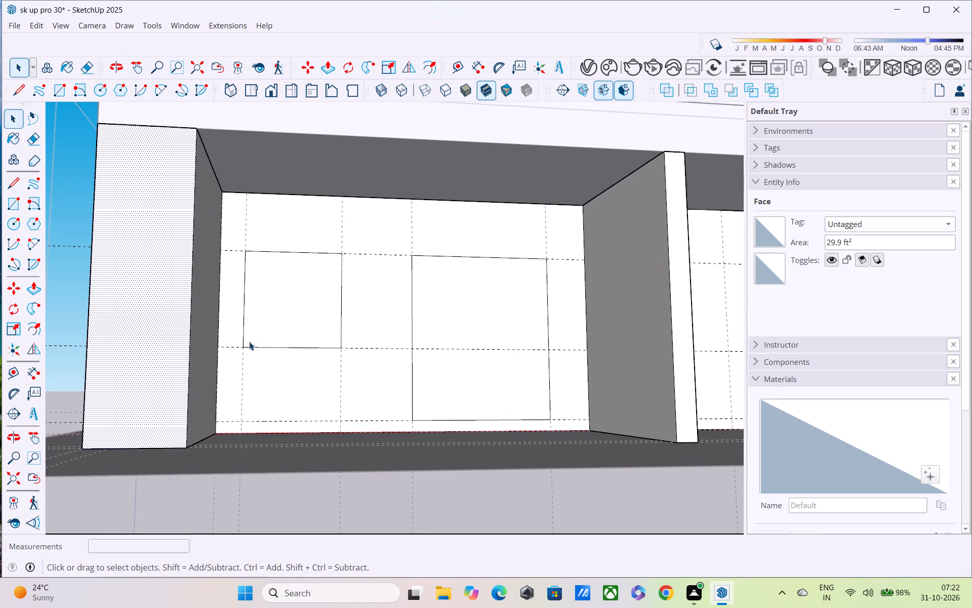
left_click(255, 347)
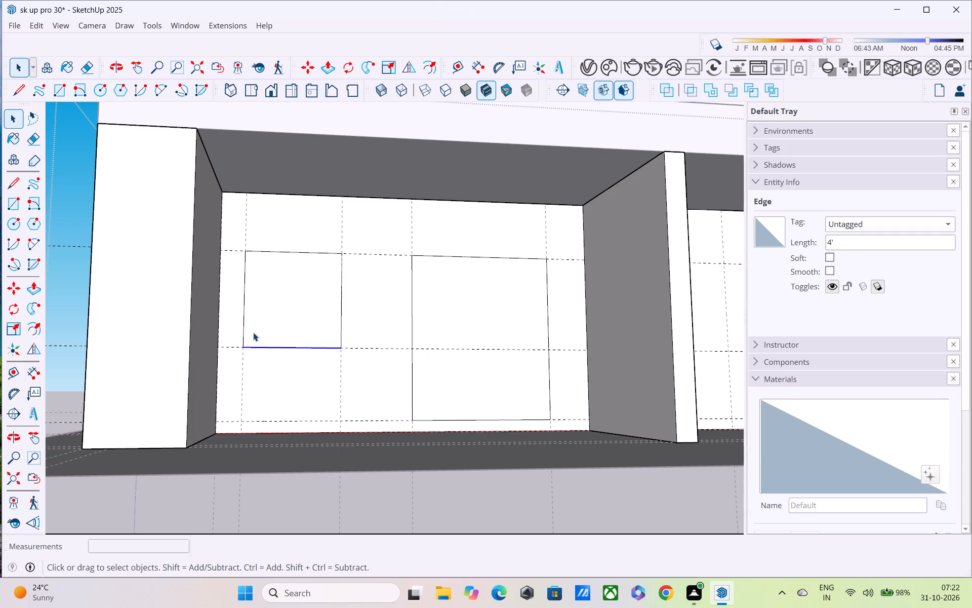
key("space")
key("r")
left_click(243, 250)
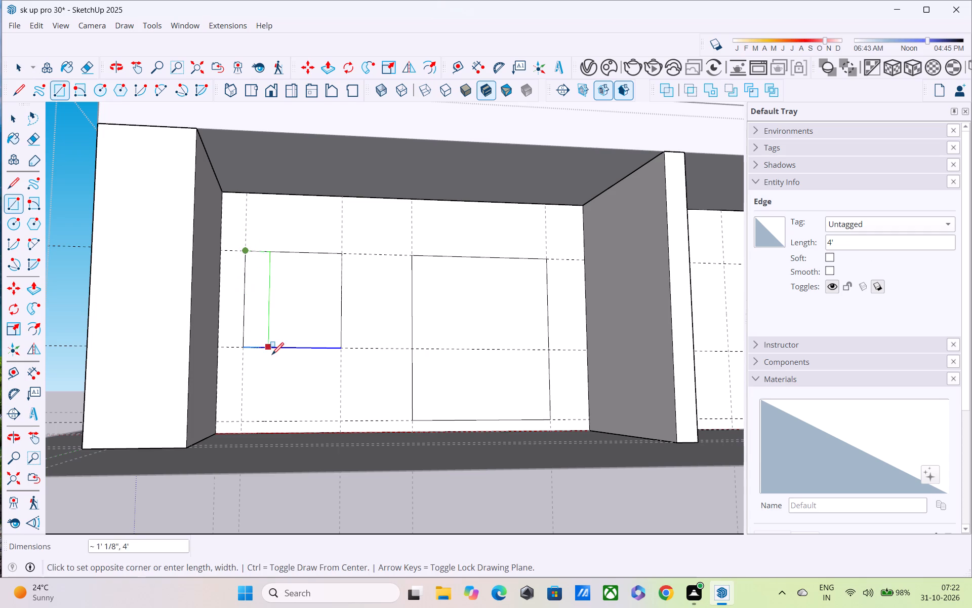
left_click(341, 390)
key("space")
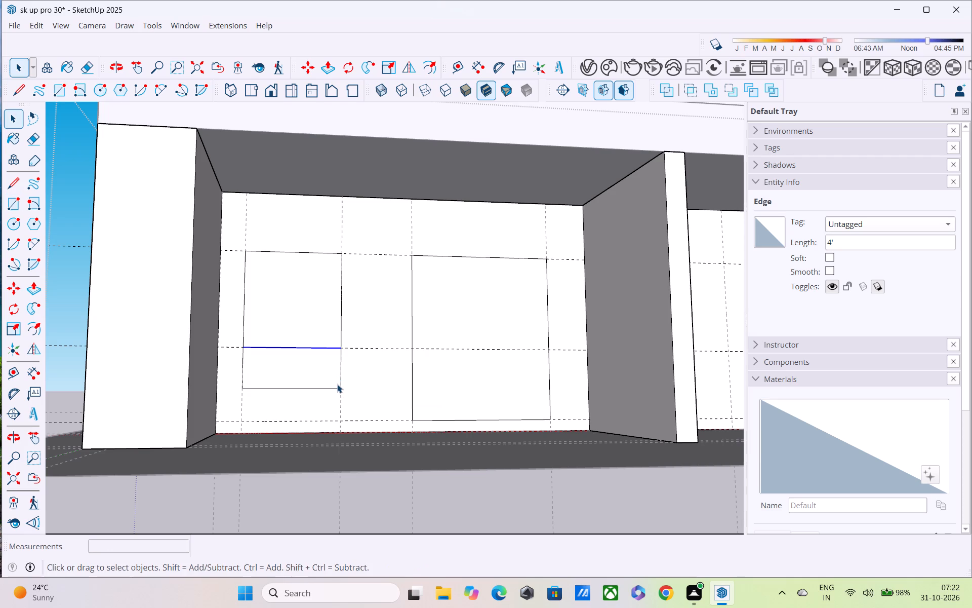
key("Delete")
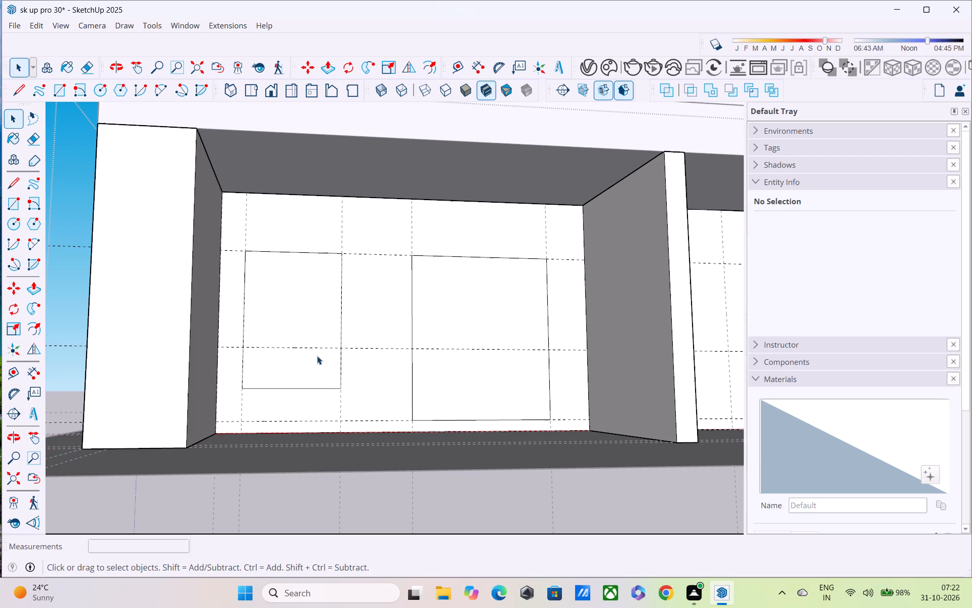
Offset the extended window rectangle inward by 4" to form the frame.
key("f")
left_click(312, 350)
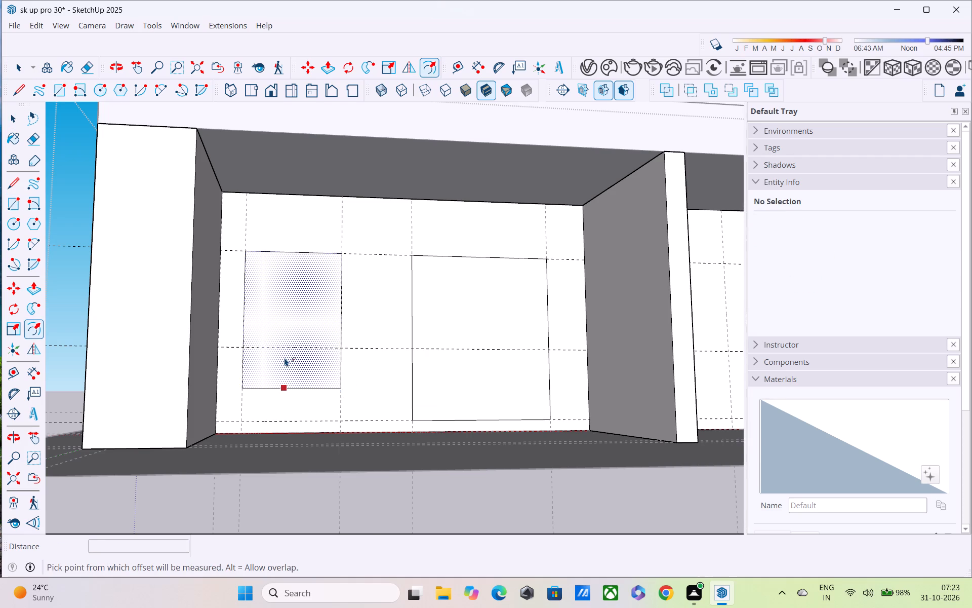
key("Escape")
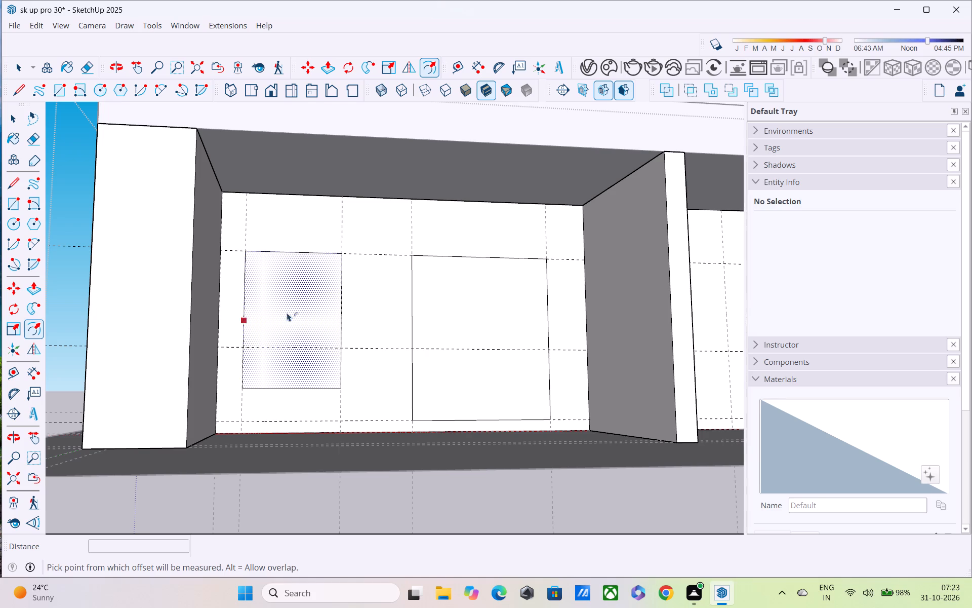
left_click(291, 278)
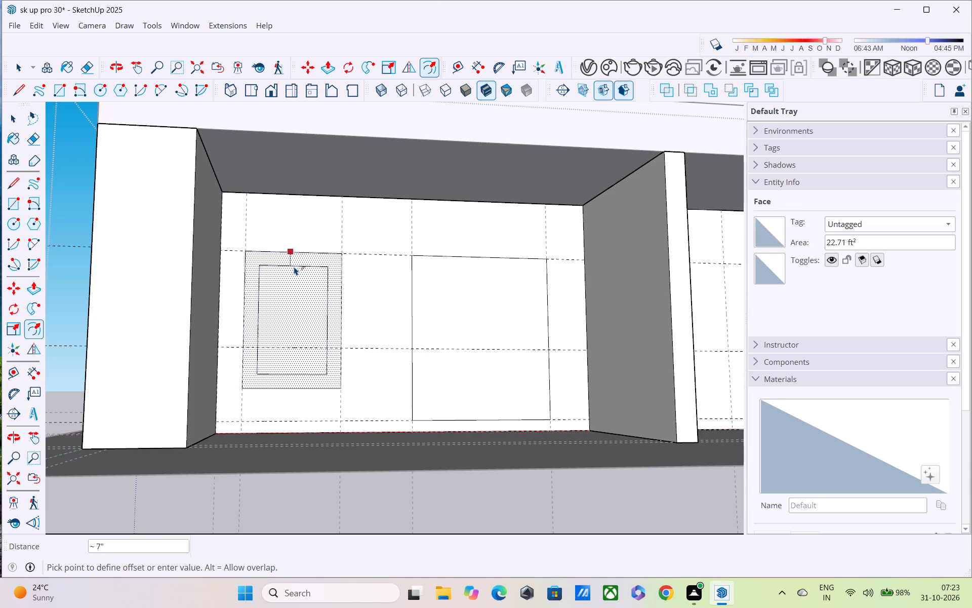
type("4\"")
key("Return")
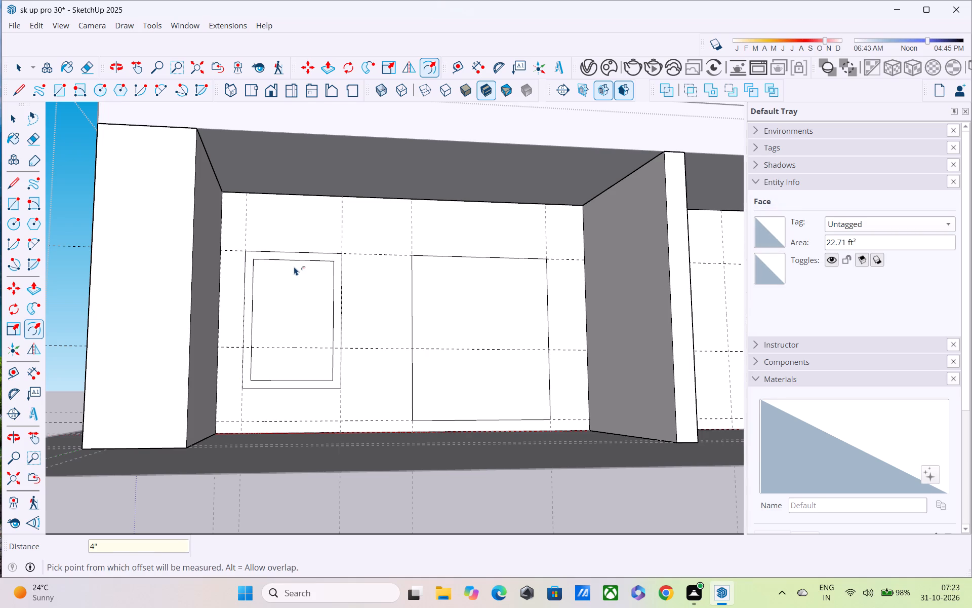
key("space")
Draw a vertical centre line inside the window's inner frame, from its top edge to its bottom edge.
key("l")
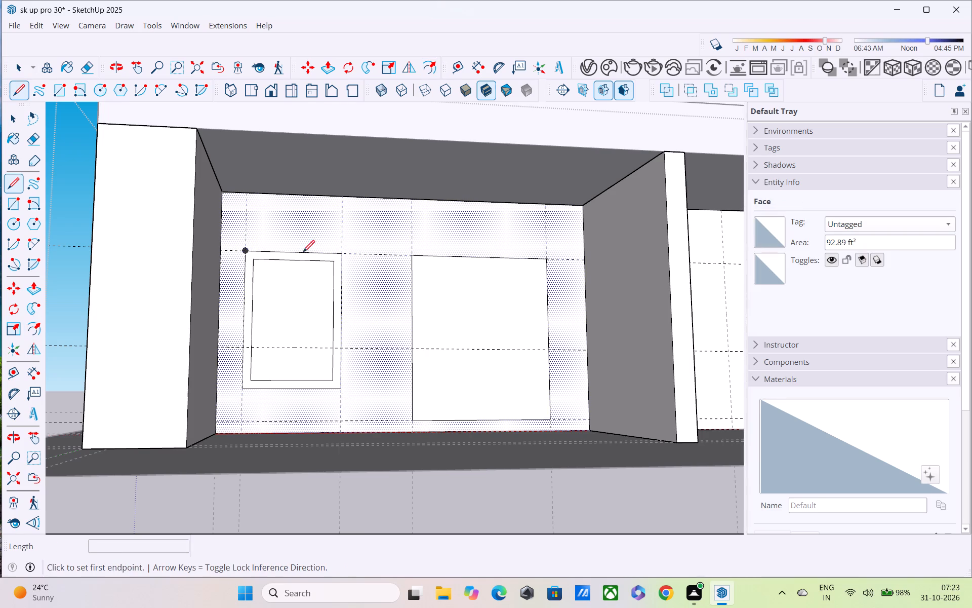
left_click(294, 257)
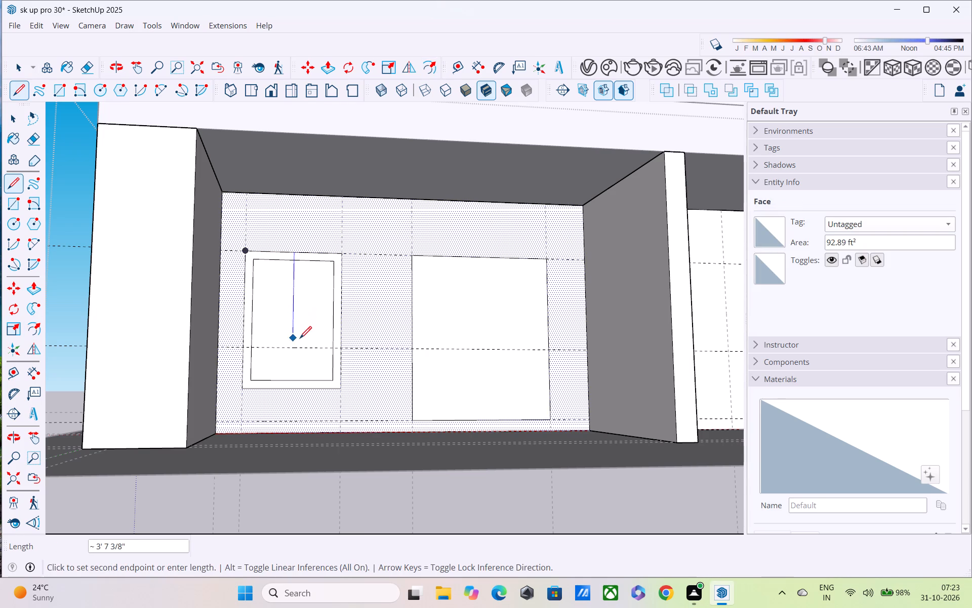
key("Escape")
left_click(293, 261)
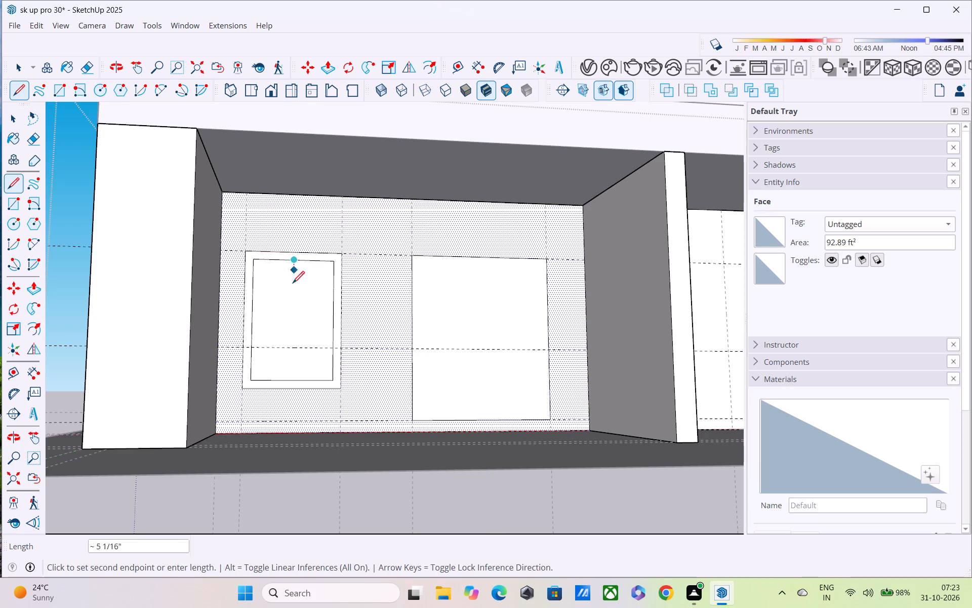
left_click(295, 379)
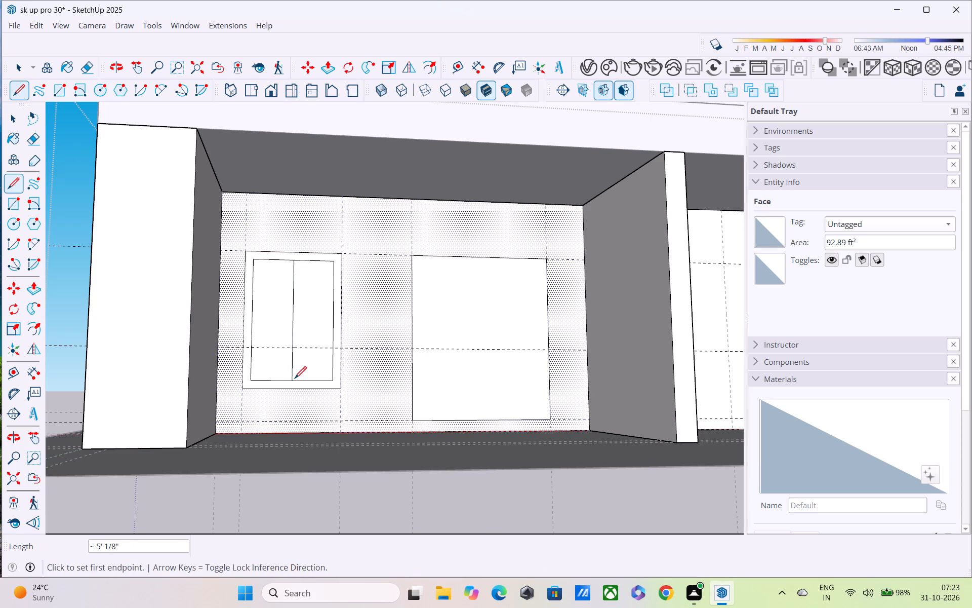
key("space")
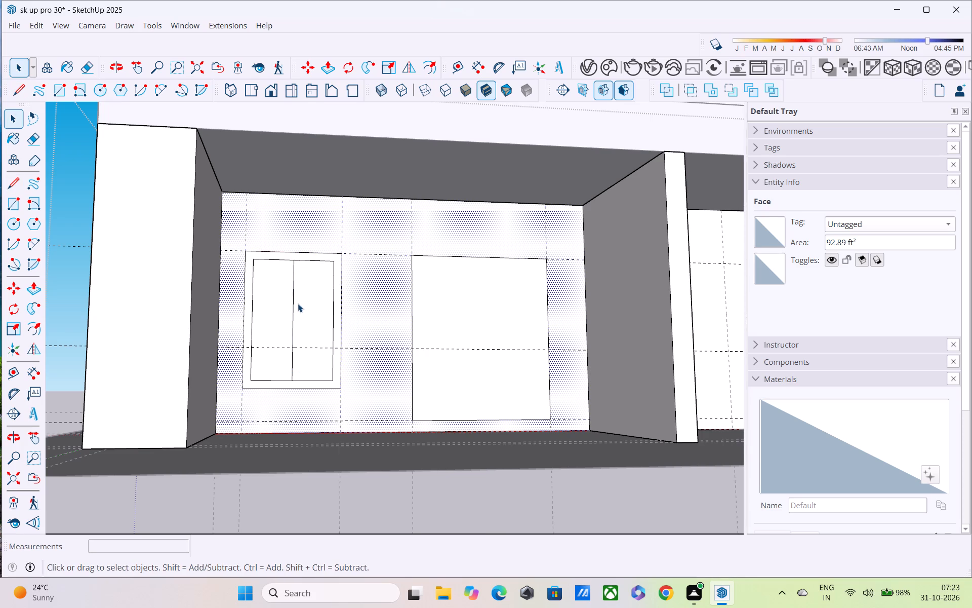
Copy the window's centre line 2" to one side, and copy that line 4" back to the opposite side.
left_click(294, 289)
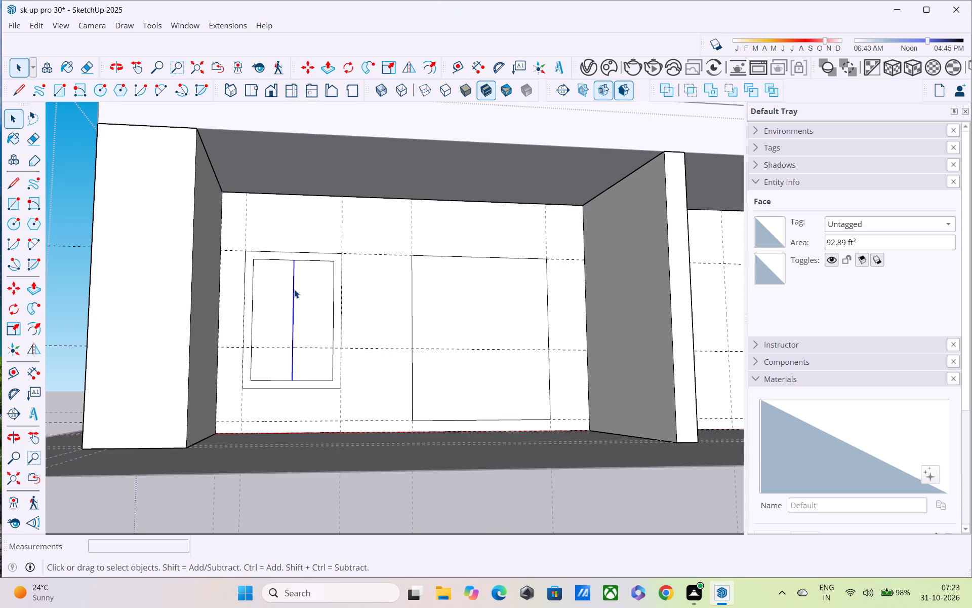
key("m")
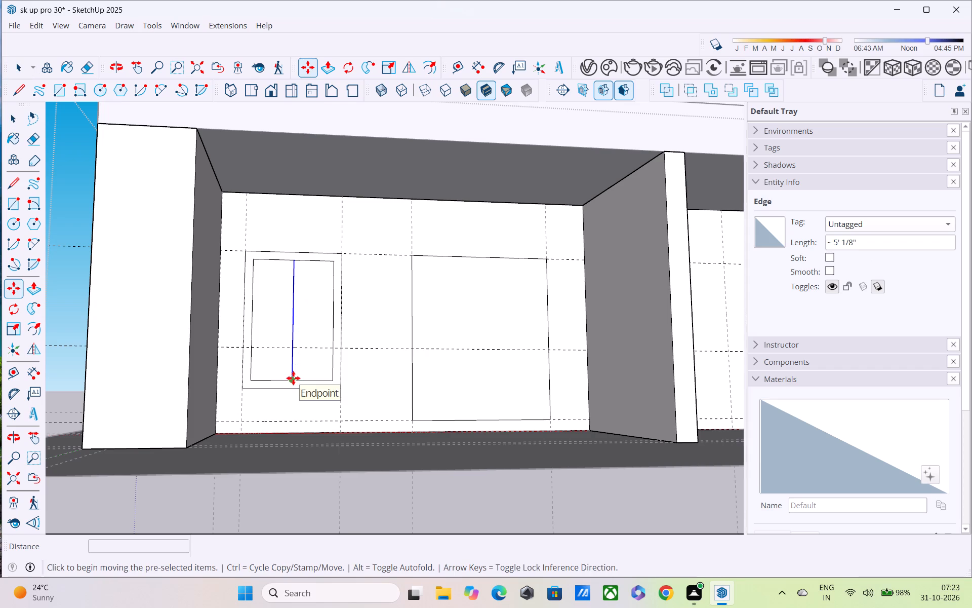
left_click(292, 381)
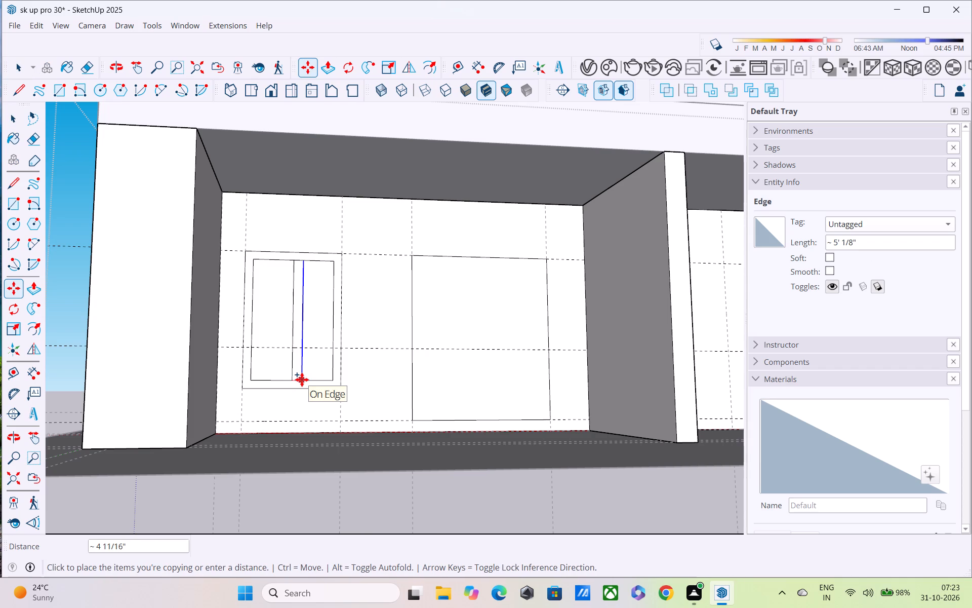
type("2\"")
key("Return")
scroll(302, 379, "up", 3)
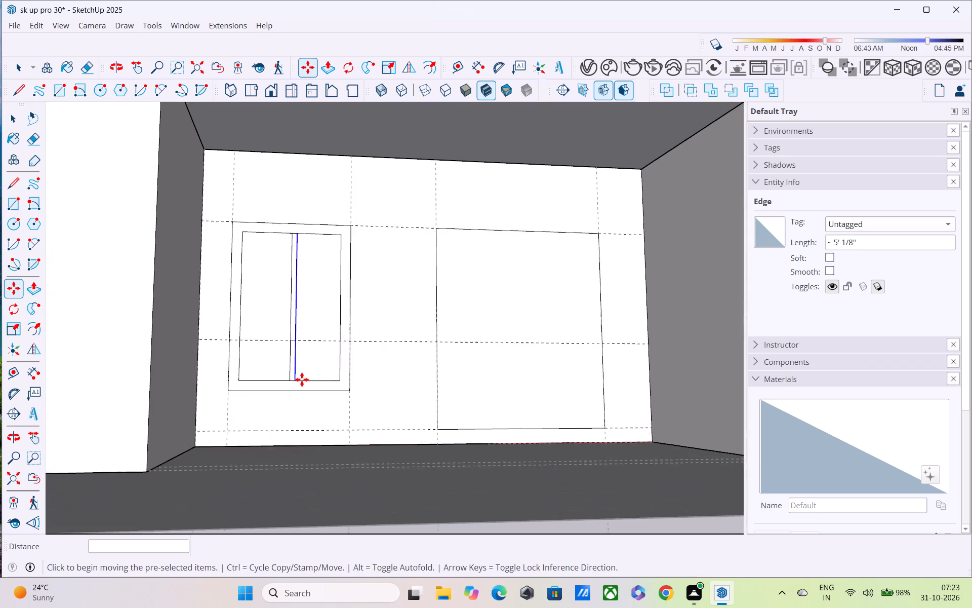
left_click(294, 378)
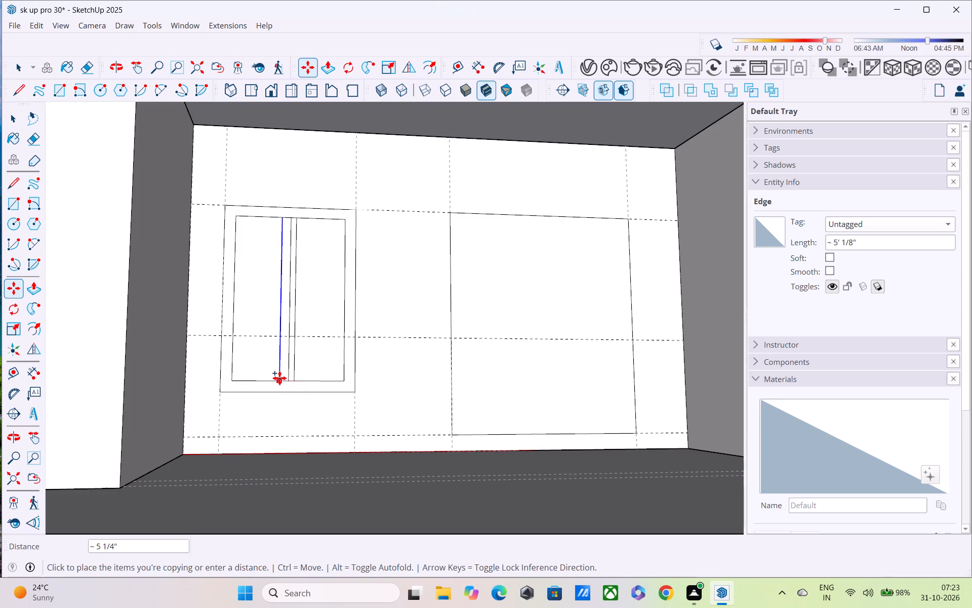
type("4\"")
key("Return")
key("space")
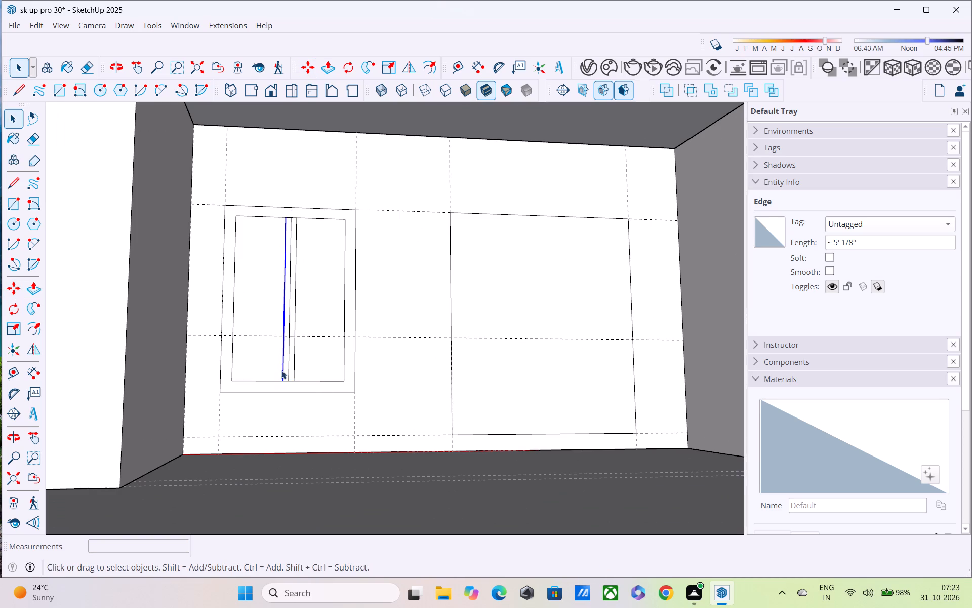
Delete the original centre line between the two copied mullion lines in the window.
scroll(289, 314, "down", 9)
left_click(140, 161)
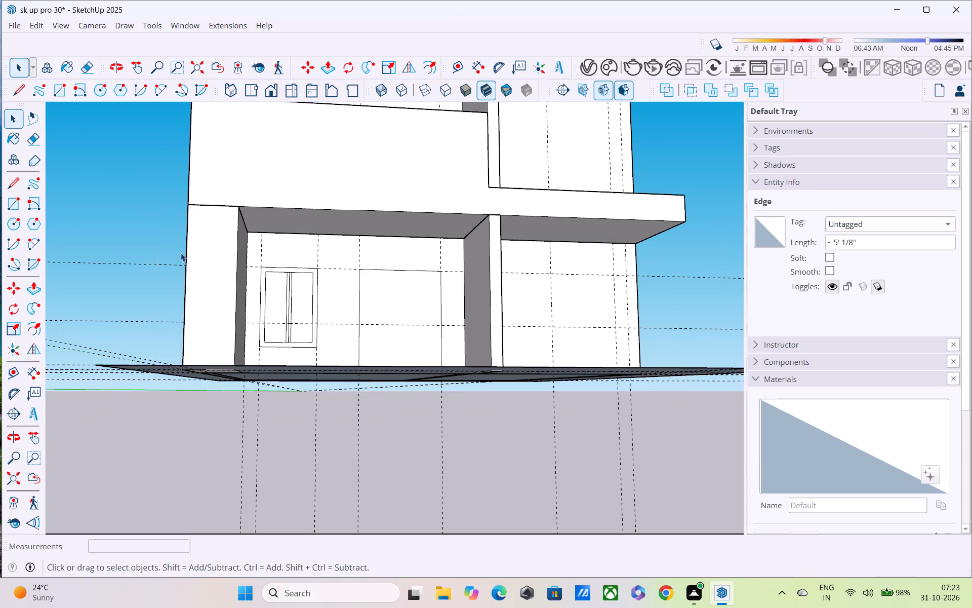
scroll(405, 455, "up", 3)
middle_click_drag(254, 280, 263, 359)
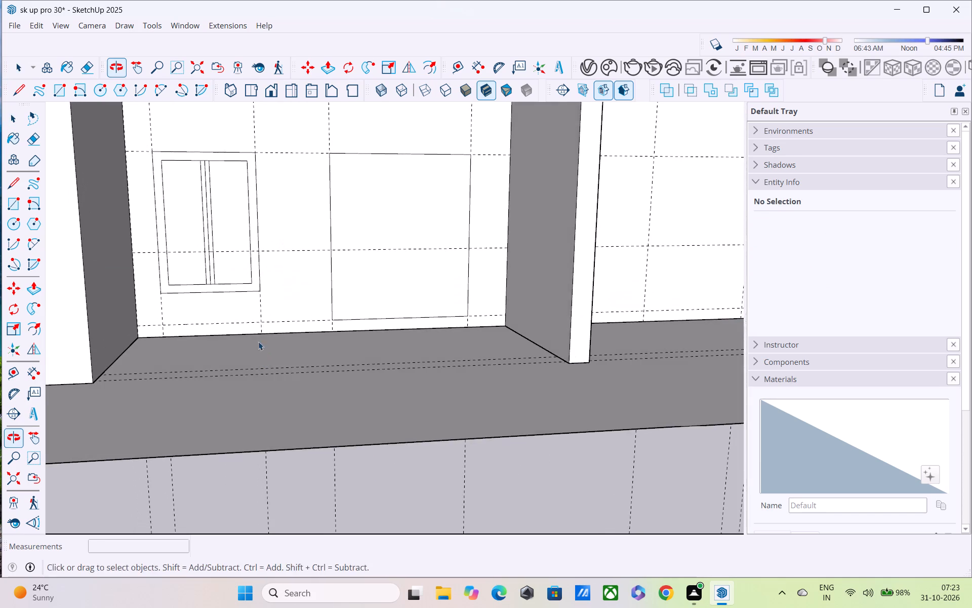
middle_click_drag(250, 299, 271, 366, "shift")
scroll(262, 339, "up", 4)
scroll(230, 288, "up", 3)
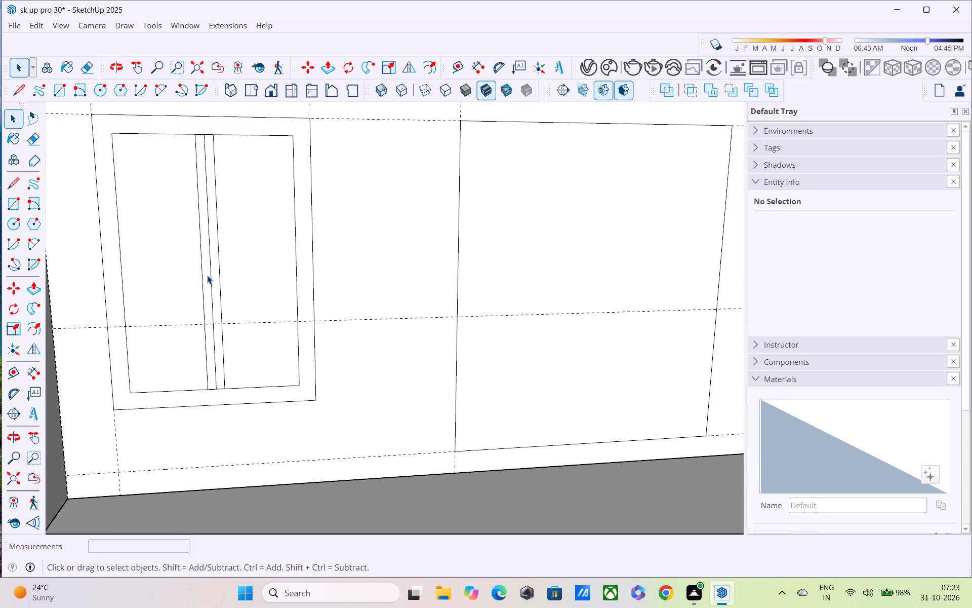
left_click(212, 287)
double_click(216, 291)
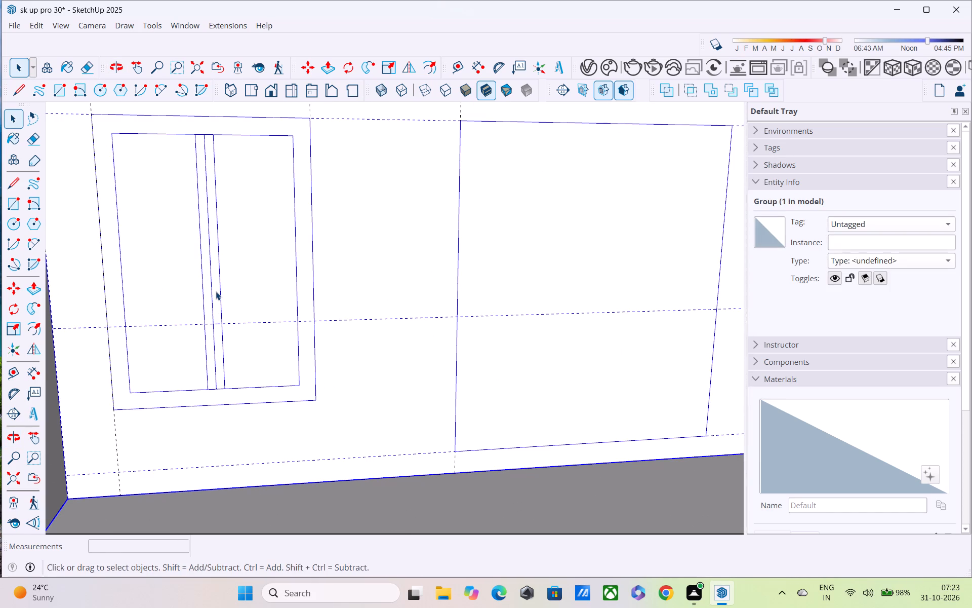
double_click(388, 241)
scroll(213, 220, "down", 5)
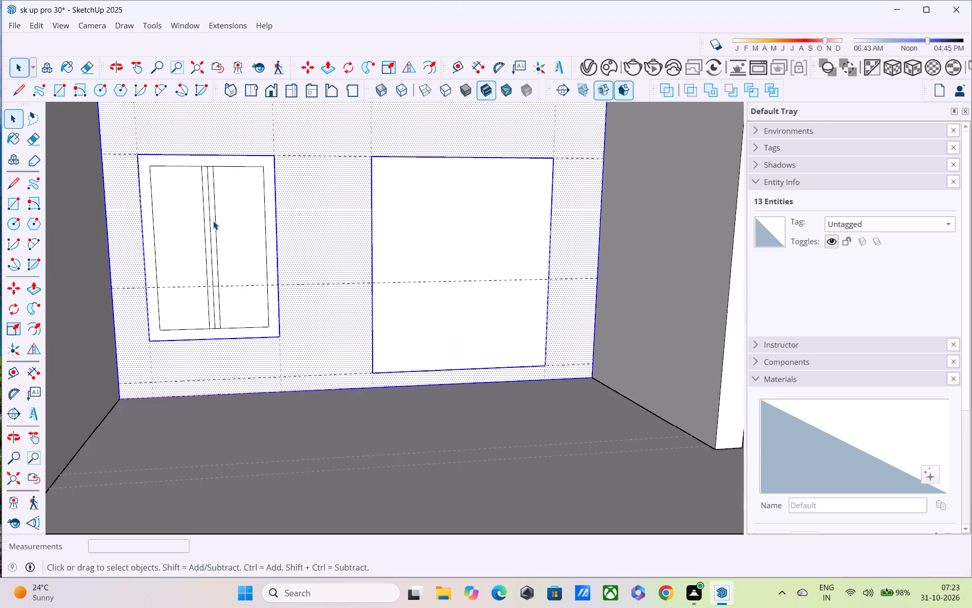
scroll(214, 227, "down", 10)
left_click(129, 366)
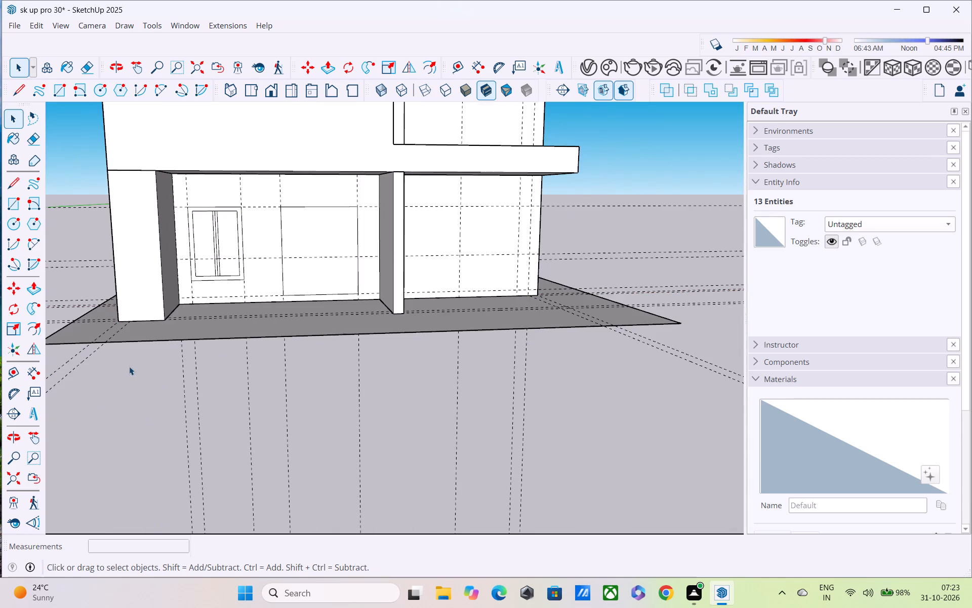
scroll(235, 244, "up", 4)
double_click(219, 206)
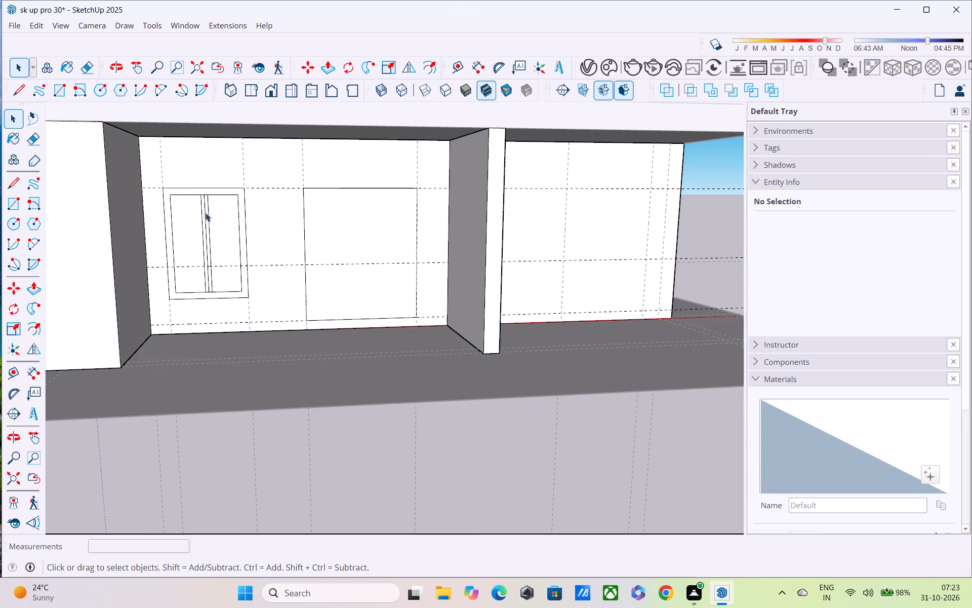
scroll(206, 213, "up", 4)
left_click(206, 213)
key("Delete")
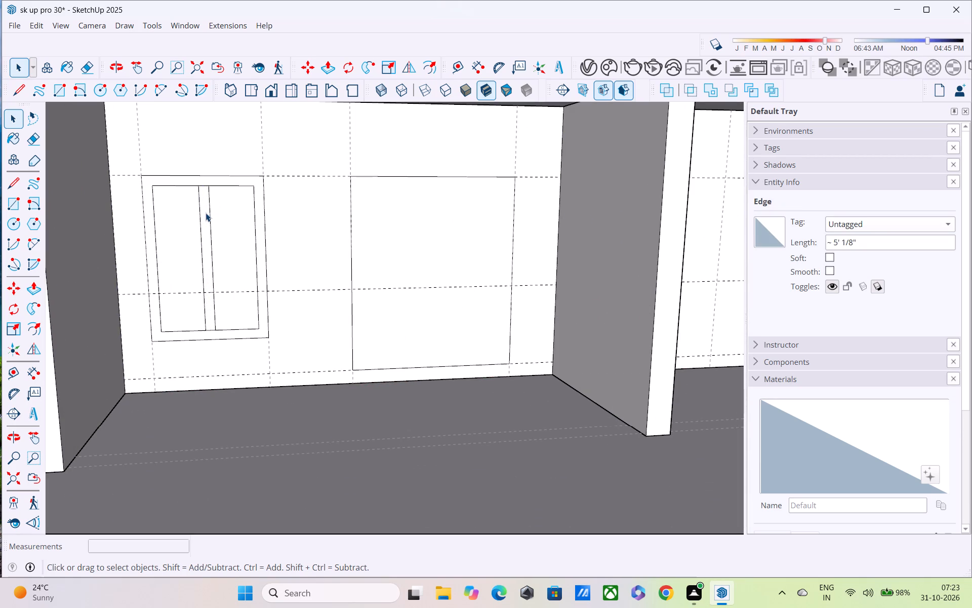
Erase the short edges between the two mullion lines at the top and bottom of the window's inner frame.
key("e")
scroll(161, 228, "up", 2)
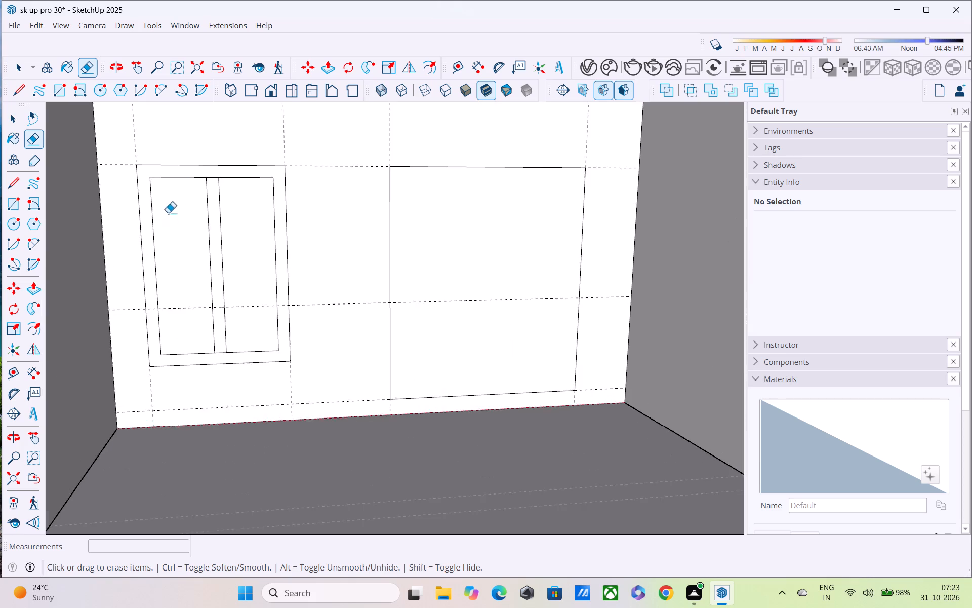
scroll(193, 178, "up", 3)
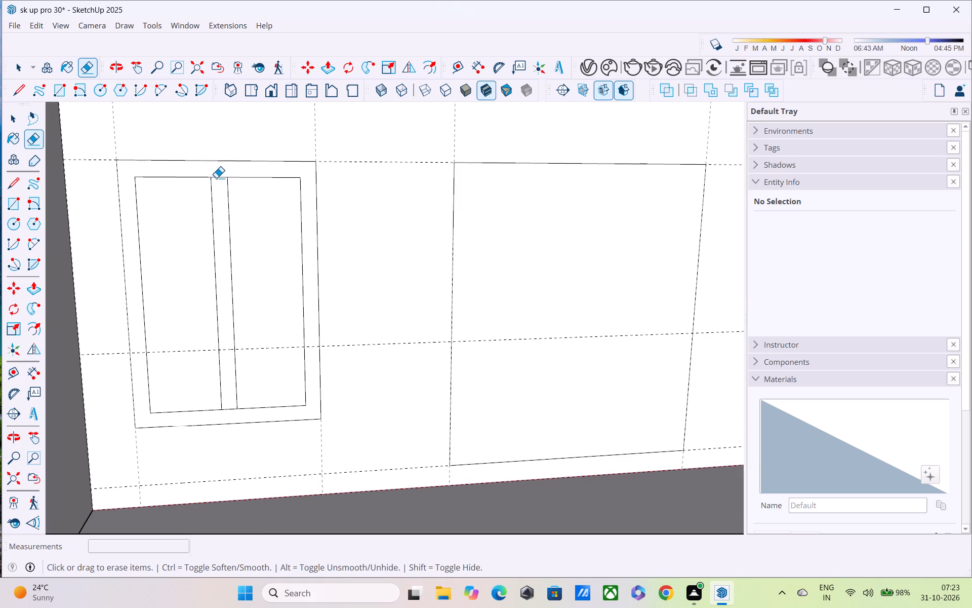
left_click_drag(217, 175, 216, 188)
scroll(215, 189, "down", 4)
middle_click_drag(202, 282, 207, 182, "shift")
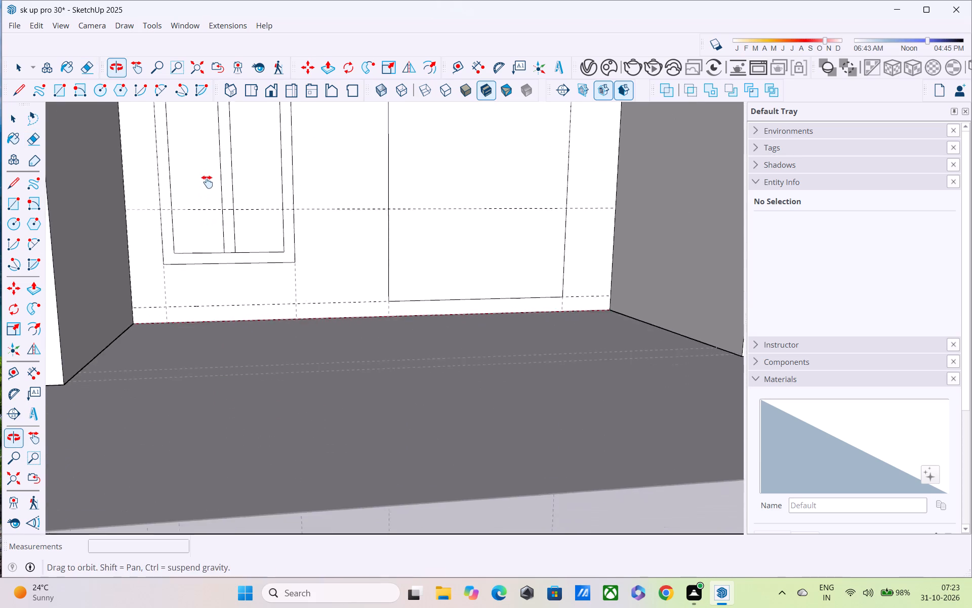
middle_click_drag(207, 182, 208, 179, "shift")
scroll(216, 236, "up", 8)
left_click_drag(241, 247, 245, 271)
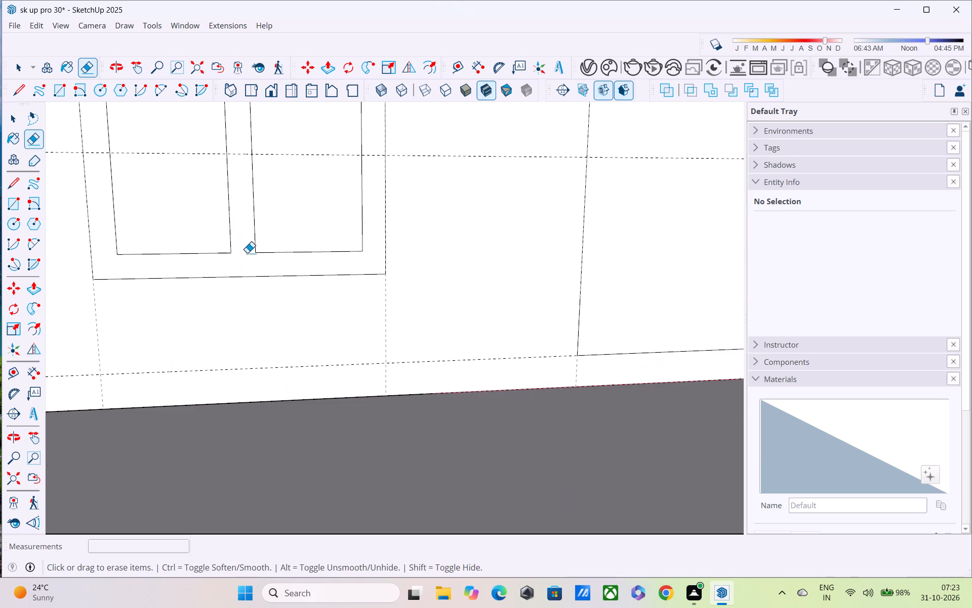
Offset the door rectangle beside the window inward by 4" to form the door frame.
scroll(247, 253, "down", 4)
middle_click_drag(249, 242, 245, 300)
middle_click_drag(244, 301, 241, 378, "shift")
scroll(239, 243, "down", 6)
middle_click_drag(236, 276, 221, 315, "shift")
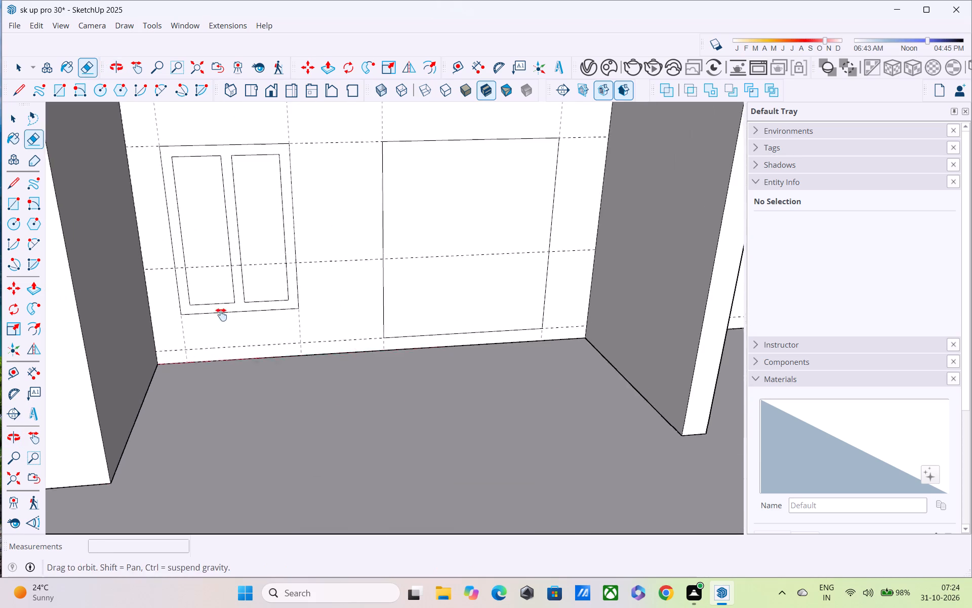
middle_click_drag(221, 315, 171, 388, "shift")
scroll(200, 257, "down", 5)
middle_click_drag(217, 281, 195, 203)
scroll(195, 203, "up", 1)
key("space")
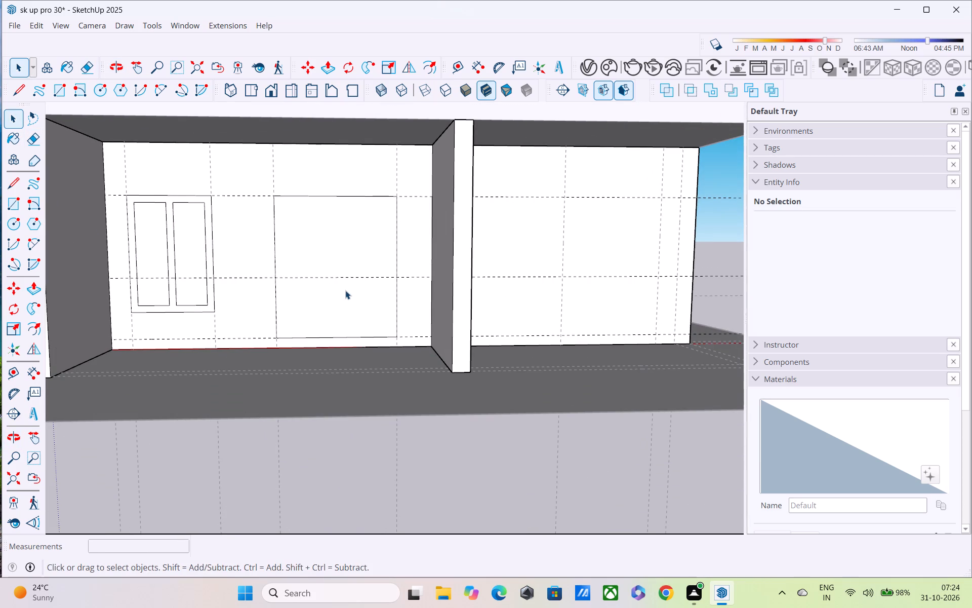
key("f")
left_click(363, 291)
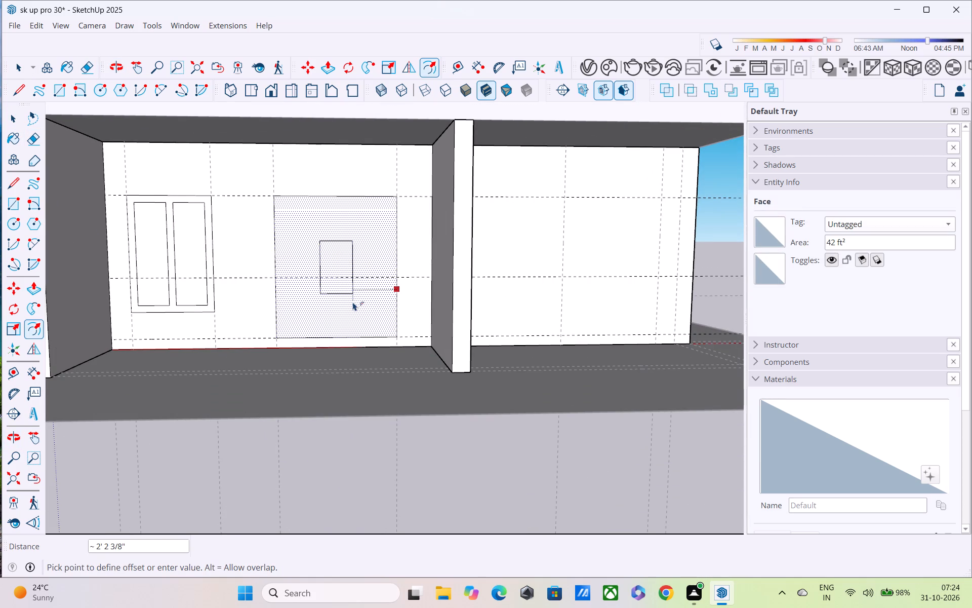
type("4\"")
key("Return")
key("space")
Draw a 6' 4" vertical centre line inside the door's inner frame, from its top edge to its bottom edge.
scroll(361, 301, "down", 6)
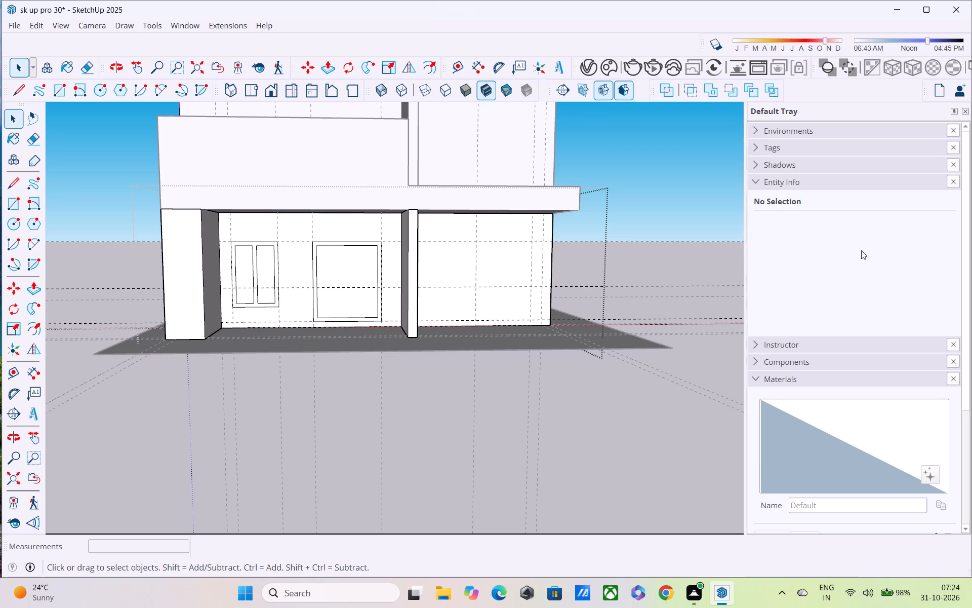
key("l")
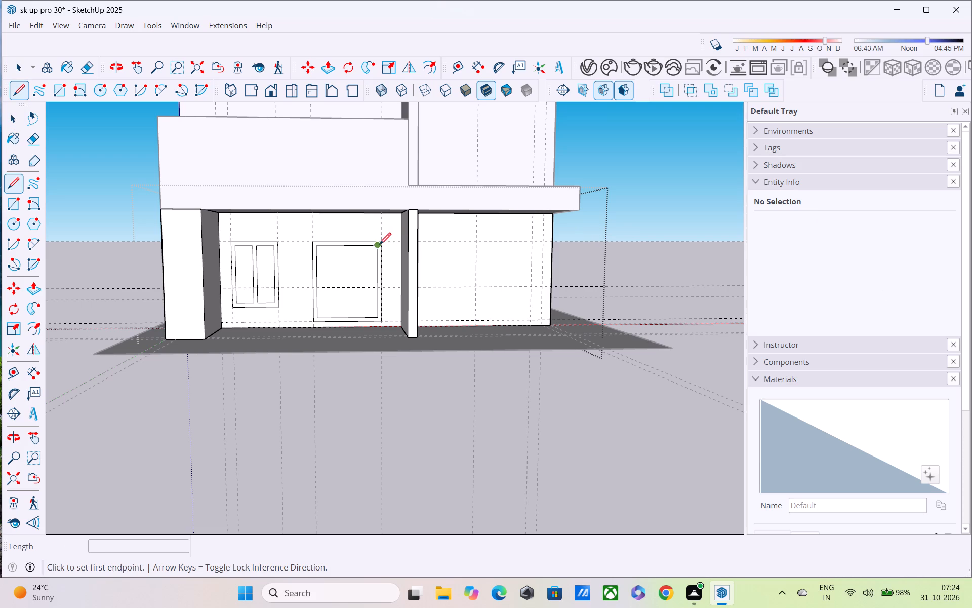
left_click(347, 248)
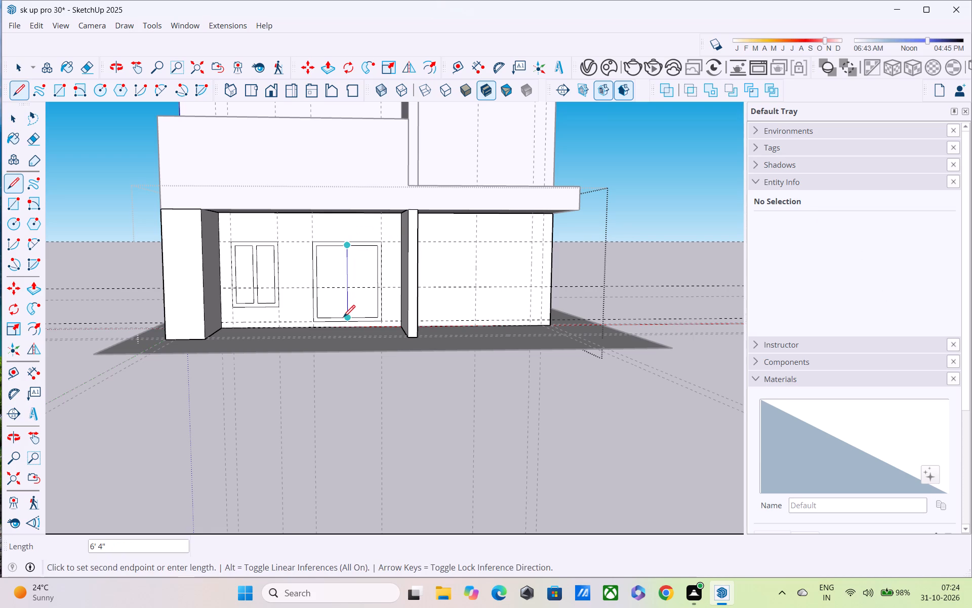
left_click(343, 319)
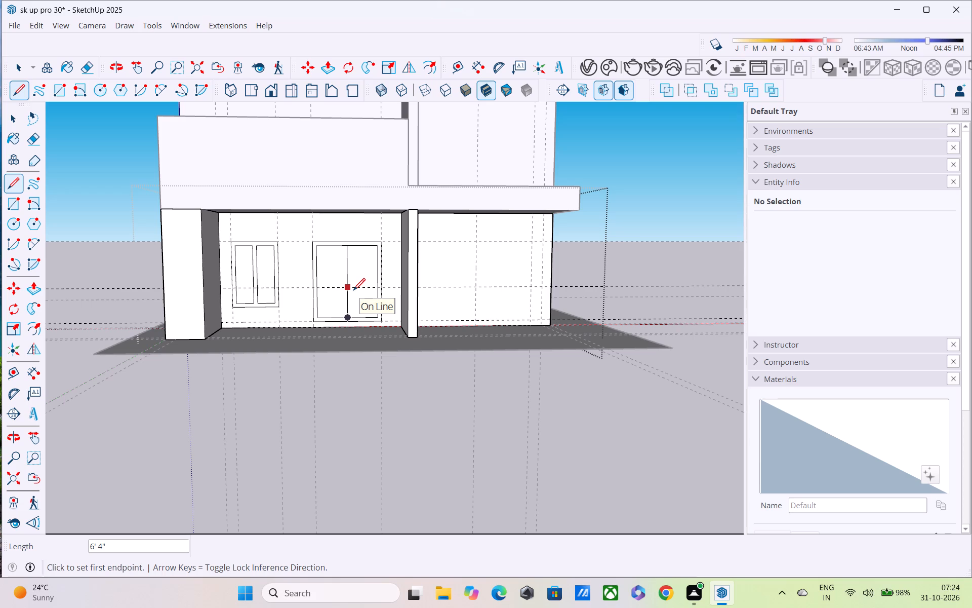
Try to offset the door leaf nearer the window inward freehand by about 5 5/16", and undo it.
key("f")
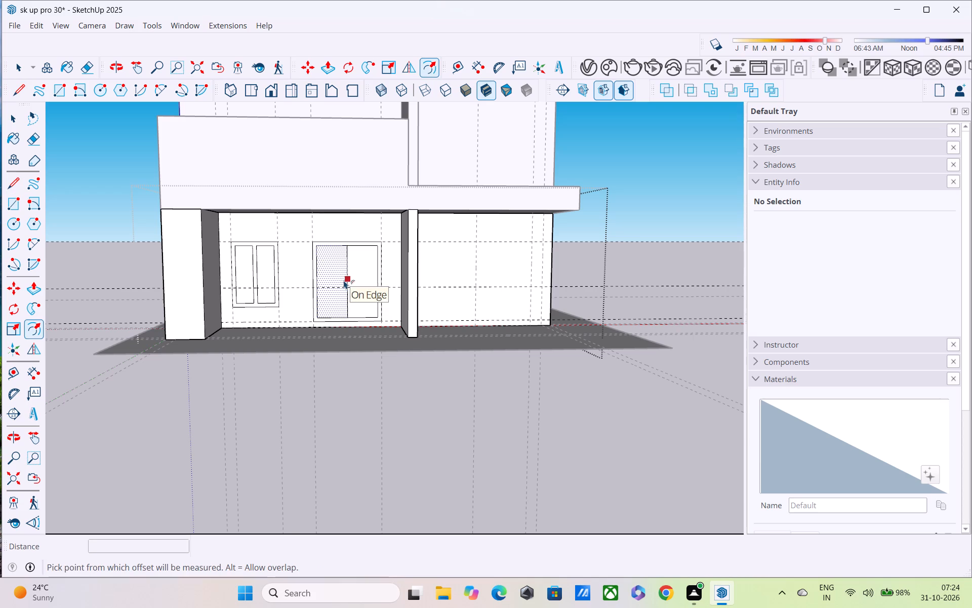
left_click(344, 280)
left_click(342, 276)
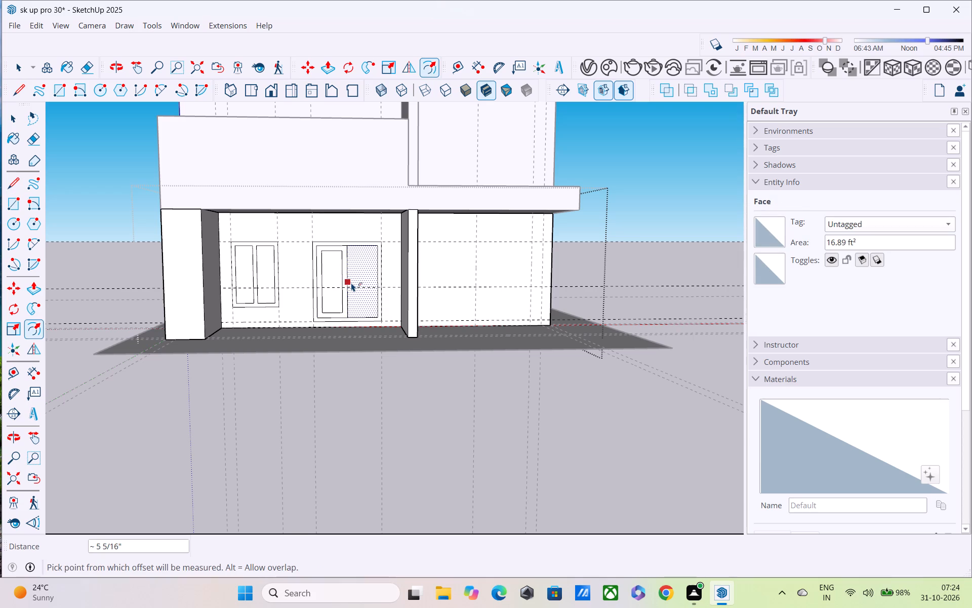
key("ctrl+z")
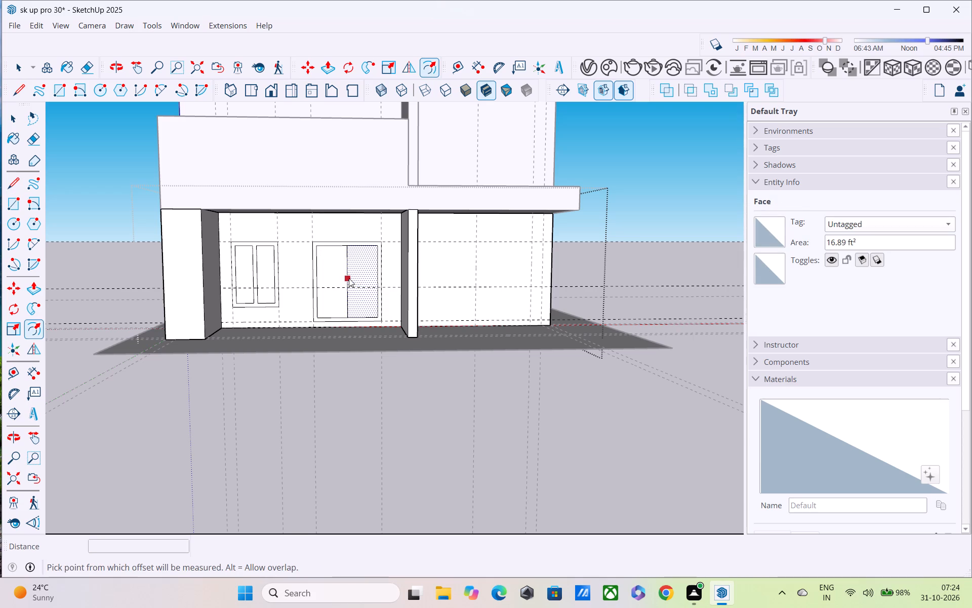
Offset the outline of each of the two door leaves inward by 5" to form the door panels.
left_click(344, 271)
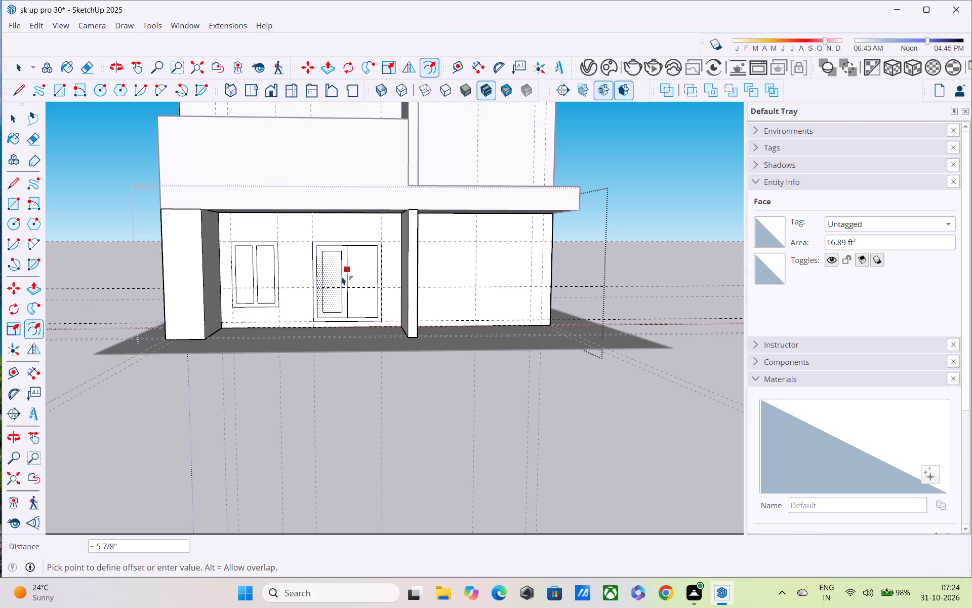
type("5\"")
key("Return")
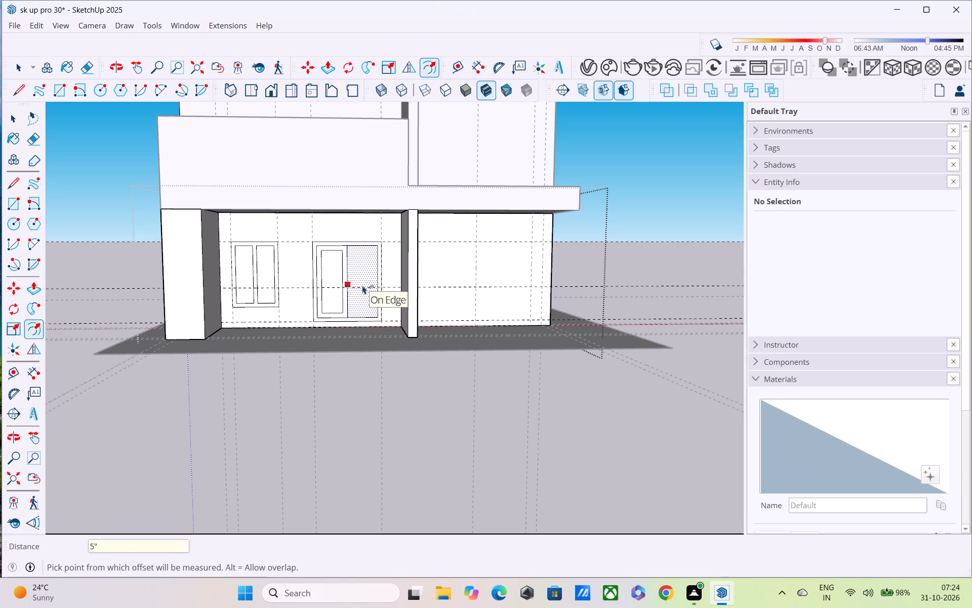
left_click(362, 285)
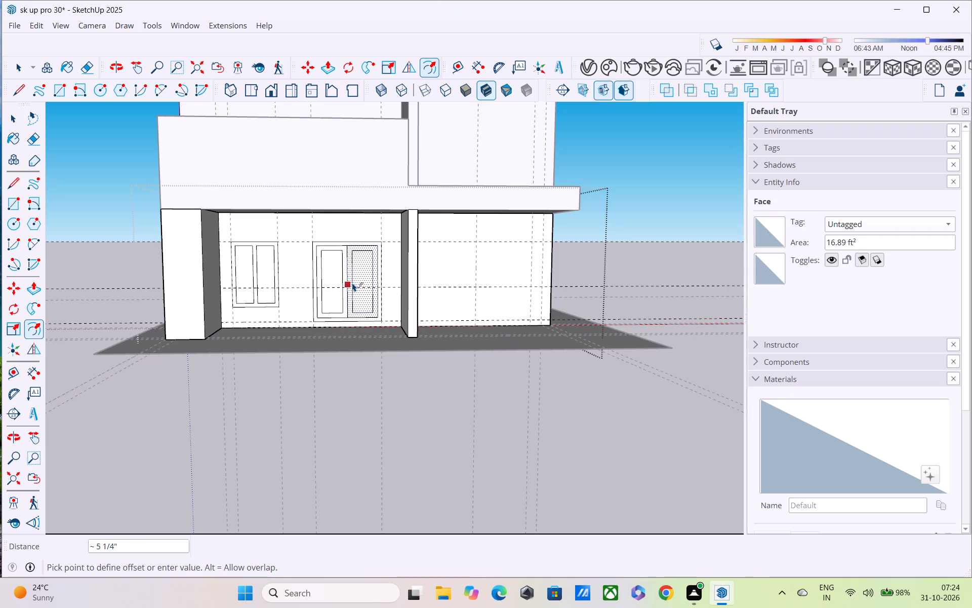
type("5\"")
key("Return")
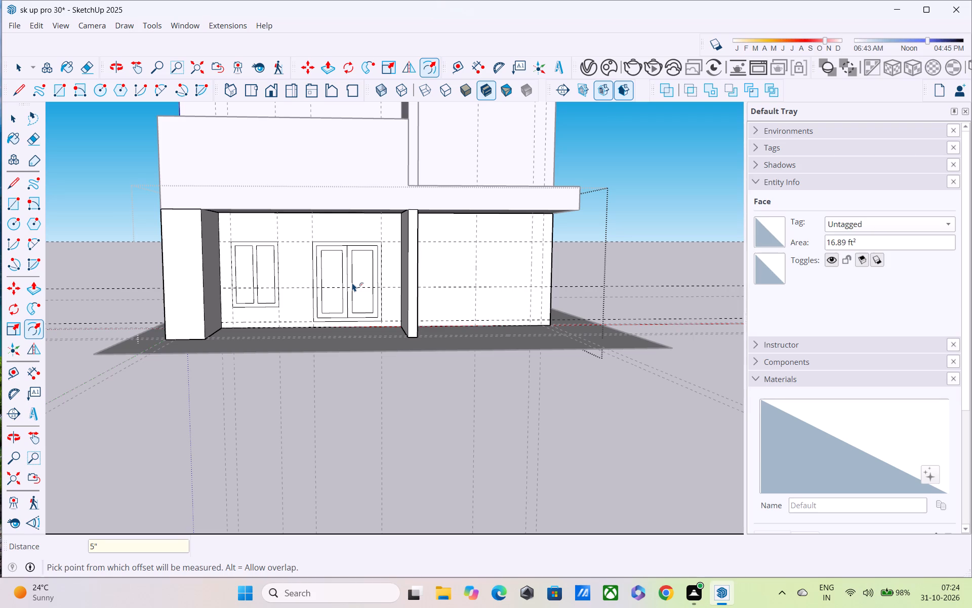
key("Escape")
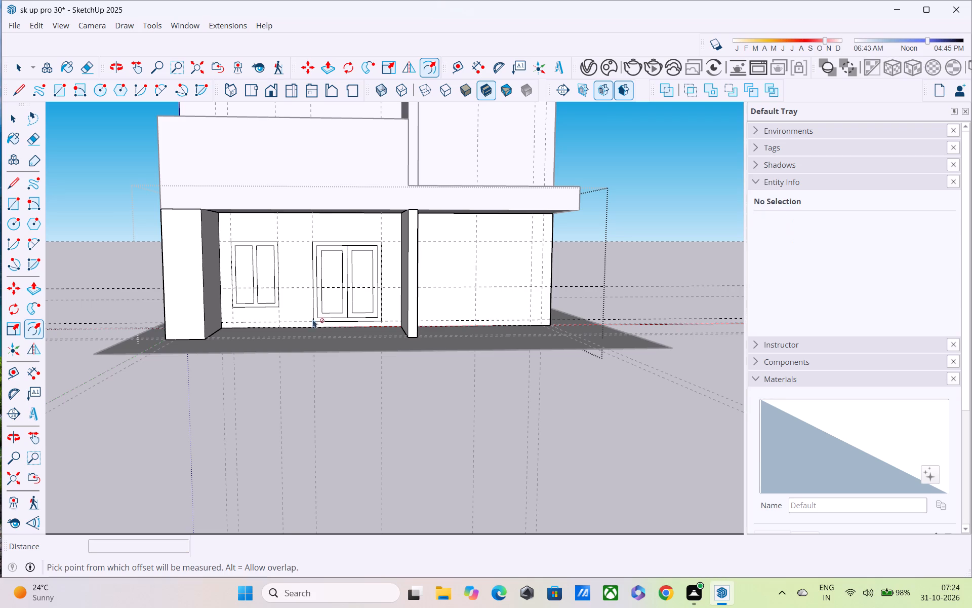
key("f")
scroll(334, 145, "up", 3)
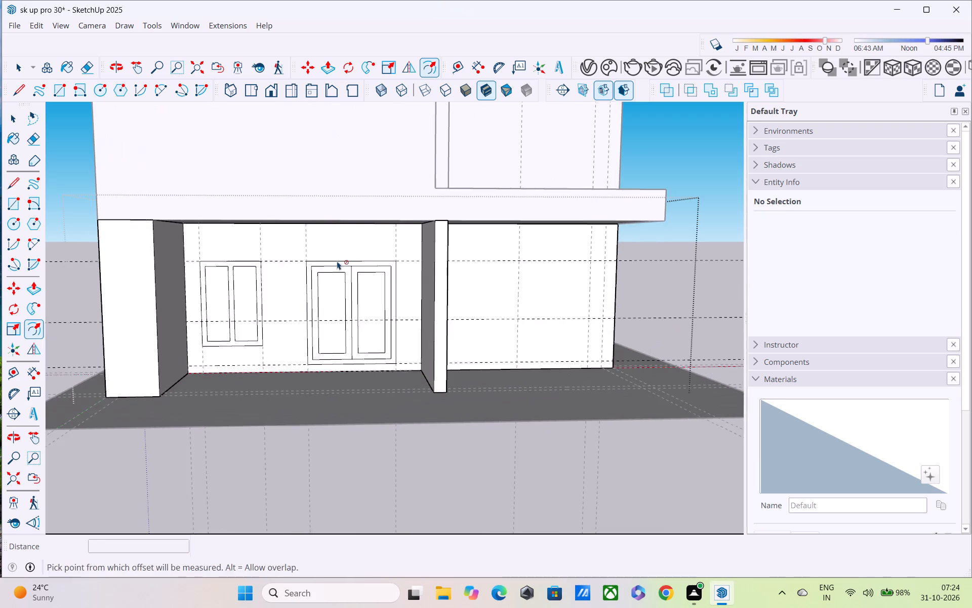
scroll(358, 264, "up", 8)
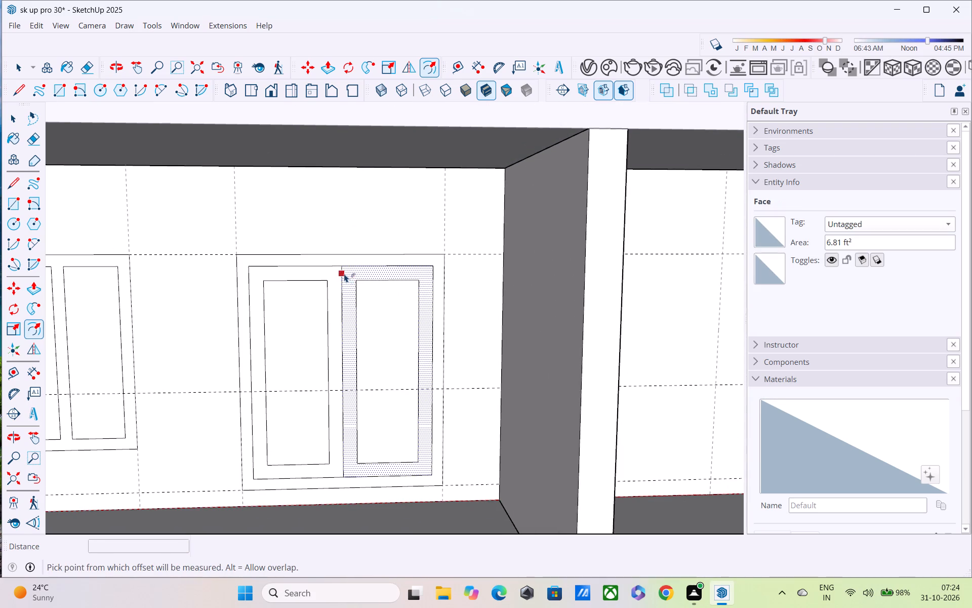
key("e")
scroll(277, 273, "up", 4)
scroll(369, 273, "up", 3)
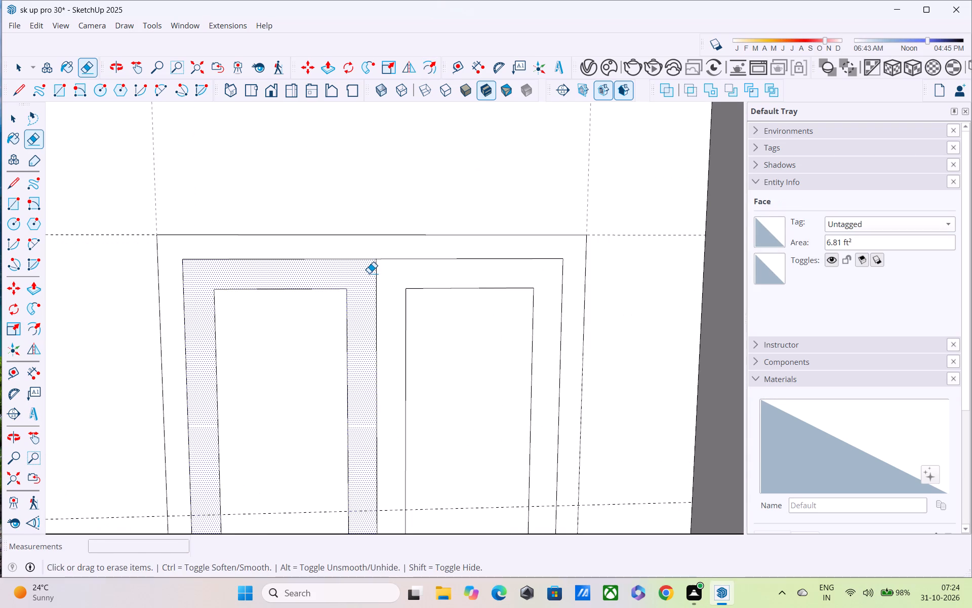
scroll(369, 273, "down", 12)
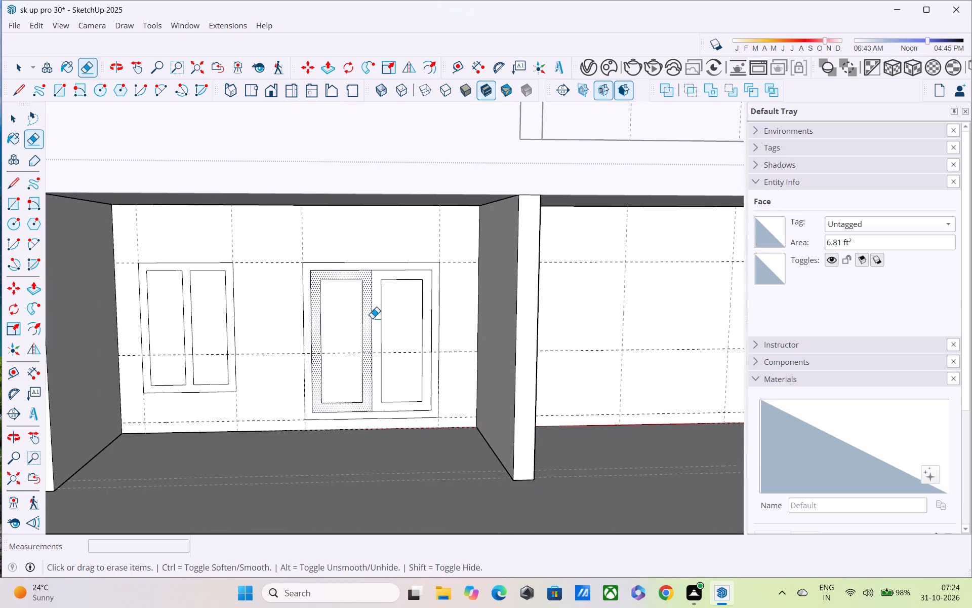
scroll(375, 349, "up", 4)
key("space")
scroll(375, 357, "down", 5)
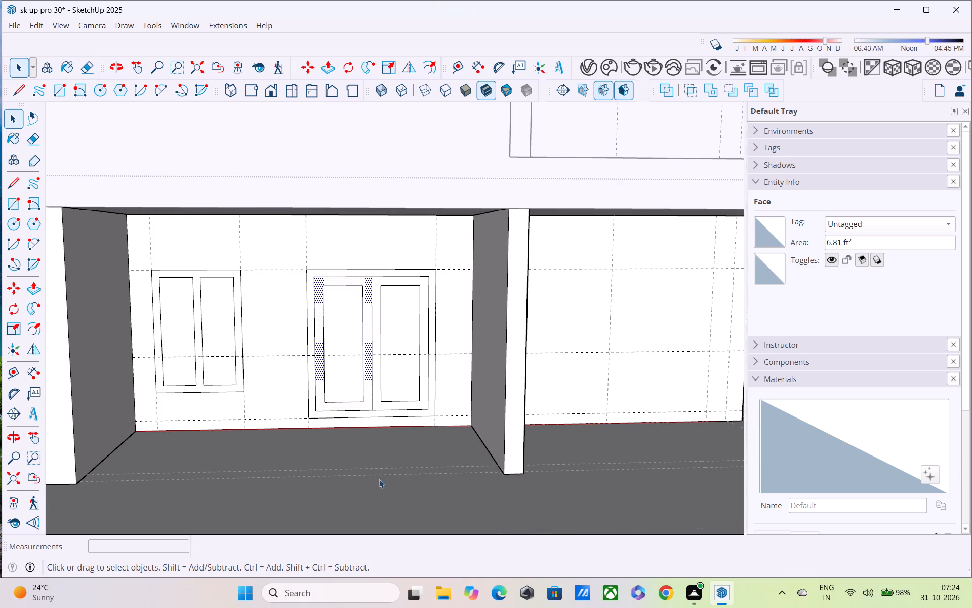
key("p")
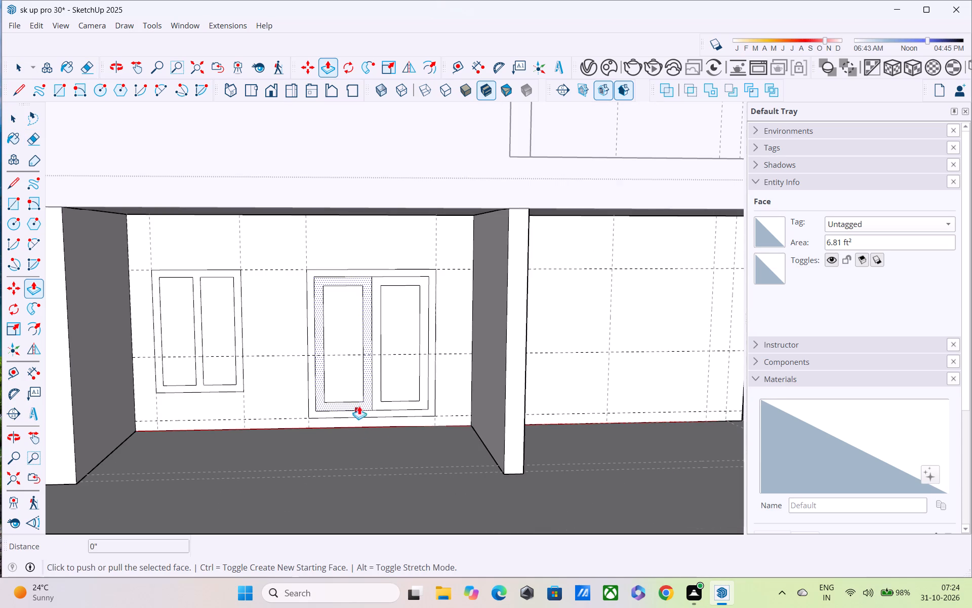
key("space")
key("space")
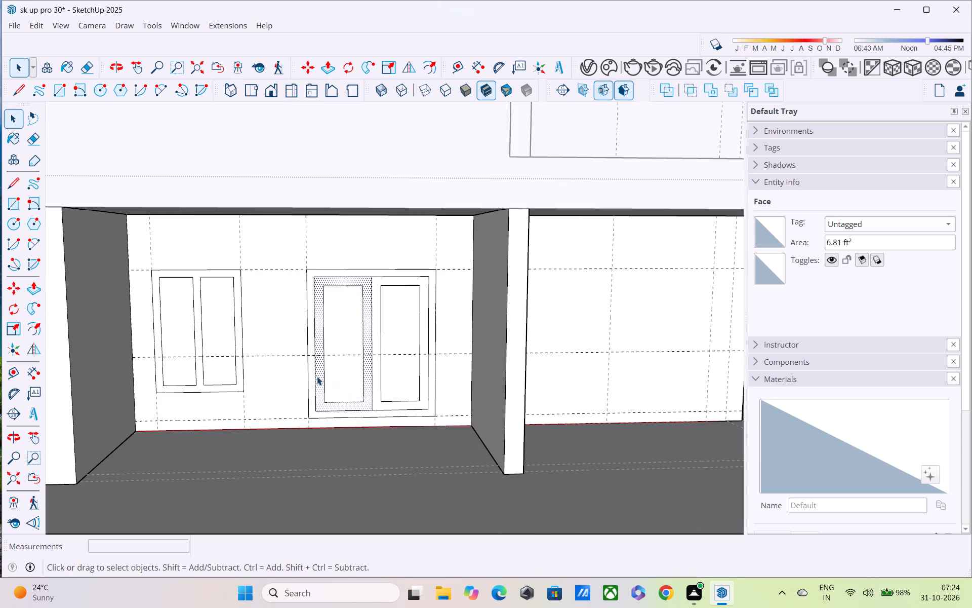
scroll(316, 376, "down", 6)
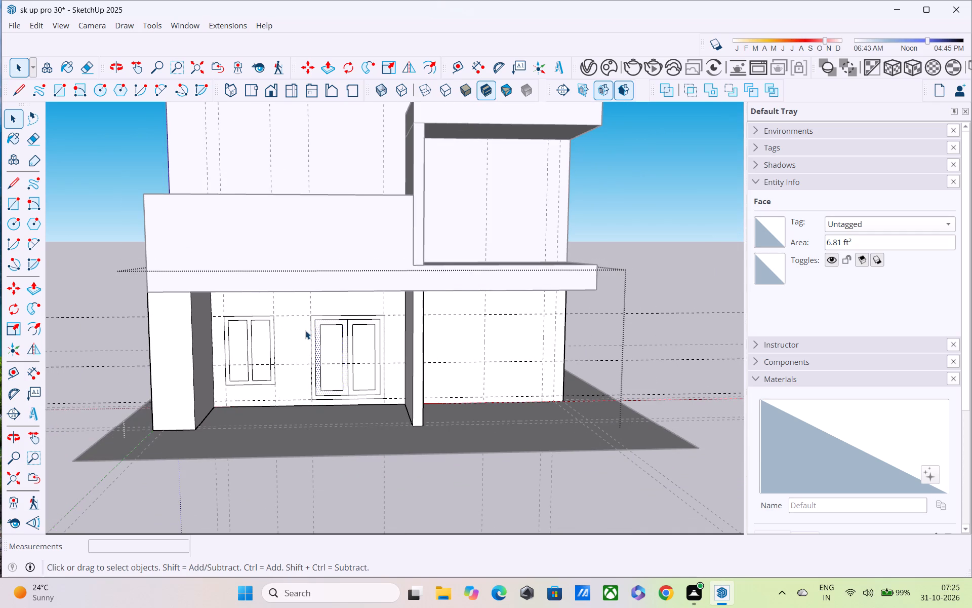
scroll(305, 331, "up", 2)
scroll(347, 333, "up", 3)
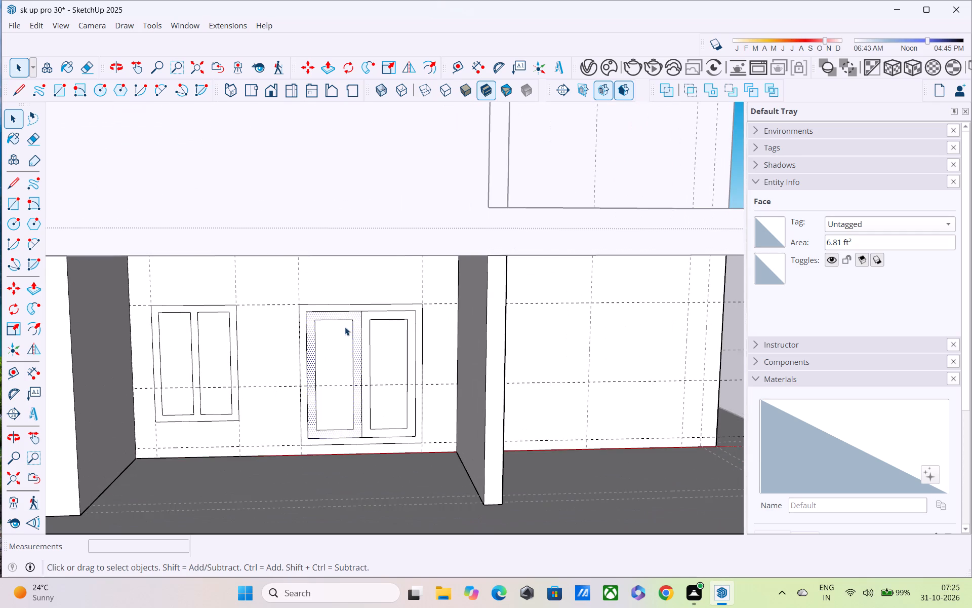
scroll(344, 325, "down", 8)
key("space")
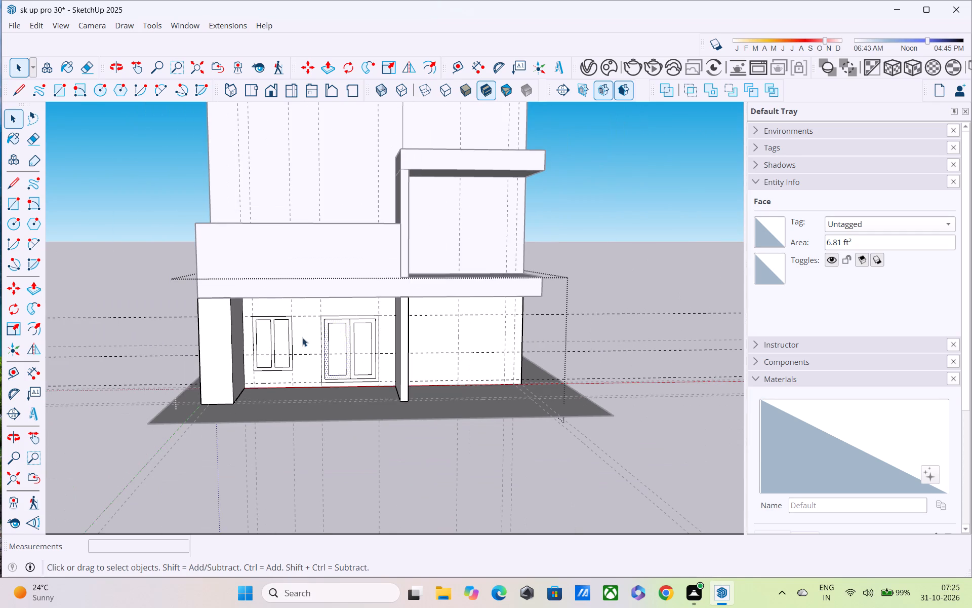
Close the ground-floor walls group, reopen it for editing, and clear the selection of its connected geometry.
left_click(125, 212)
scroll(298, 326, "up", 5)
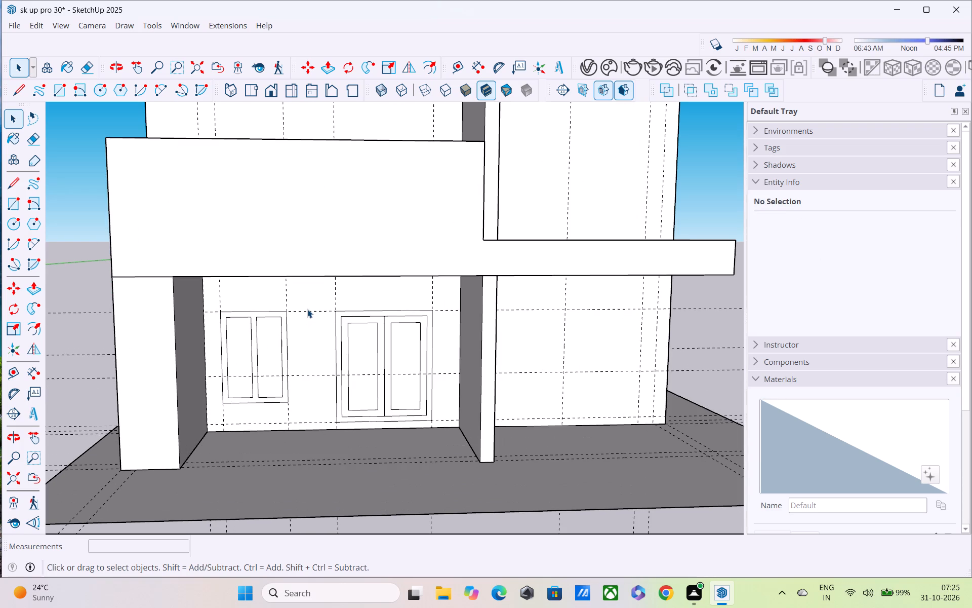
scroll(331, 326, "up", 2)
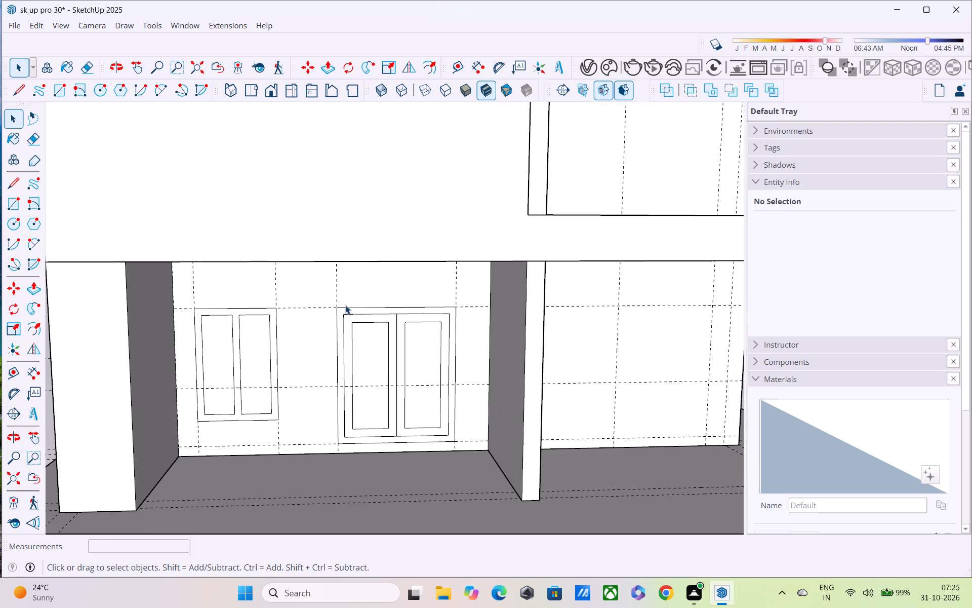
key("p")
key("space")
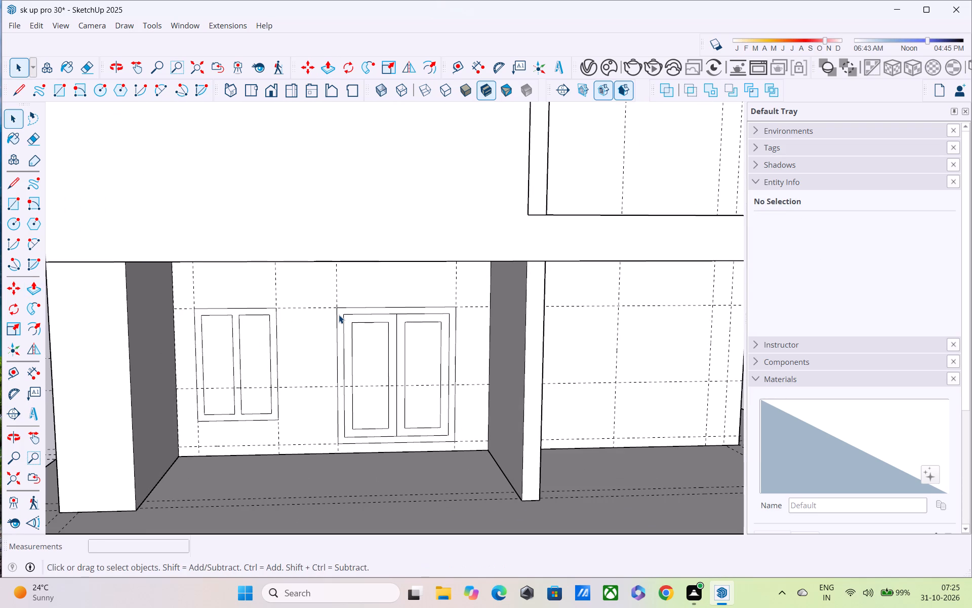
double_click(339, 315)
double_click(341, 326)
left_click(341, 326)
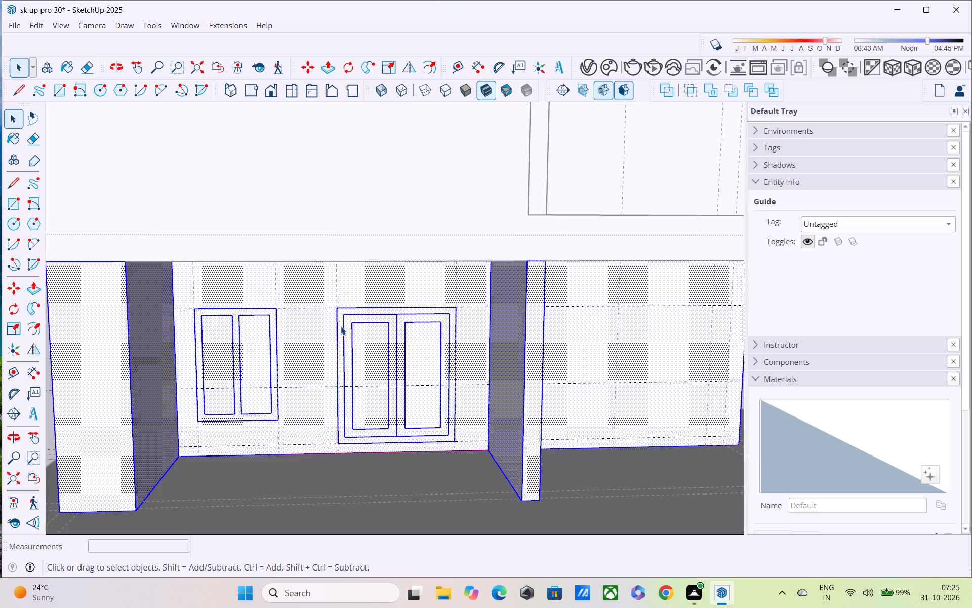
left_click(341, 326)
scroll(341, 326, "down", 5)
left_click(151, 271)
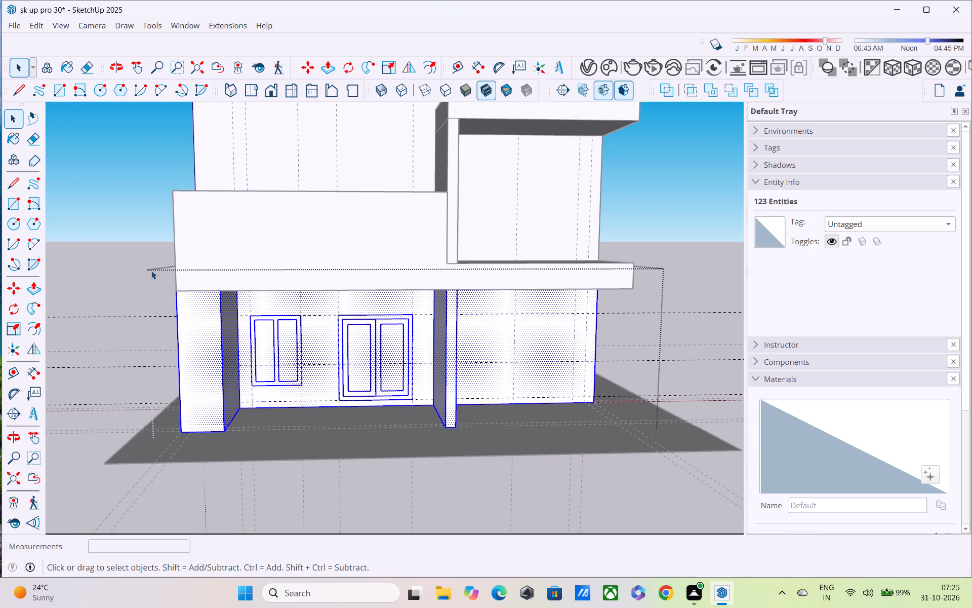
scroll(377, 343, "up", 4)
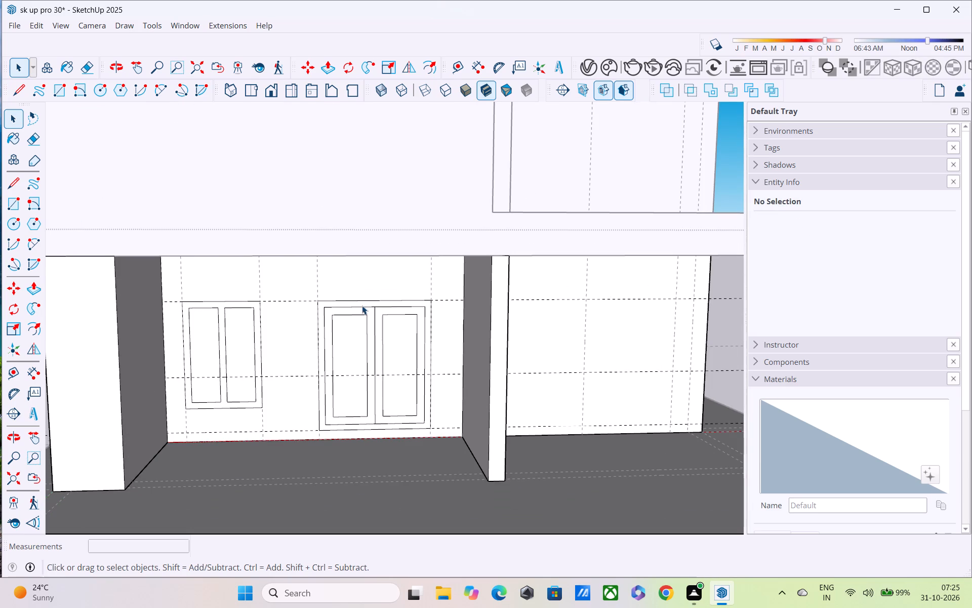
Push/Pull the double door's outer frame out from the ground-floor front wall by 2".
left_click(361, 303)
key("p")
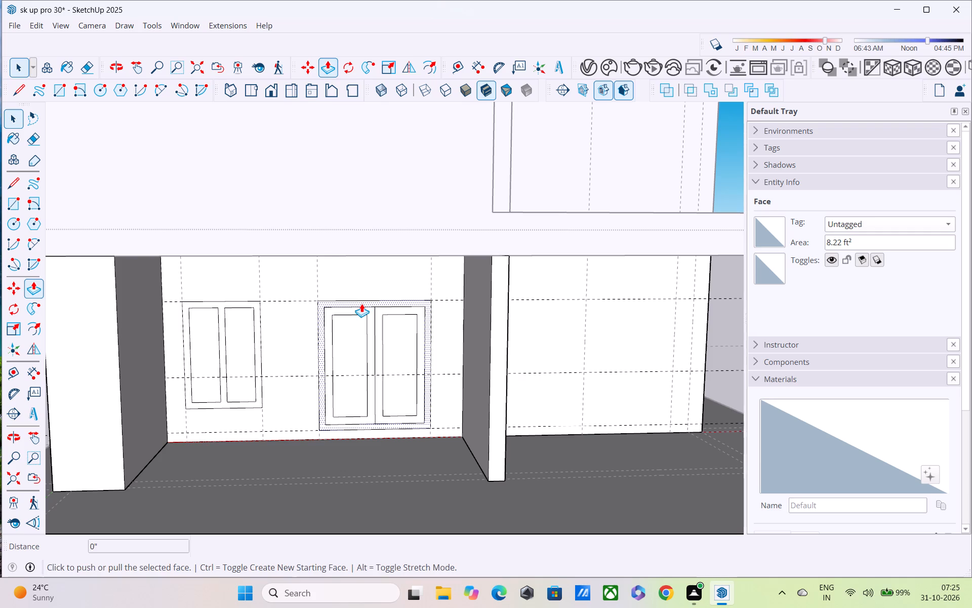
left_click(361, 303)
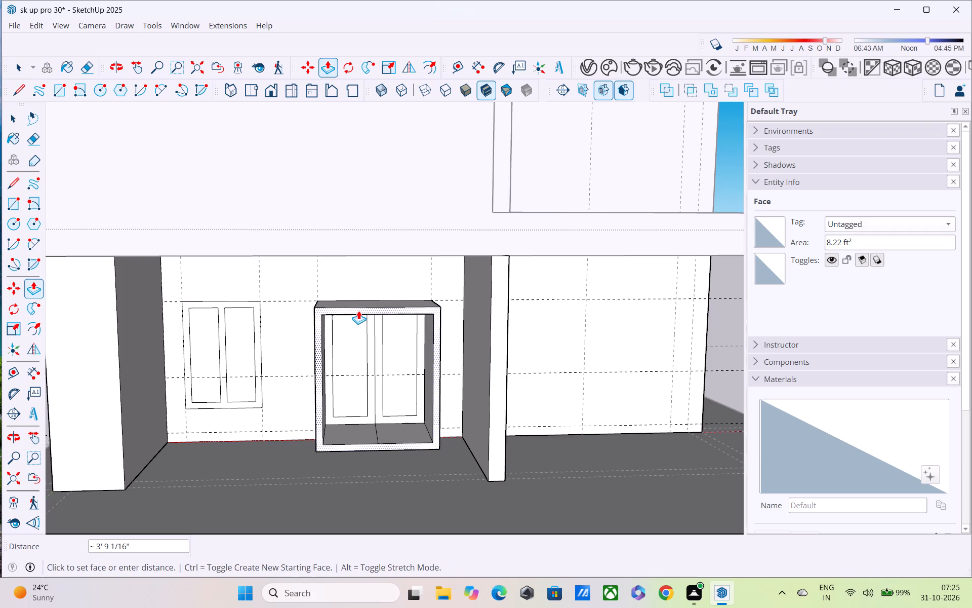
type("2\"")
key("Return")
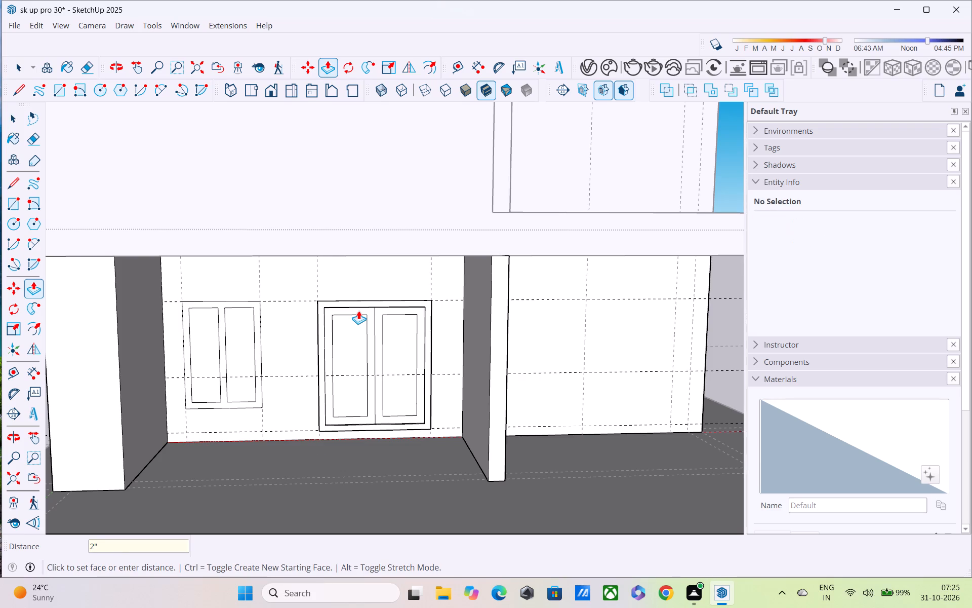
Push/Pull the frame of the window beside the double door outward, matching the door frame's 2" projection.
scroll(358, 311, "up", 1)
middle_click_drag(358, 311, 473, 257)
middle_click_drag(462, 252, 436, 265)
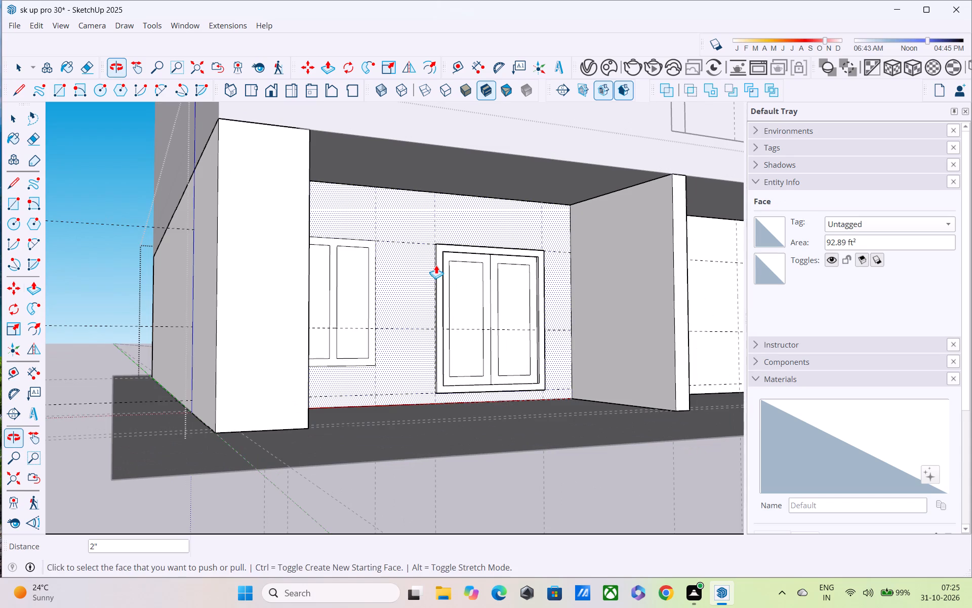
scroll(436, 265, "down", 4)
middle_click_drag(432, 263, 359, 275)
scroll(309, 276, "up", 5)
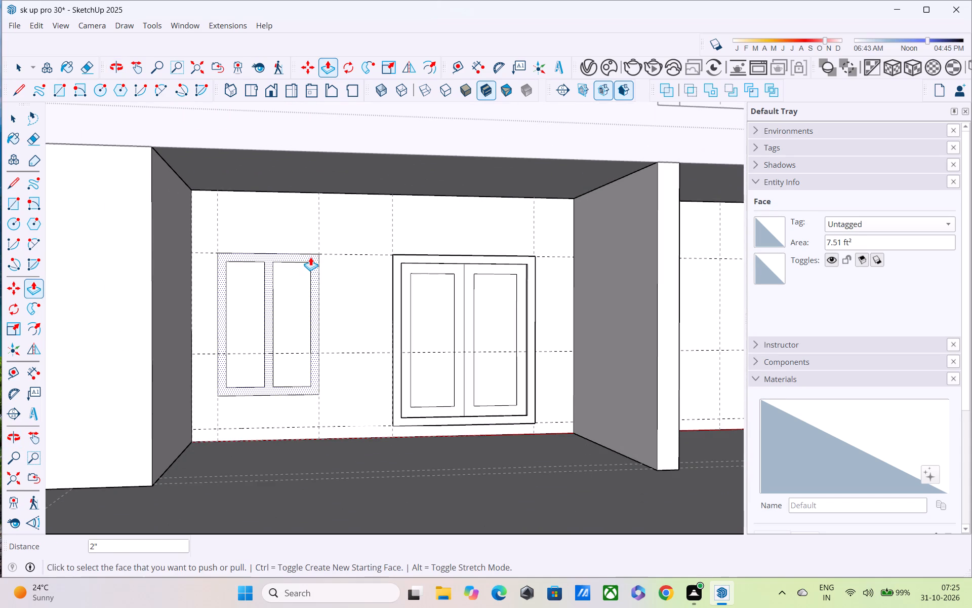
left_click(310, 257)
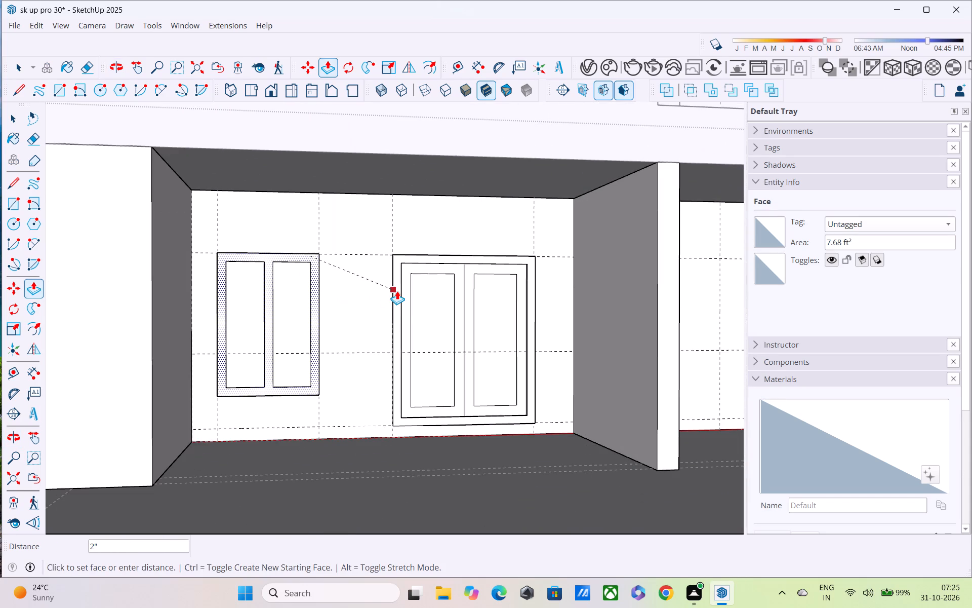
left_click(397, 291)
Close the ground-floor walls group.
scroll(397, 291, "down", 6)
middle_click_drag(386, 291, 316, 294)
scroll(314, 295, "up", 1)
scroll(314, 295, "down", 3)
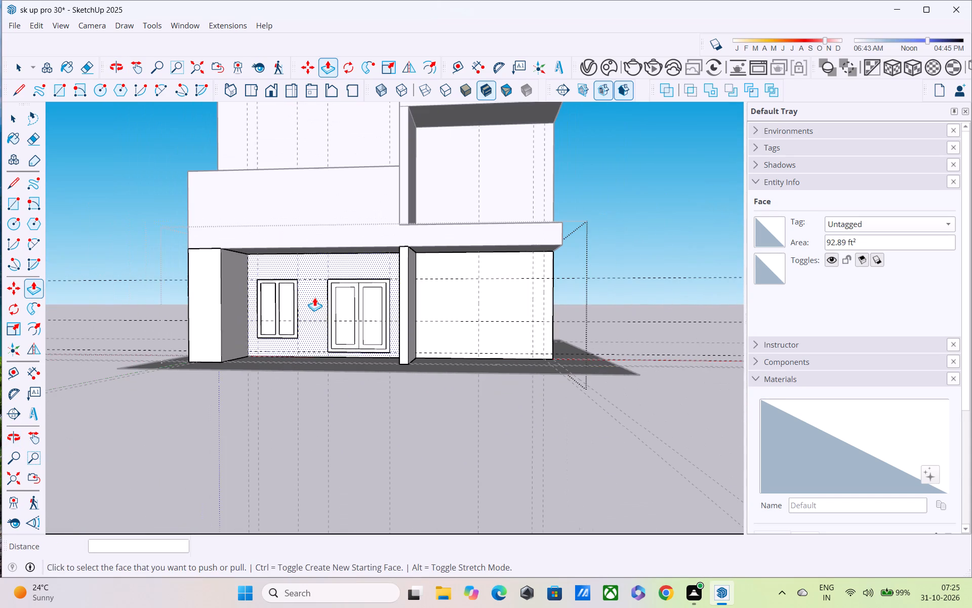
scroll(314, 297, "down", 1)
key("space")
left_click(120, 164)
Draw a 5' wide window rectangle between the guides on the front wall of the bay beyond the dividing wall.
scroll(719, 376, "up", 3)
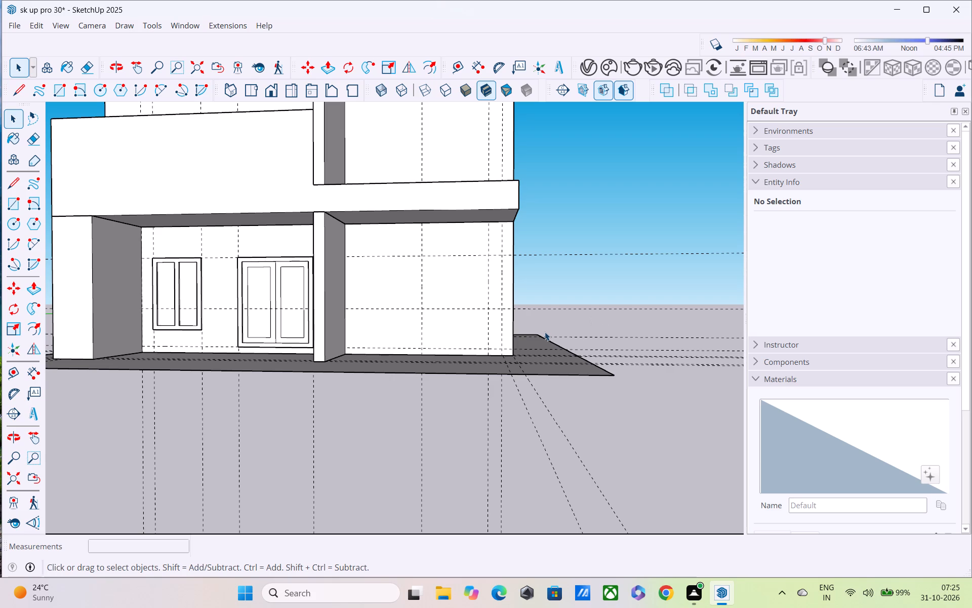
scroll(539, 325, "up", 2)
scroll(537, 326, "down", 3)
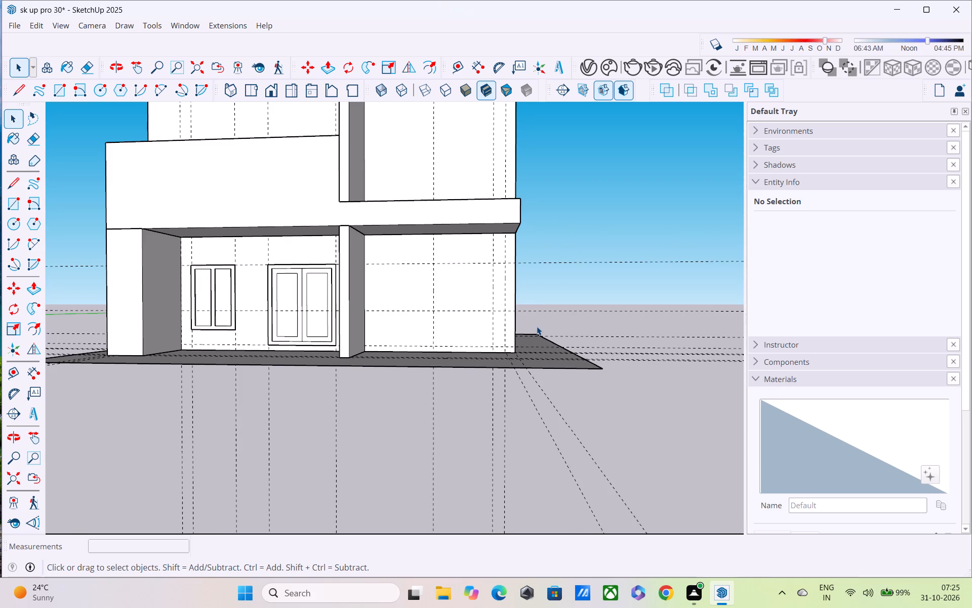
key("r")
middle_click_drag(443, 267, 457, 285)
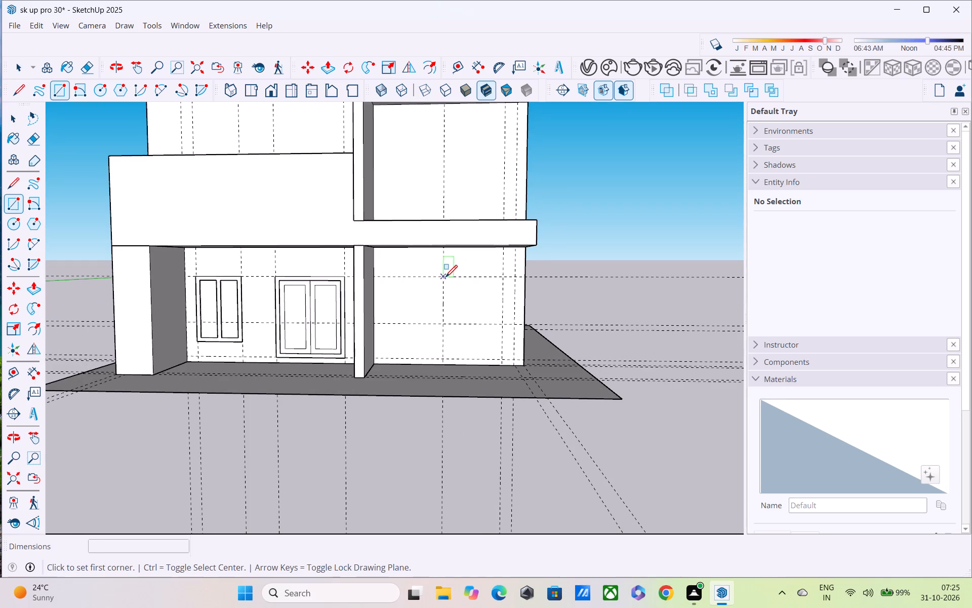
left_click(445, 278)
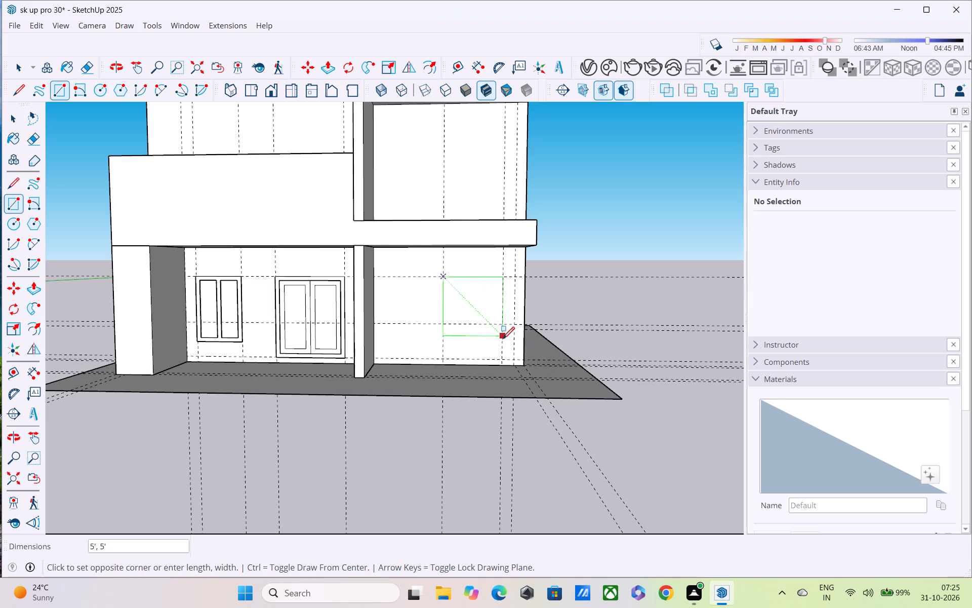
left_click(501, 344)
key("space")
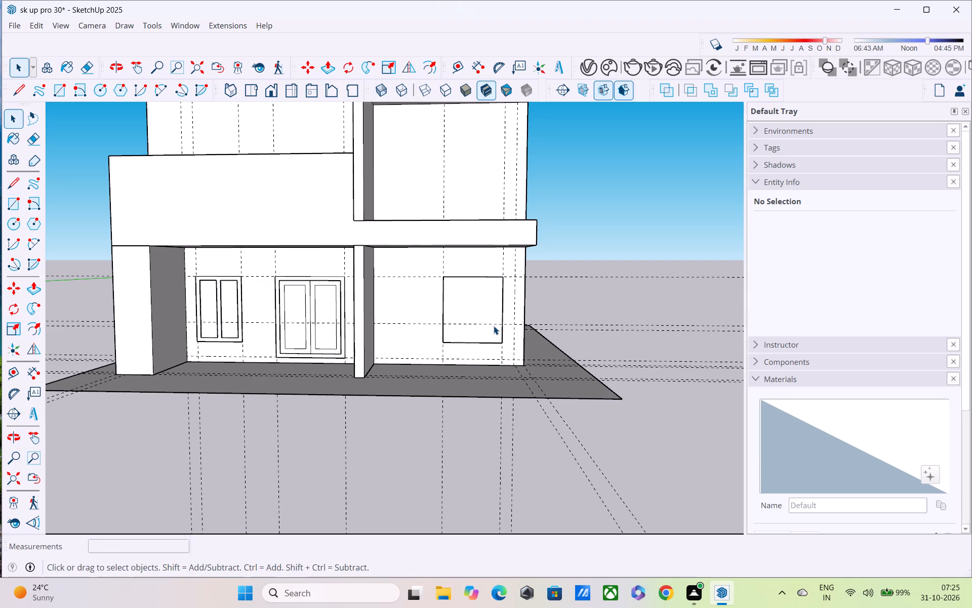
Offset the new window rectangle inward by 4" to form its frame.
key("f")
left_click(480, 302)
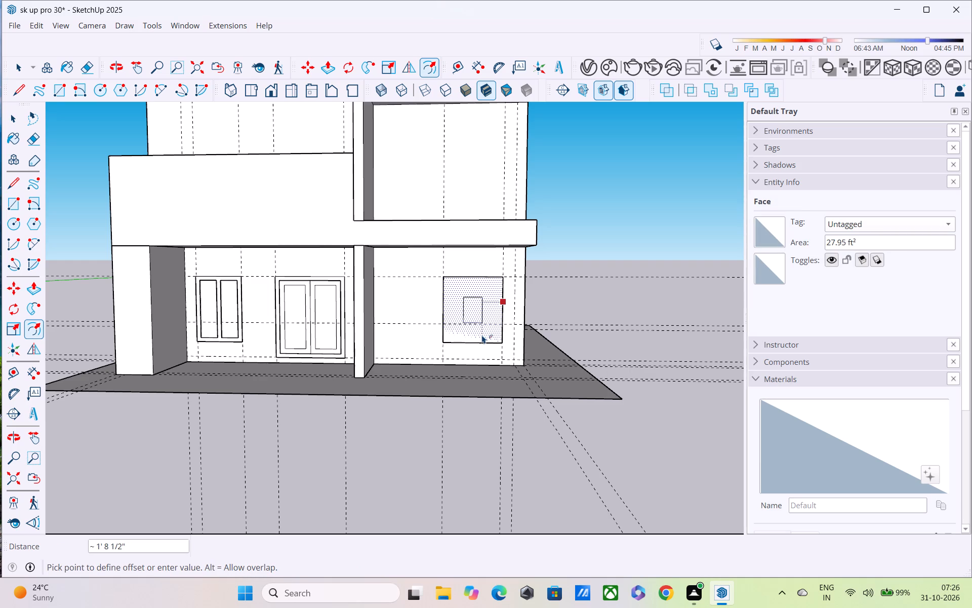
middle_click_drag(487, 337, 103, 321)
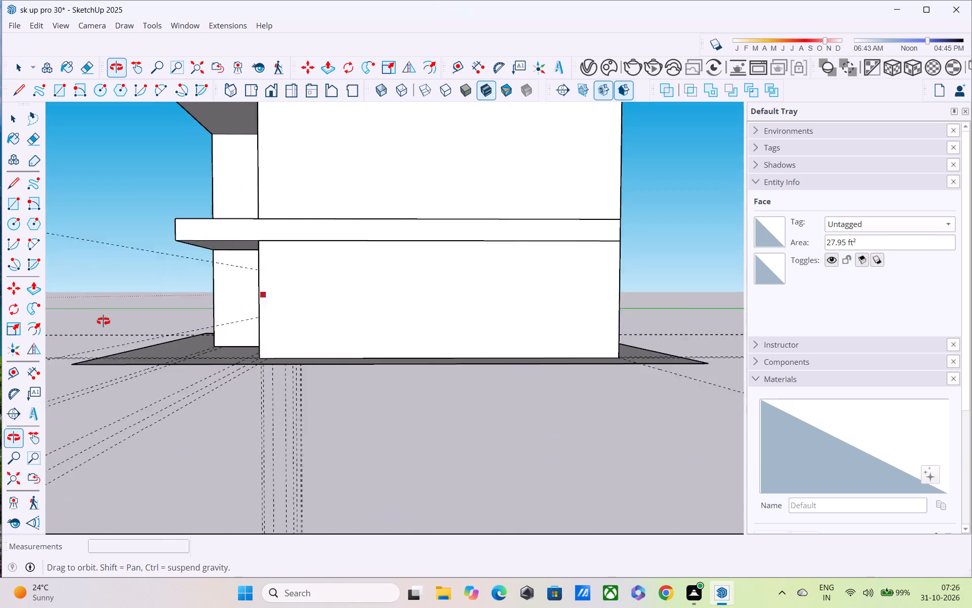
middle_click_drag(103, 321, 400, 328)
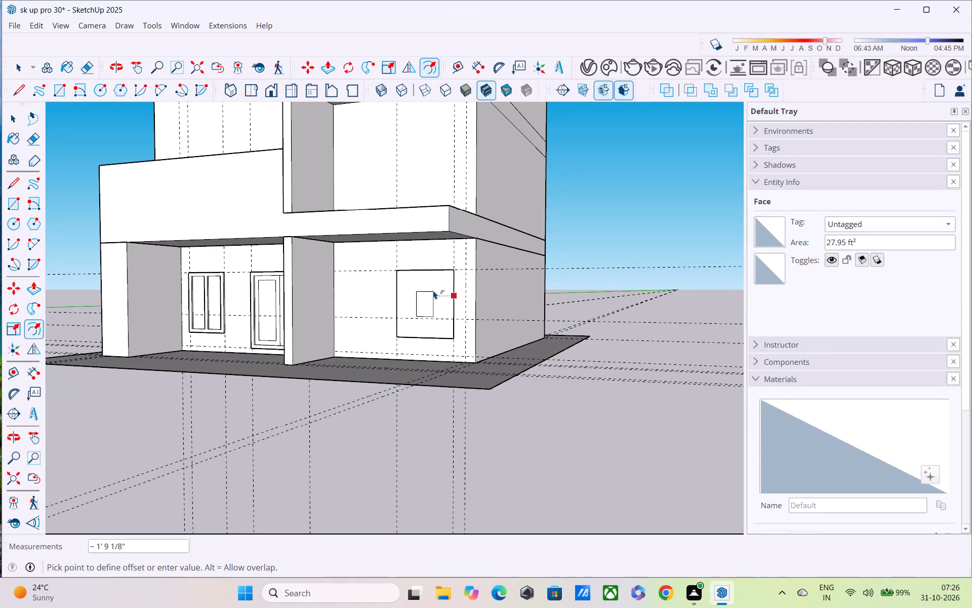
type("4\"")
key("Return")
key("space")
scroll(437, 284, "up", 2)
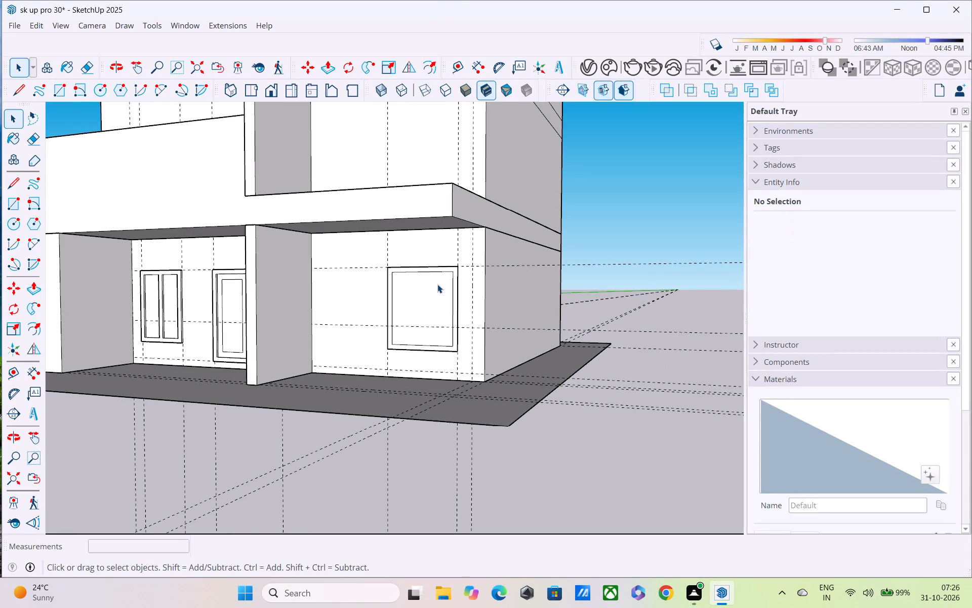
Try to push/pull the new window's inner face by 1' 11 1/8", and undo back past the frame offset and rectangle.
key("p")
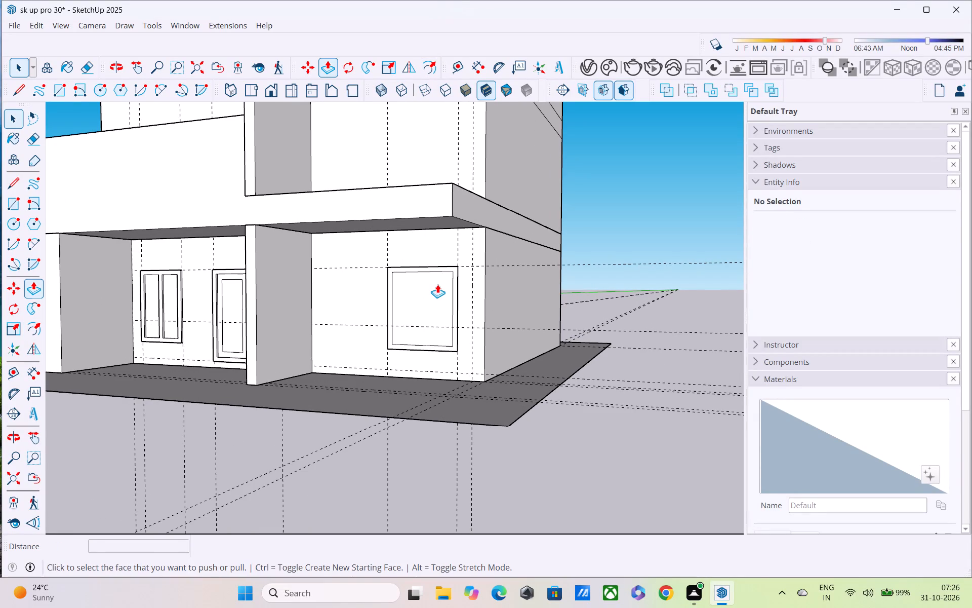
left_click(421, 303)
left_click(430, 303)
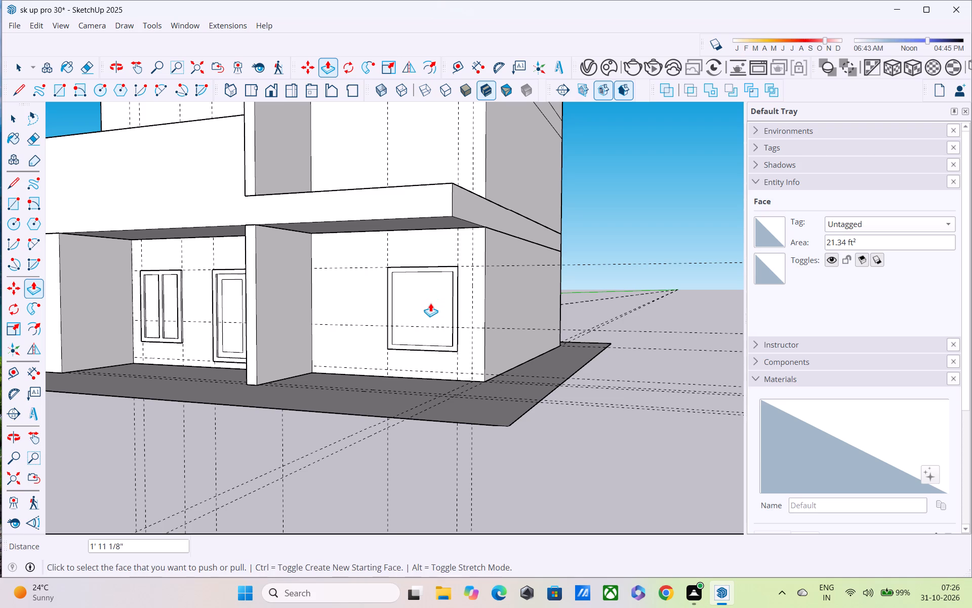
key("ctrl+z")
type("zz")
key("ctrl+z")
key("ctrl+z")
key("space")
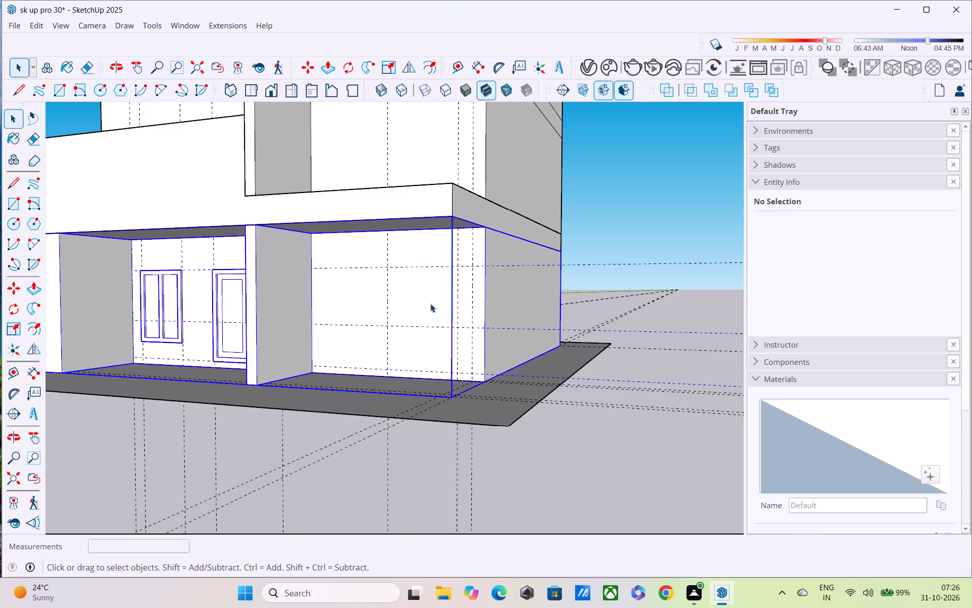
Open the ground-floor walls group and draw a window rectangle about 5' 8 11/16" by 5' on the bay beyond the dividing wall.
left_click(430, 303)
key("r")
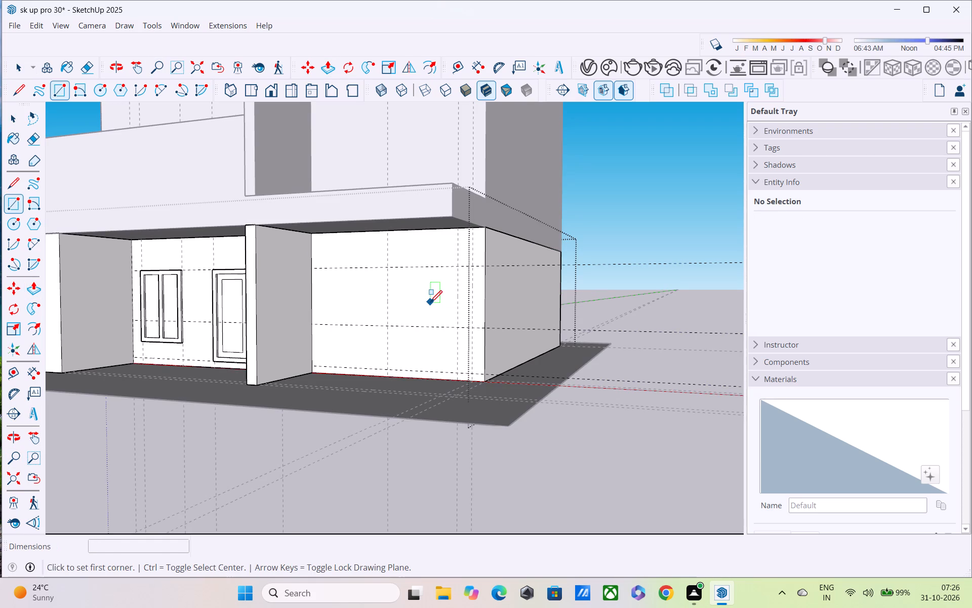
left_click(391, 271)
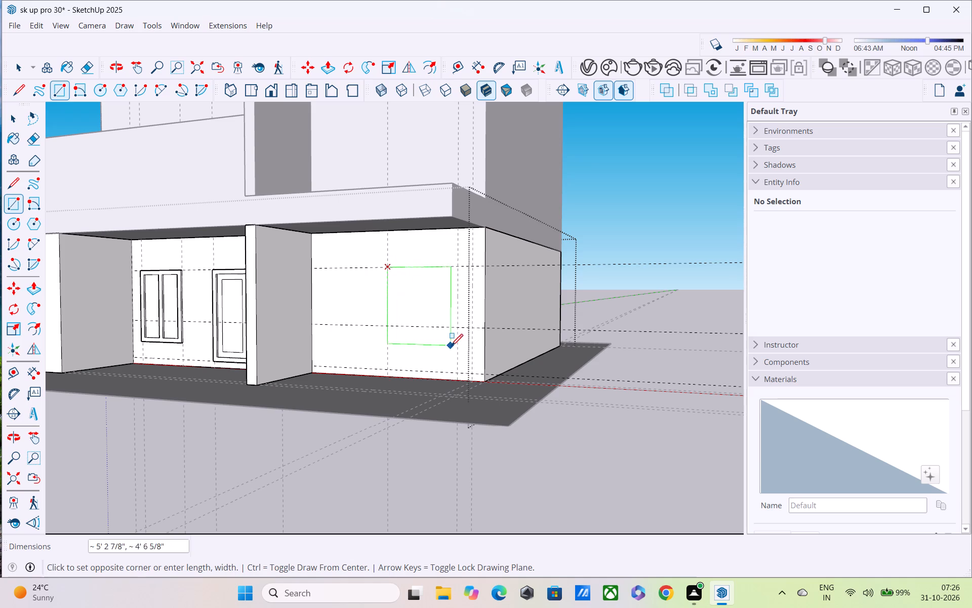
left_click(456, 355)
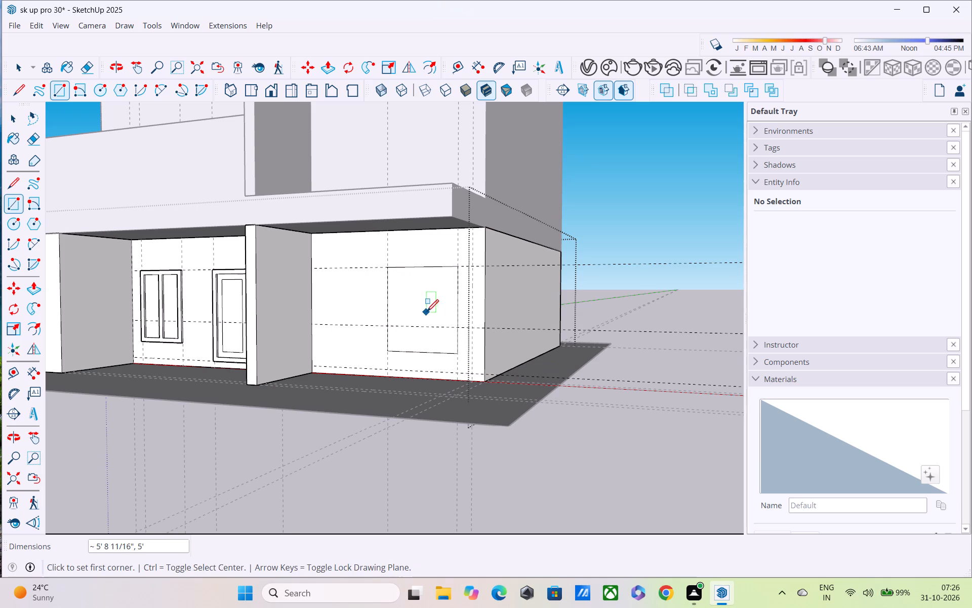
Offset the window rectangle inward by 4" to form the window frame.
middle_click_drag(427, 312, 562, 309)
key("f")
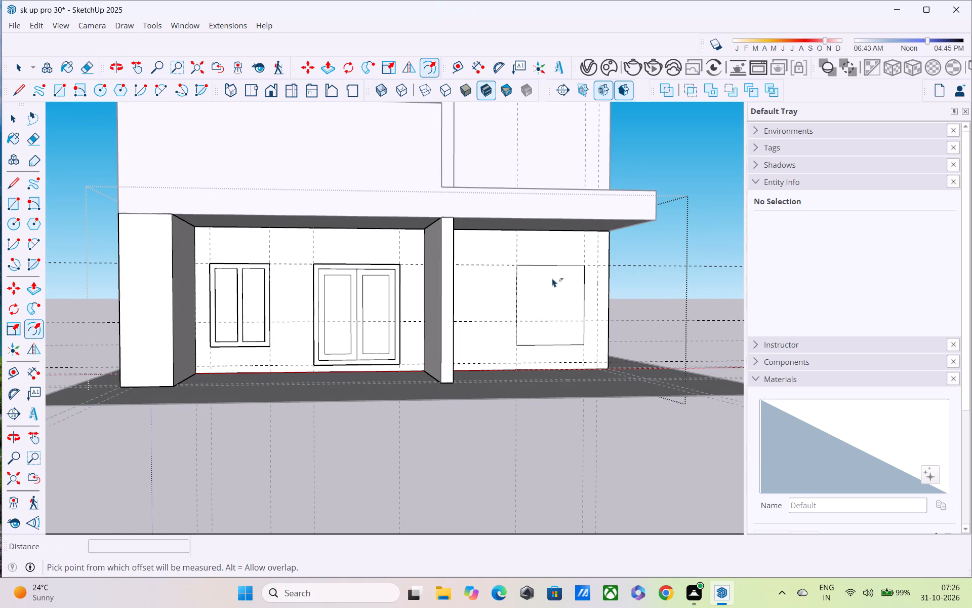
left_click(552, 278)
type("4\"")
key("Return")
Draw a vertical centre line about 5' 11/16" long inside the new window's inner frame, from top edge to bottom edge.
key("l")
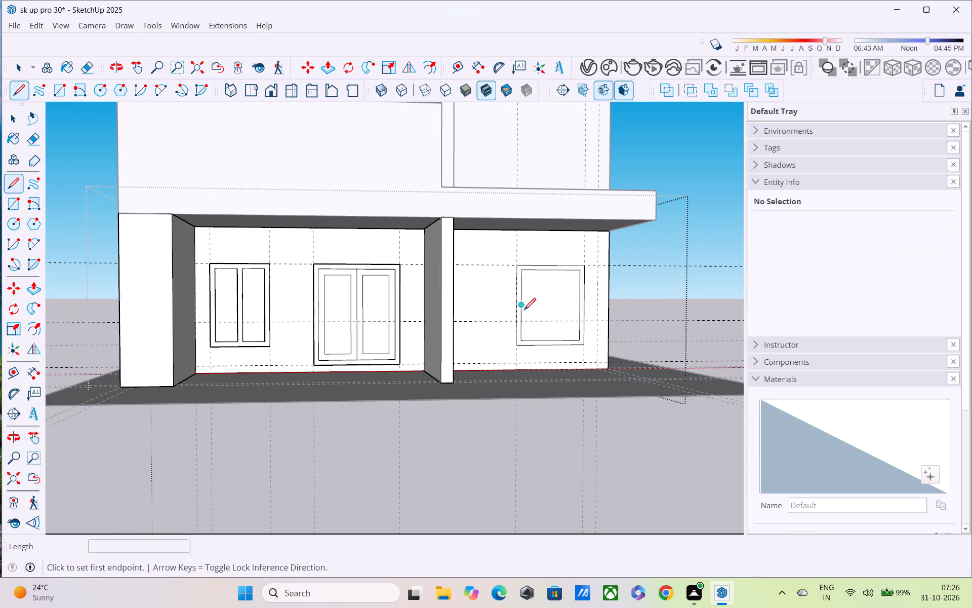
scroll(524, 311, "up", 2)
left_click(563, 262)
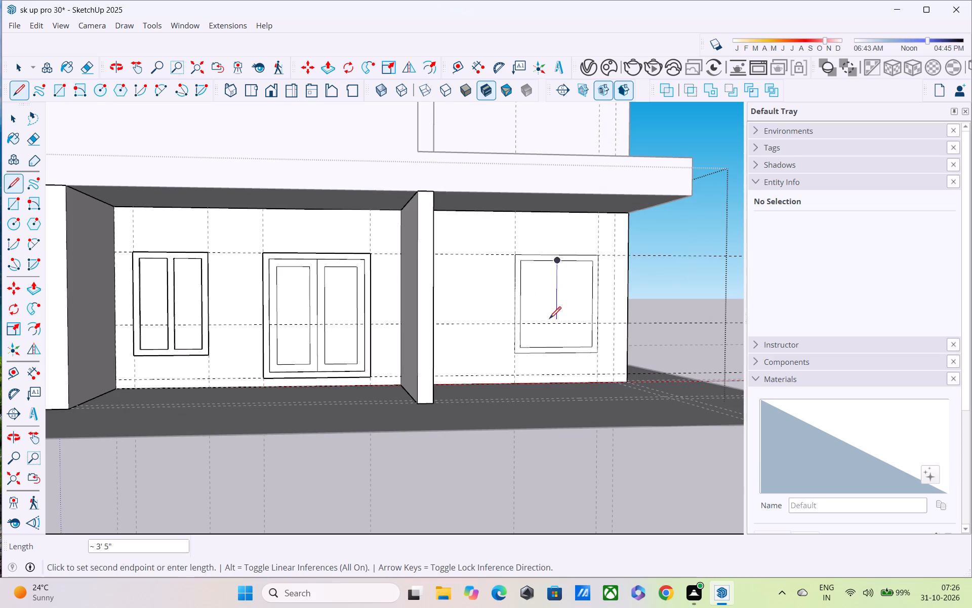
left_click(556, 350)
key("space")
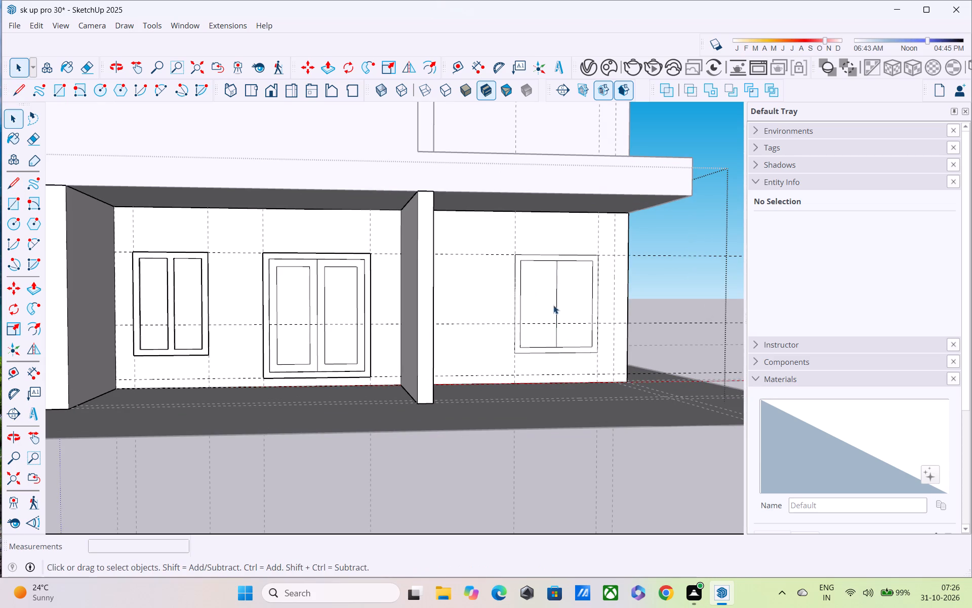
Copy the new window's centre line 2" towards the building's outer corner.
scroll(553, 291, "up", 4)
middle_click_drag(553, 289, 518, 273)
scroll(528, 276, "up", 4)
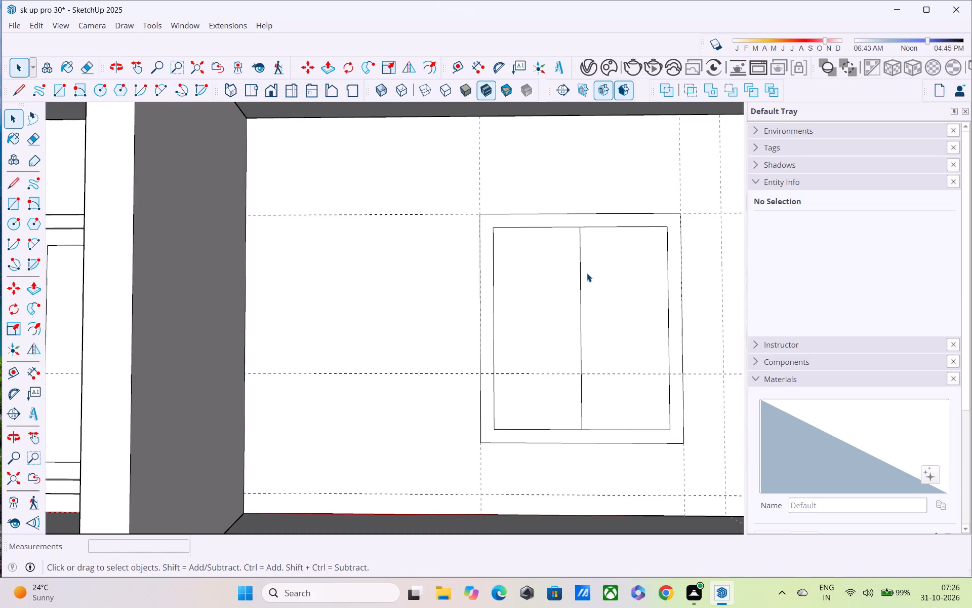
left_click(580, 260)
key("m")
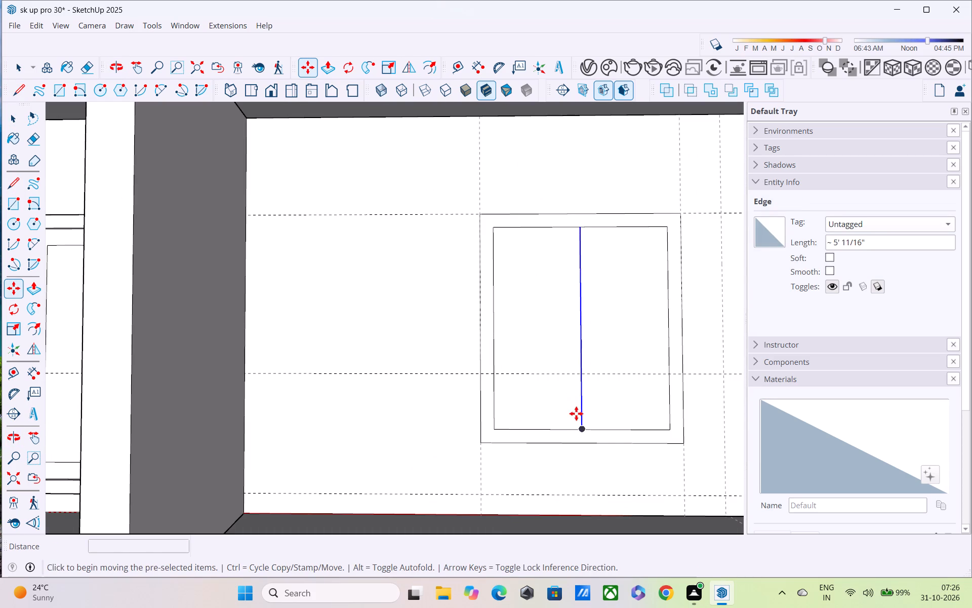
left_click(581, 431)
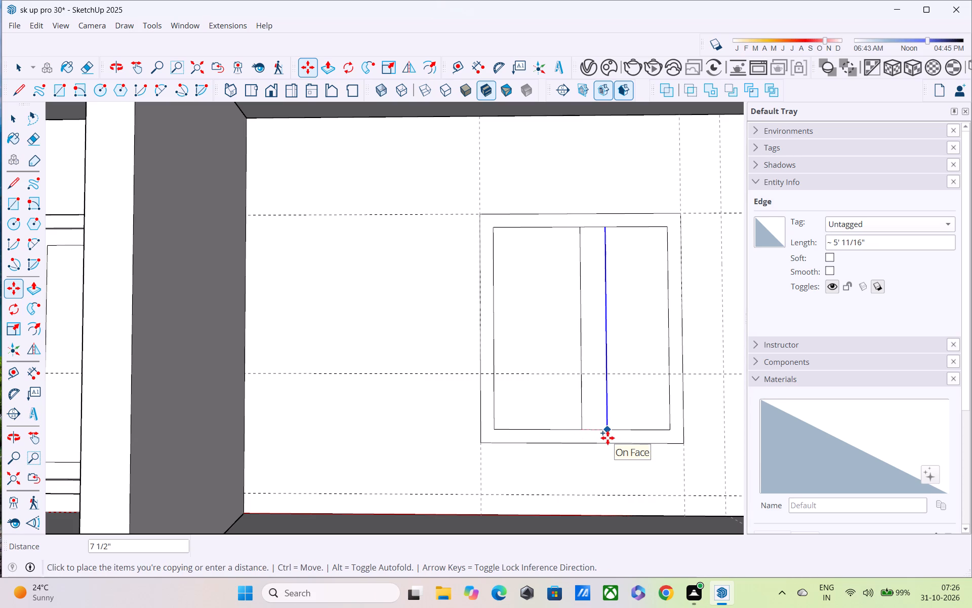
type("2\"")
key("Return")
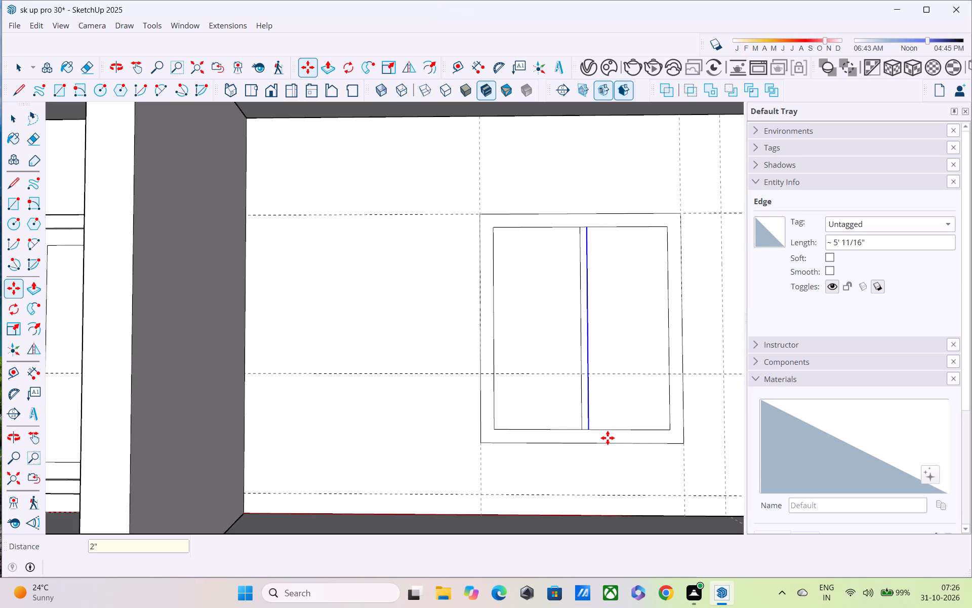
Copy the new window's original centre line 2" the opposite way, towards the dividing wall.
key("space")
left_click(581, 366)
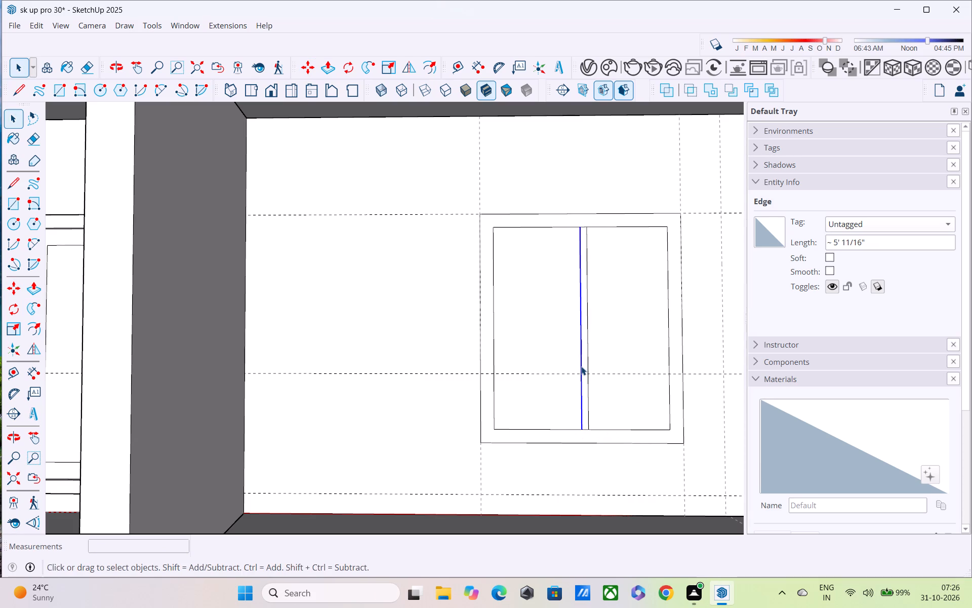
key("m")
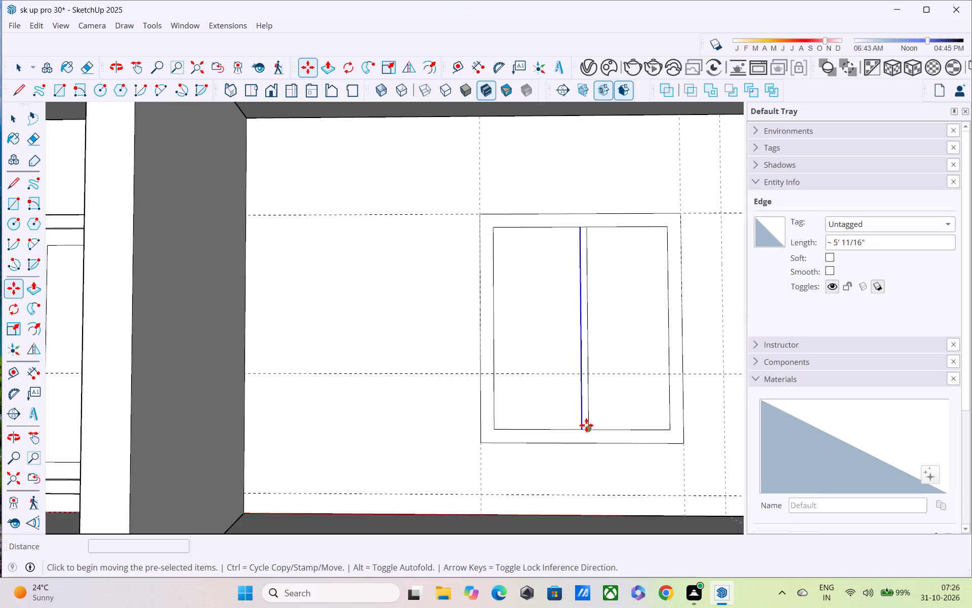
left_click(581, 427)
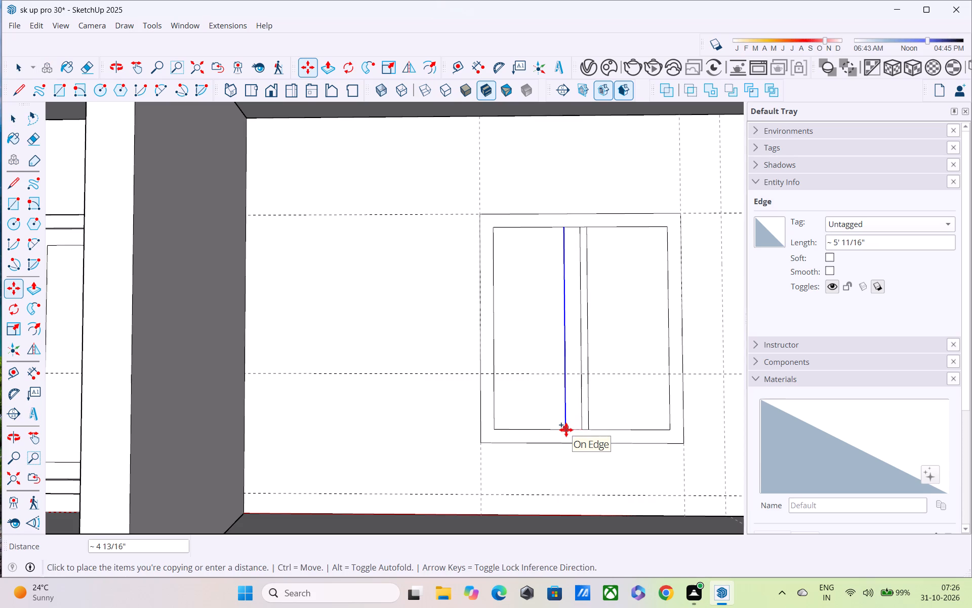
key("4")
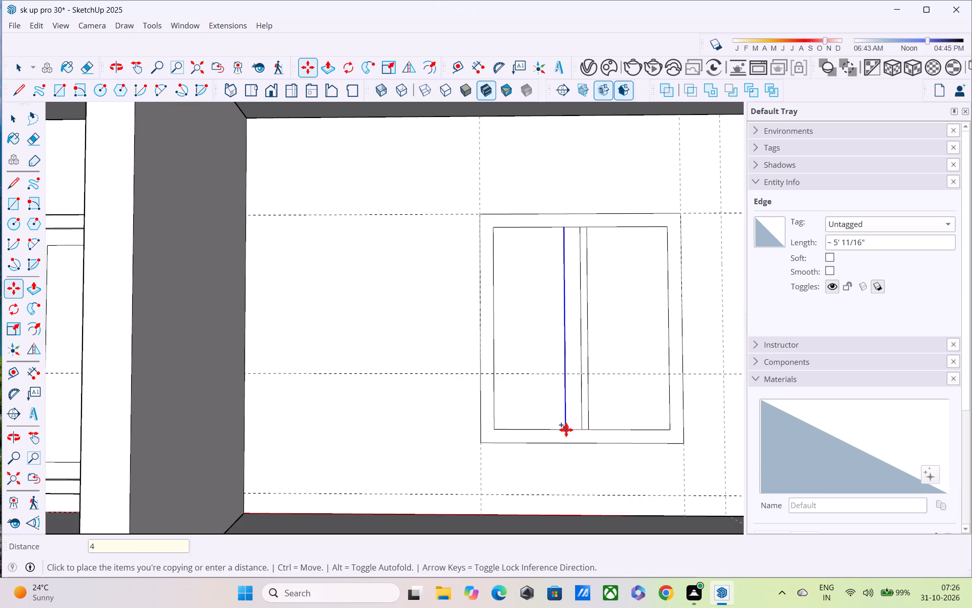
key("BackSpace")
type("2\"")
key("Return")
key("space")
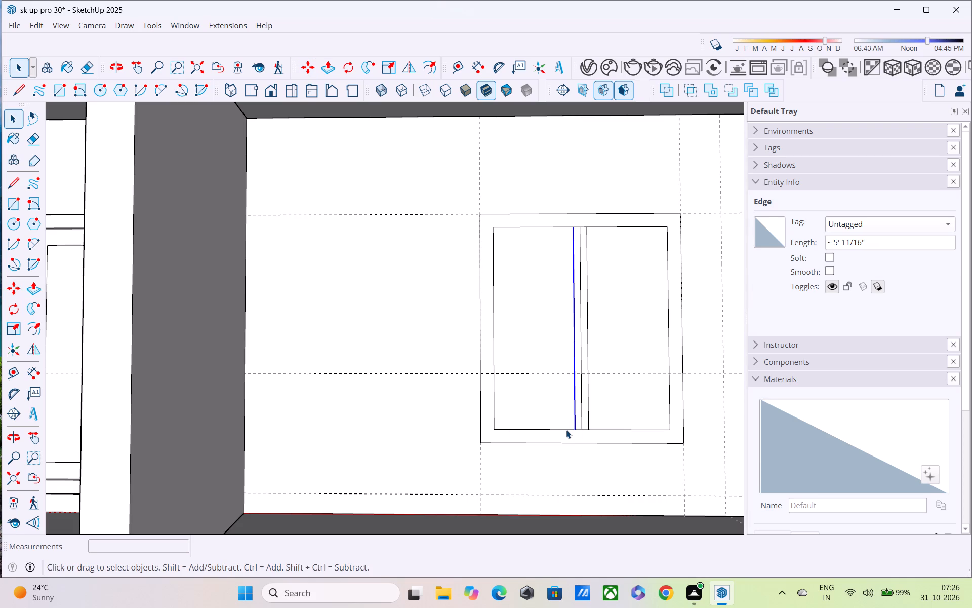
Erase the original centre line between its two copies in the new window.
key("e")
scroll(569, 430, "up", 4)
left_click(585, 308)
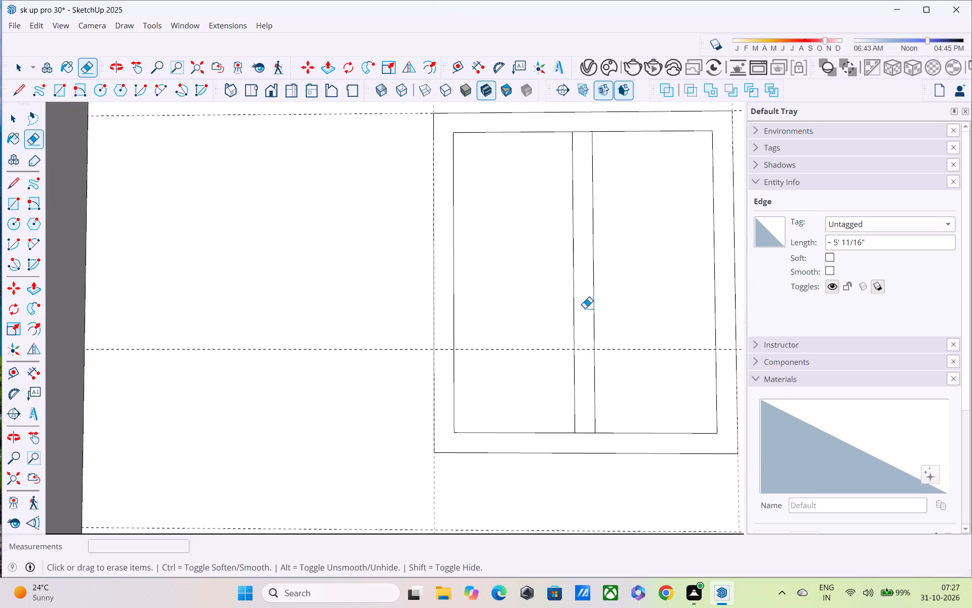
Erase the short inner-frame edge pieces between the two mullion lines at the new window's top and bottom.
scroll(585, 308, "down", 3)
middle_click_drag(597, 402, 610, 482, "shift")
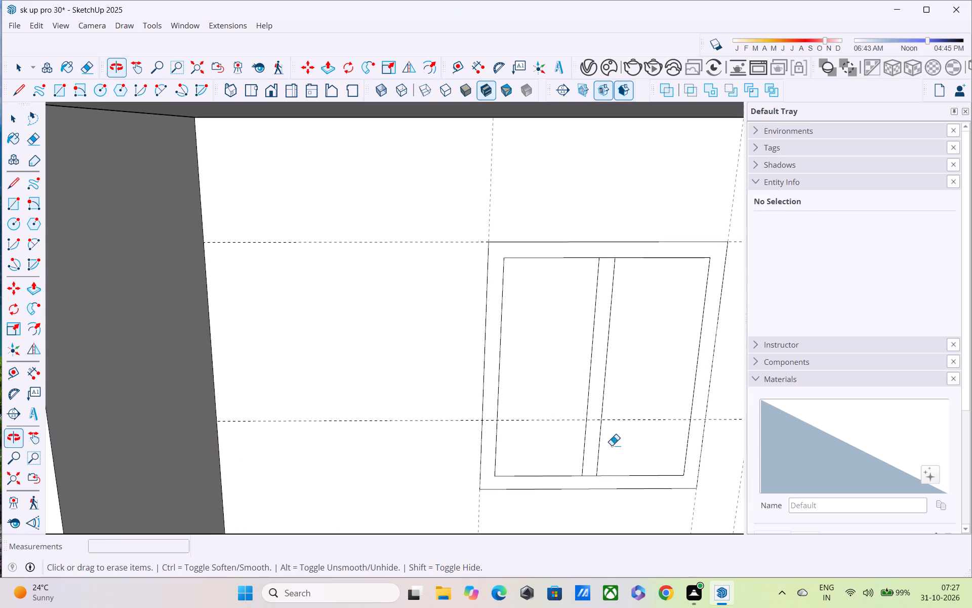
scroll(615, 323, "up", 4)
left_click_drag(605, 223, 605, 244)
scroll(604, 245, "down", 4)
middle_click_drag(605, 264, 608, 166)
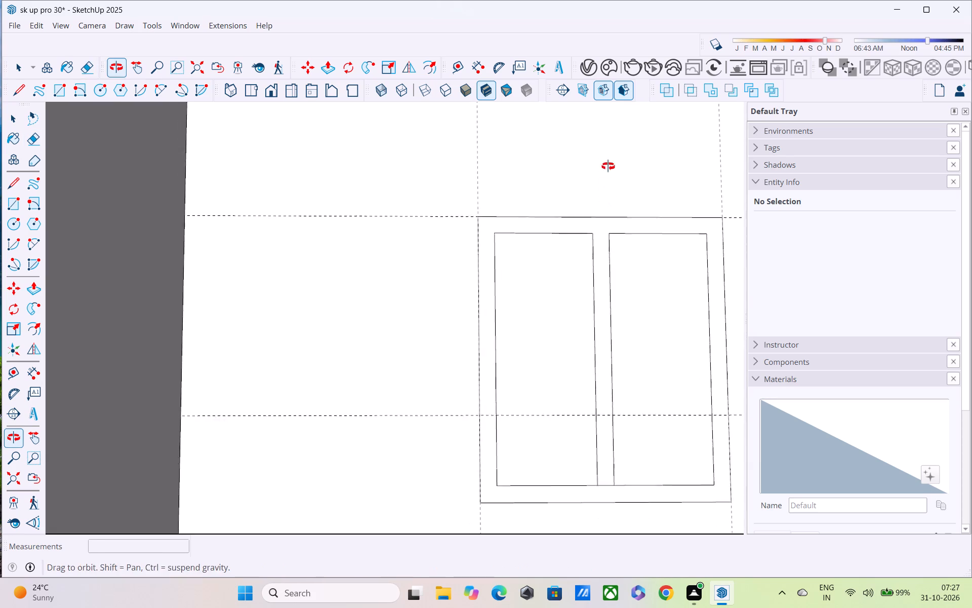
middle_click_drag(608, 166, 610, 152)
middle_click_drag(611, 354, 617, 173)
scroll(617, 319, "up", 1)
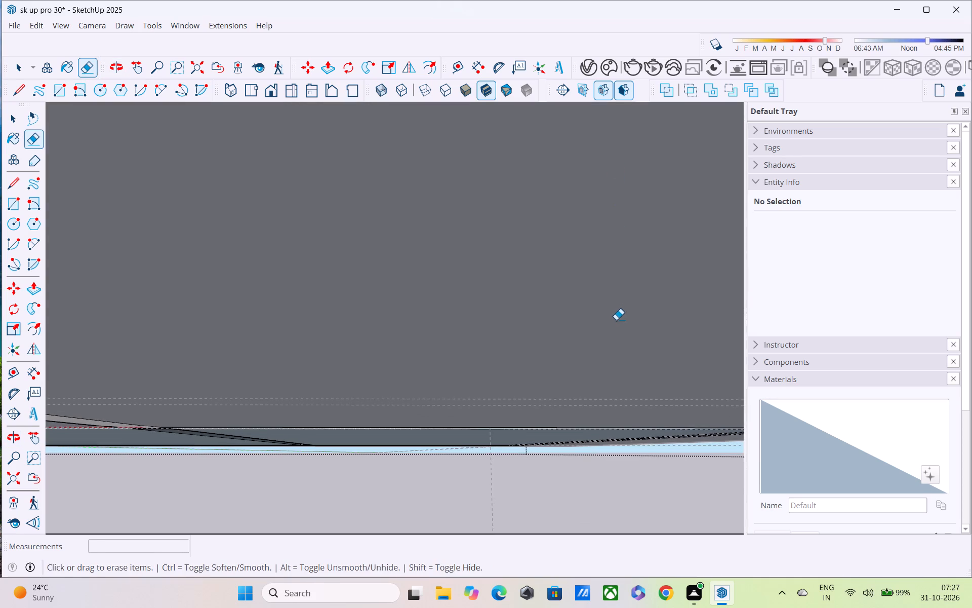
middle_click_drag(615, 310, 619, 401)
scroll(614, 256, "down", 1, "shift")
middle_click_drag(614, 256, 599, 365, "shift")
scroll(593, 385, "down", 1, "shift")
scroll(655, 201, "up", 3)
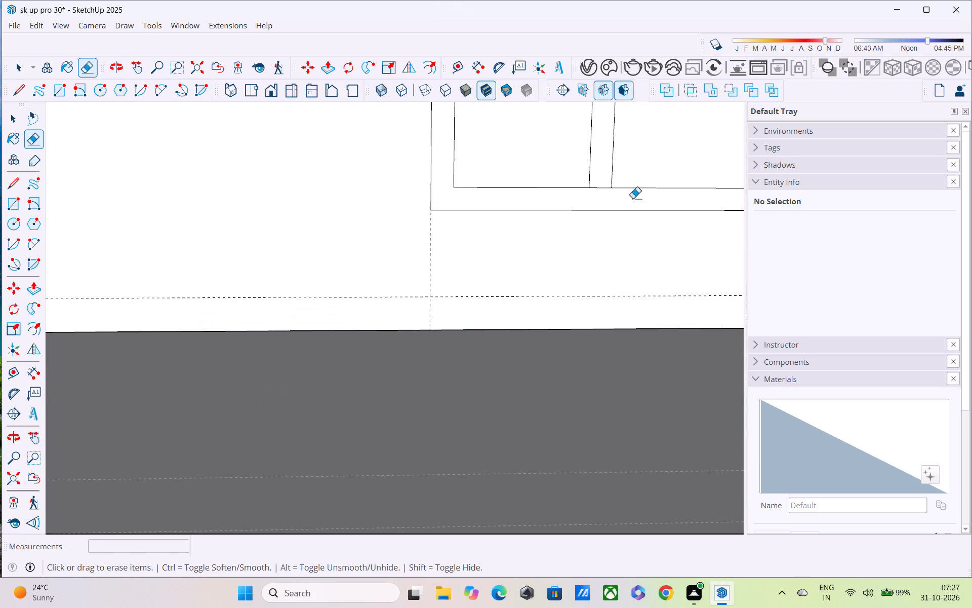
left_click_drag(607, 165, 600, 195)
scroll(600, 194, "down", 4)
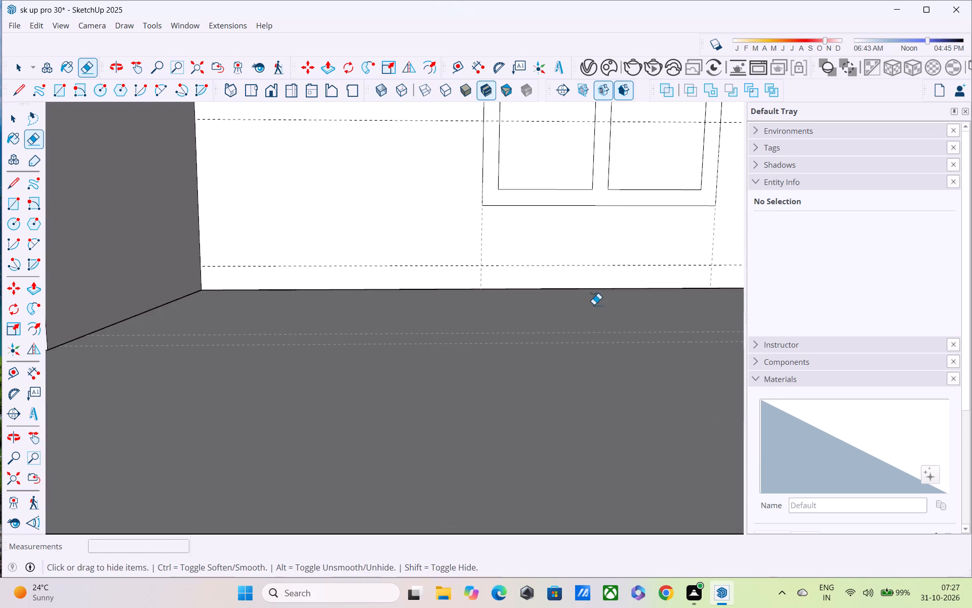
Push/Pull the new window's frame and mullion face 2" outward from the wall.
scroll(589, 254, "down", 1)
middle_click_drag(587, 269, 482, 463)
scroll(482, 463, "down", 1, "shift")
scroll(482, 381, "up", 1)
scroll(481, 380, "down", 5)
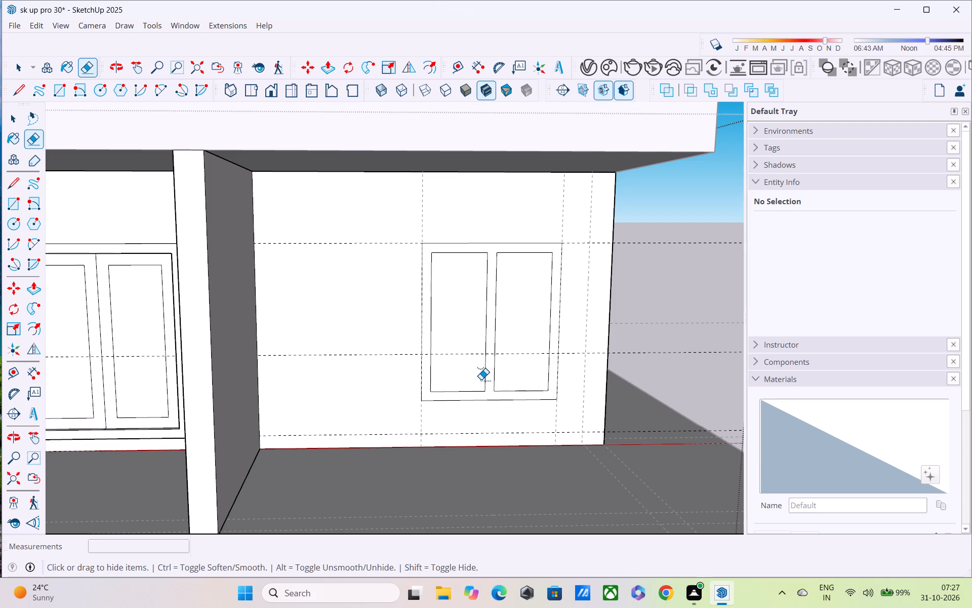
key("p")
scroll(484, 361, "up", 3)
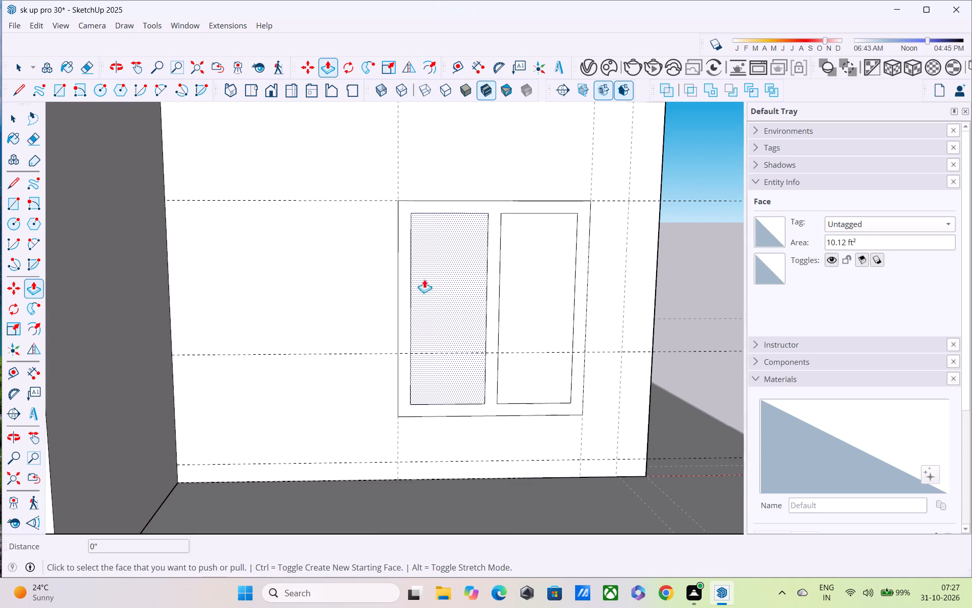
left_click(409, 254)
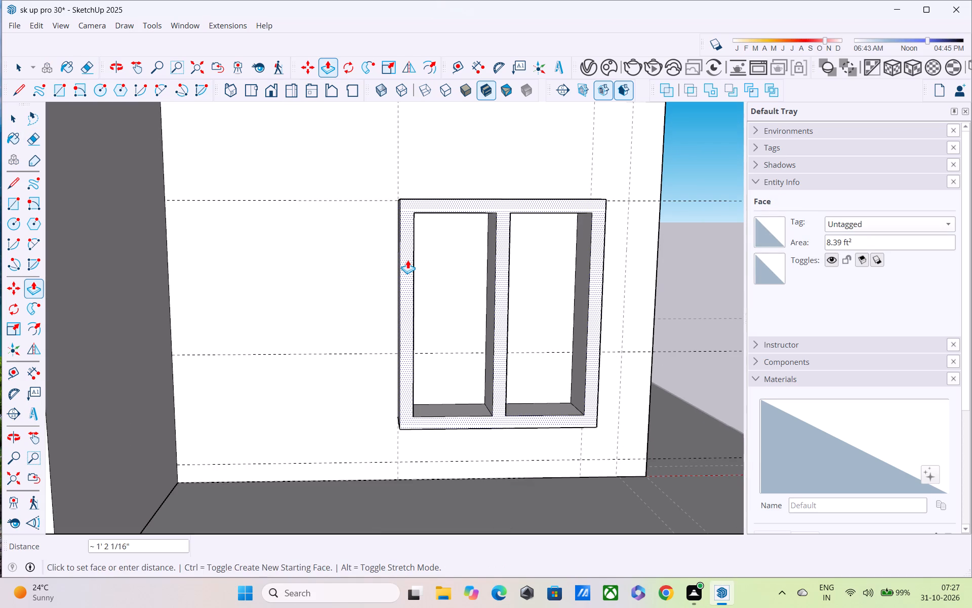
type("2\"")
key("Return")
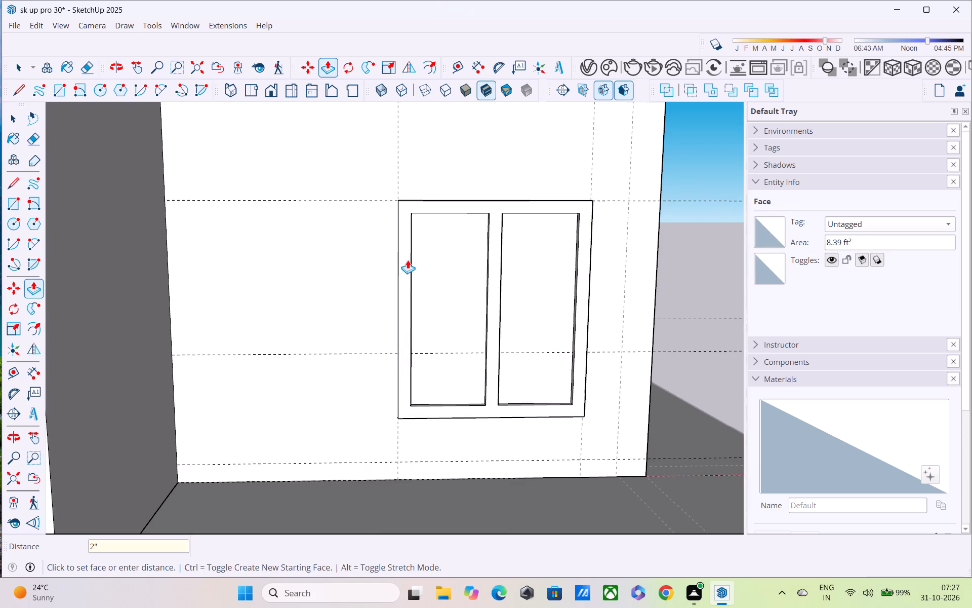
key("space")
Draw a vertical line on the guide near the wall's outer corner, from the slab's underside down to the floor.
scroll(408, 260, "down", 3)
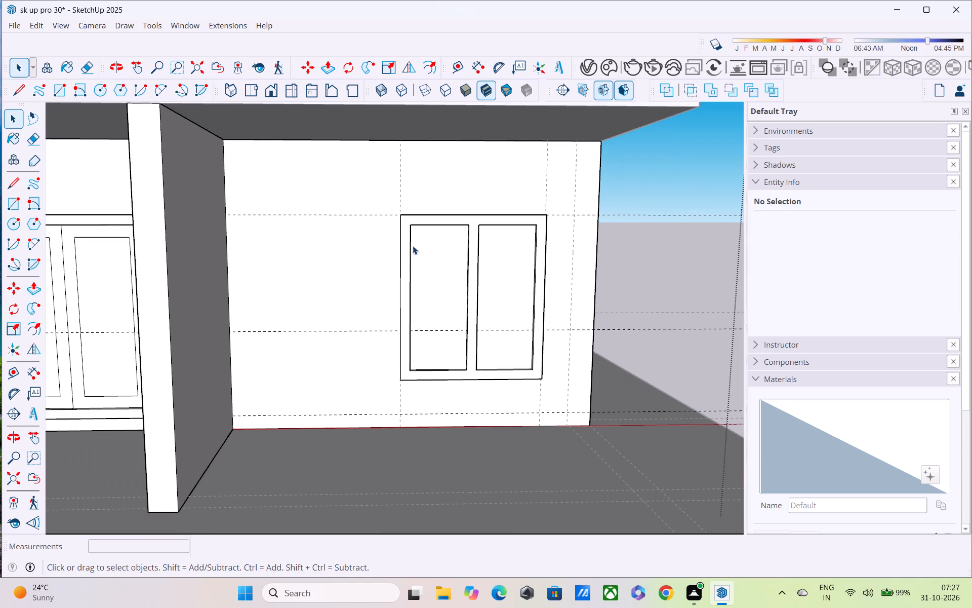
scroll(380, 278, "down", 3)
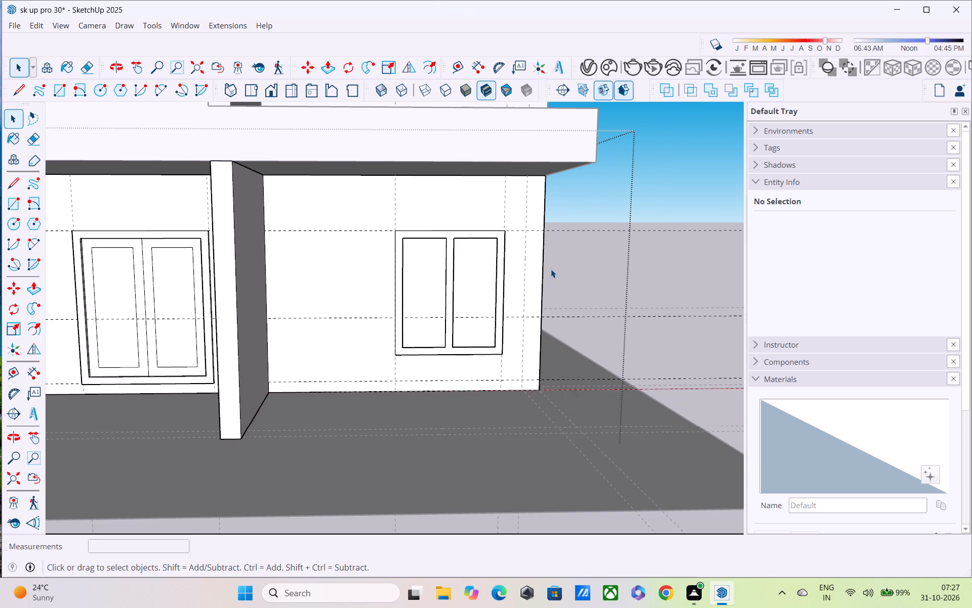
middle_click_drag(551, 269, 490, 249)
scroll(504, 243, "up", 3)
scroll(480, 252, "down", 1)
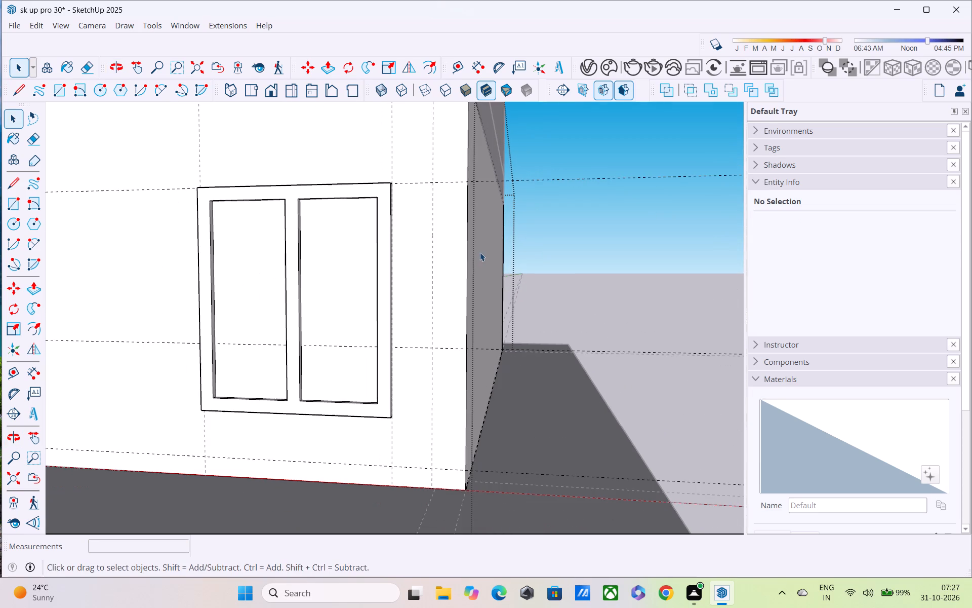
scroll(478, 263, "down", 5)
scroll(470, 202, "down", 2)
middle_click_drag(470, 202, 481, 224)
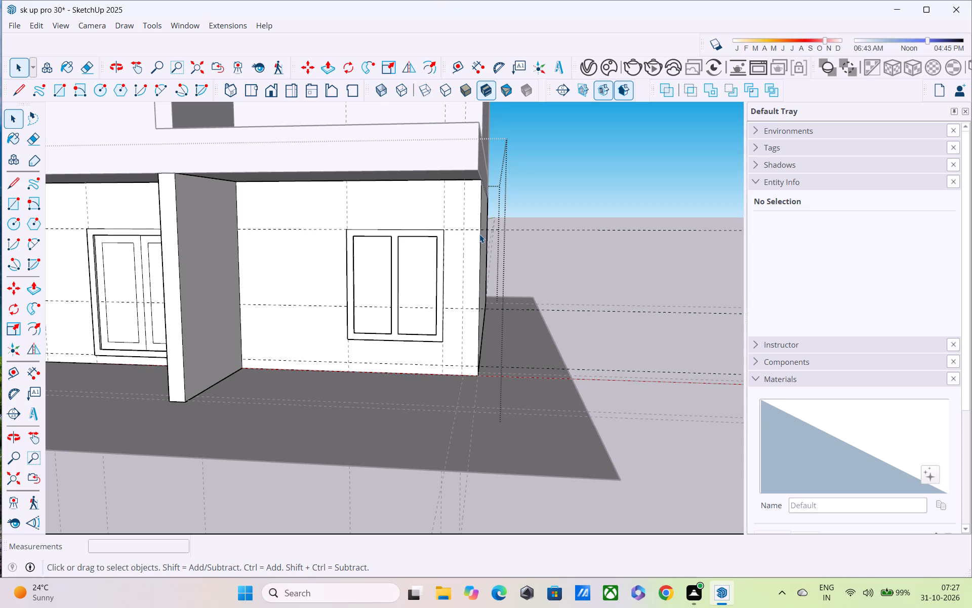
key("l")
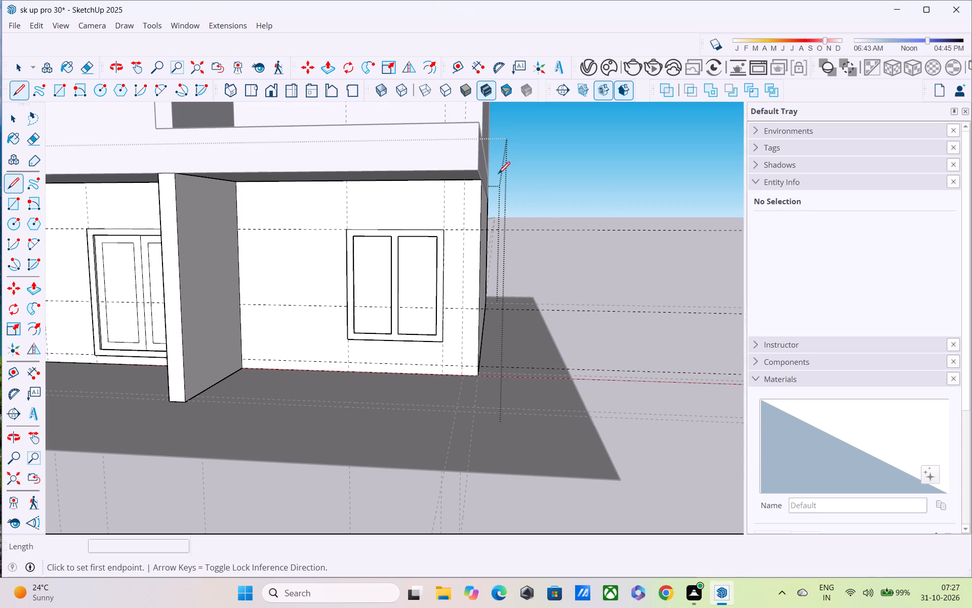
left_click(468, 184)
left_click(456, 375)
middle_click_drag(475, 231, 482, 186)
scroll(487, 167, "up", 5)
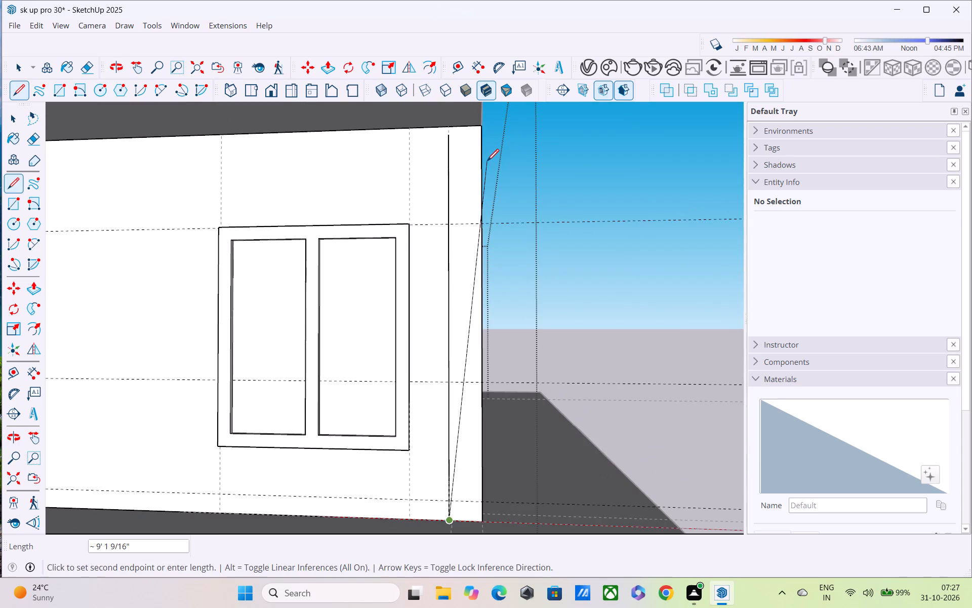
key("Escape")
left_click(450, 140)
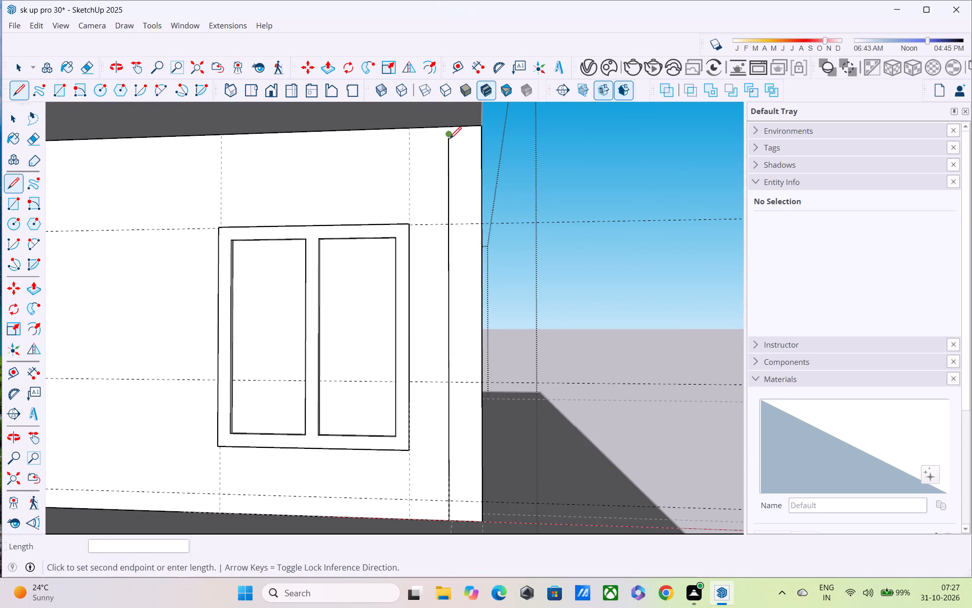
left_click(451, 127)
Push/Pull the narrow wall strip at the outer corner 7' forward, level with the dividing wall's front face.
key("p")
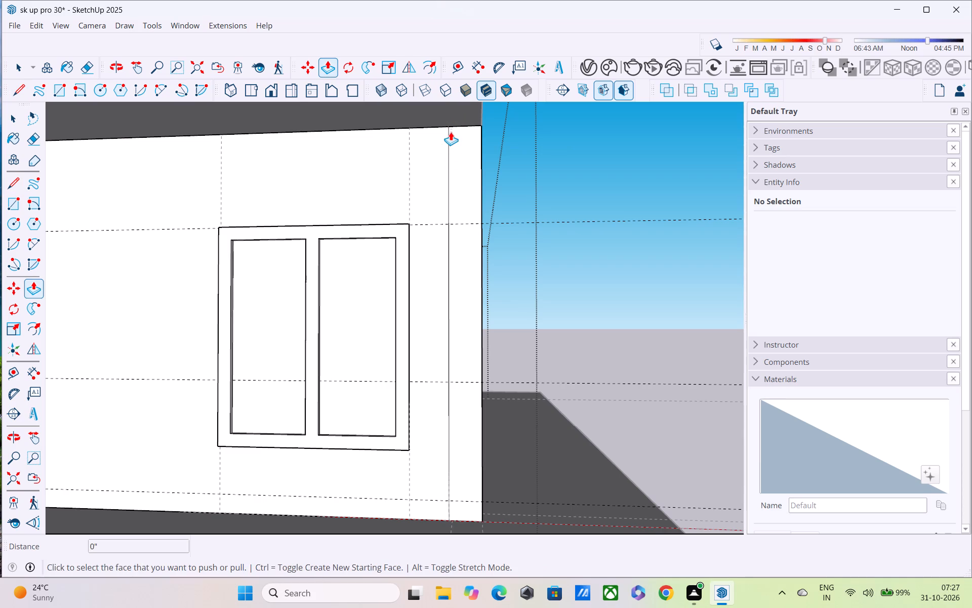
left_click(455, 189)
scroll(436, 210, "down", 2)
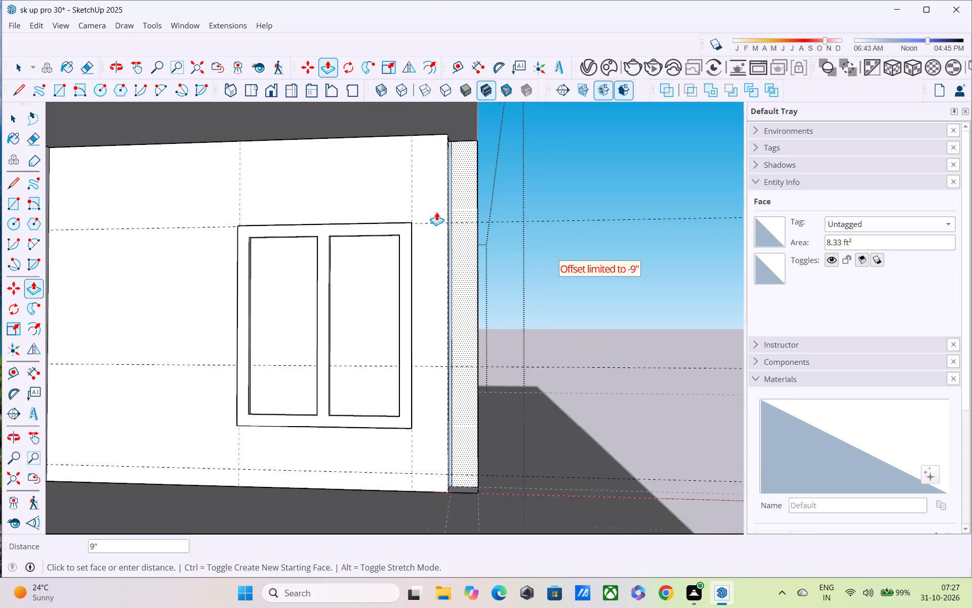
scroll(436, 212, "down", 1)
scroll(313, 222, "down", 2)
middle_click_drag(313, 222, 437, 245)
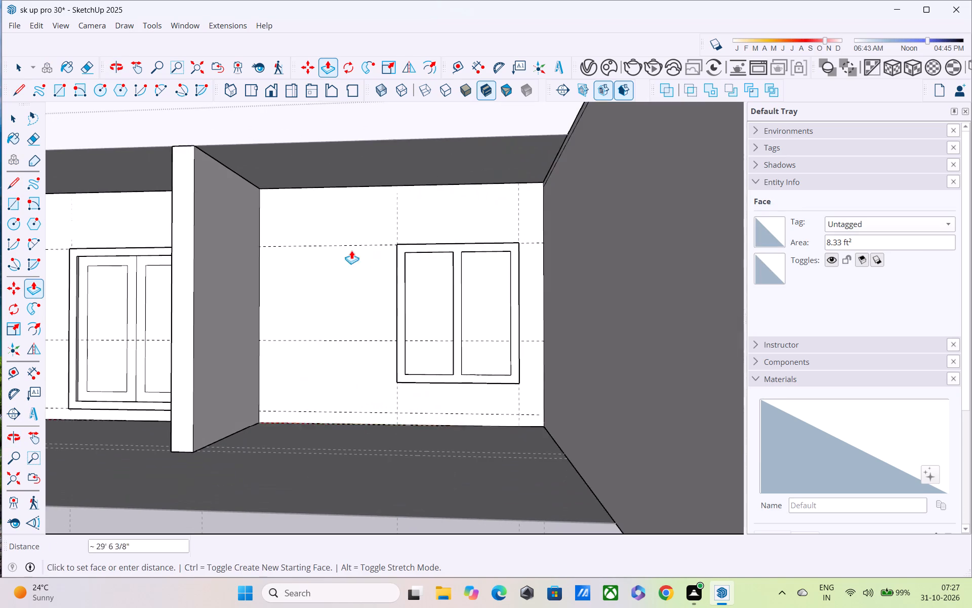
left_click(191, 241)
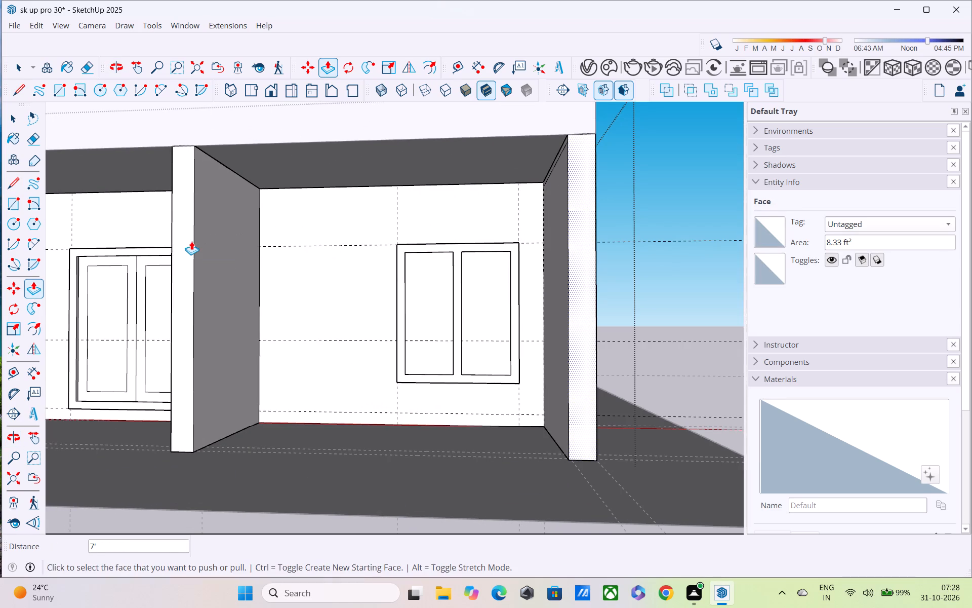
Close the ground-floor wall group and return to editing the whole model.
scroll(191, 242, "down", 3)
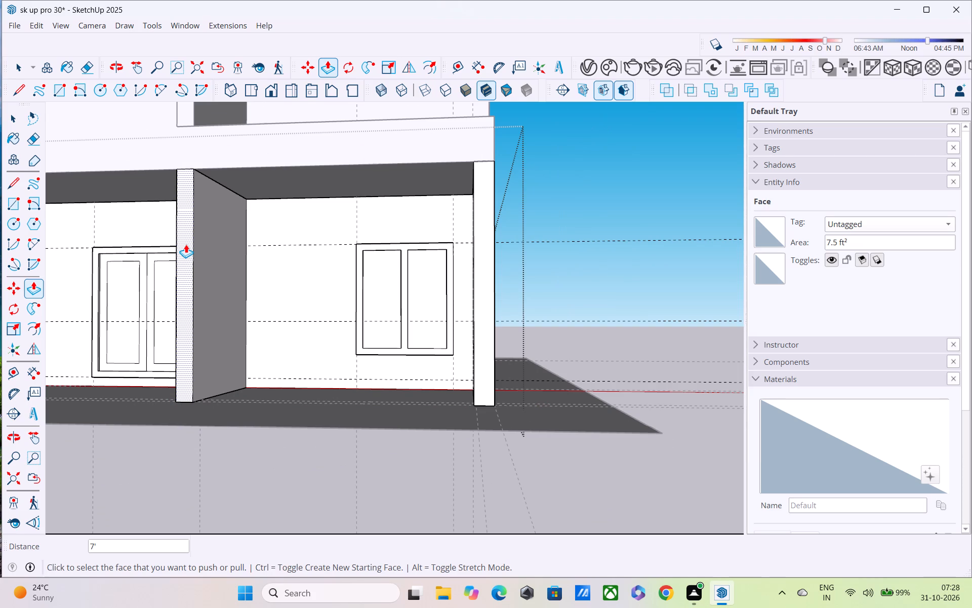
scroll(186, 244, "down", 5)
middle_click_drag(391, 182, 456, 261)
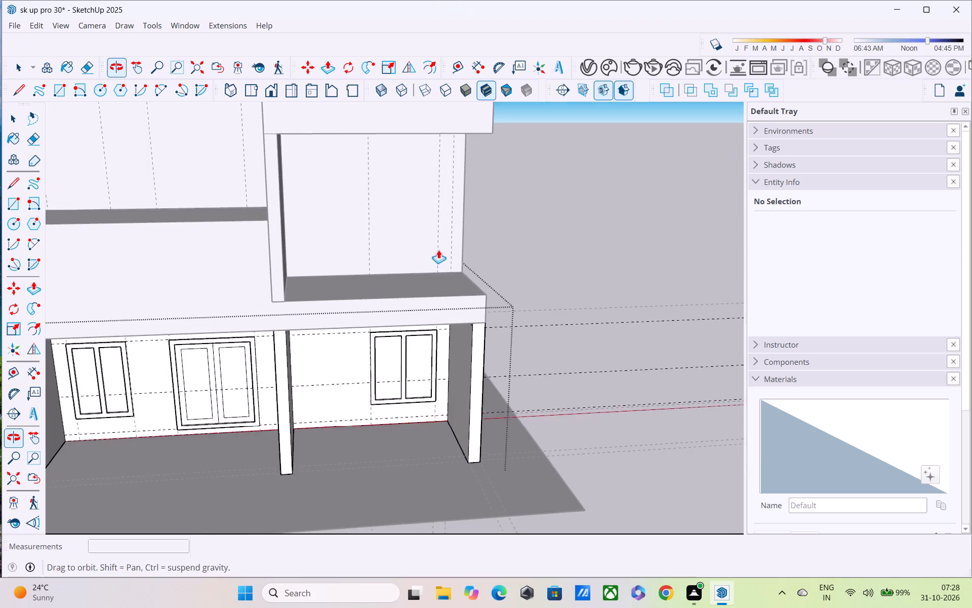
scroll(428, 249, "up", 1)
scroll(409, 248, "down", 5)
middle_click_drag(406, 256, 364, 267)
key("space")
scroll(354, 296, "up", 3)
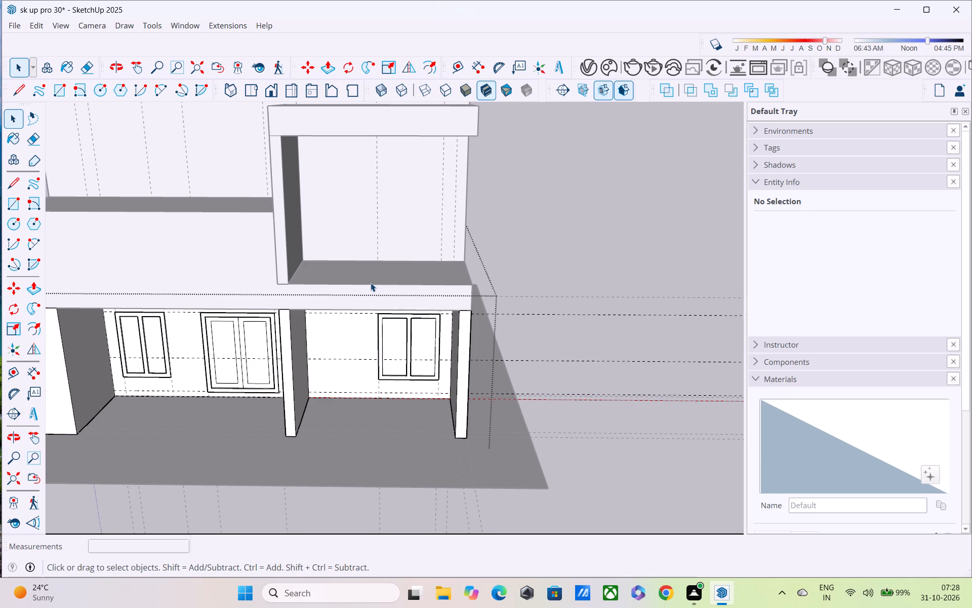
middle_click_drag(281, 236, 508, 95)
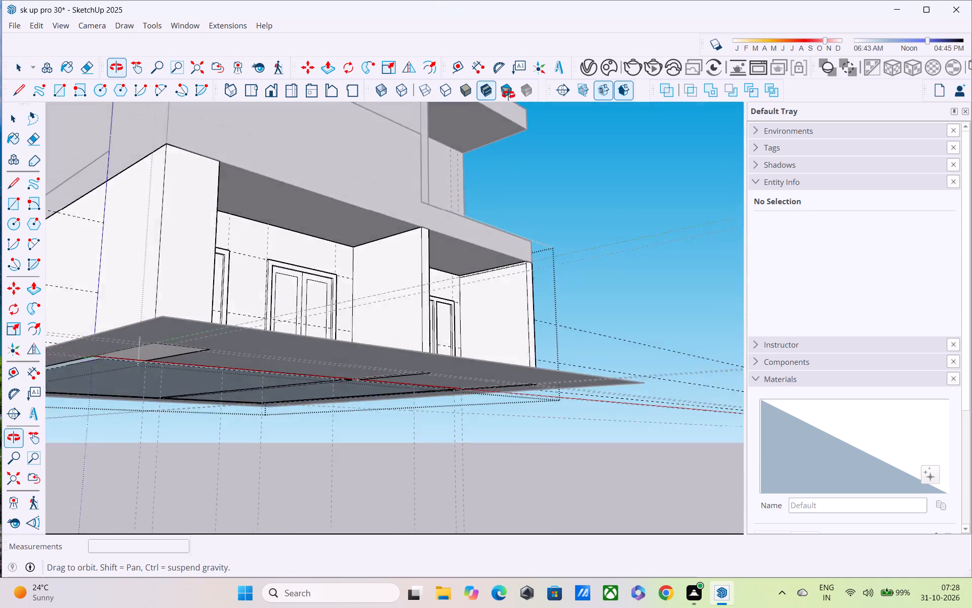
middle_click_drag(508, 95, 534, 152)
scroll(522, 169, "down", 4)
middle_click_drag(519, 214, 406, 178)
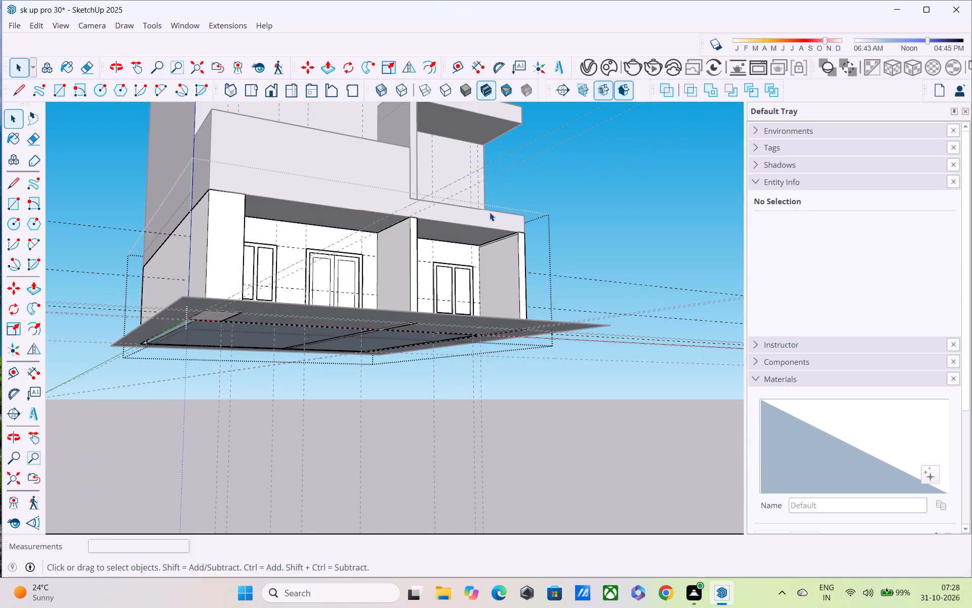
left_click(593, 154)
Explode the ground-floor wall group and clear the selection.
scroll(258, 328, "up", 4)
middle_click_drag(289, 271, 362, 340)
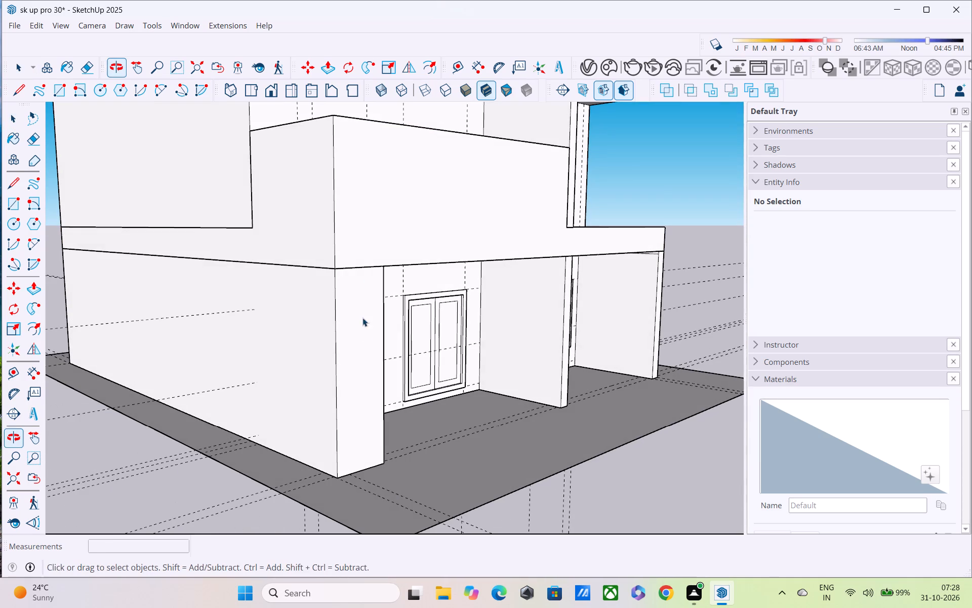
left_click(363, 301)
right_click(363, 301)
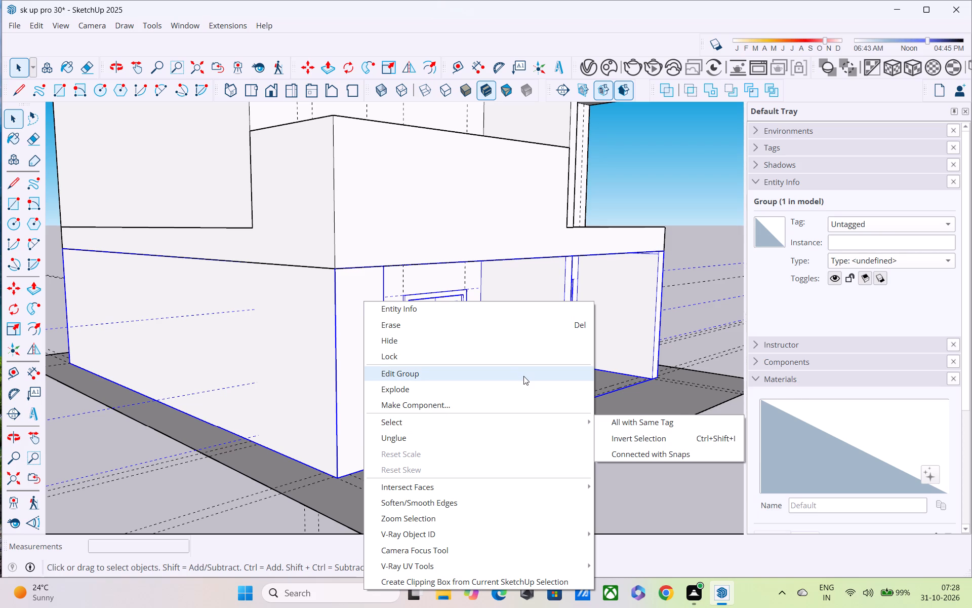
left_click(455, 383)
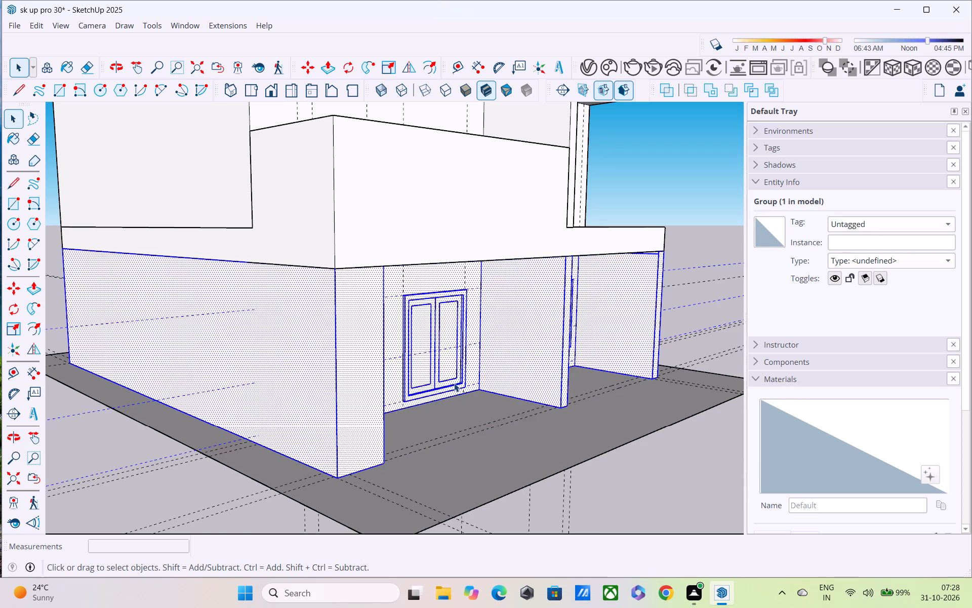
scroll(397, 319, "up", 1)
left_click(702, 168)
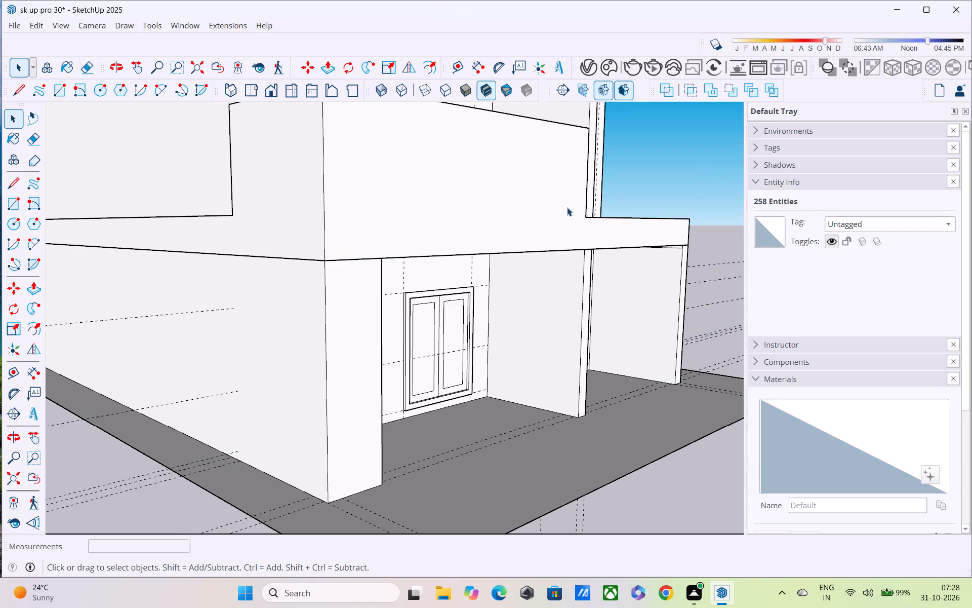
Explode the group of the first-floor slab and balcony block, and clear the selection.
left_click(566, 207)
right_click(566, 207)
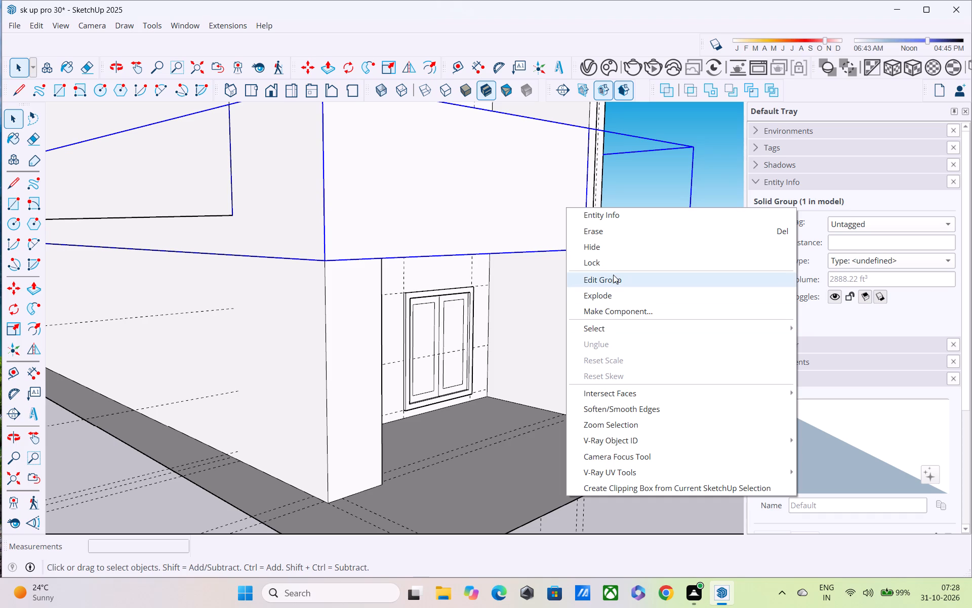
left_click(614, 299)
scroll(625, 168, "down", 4)
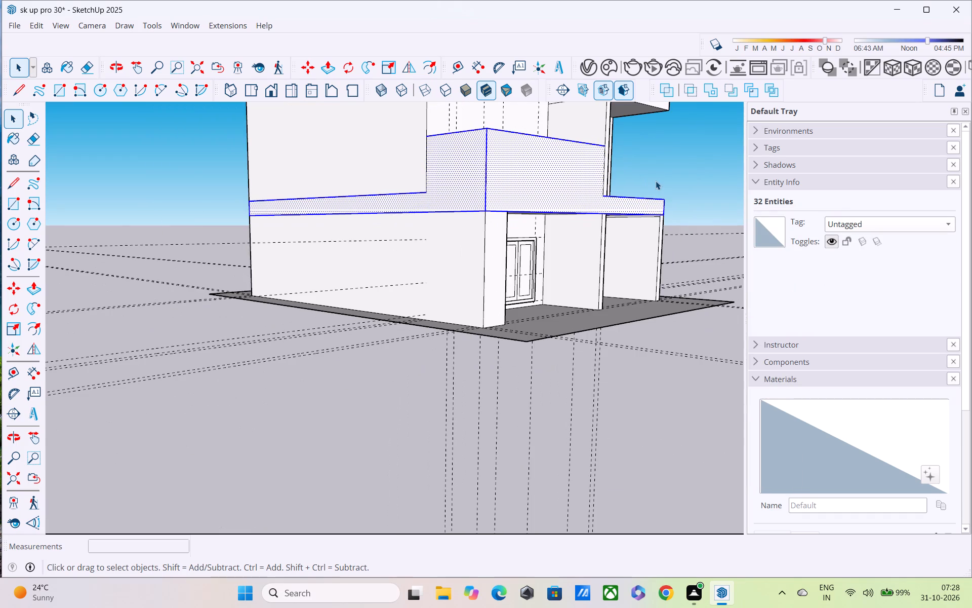
left_click(656, 181)
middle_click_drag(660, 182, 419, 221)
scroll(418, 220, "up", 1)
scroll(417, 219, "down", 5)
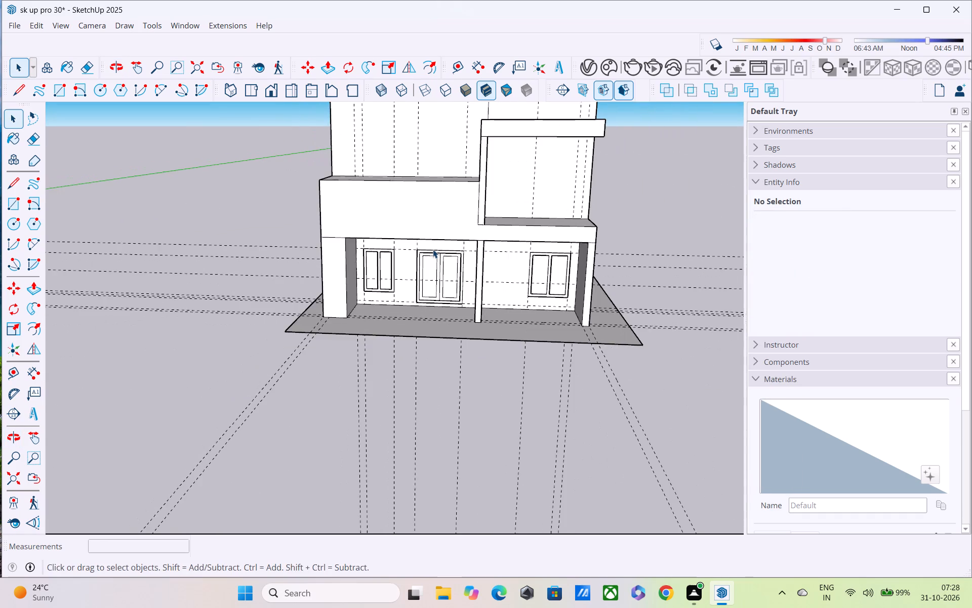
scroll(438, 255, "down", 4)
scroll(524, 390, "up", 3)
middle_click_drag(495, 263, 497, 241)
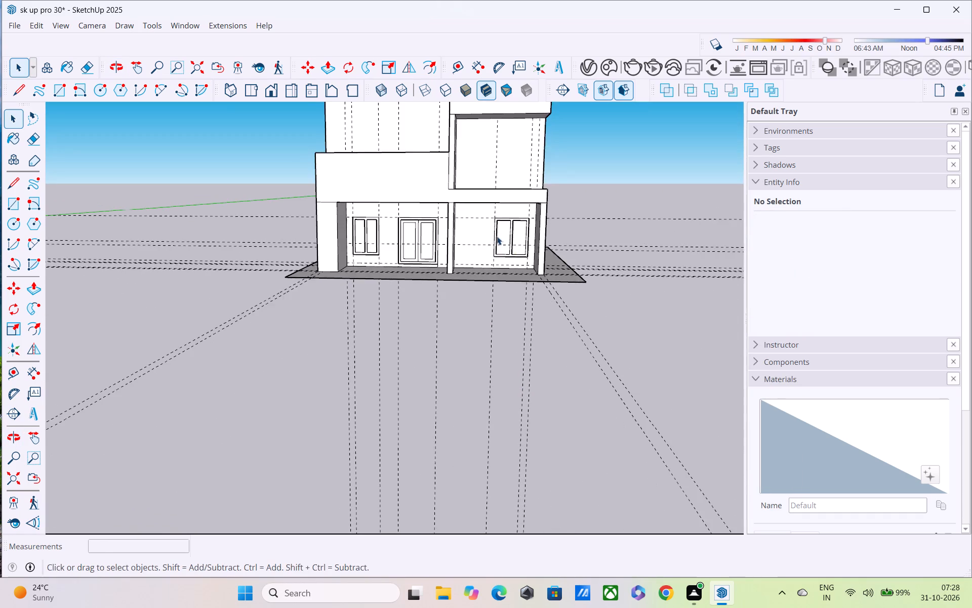
Push/Pull the top face of the first-floor balcony block 2' downward.
scroll(494, 234, "up", 2)
scroll(484, 224, "down", 3)
middle_click(491, 143)
middle_click_drag(452, 214, 454, 179)
scroll(454, 179, "up", 1)
scroll(451, 176, "down", 3)
middle_click_drag(447, 178, 446, 221)
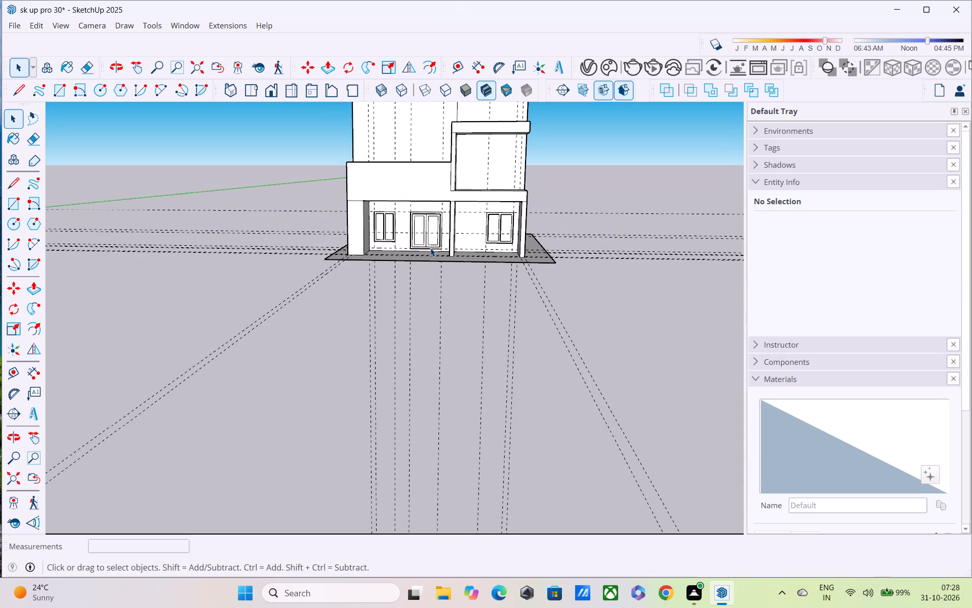
key("p")
middle_click_drag(386, 164, 403, 267)
left_click(402, 177)
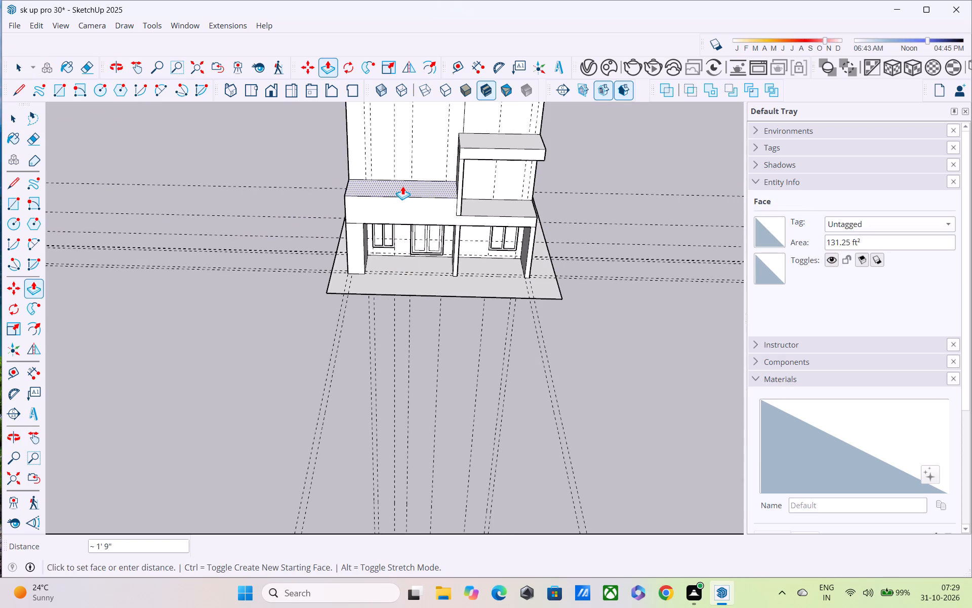
type("2'")
key("Return")
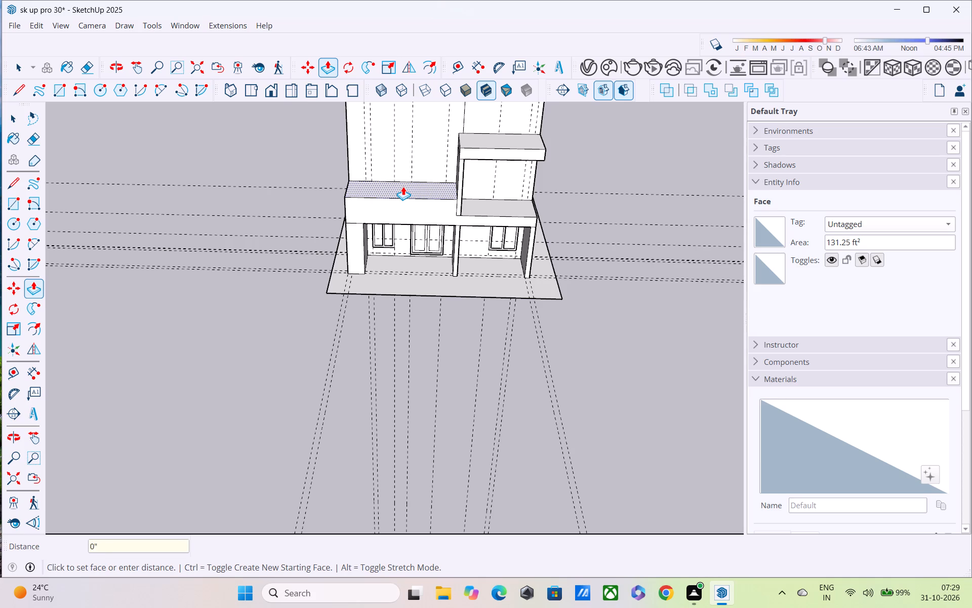
Push/Pull the slab underside over the double-door bay 1.5' downward.
scroll(399, 222, "up", 1)
middle_click_drag(399, 222, 463, 89)
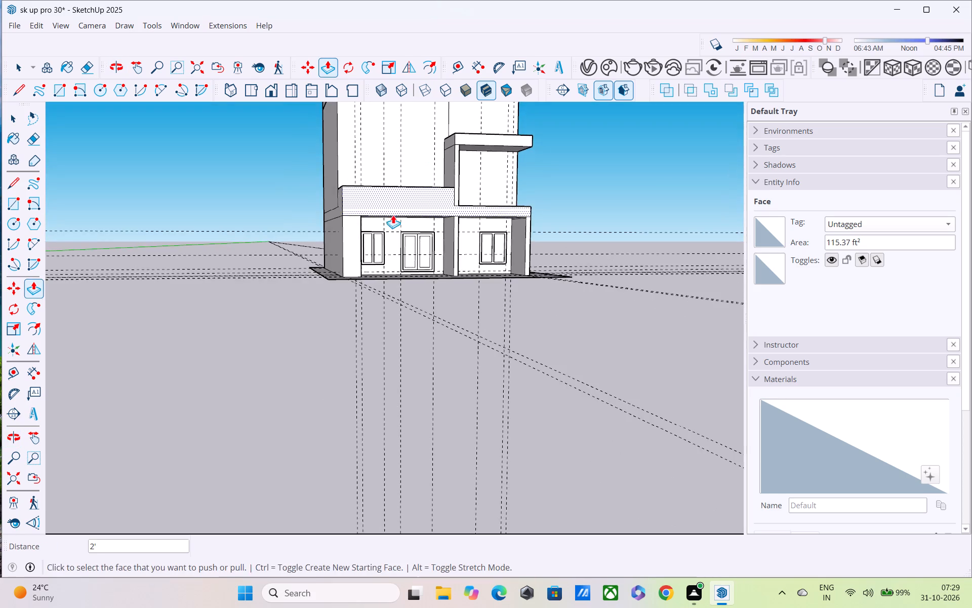
middle_click_drag(393, 215, 400, 145)
scroll(401, 199, "up", 3)
left_click(401, 209)
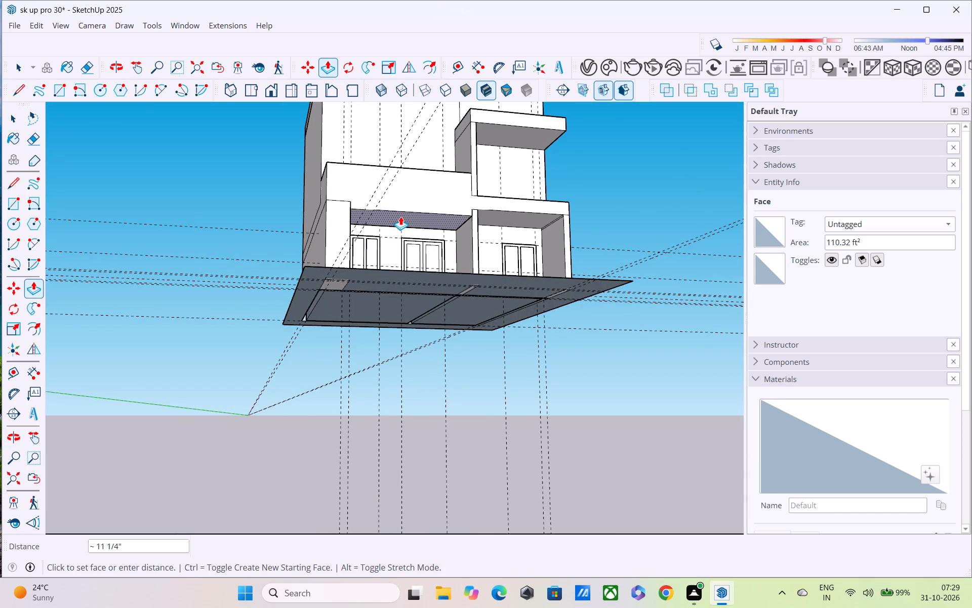
type("2'")
key("Return")
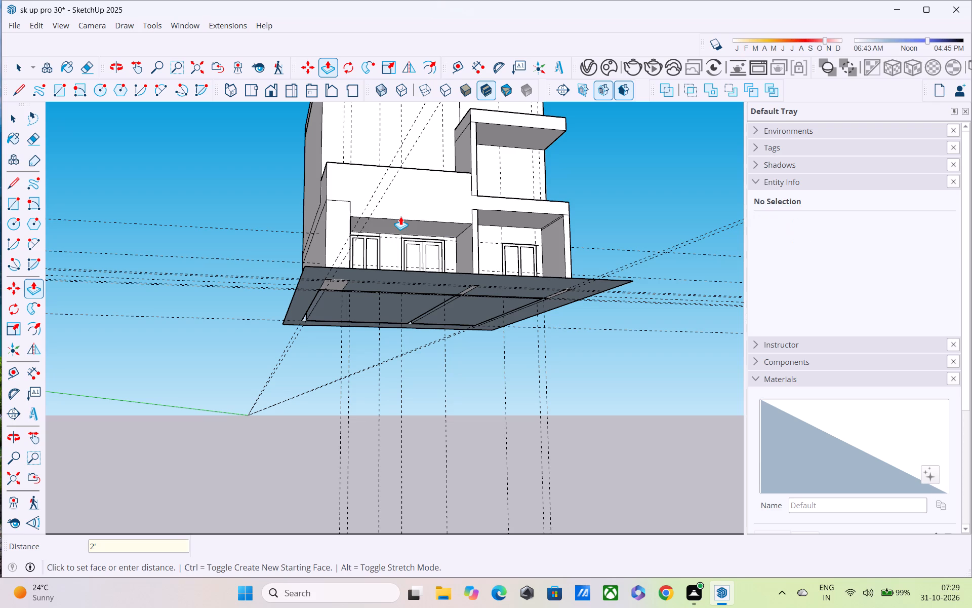
type("1.5'")
key("Return")
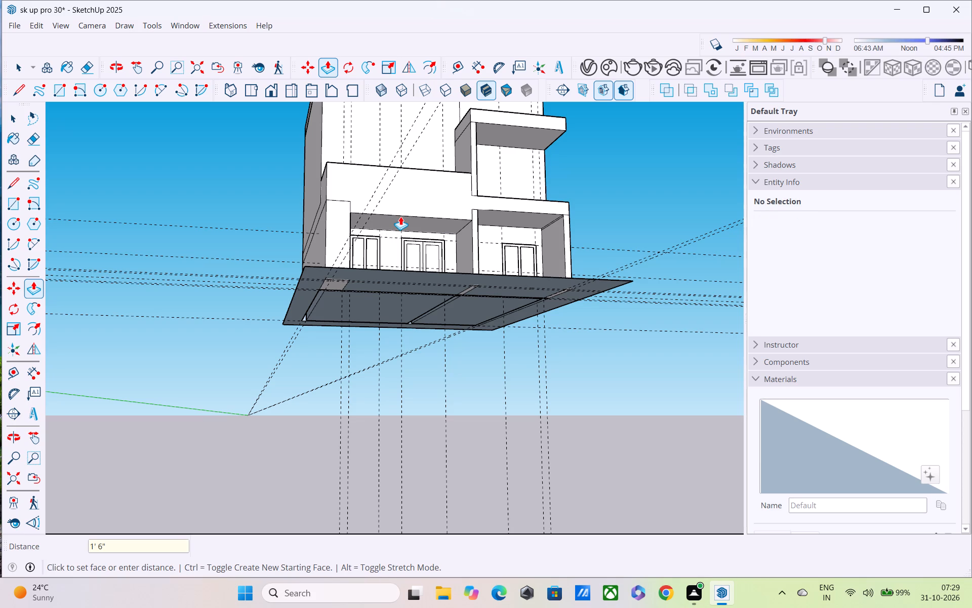
Push/Pull the slab underside over the adjoining single-window bay 1.5' downward.
scroll(401, 217, "down", 1)
middle_click_drag(401, 217, 278, 245)
scroll(457, 231, "up", 2)
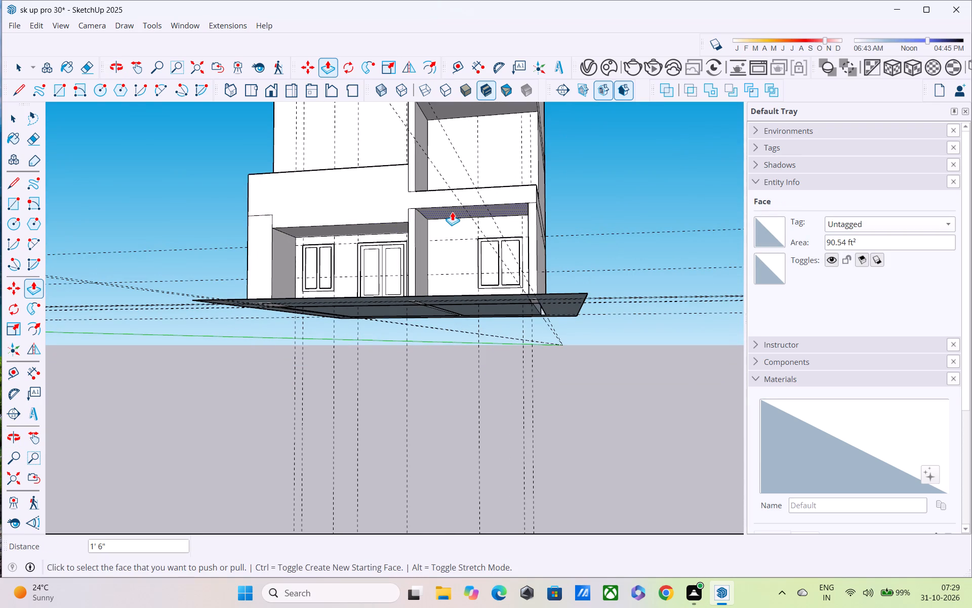
middle_click_drag(436, 229, 353, 329)
scroll(383, 263, "up", 4)
middle_click_drag(385, 271, 423, 186)
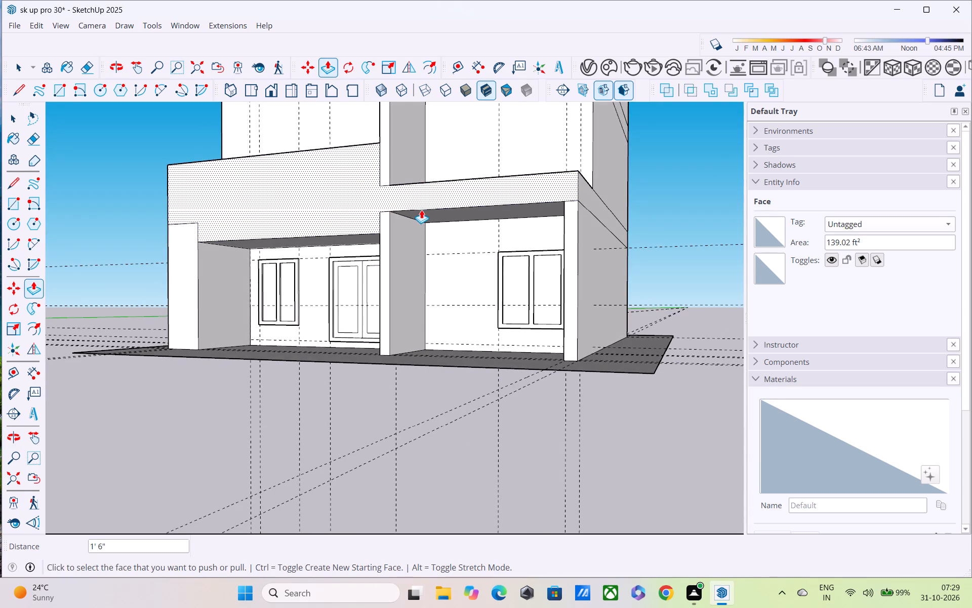
left_click(421, 210)
key("Escape")
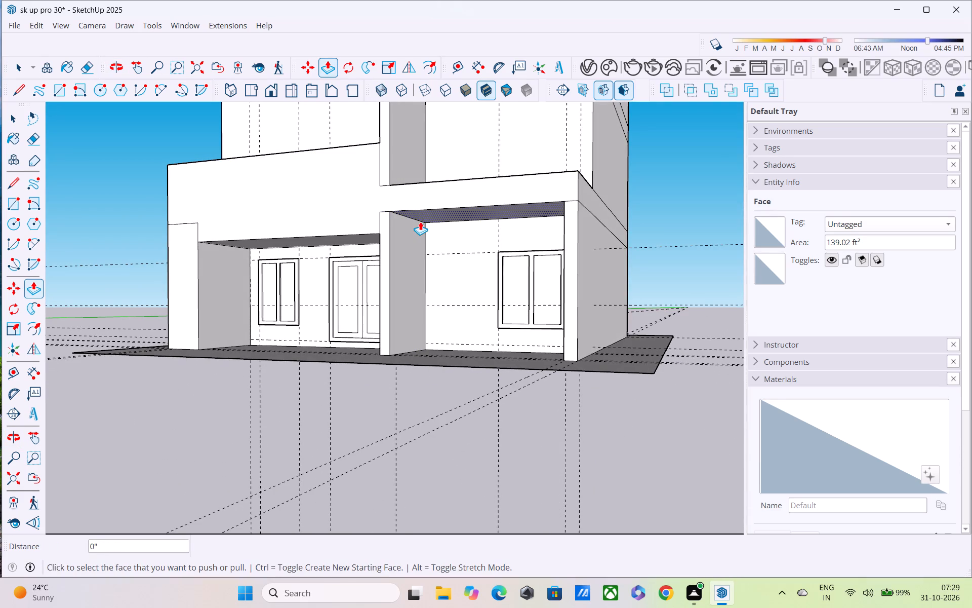
left_click(421, 222)
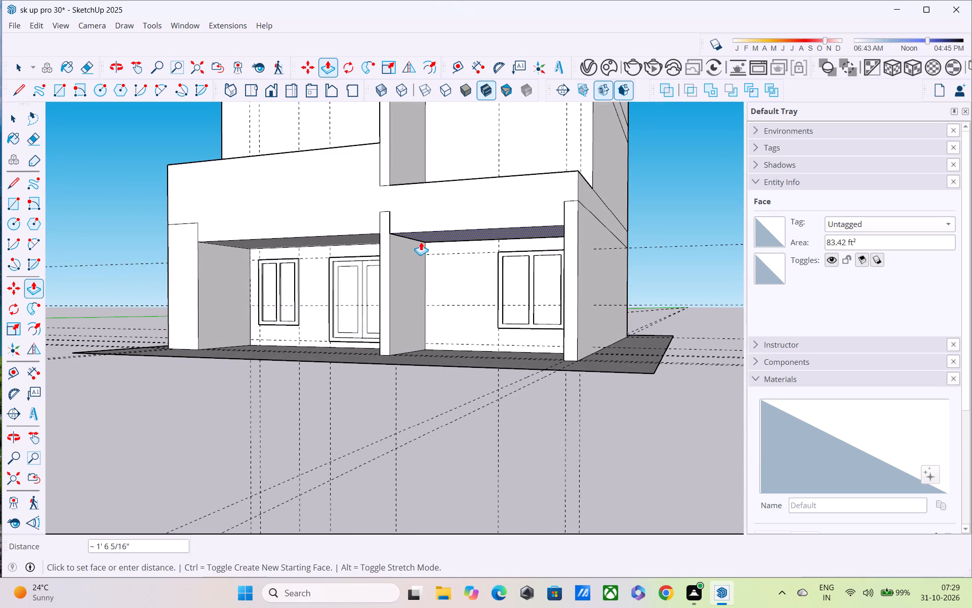
type("1.5'")
key("Return")
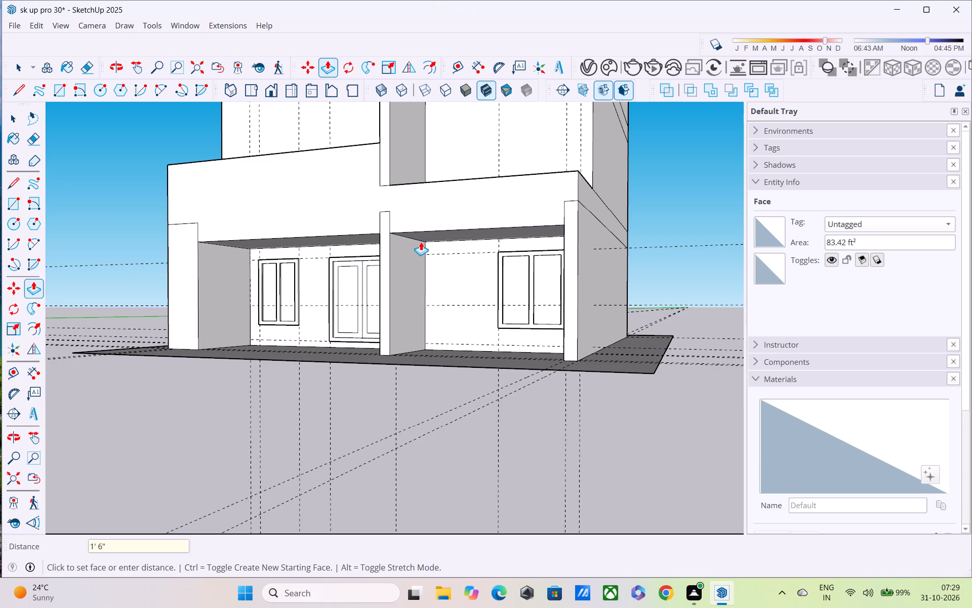
Push/Pull the narrow front face of the ground-floor end wall beside the single-window bay 1' forward.
scroll(437, 176, "down", 4)
middle_click_drag(438, 176, 484, 244)
scroll(484, 244, "up", 5)
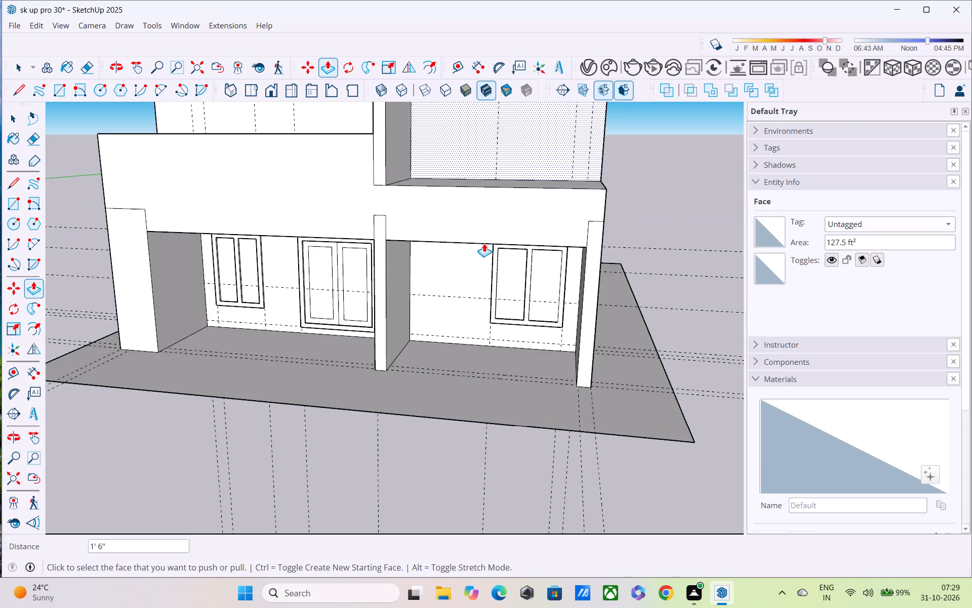
middle_click_drag(484, 239, 482, 301)
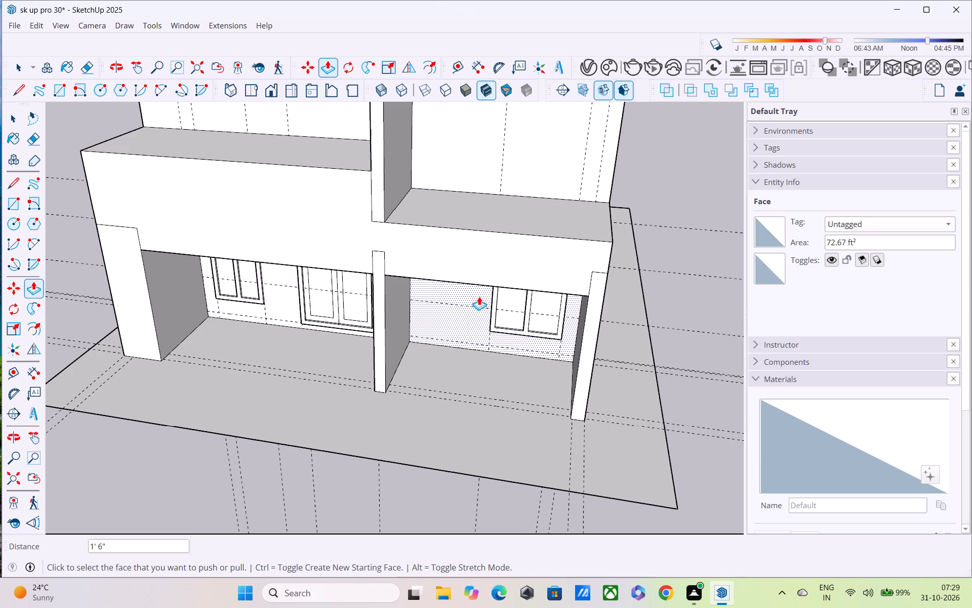
middle_click_drag(490, 281, 550, 146)
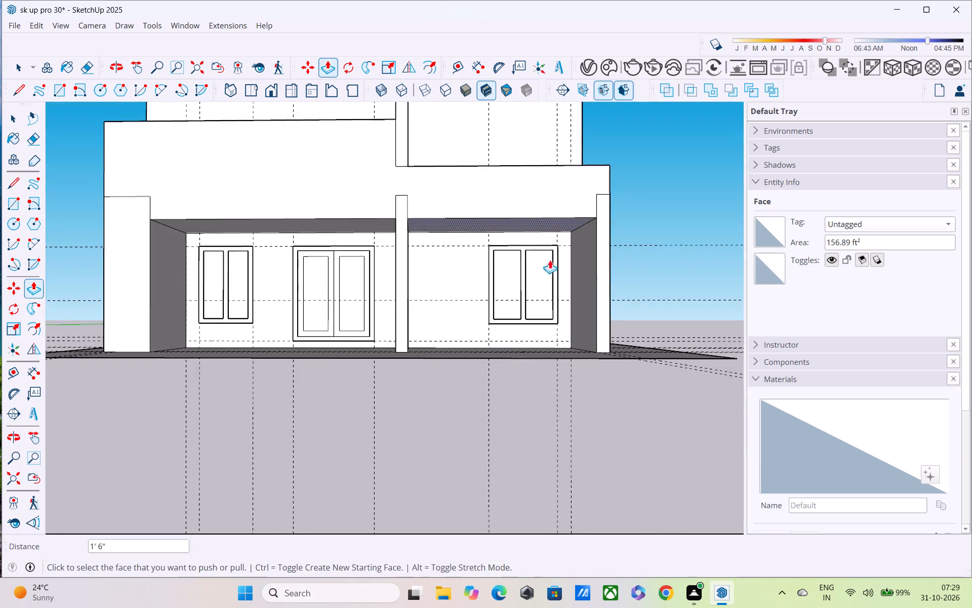
scroll(553, 337, "up", 4)
middle_click_drag(547, 344, 346, 411)
scroll(339, 391, "down", 6)
middle_click_drag(312, 303, 532, 275)
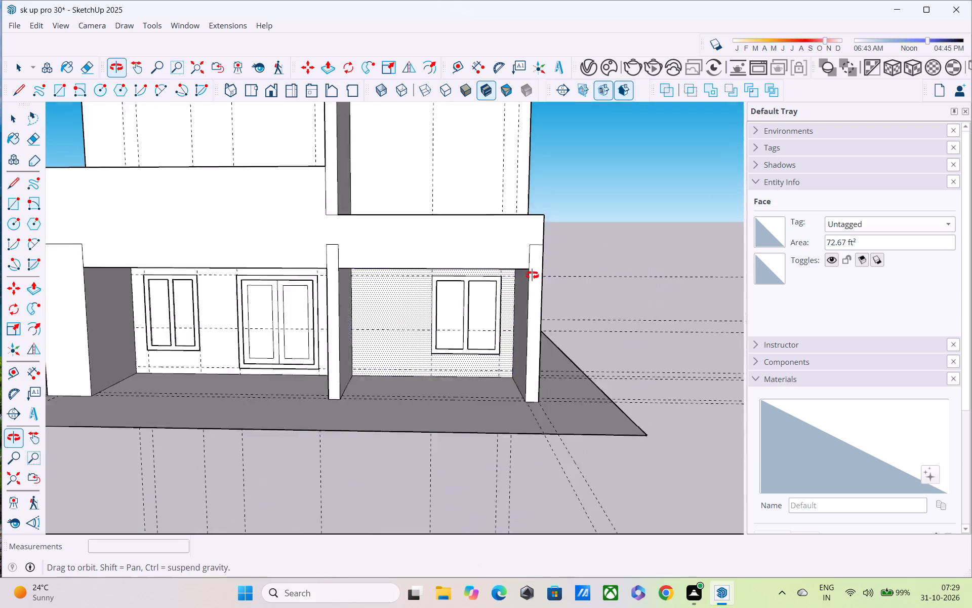
middle_click_drag(532, 275, 533, 275)
scroll(539, 275, "up", 4)
scroll(541, 276, "down", 3)
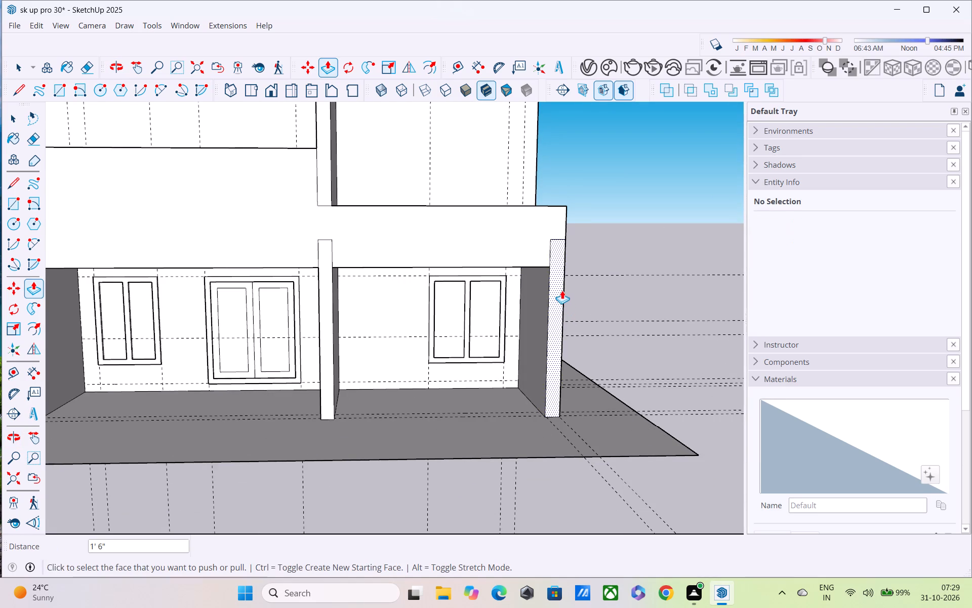
key("space")
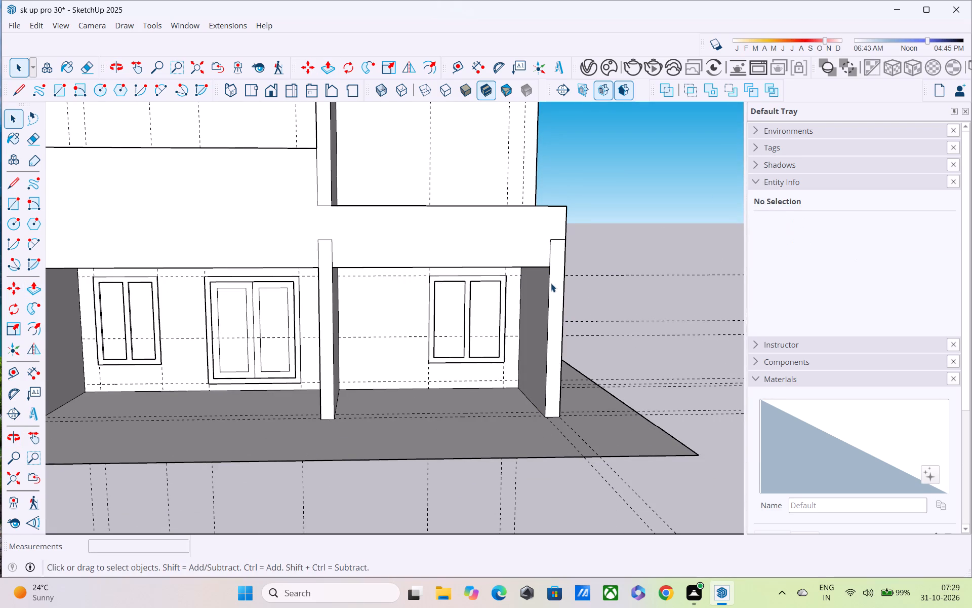
key("p")
left_click(557, 294)
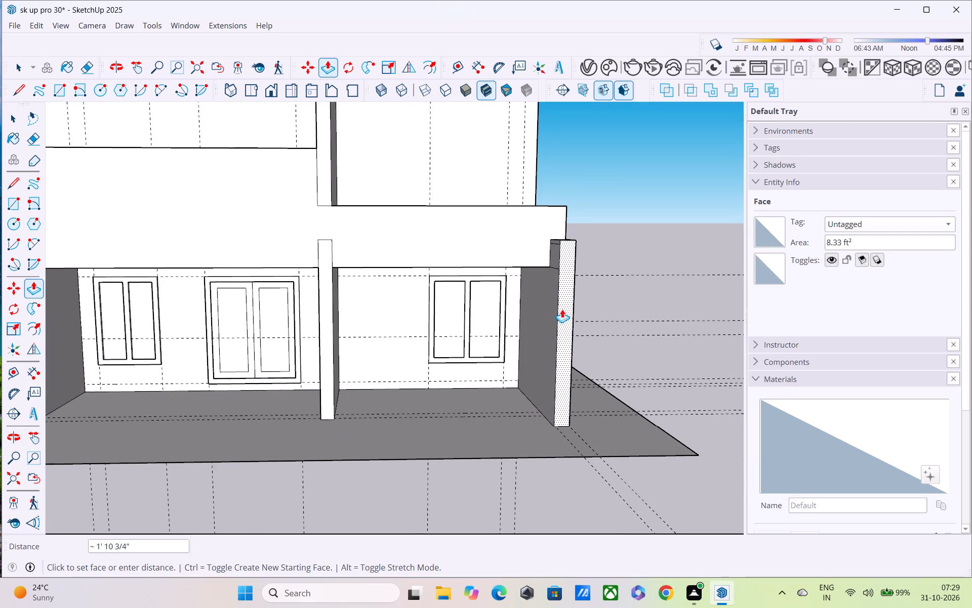
type("1'")
key("Return")
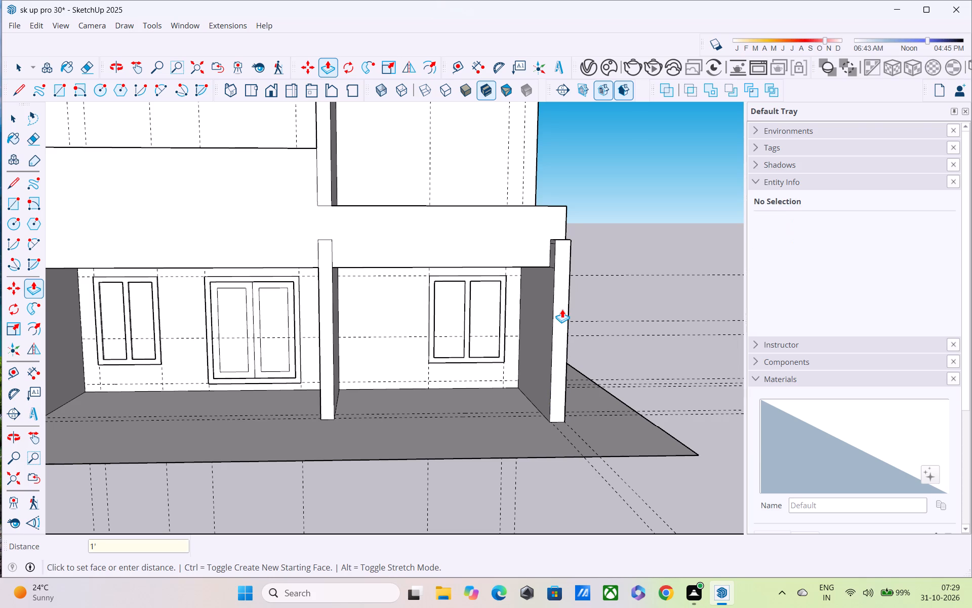
Extend the front faces of the ground-floor and first-floor dividing walls by the same 1'.
double_click(327, 305)
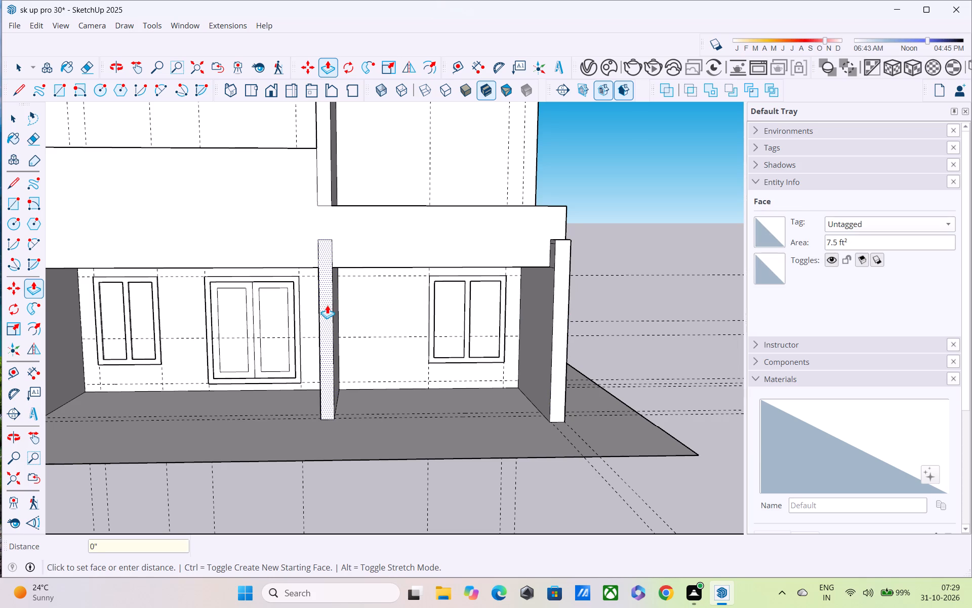
double_click(319, 159)
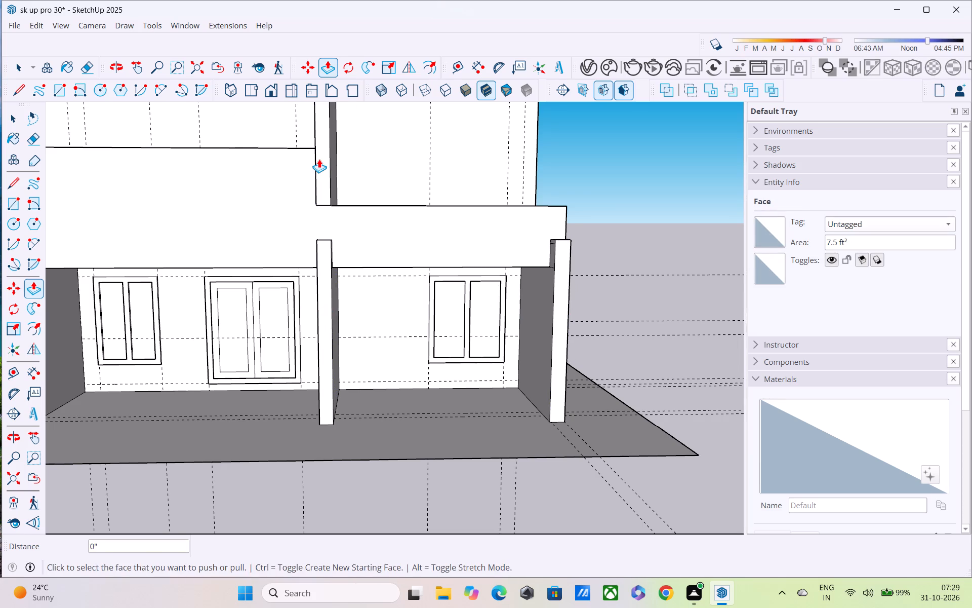
Examine the extended walls, the balcony block and the slabs from several angles.
middle_click_drag(317, 161, 536, 256)
scroll(537, 253, "up", 1)
scroll(538, 241, "down", 4)
middle_click_drag(515, 257, 500, 254)
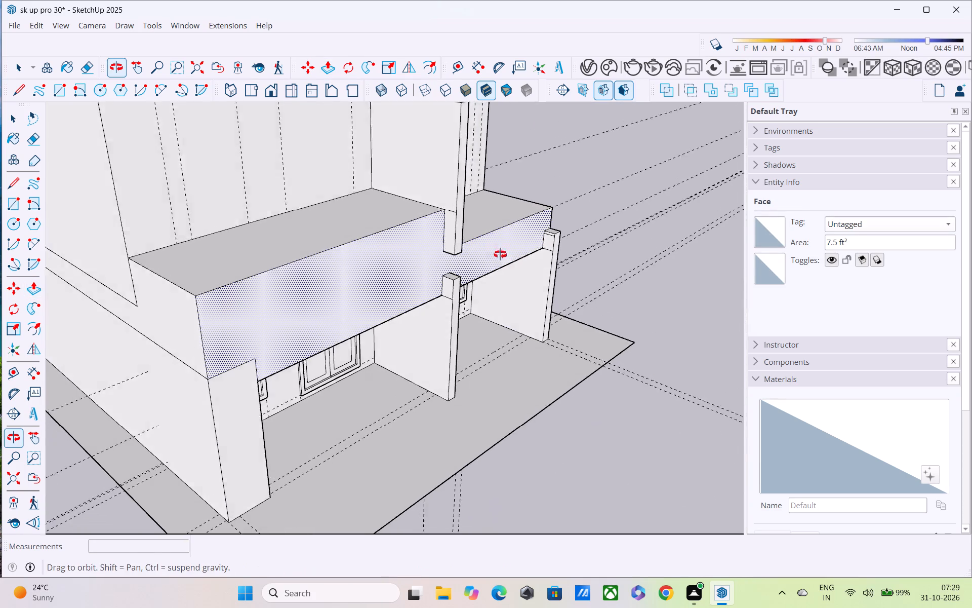
middle_click_drag(500, 254, 482, 248)
scroll(468, 231, "down", 8)
middle_click_drag(467, 226, 410, 277)
scroll(420, 223, "down", 4)
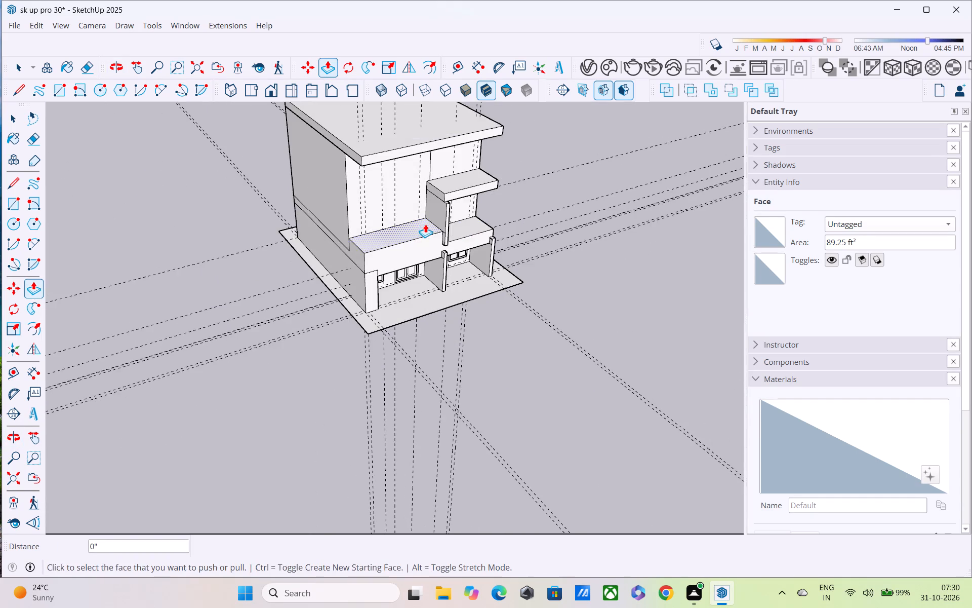
middle_click_drag(425, 224, 382, 138)
scroll(443, 179, "up", 3)
middle_click_drag(444, 197, 263, 212)
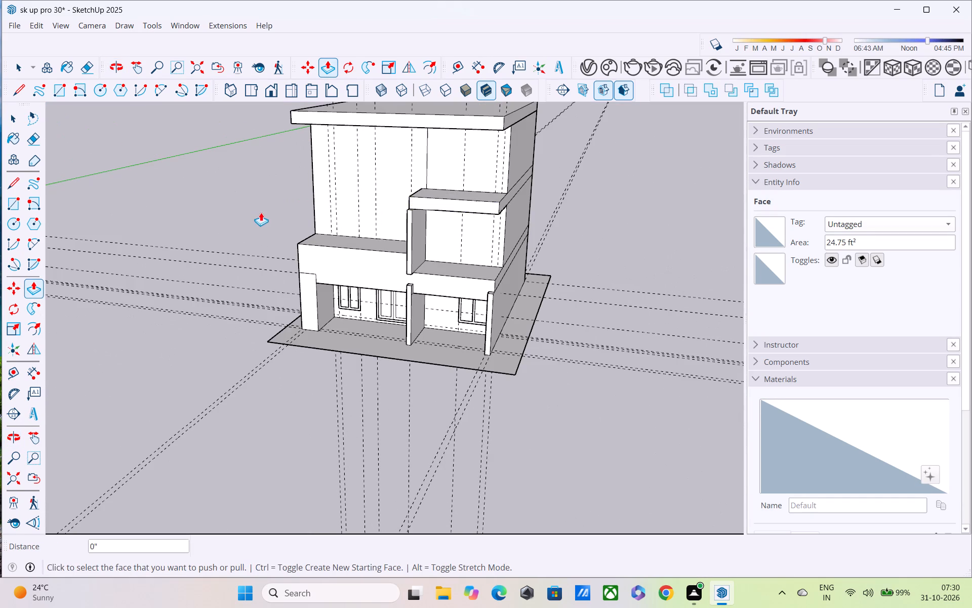
scroll(251, 226, "down", 2)
scroll(335, 186, "up", 6)
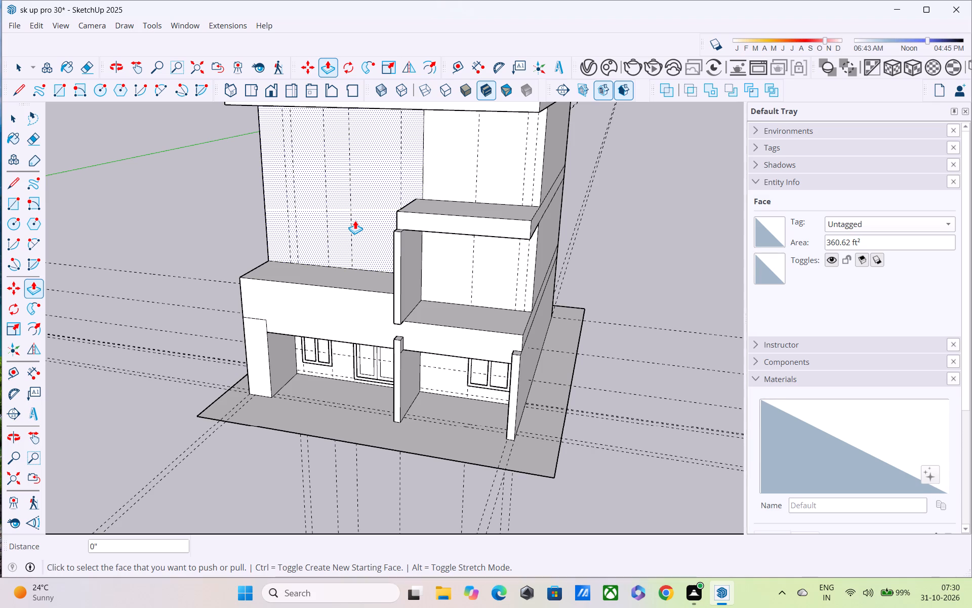
scroll(355, 220, "down", 4)
middle_click_drag(368, 225, 522, 113)
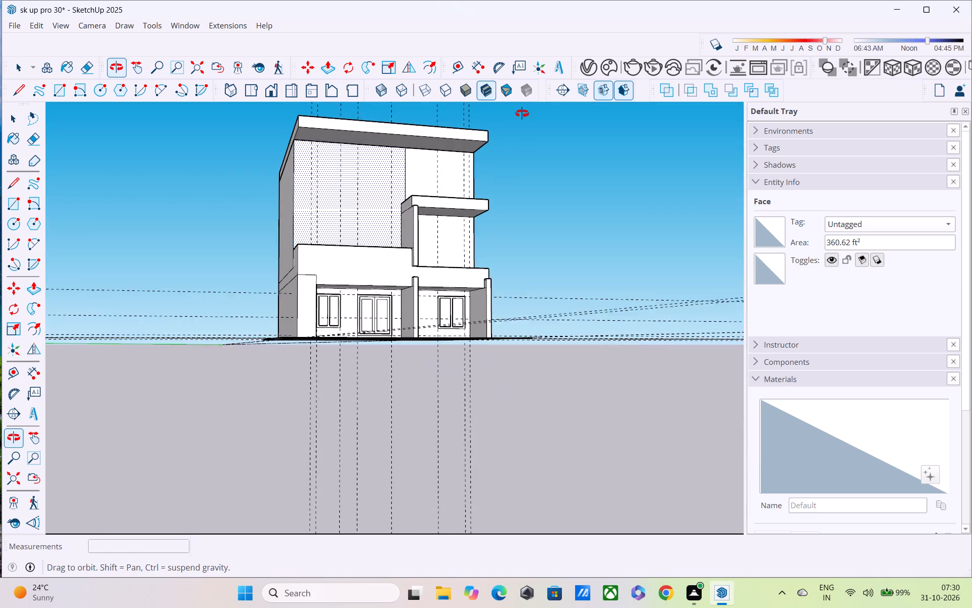
middle_click_drag(522, 113, 522, 114)
scroll(489, 198, "up", 3)
middle_click_drag(477, 199, 377, 337)
middle_click_drag(356, 415, 378, 300)
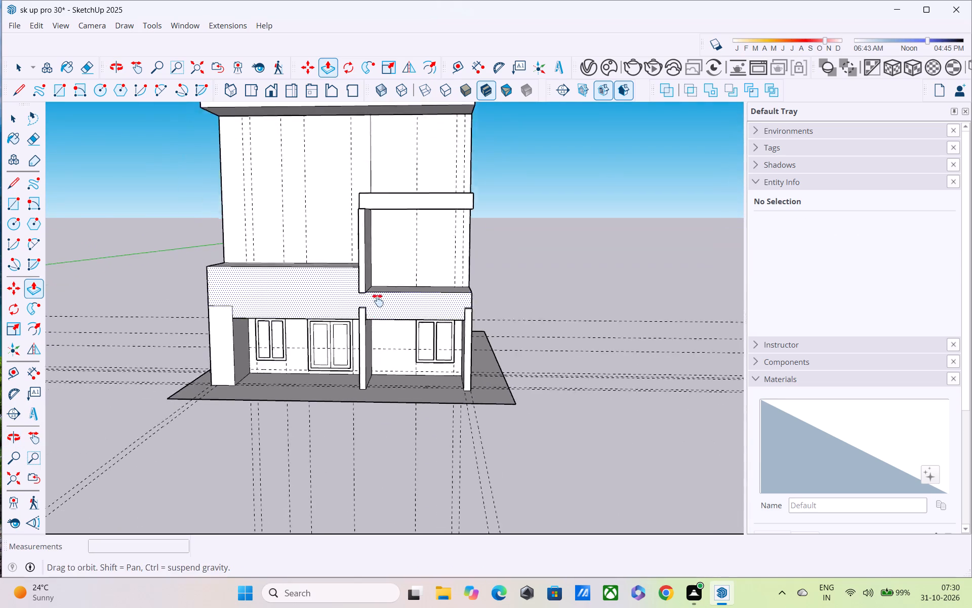
middle_click_drag(378, 300, 383, 283)
middle_click_drag(383, 282, 506, 274)
scroll(547, 273, "up", 4)
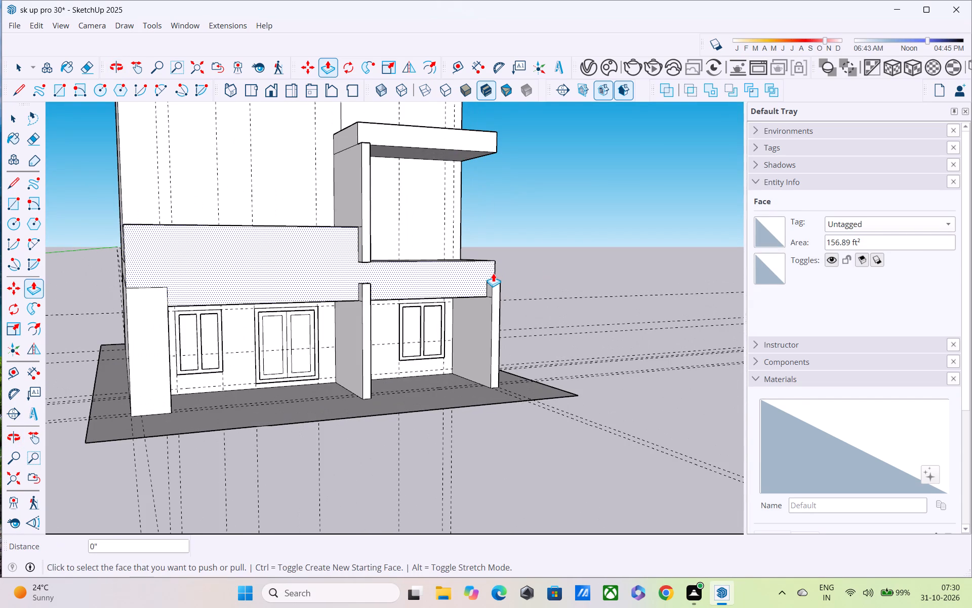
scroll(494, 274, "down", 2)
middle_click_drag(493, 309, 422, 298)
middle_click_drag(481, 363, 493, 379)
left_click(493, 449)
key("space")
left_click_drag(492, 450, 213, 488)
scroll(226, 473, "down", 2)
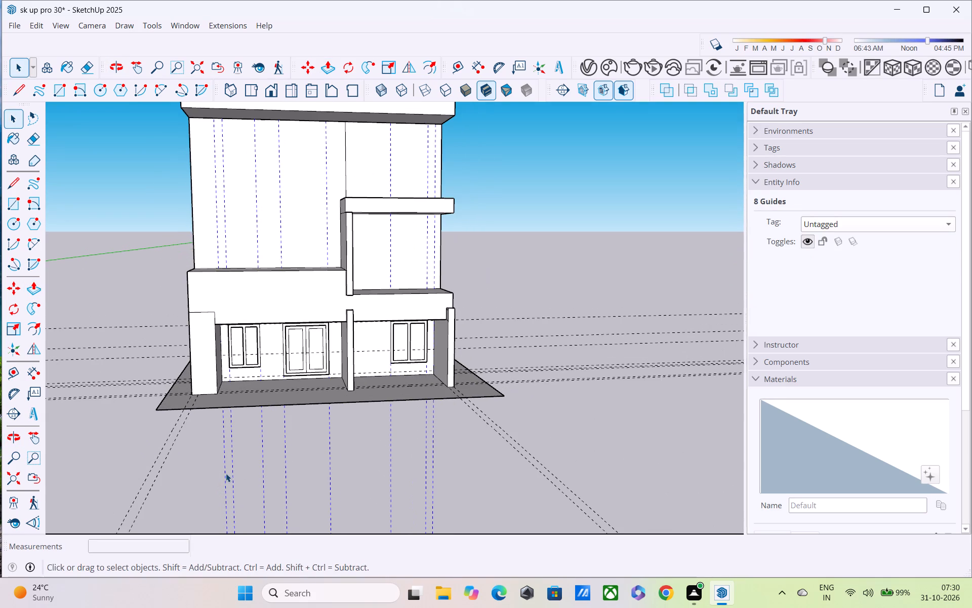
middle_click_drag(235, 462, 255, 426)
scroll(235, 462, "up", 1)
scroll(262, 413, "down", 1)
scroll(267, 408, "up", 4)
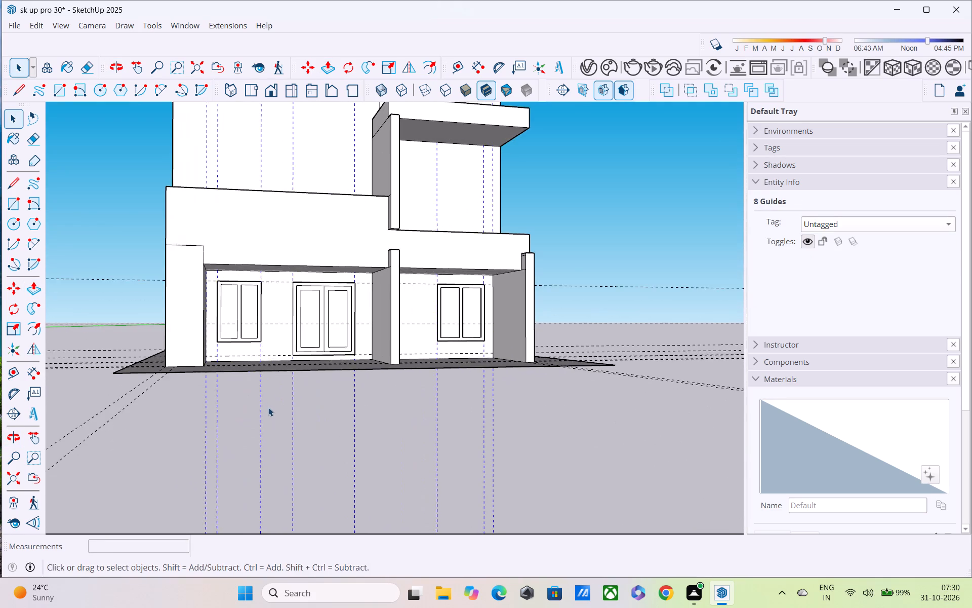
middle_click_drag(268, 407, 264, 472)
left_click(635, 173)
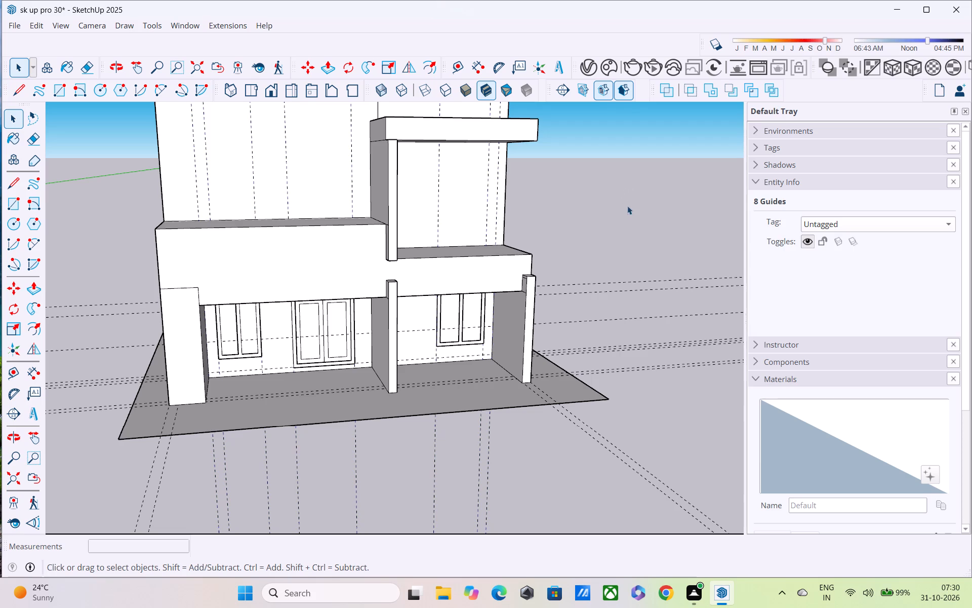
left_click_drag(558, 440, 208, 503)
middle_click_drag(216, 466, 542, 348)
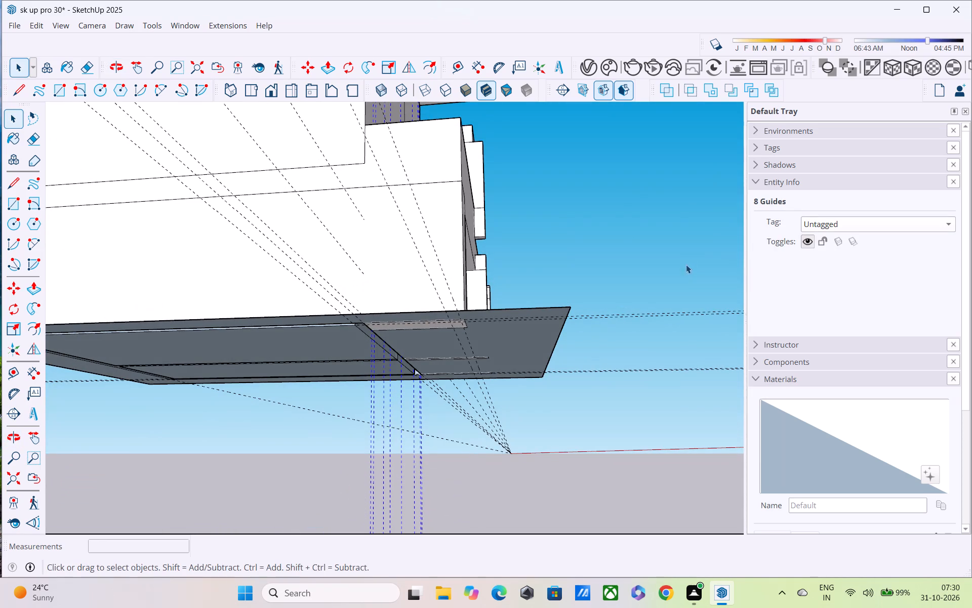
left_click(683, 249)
Delete the leftover vertical guides extending below the building's base.
middle_click_drag(419, 437, 296, 428)
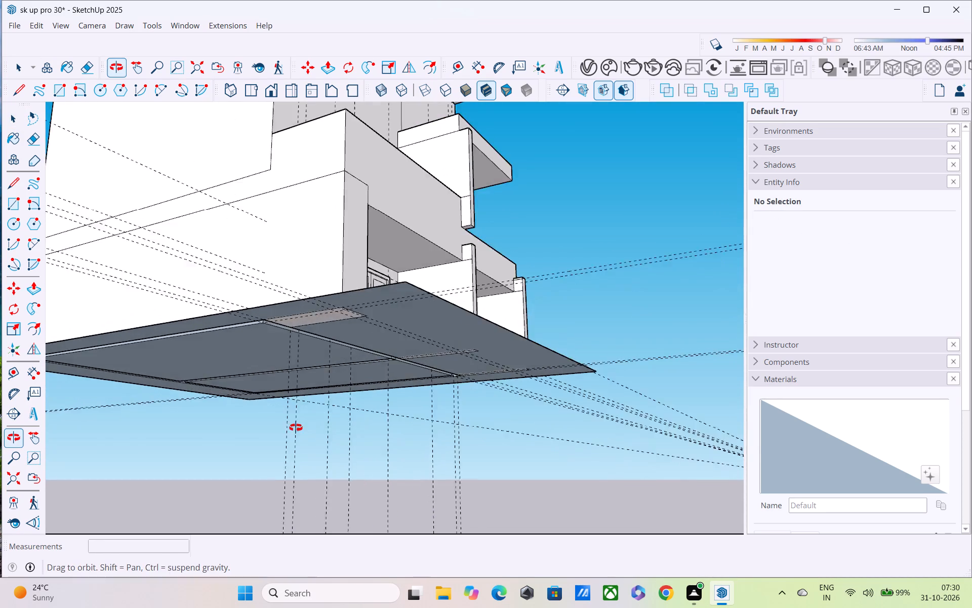
middle_click_drag(296, 428, 280, 429)
scroll(280, 429, "down", 5)
middle_click_drag(287, 428, 300, 245, "shift")
left_click_drag(478, 363, 374, 391)
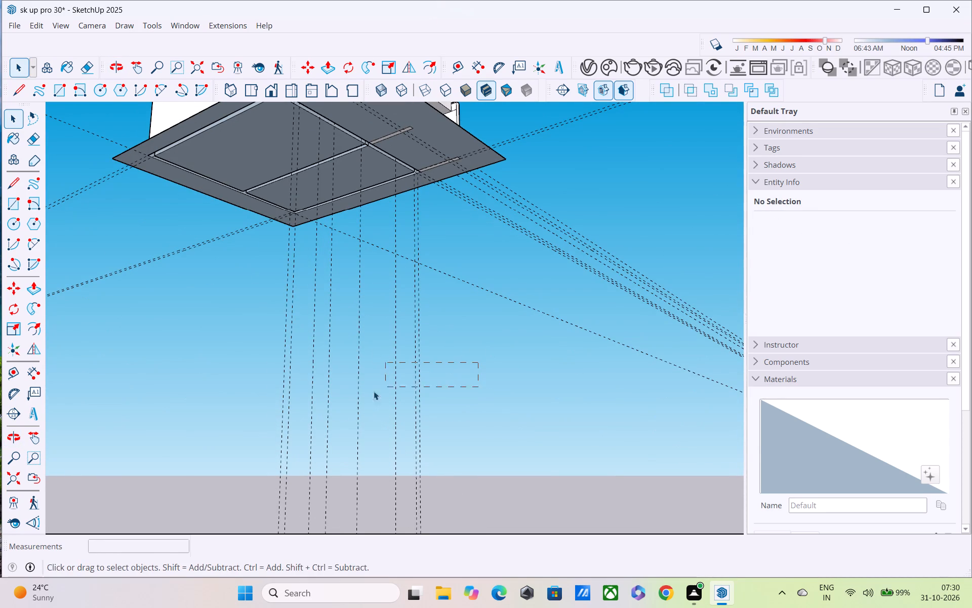
left_click_drag(374, 391, 202, 444)
middle_click_drag(221, 432, 67, 578)
scroll(110, 554, "down", 4)
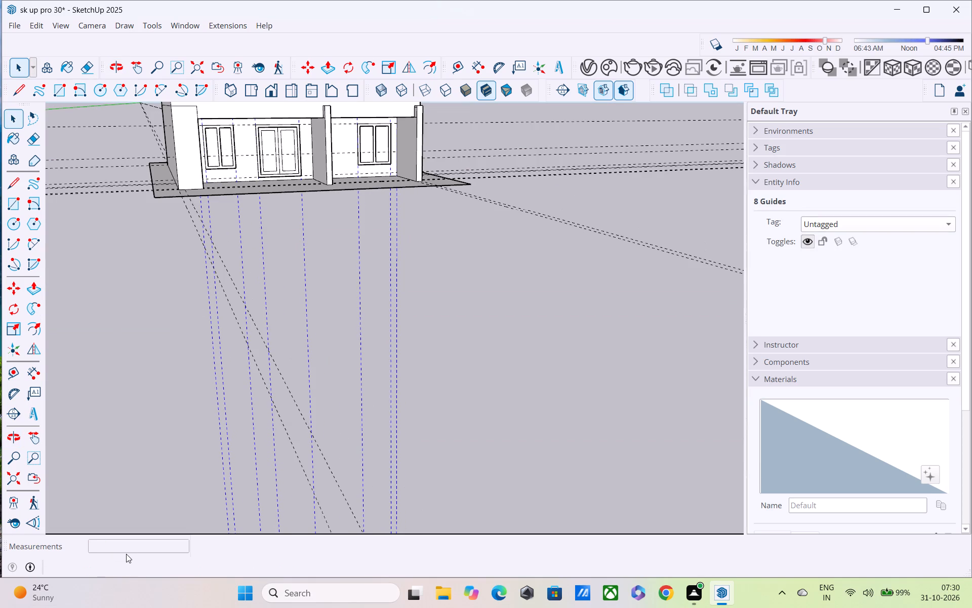
key("Delete")
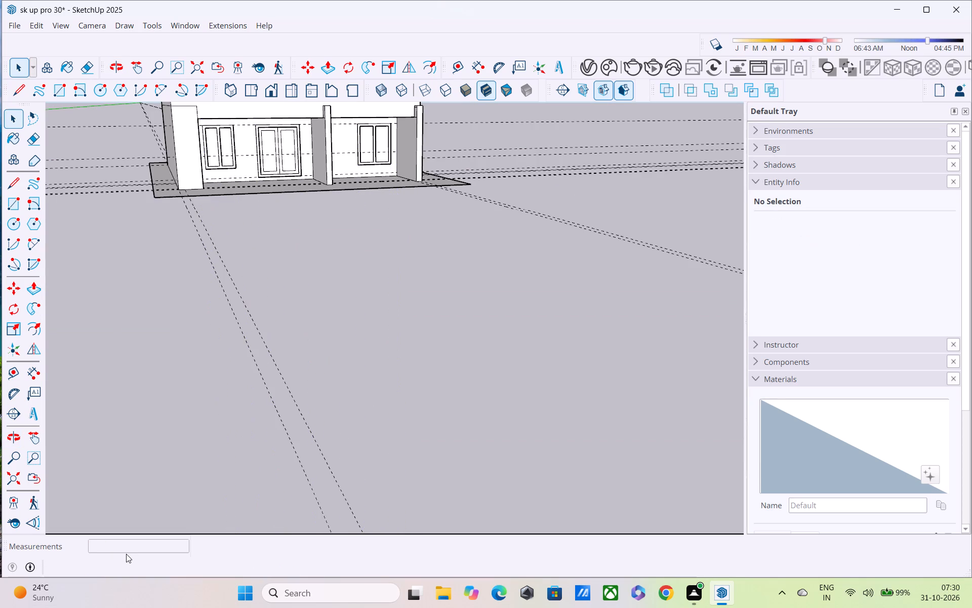
Place a vertical guide on the upper front wall 5' in from its outer edge, on the corner-pier side.
scroll(218, 467, "down", 3)
middle_click_drag(281, 391, 298, 607, "shift")
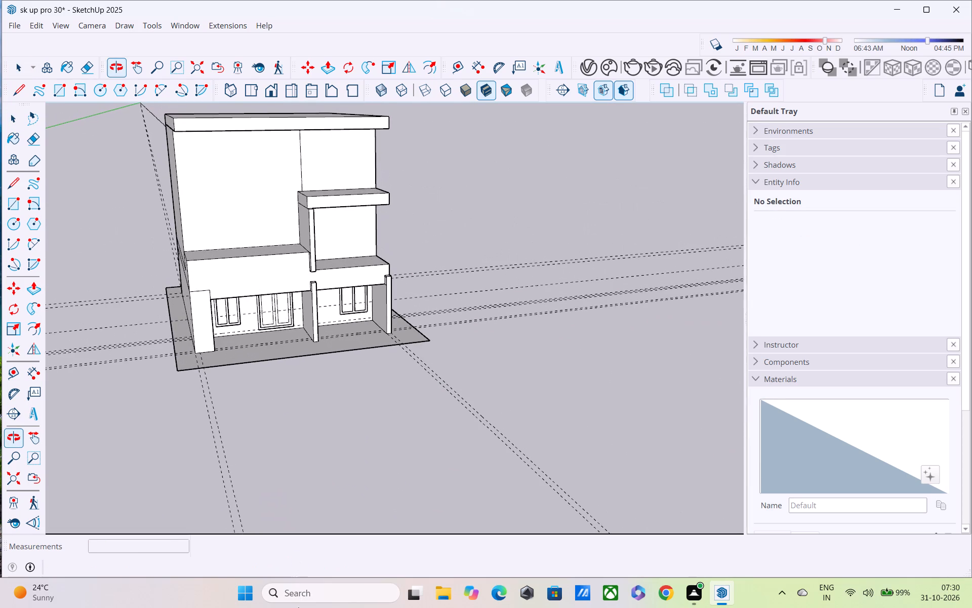
middle_click_drag(303, 536, 312, 604)
key("t")
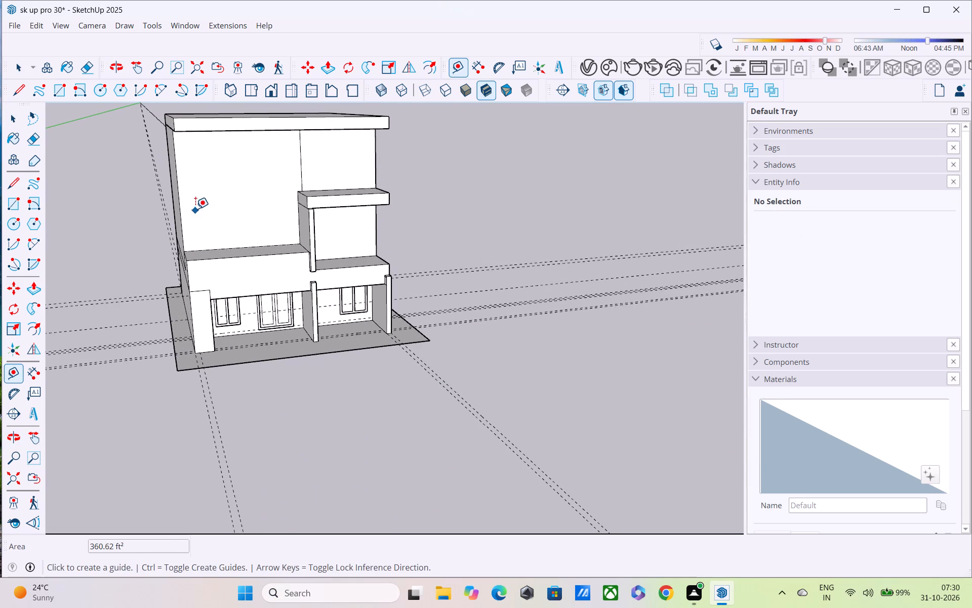
left_click(179, 183)
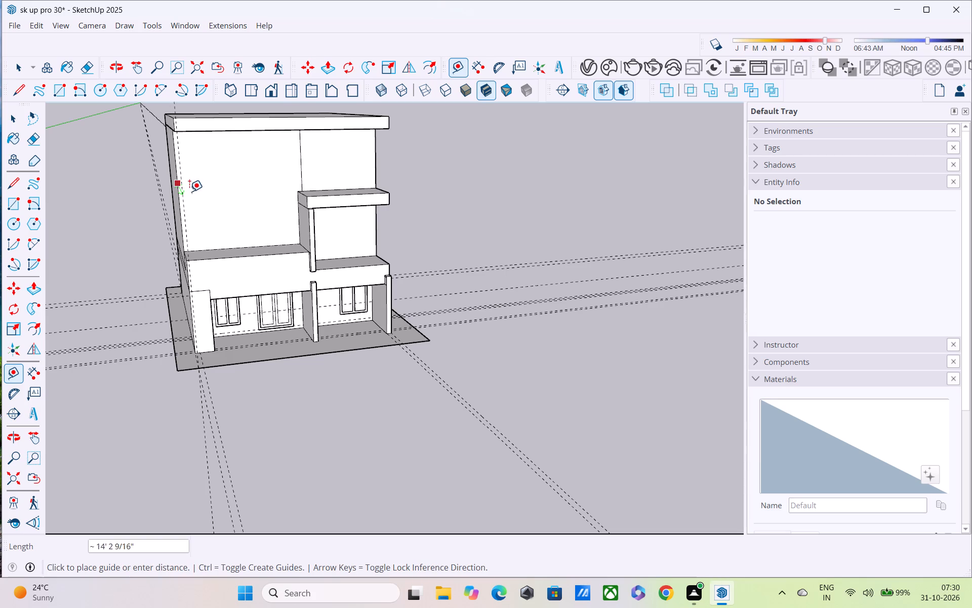
type("5'")
key("Return")
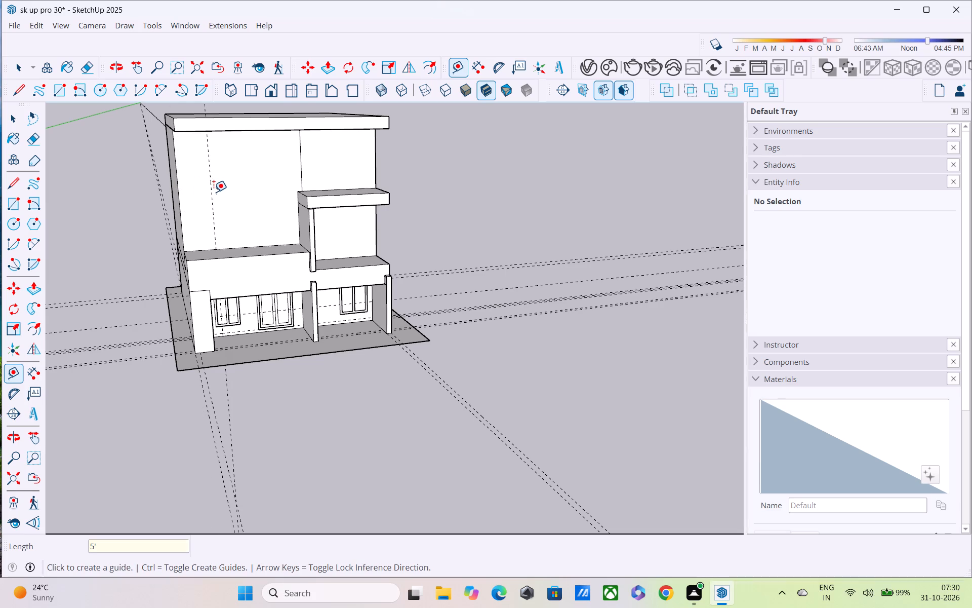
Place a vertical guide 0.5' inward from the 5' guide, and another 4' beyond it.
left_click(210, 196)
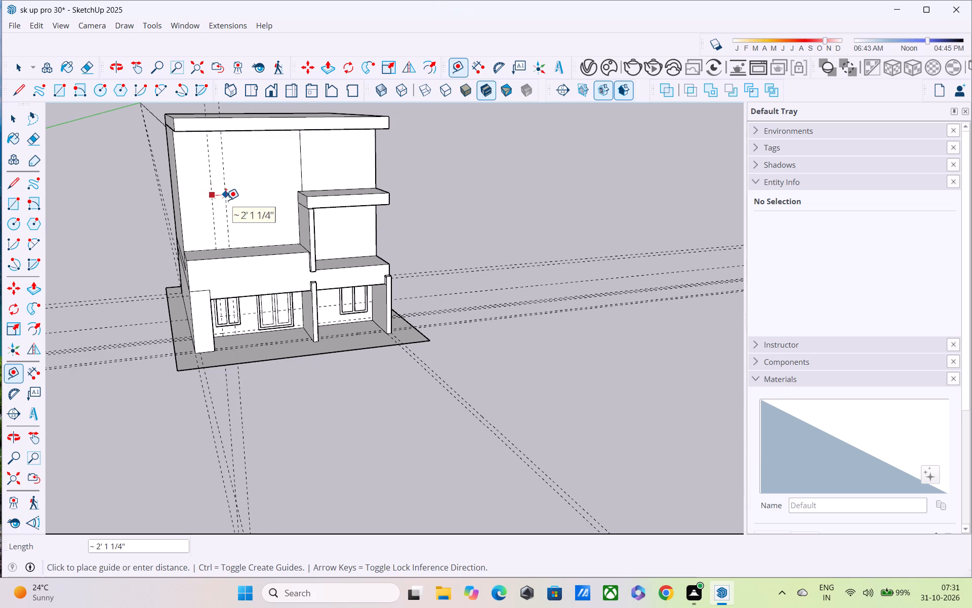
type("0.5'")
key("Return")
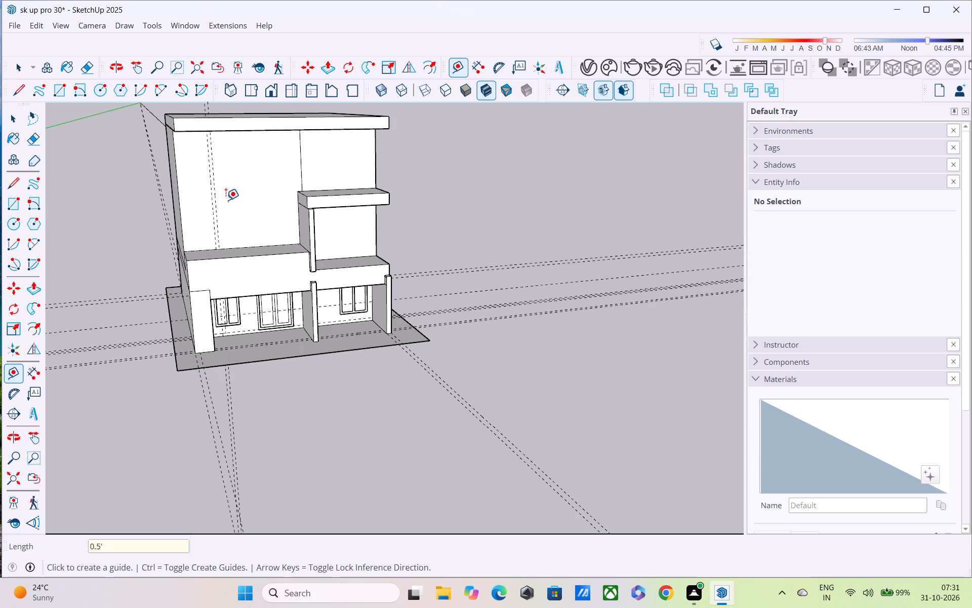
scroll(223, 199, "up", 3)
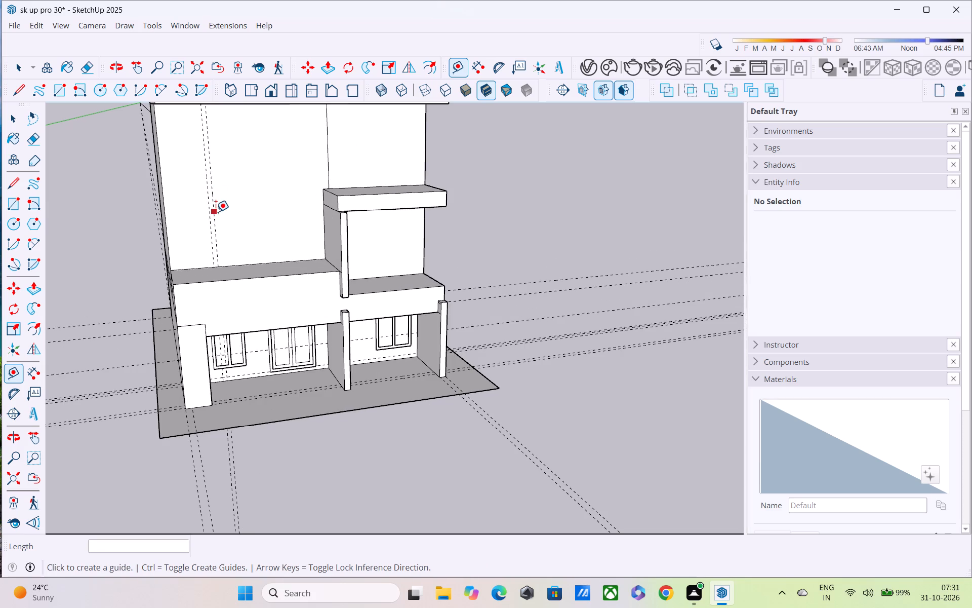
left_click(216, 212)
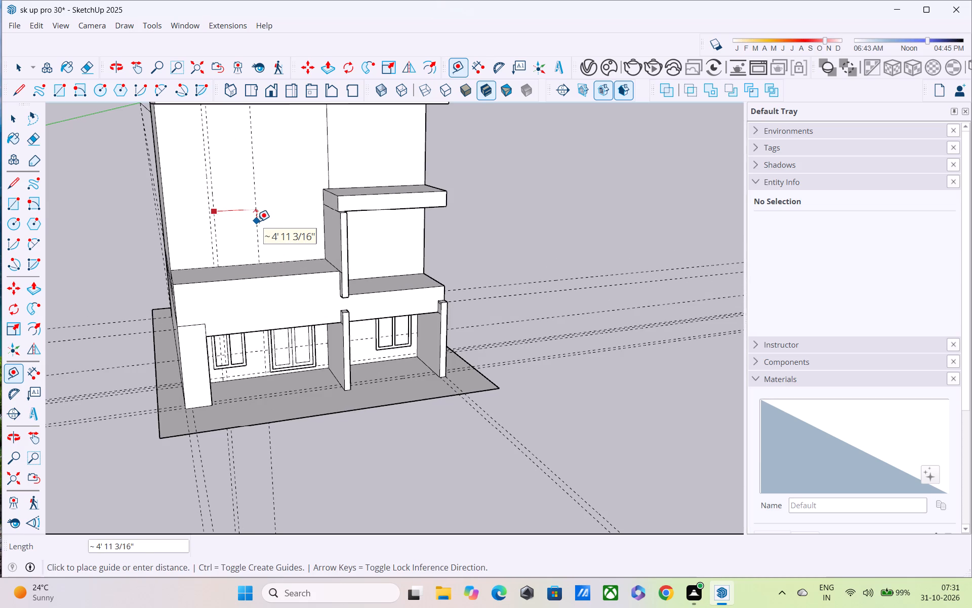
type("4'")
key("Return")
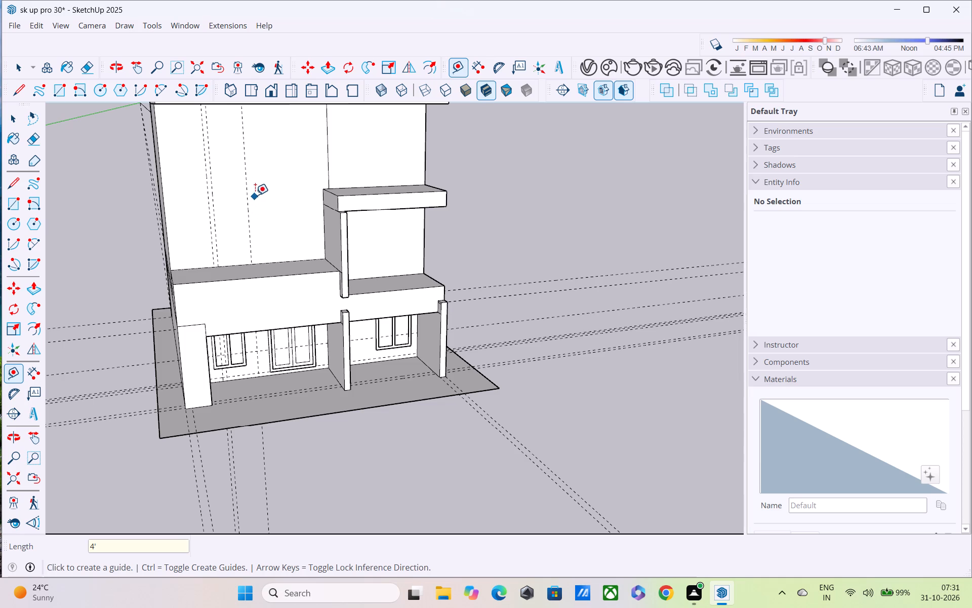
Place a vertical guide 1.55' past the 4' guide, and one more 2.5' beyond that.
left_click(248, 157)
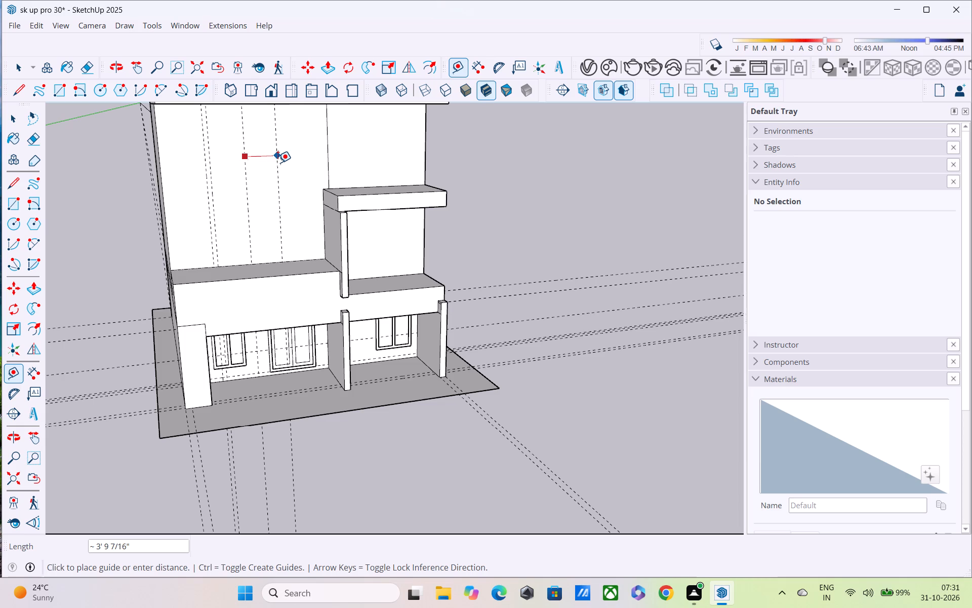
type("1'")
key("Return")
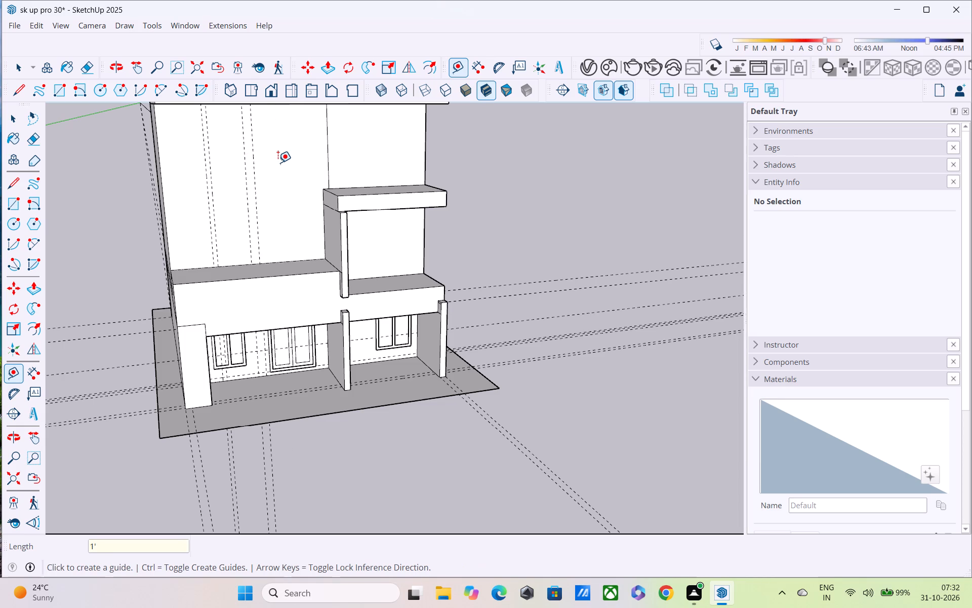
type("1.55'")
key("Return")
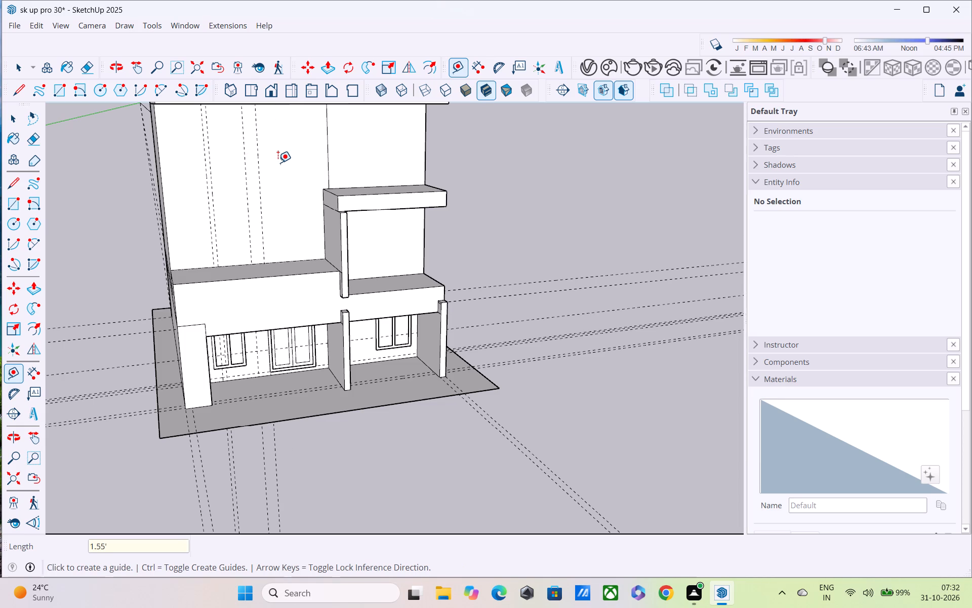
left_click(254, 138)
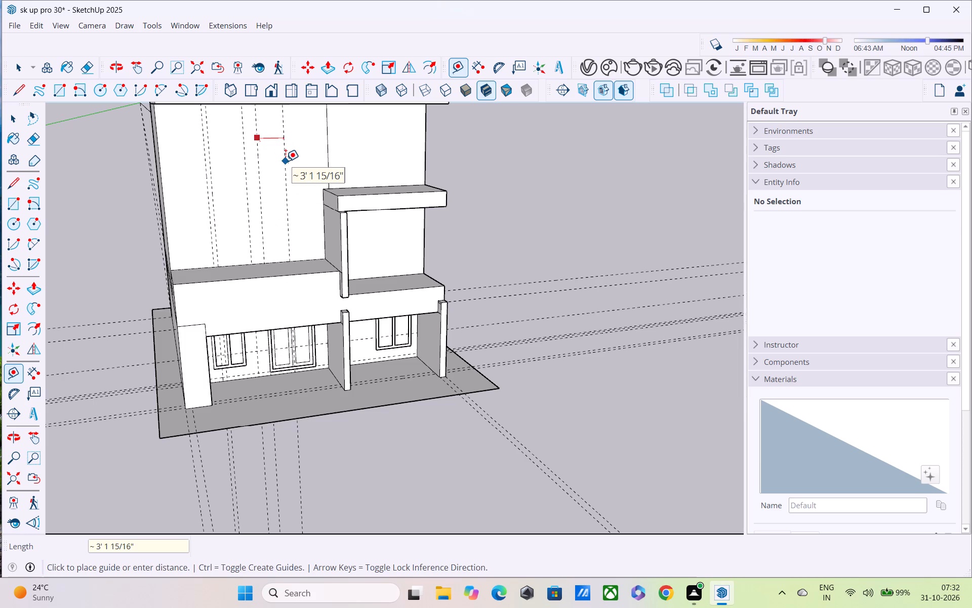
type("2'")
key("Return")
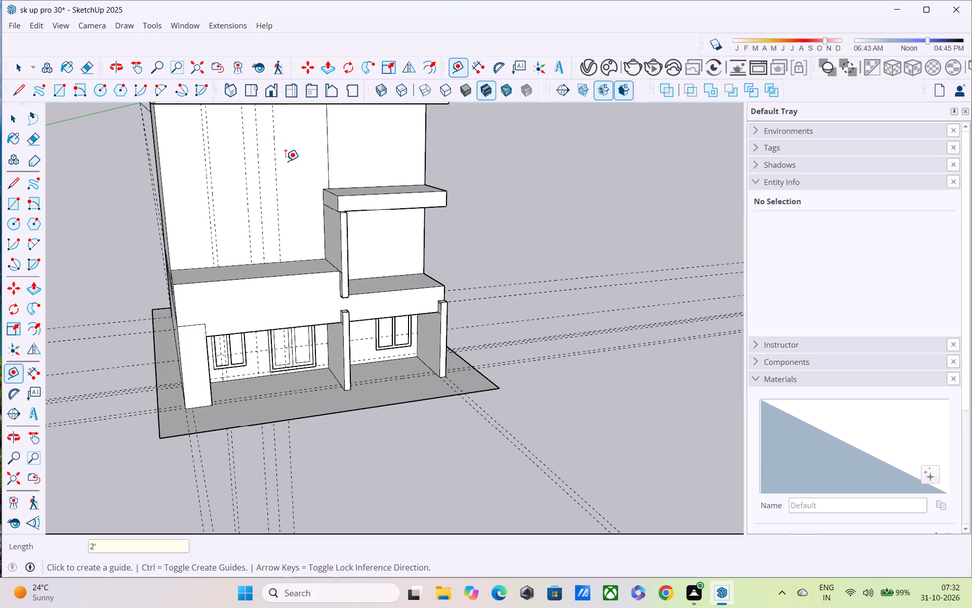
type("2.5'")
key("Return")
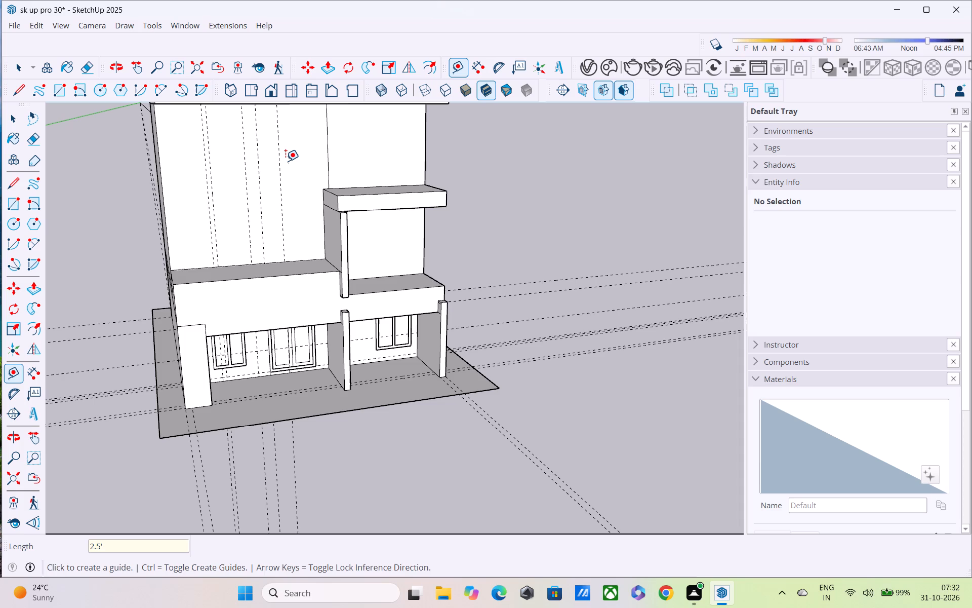
Draw a 5' by 18' 10" rectangle on the upper front wall, from its top outer corner to the 5' guide's base.
middle_click_drag(286, 161, 263, 173)
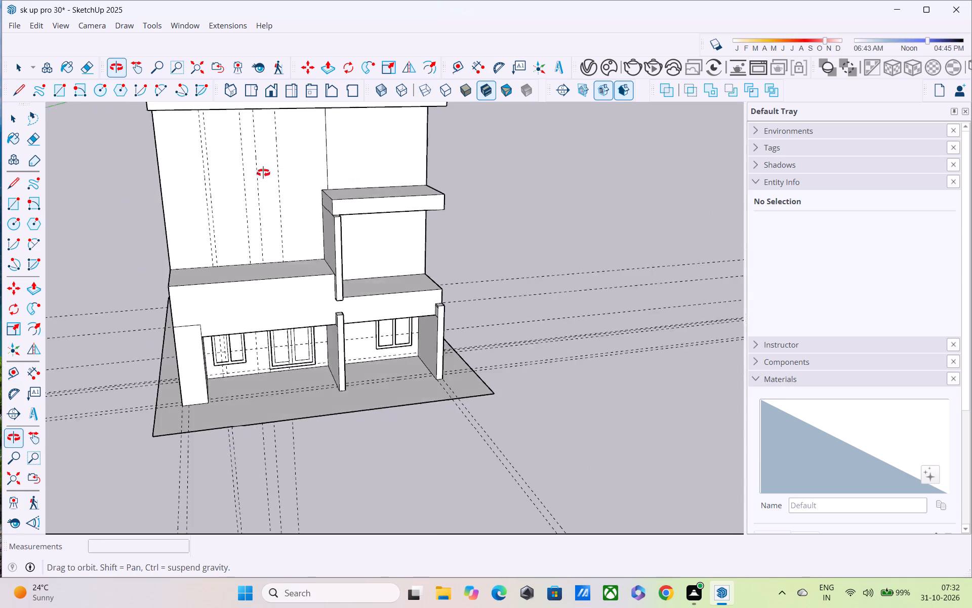
middle_click_drag(263, 173, 244, 138)
scroll(253, 157, "down", 1)
scroll(252, 182, "up", 2)
middle_click_drag(260, 201, 444, 194)
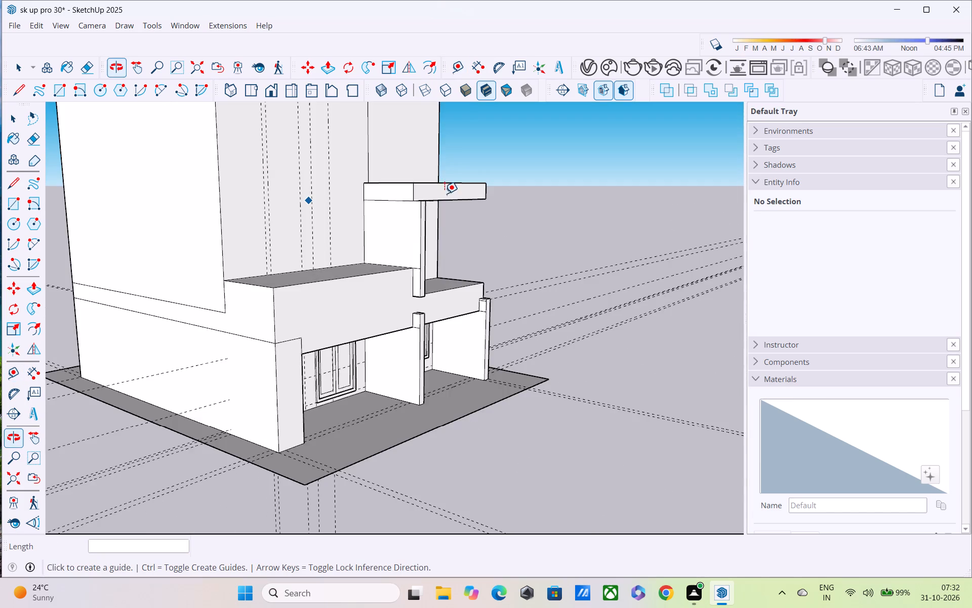
scroll(436, 193, "down", 7)
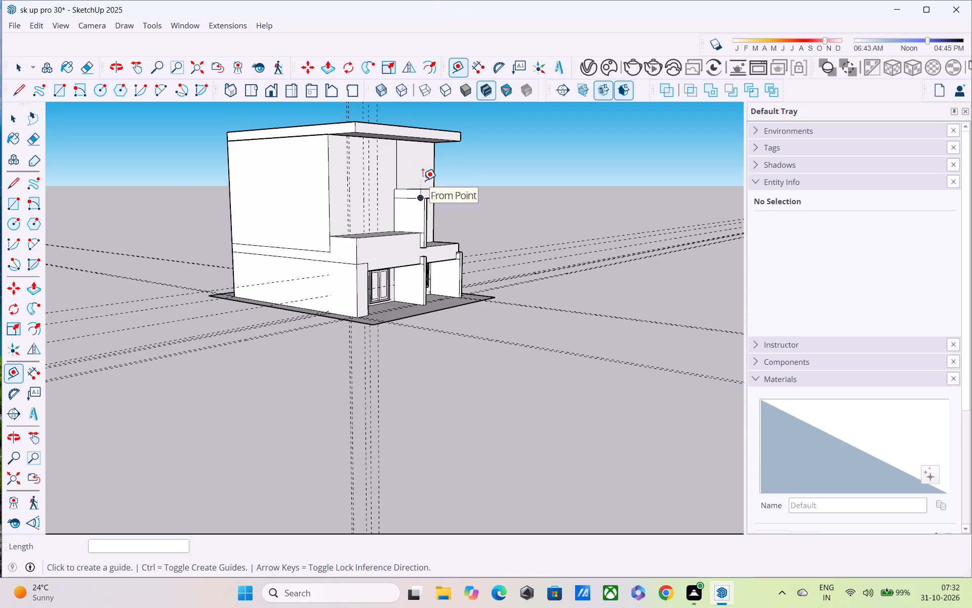
key("r")
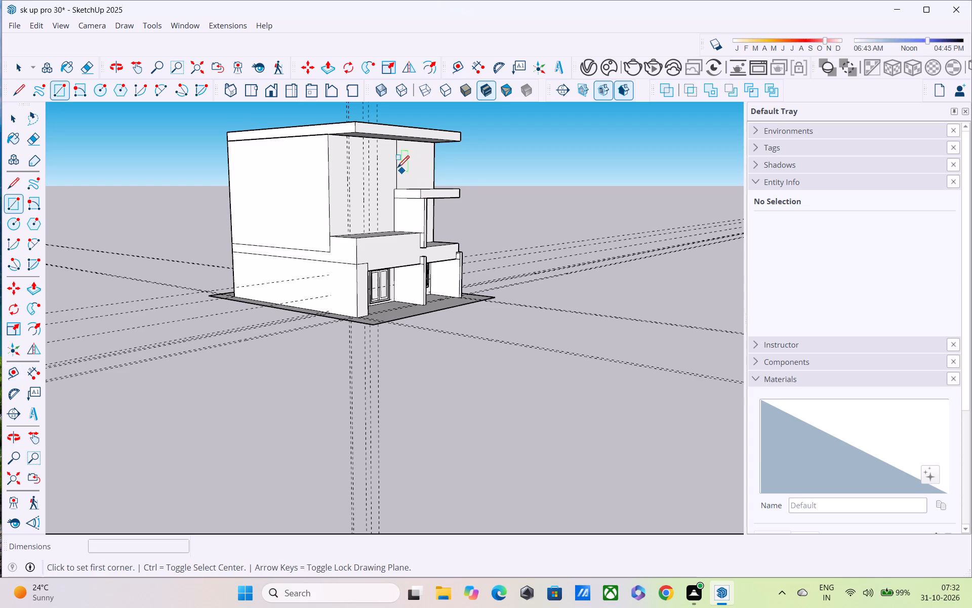
middle_click_drag(387, 166, 236, 138)
scroll(382, 183, "up", 4)
scroll(290, 121, "up", 2)
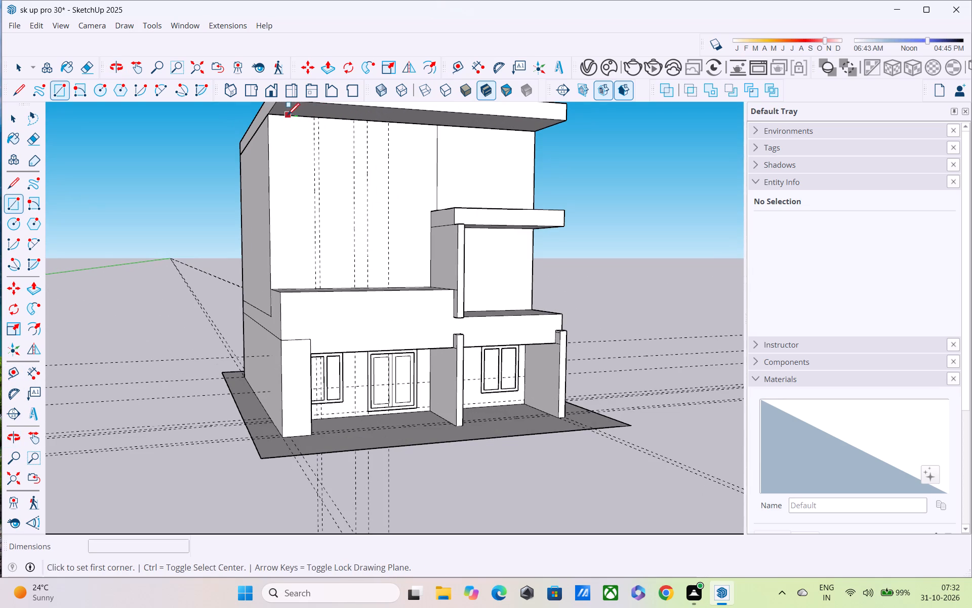
left_click(270, 113)
middle_click_drag(303, 232, 318, 272)
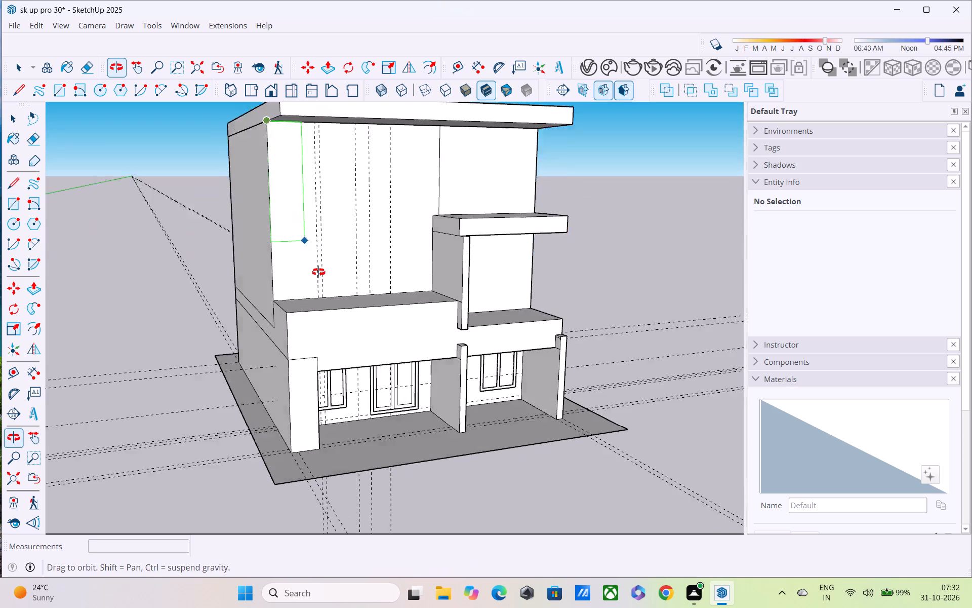
middle_click_drag(318, 272, 333, 307)
scroll(326, 316, "up", 4)
left_click(321, 309)
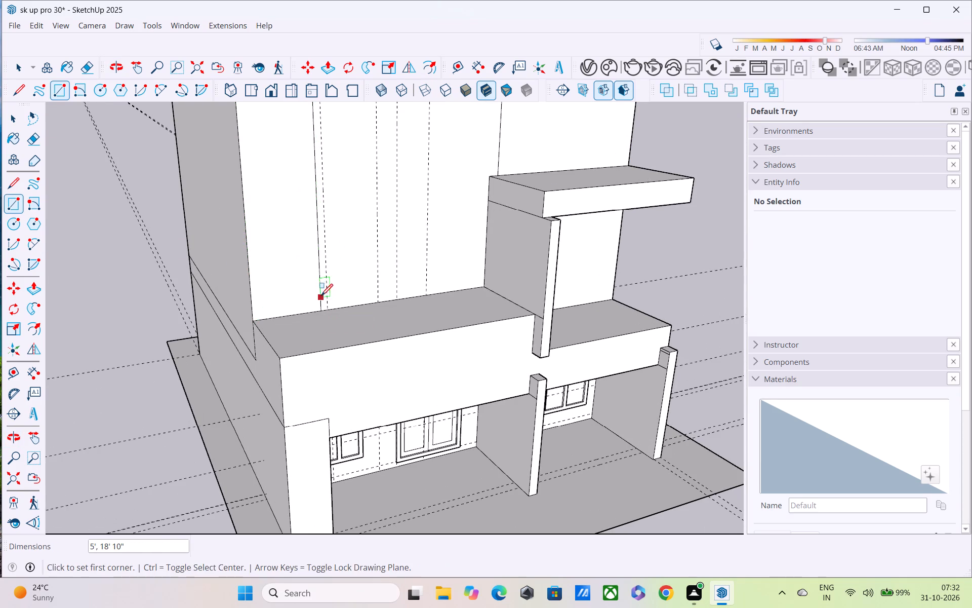
Push/Pull the 5' wide wall strip 7' forward, flush with the front of the balcony block below.
middle_click_drag(320, 297, 258, 289)
key("p")
left_click(248, 224)
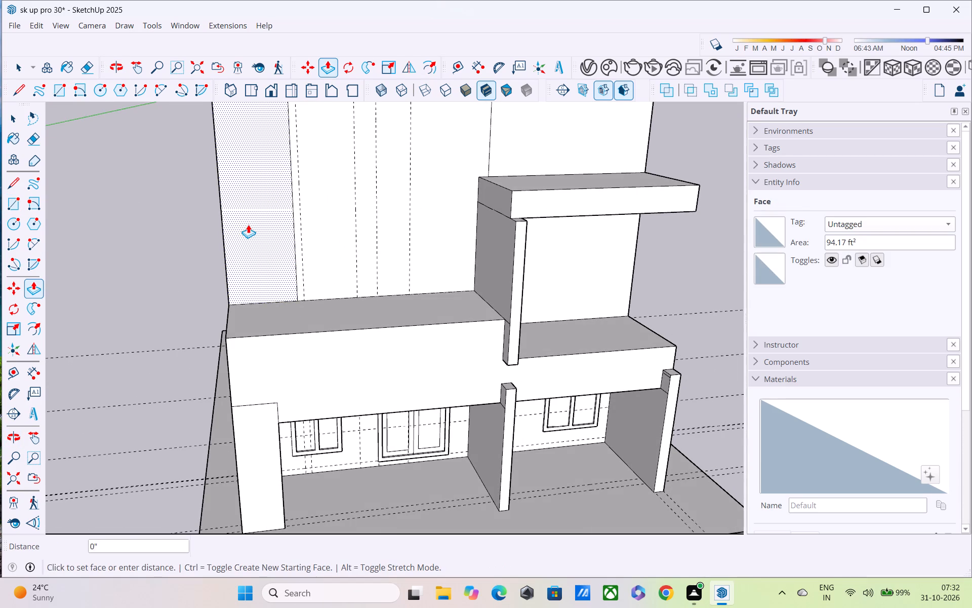
left_click(352, 345)
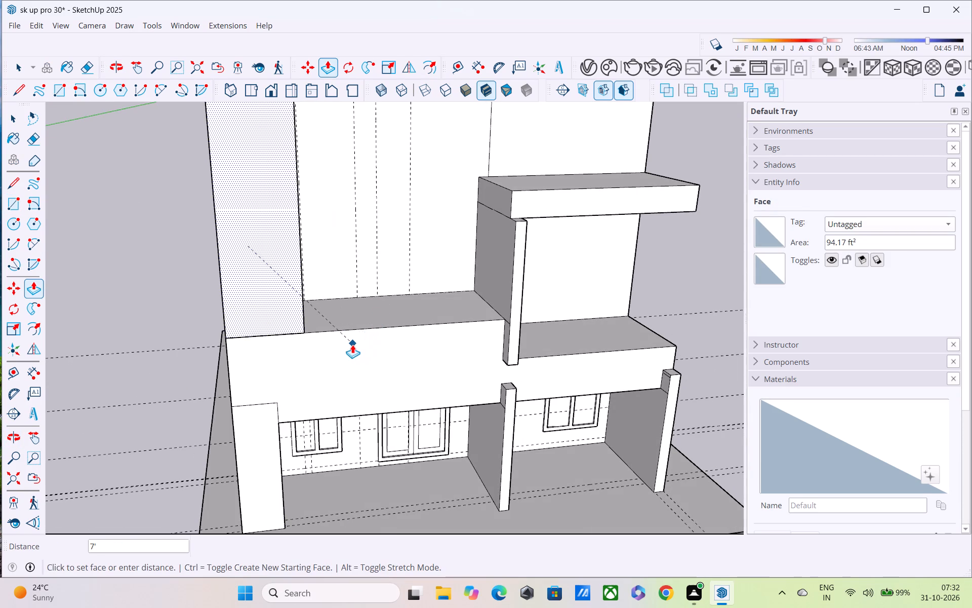
Delete the five vertical guides crossing the recessed upper front wall.
middle_click_drag(220, 353, 204, 321)
scroll(200, 307, "down", 6)
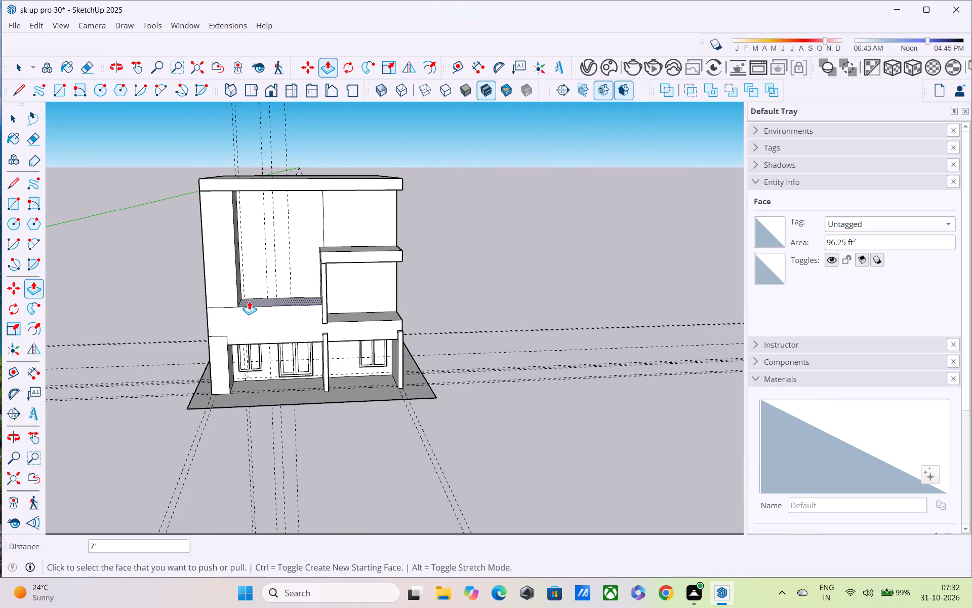
middle_click_drag(250, 302, 292, 387, "shift")
middle_click(321, 346)
scroll(321, 345, "up", 1)
middle_click_drag(319, 336, 298, 269)
scroll(292, 275, "up", 3)
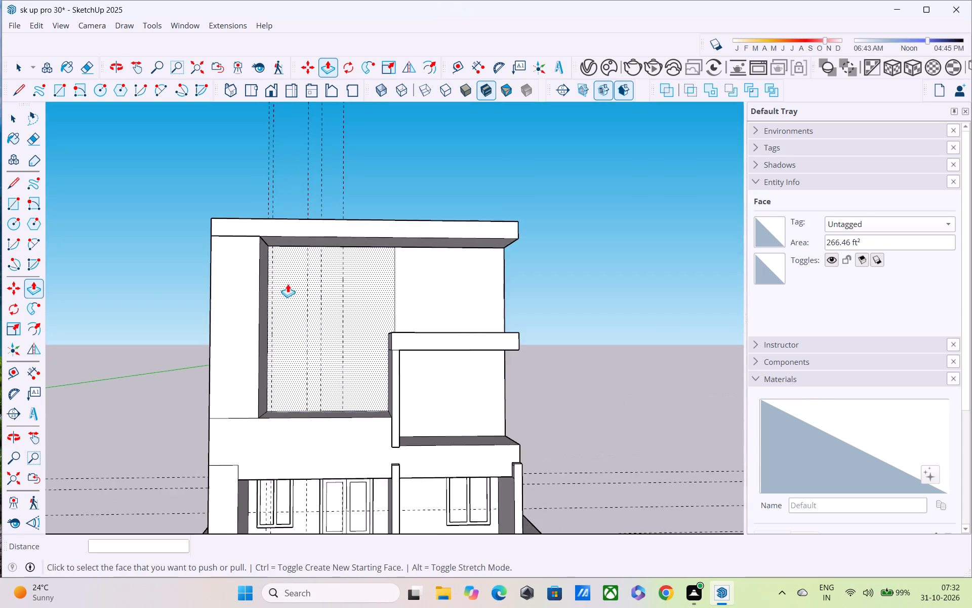
scroll(280, 298, "up", 5)
scroll(276, 303, "down", 4)
key("space")
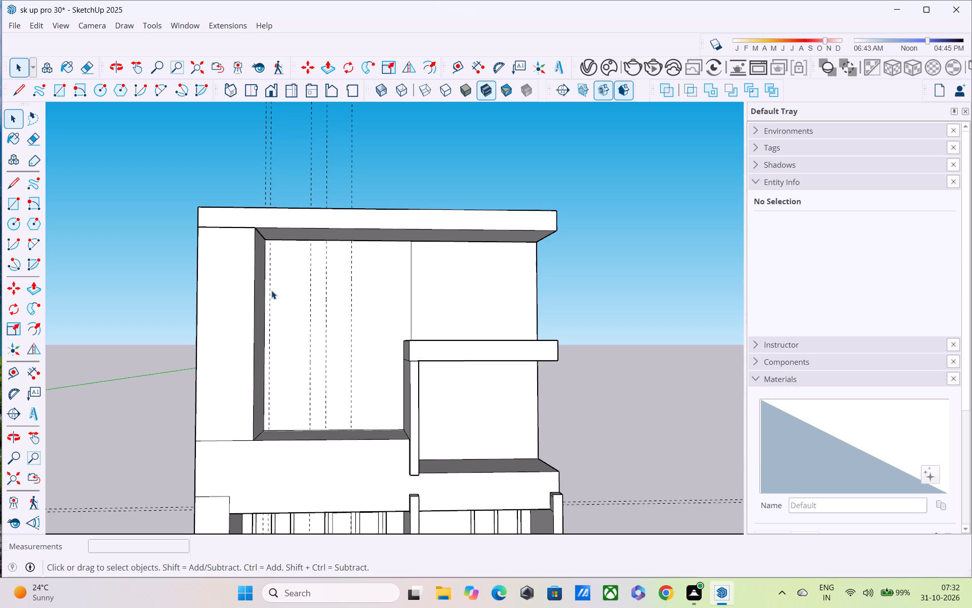
scroll(281, 273, "down", 5)
scroll(282, 274, "up", 1)
middle_click_drag(282, 275, 302, 379, "shift")
left_click_drag(374, 216, 258, 236)
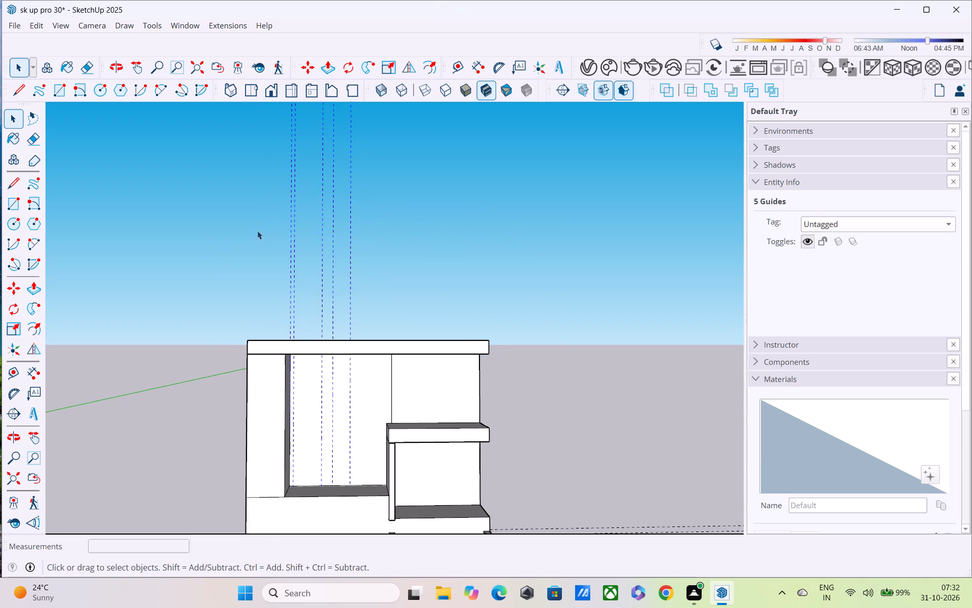
key("Delete")
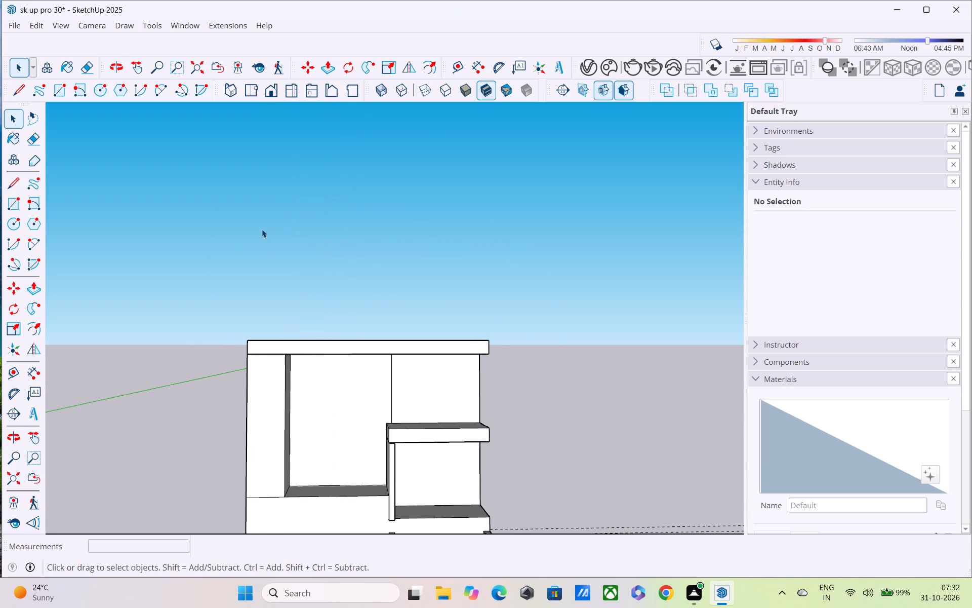
Place a vertical guide 1' from the recessed upper wall's inner corner with the projecting 5' strip.
key("t")
scroll(268, 398, "up", 5)
middle_click_drag(276, 415, 231, 415)
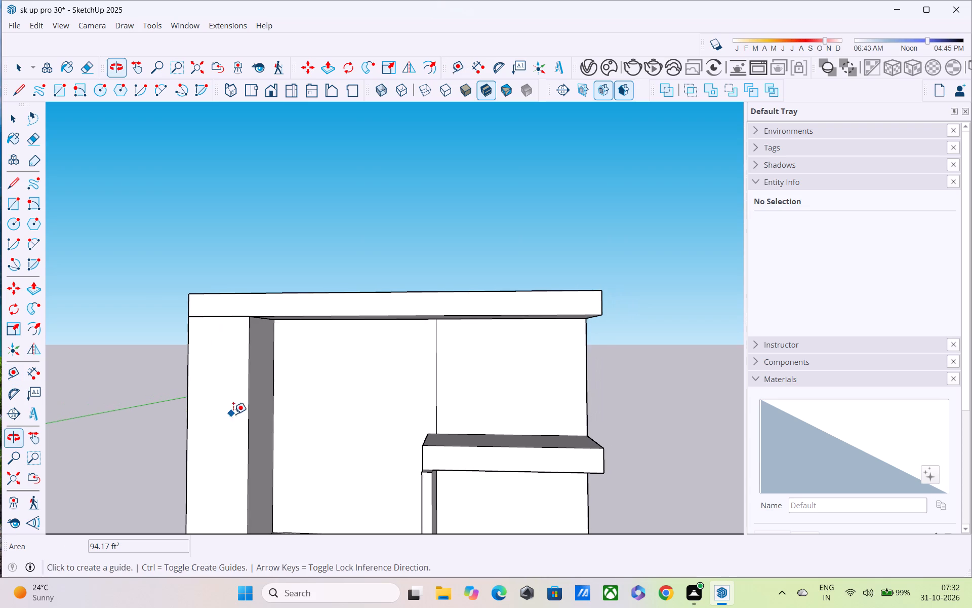
left_click(274, 411)
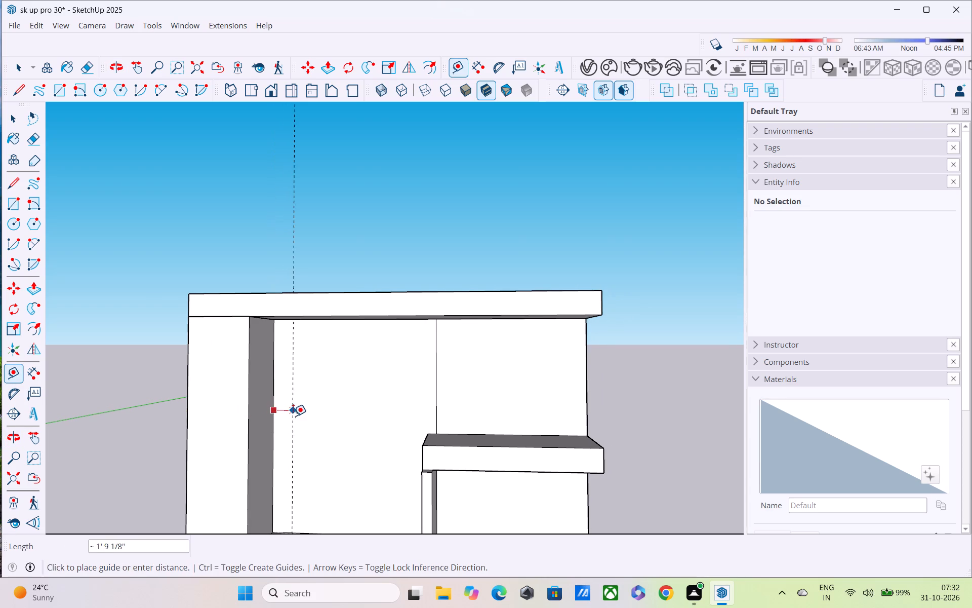
middle_click_drag(285, 416, 120, 442)
key("Escape")
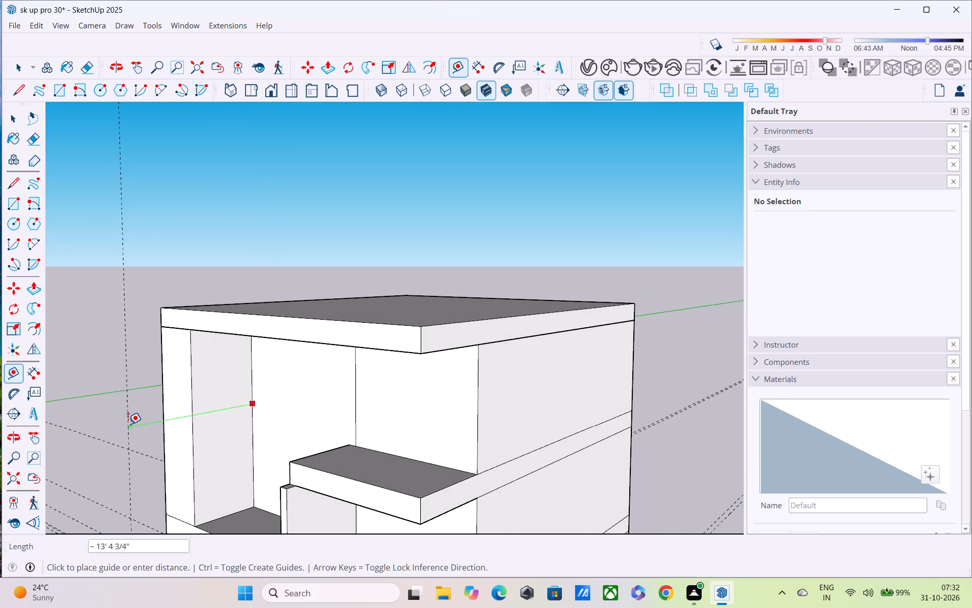
scroll(139, 412, "up", 3)
key("Escape")
left_click(314, 374)
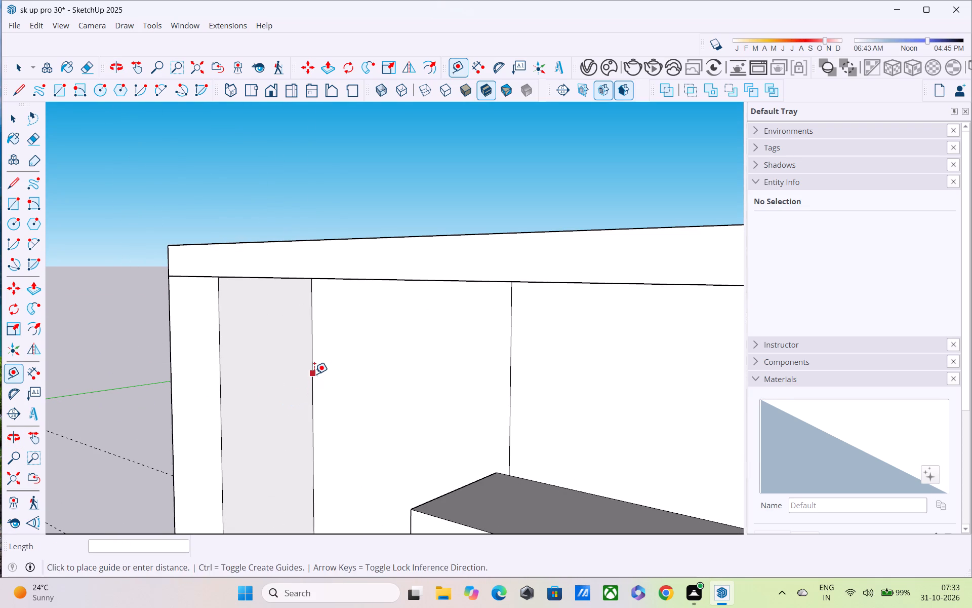
middle_click_drag(343, 382, 522, 381)
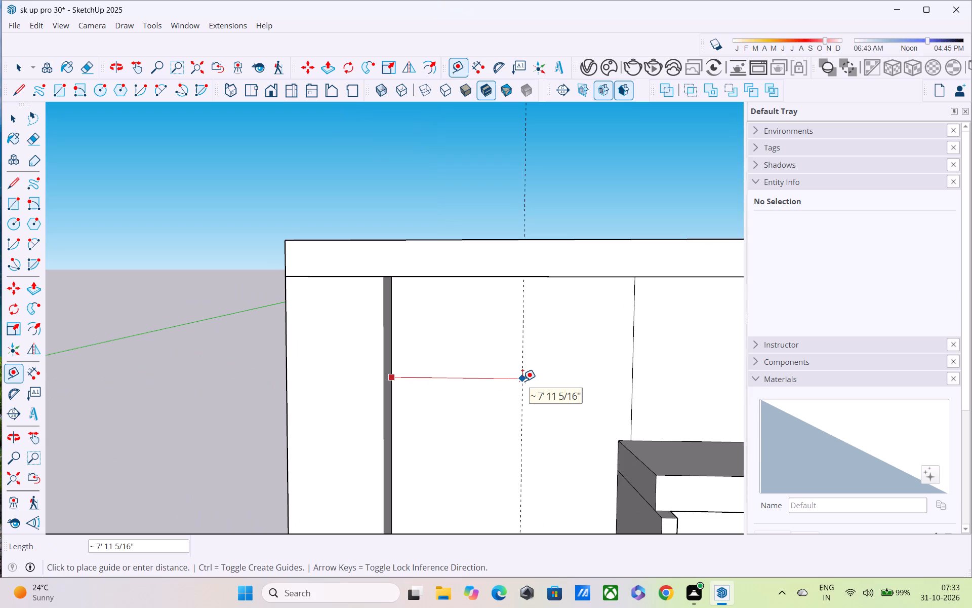
type("1'")
key("Return")
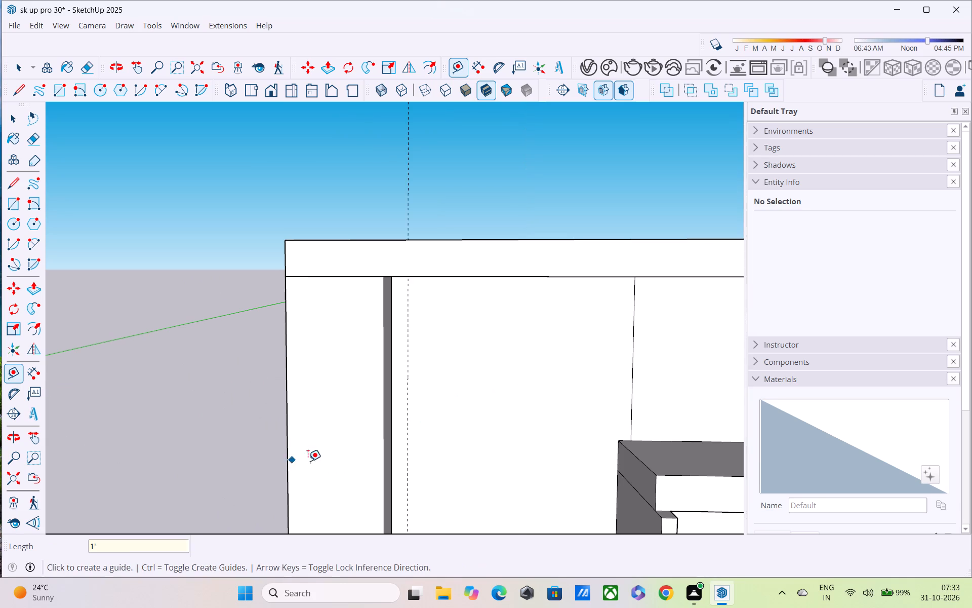
Place three more vertical guides across the recessed wall, spaced 4', 2' and 2.5', each measured from the previous guide.
left_click(410, 368)
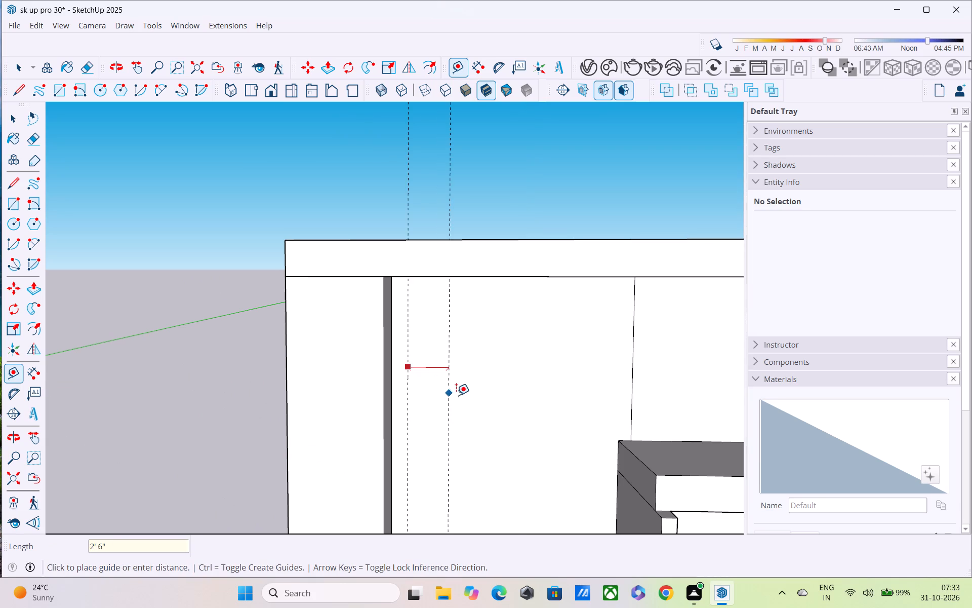
type("4'")
key("Return")
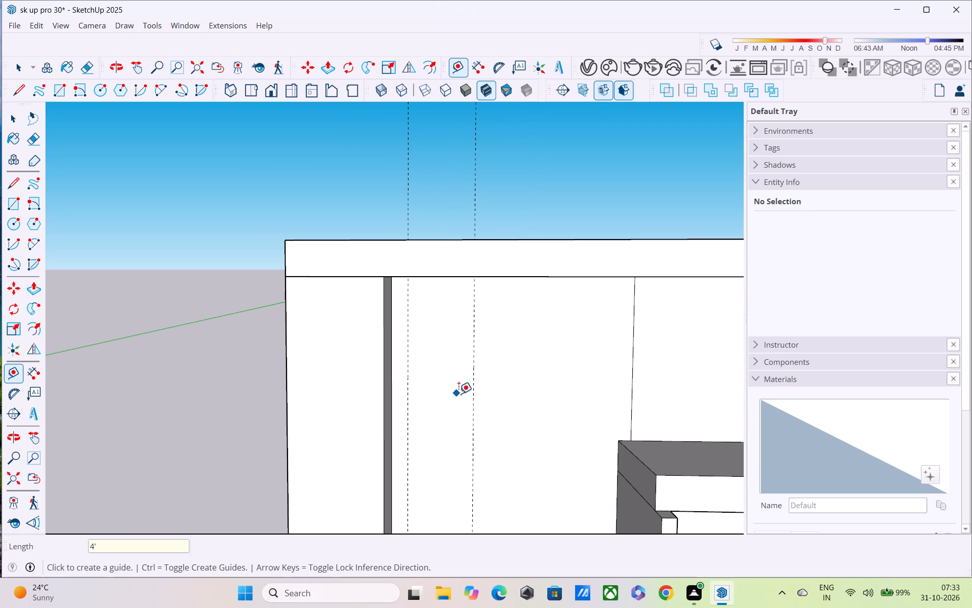
left_click(474, 409)
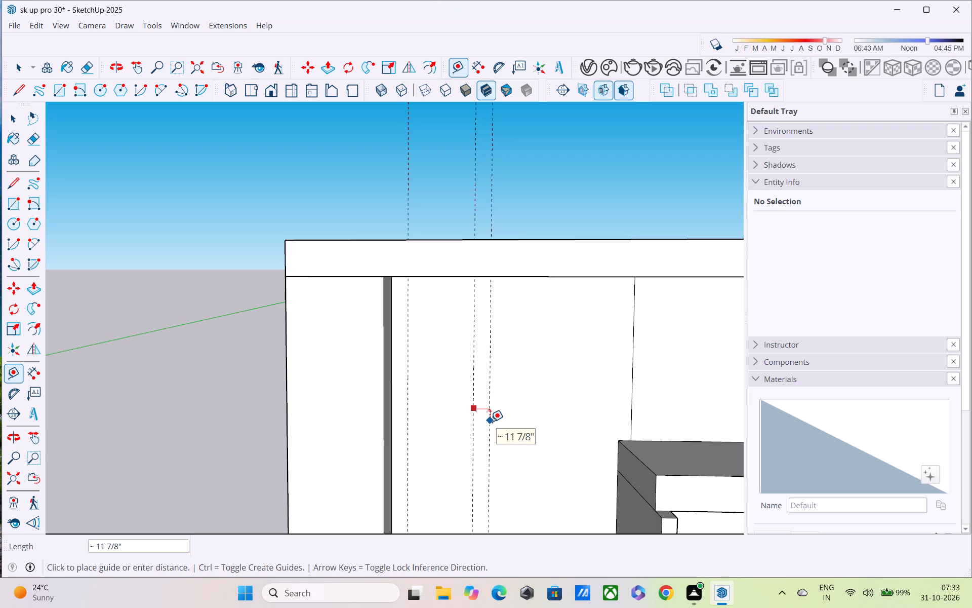
type("2'")
key("Return")
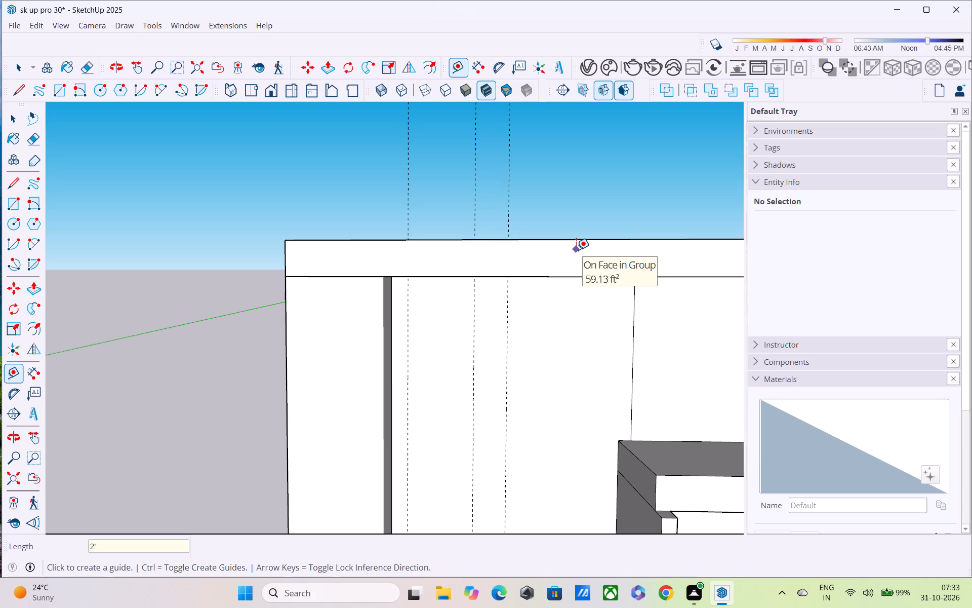
left_click(509, 354)
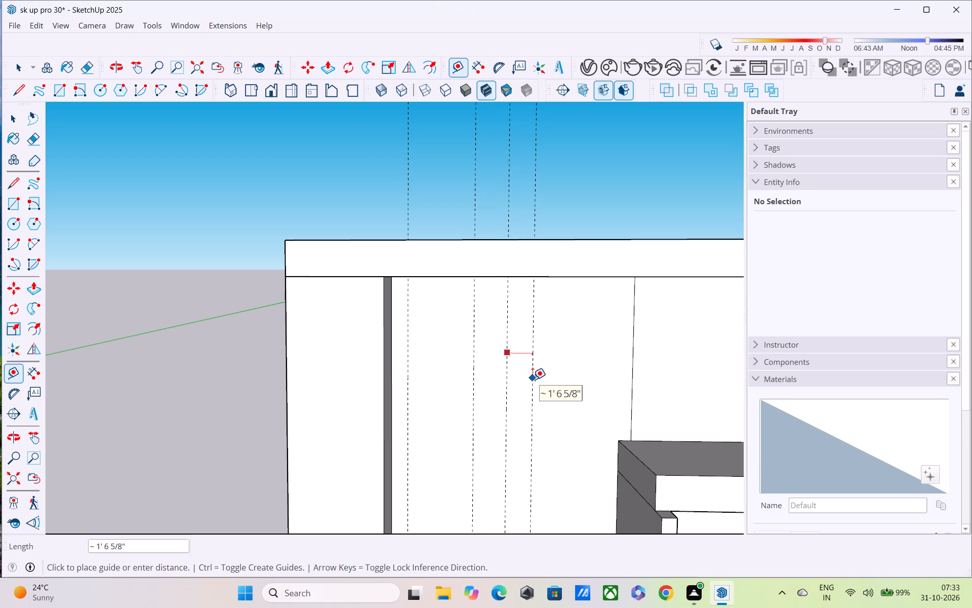
type("2.5'")
key("Return")
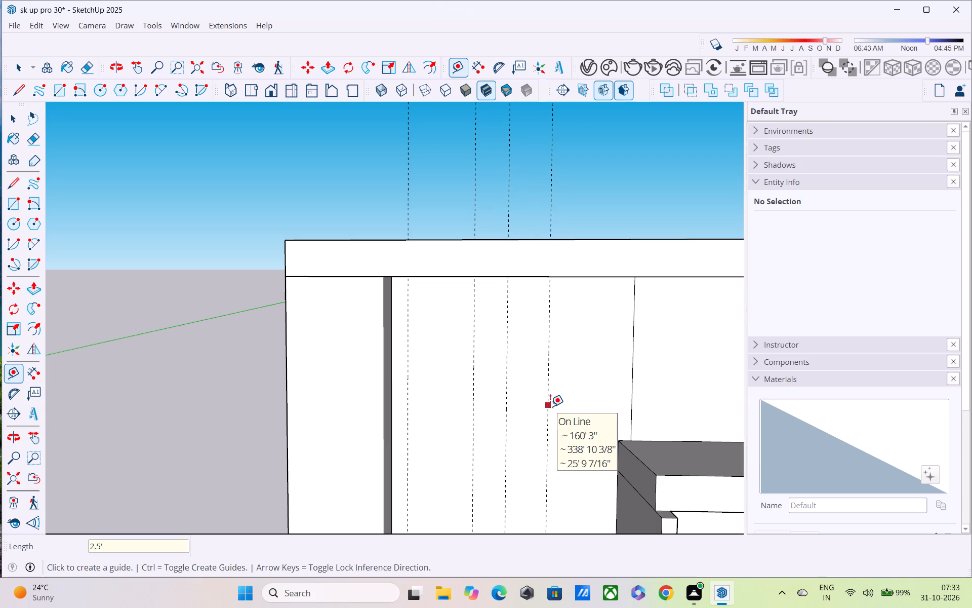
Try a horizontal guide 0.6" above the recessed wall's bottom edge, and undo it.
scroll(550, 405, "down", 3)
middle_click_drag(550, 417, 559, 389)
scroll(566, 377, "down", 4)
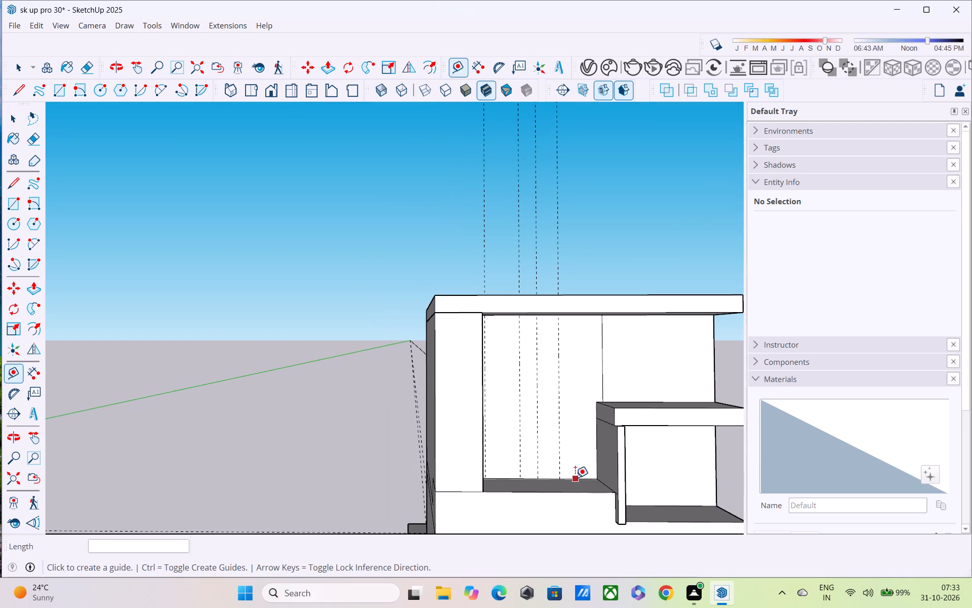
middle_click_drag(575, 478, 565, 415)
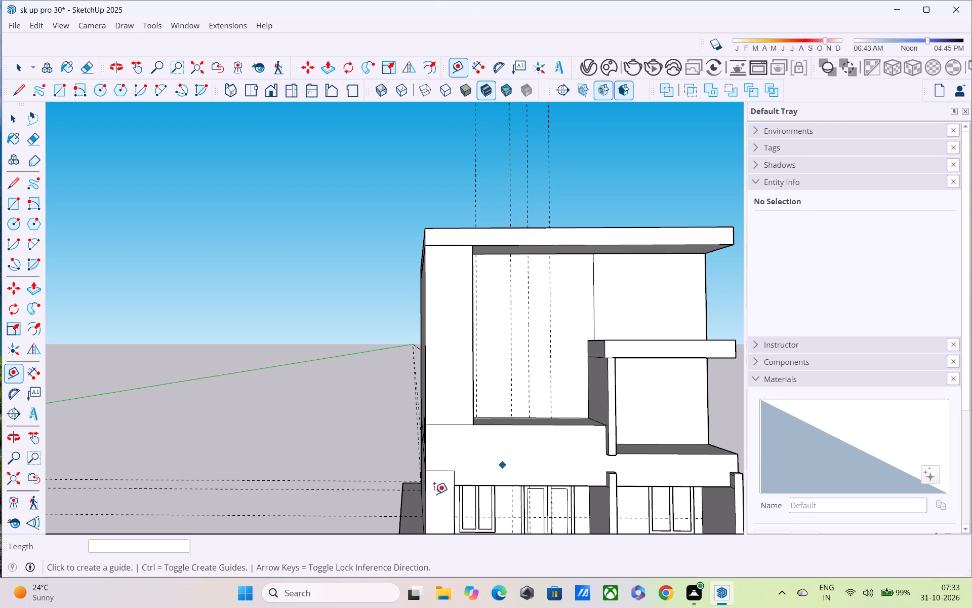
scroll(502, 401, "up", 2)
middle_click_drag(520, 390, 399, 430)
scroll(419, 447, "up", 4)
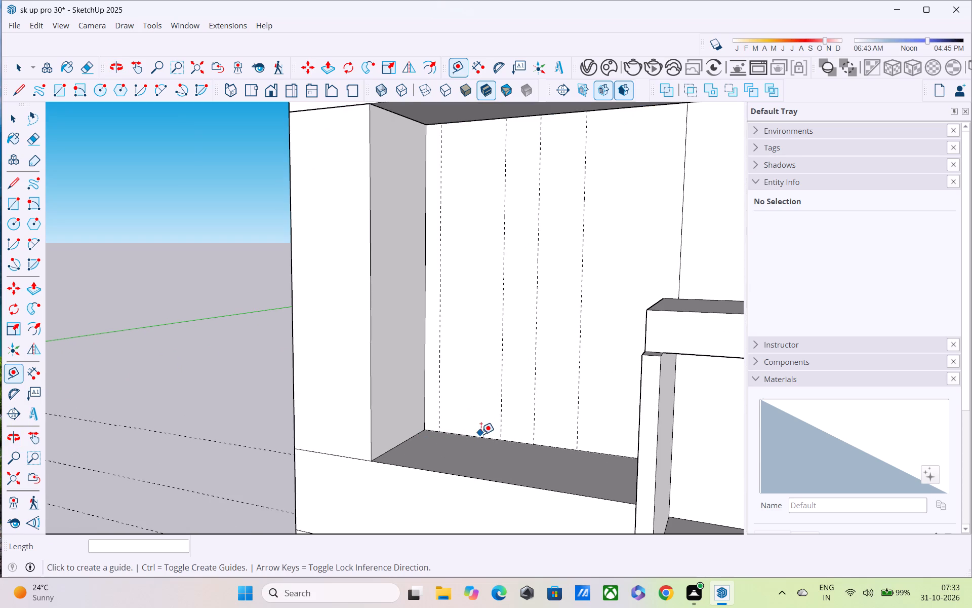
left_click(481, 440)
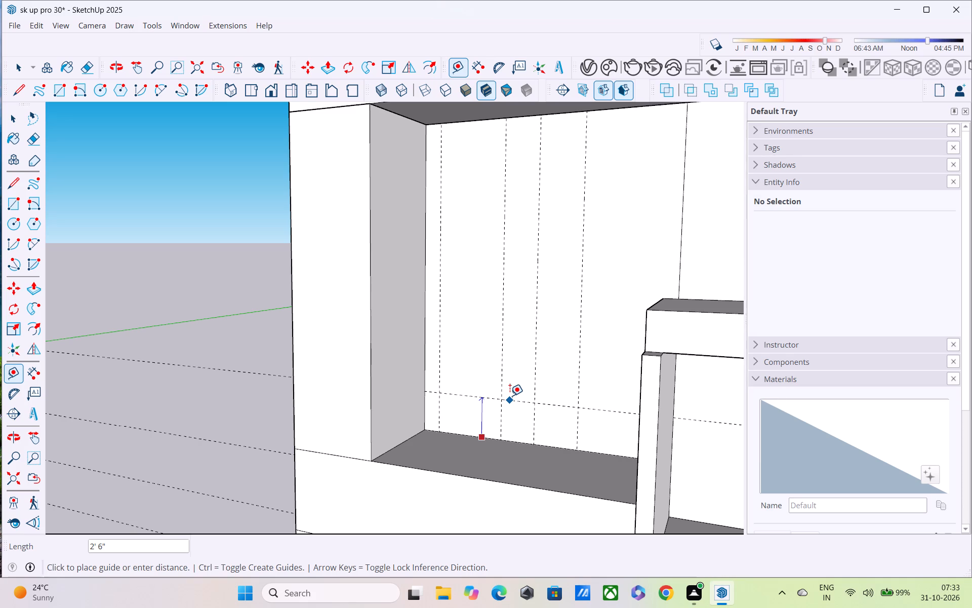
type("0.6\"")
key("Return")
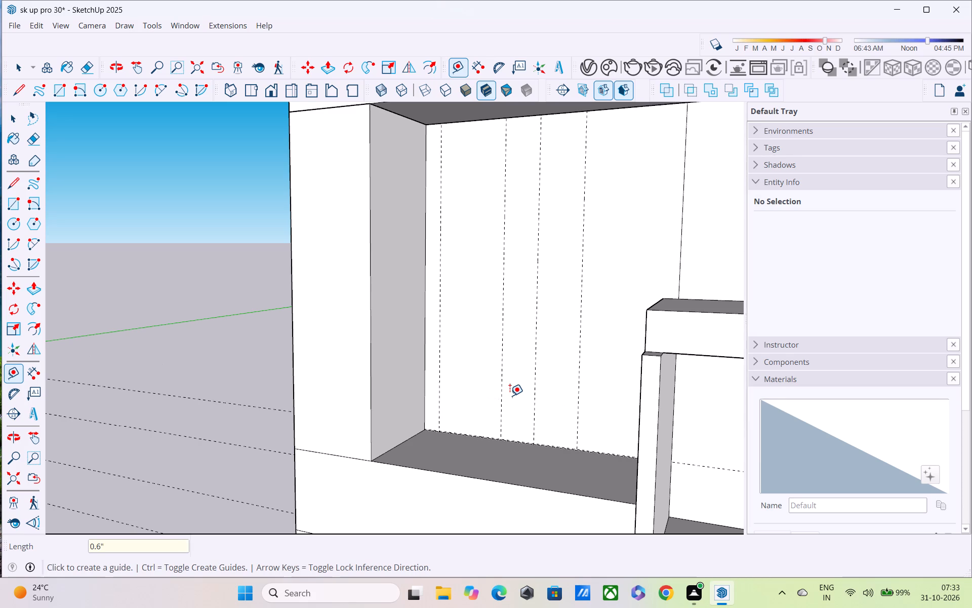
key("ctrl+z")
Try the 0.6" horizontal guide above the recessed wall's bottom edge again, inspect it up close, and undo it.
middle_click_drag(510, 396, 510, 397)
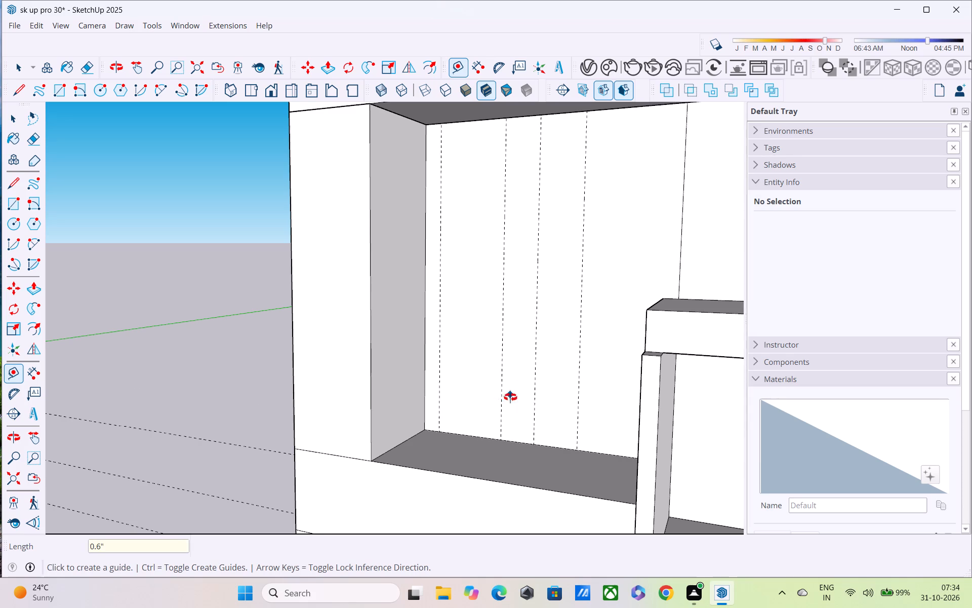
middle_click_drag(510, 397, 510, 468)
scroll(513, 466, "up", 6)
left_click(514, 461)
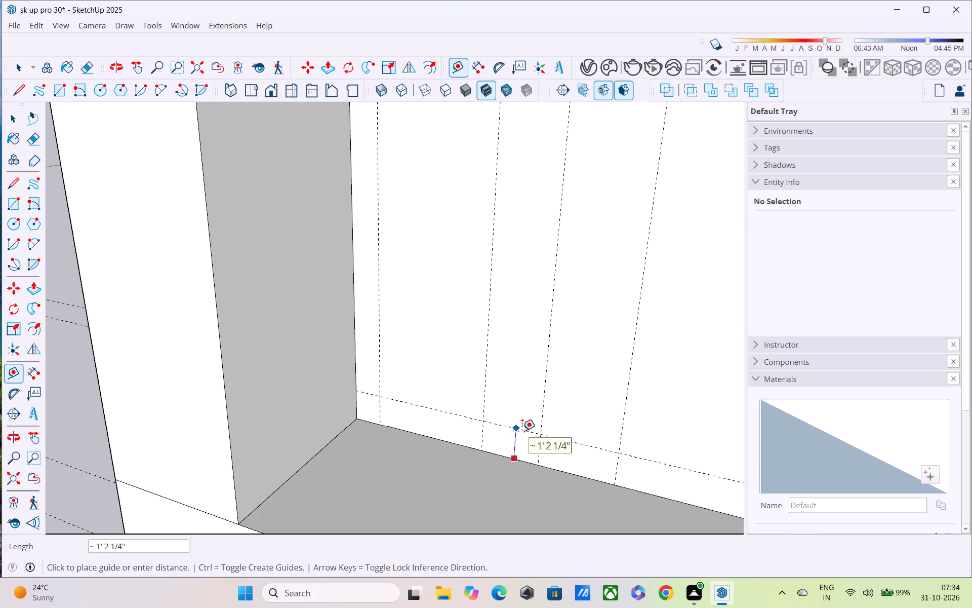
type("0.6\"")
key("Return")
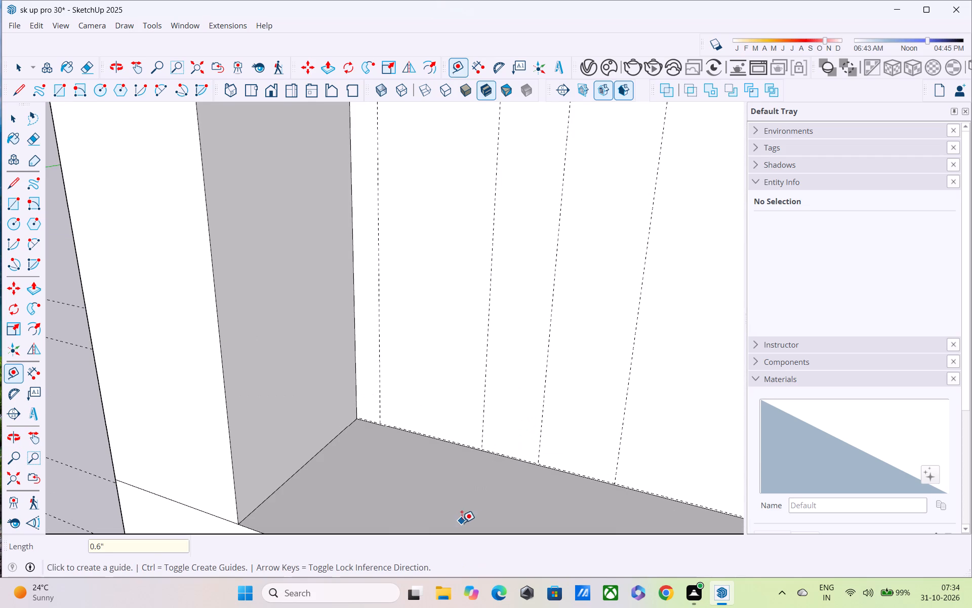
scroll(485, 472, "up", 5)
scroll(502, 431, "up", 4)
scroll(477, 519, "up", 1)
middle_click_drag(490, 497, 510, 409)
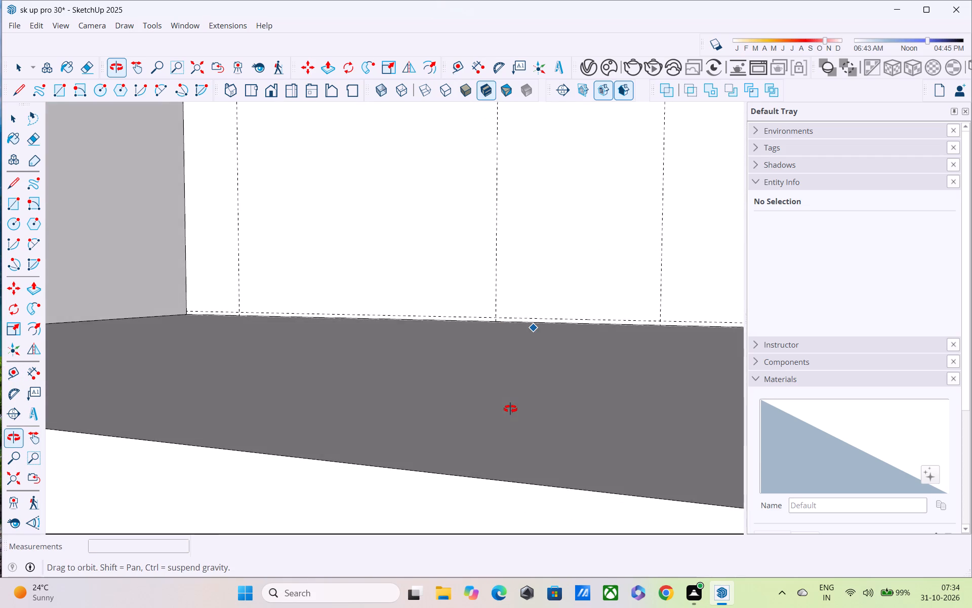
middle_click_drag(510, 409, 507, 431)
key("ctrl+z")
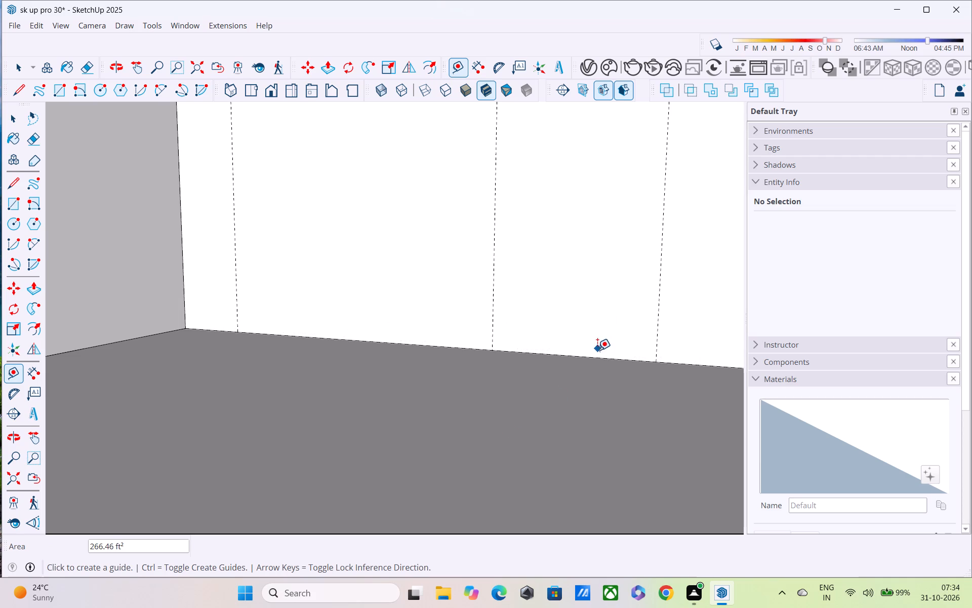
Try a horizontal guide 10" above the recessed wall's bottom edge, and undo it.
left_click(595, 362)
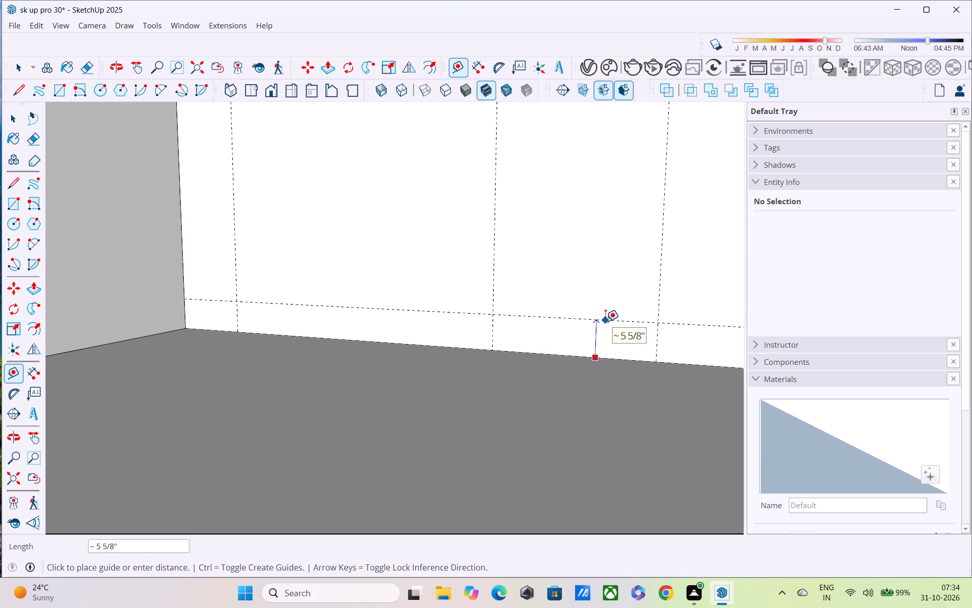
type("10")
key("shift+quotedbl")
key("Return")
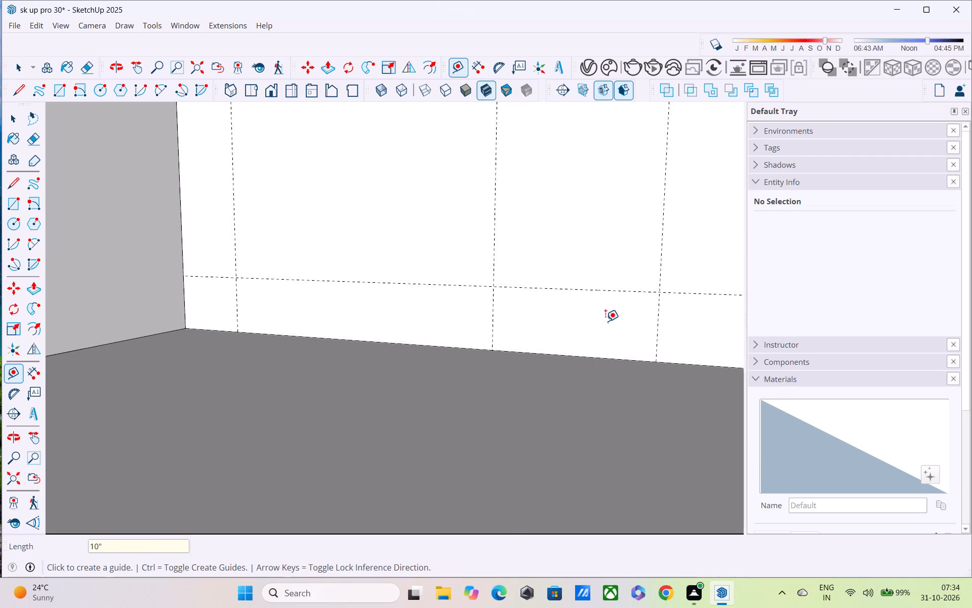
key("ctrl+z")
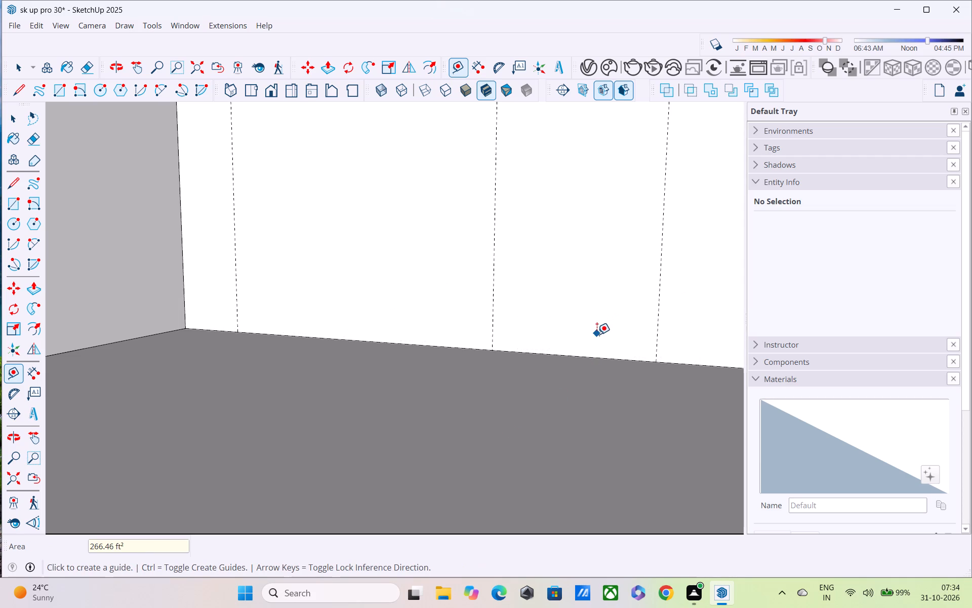
Place a horizontal guide 6" above the recessed wall's bottom edge.
left_click(592, 356)
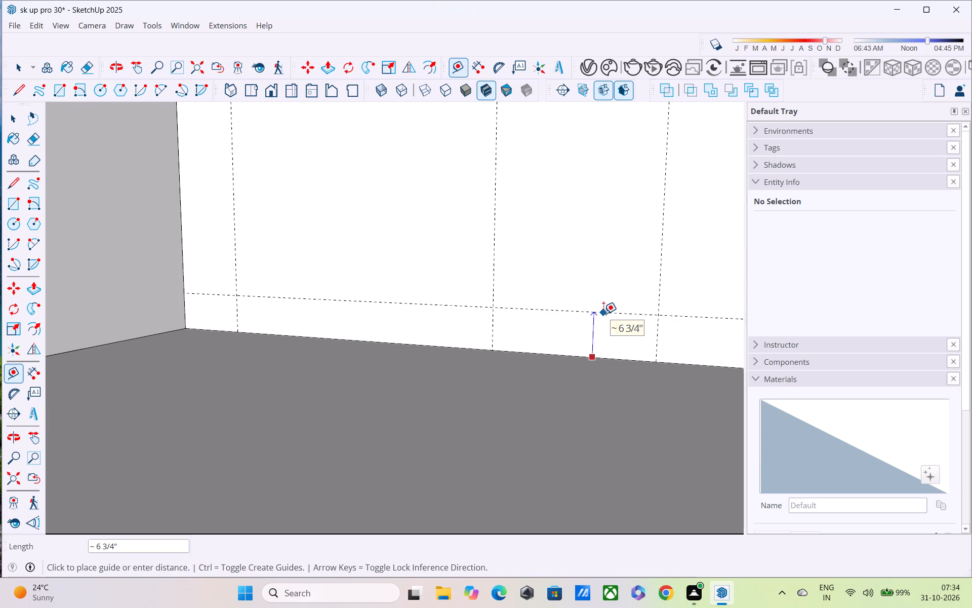
type("6\"")
key("Return")
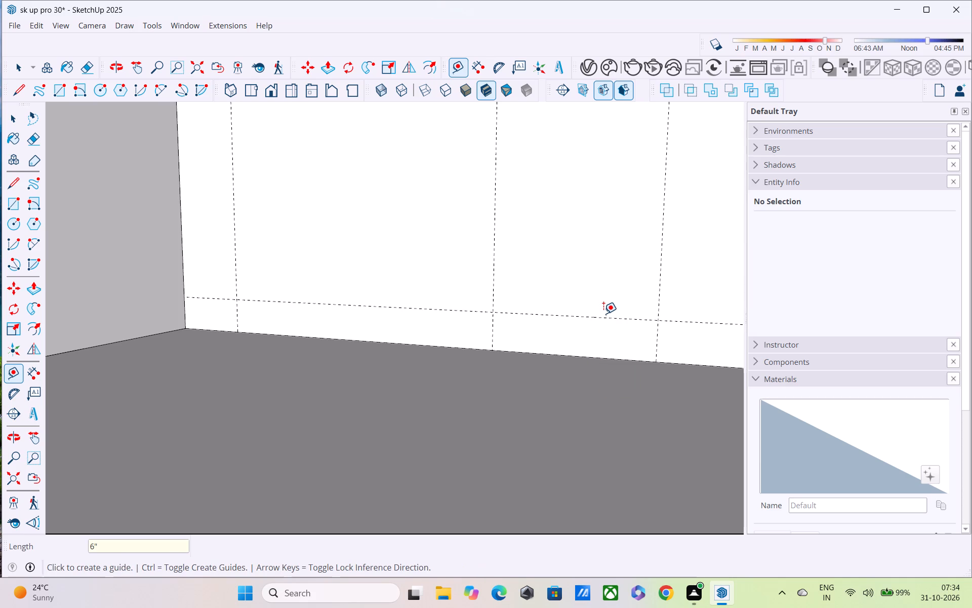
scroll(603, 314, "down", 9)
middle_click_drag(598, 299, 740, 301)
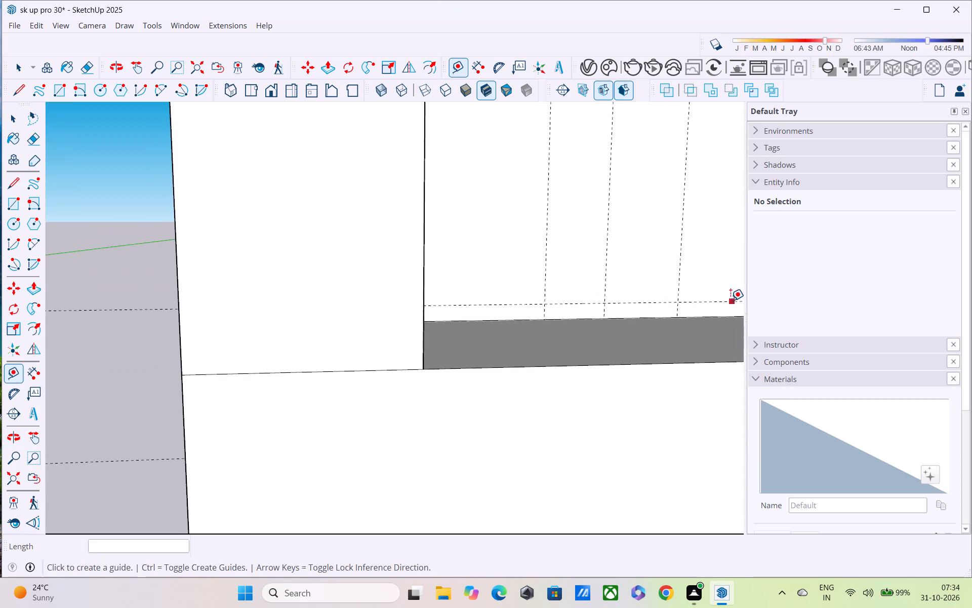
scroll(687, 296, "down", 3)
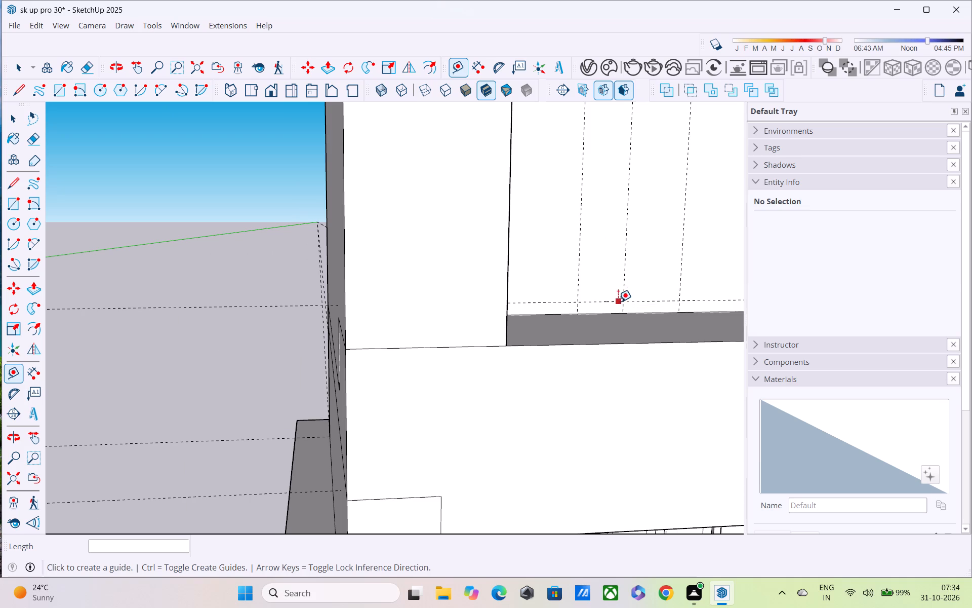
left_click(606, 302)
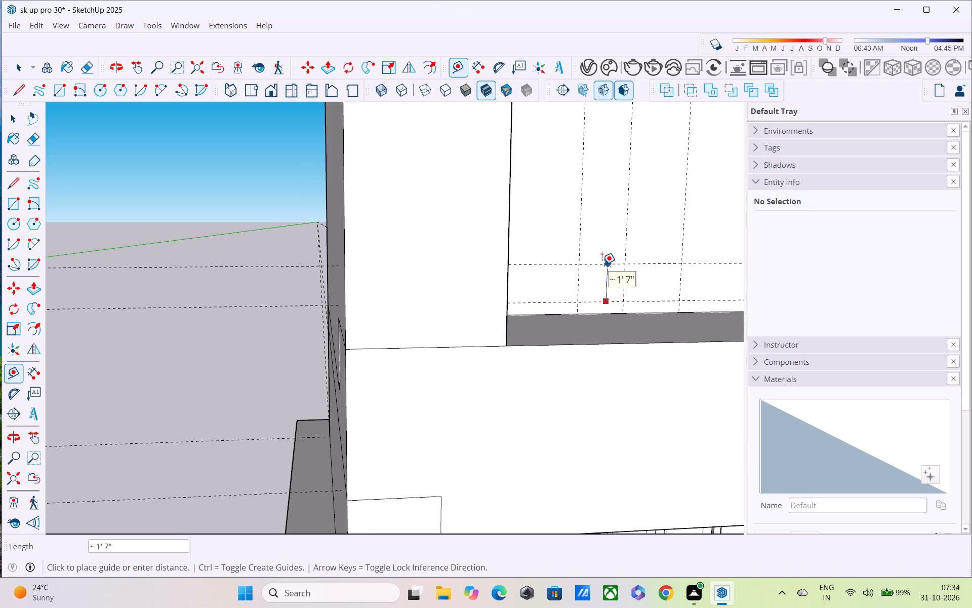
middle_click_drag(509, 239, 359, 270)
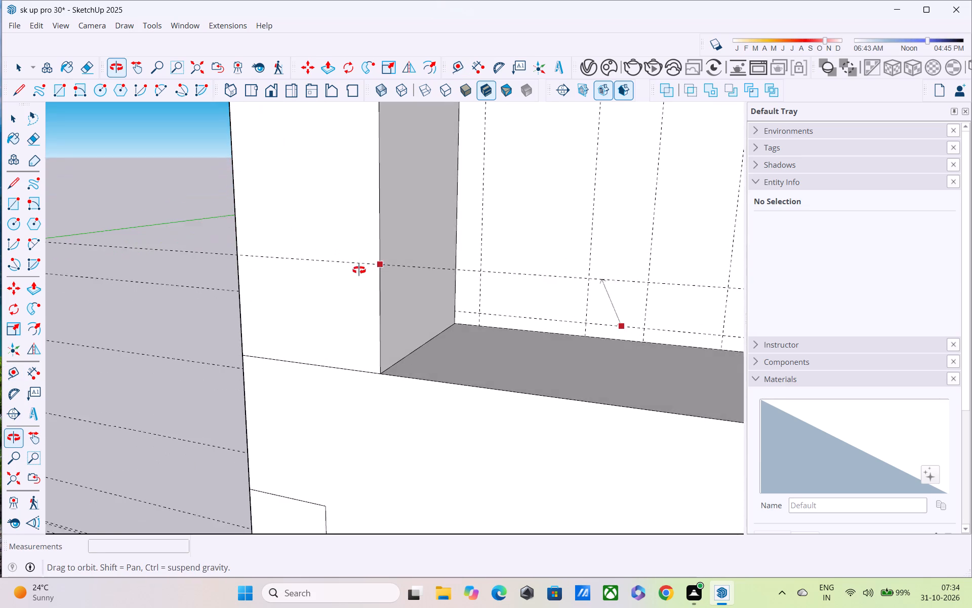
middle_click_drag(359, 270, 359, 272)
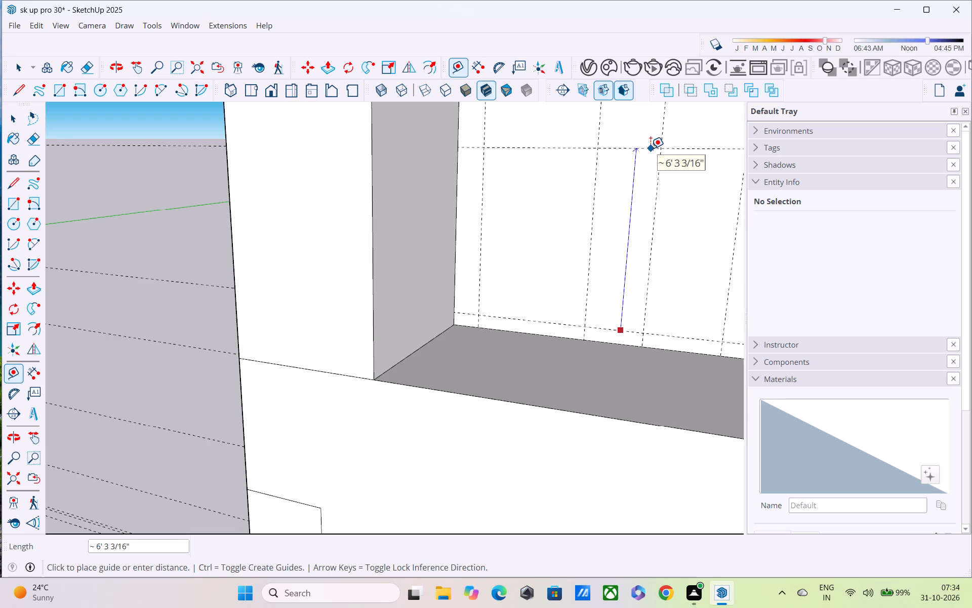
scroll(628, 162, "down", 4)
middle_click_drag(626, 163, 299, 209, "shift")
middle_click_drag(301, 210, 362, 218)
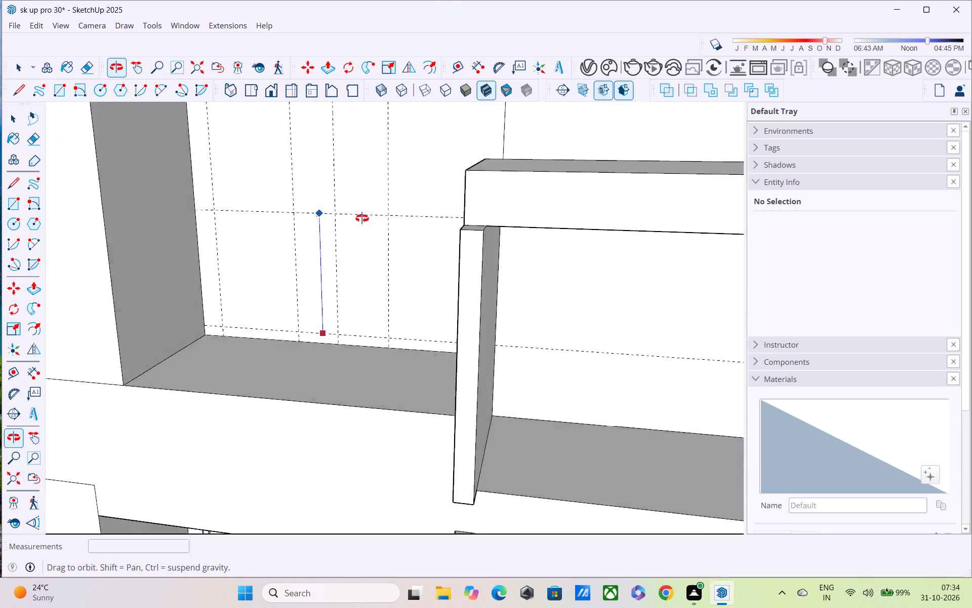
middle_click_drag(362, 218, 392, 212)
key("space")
Measure the distance from the vertical guide nearest the balcony block to the adjacent edge of the recessed wall.
scroll(392, 212, "up", 1)
key("t")
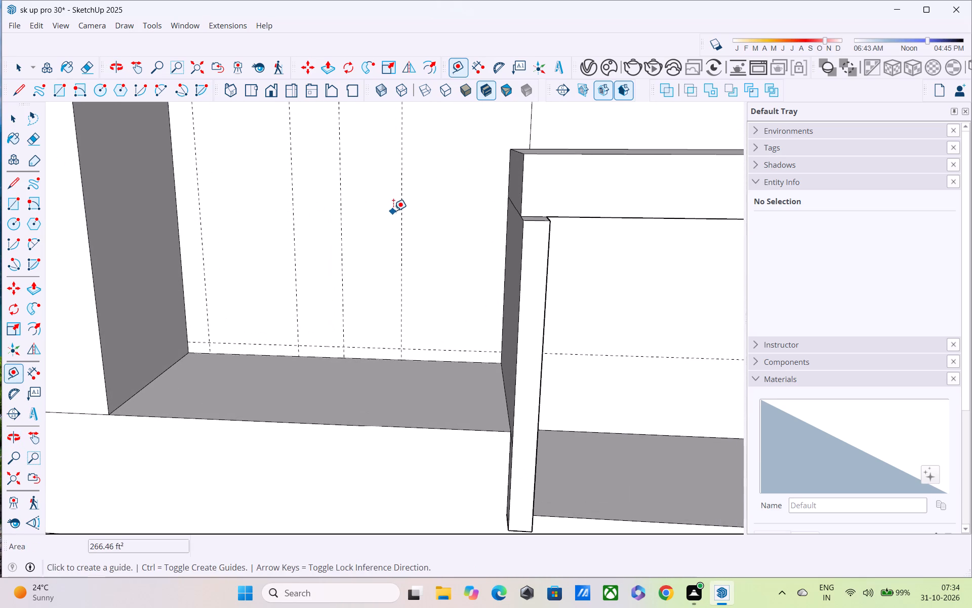
left_click(400, 221)
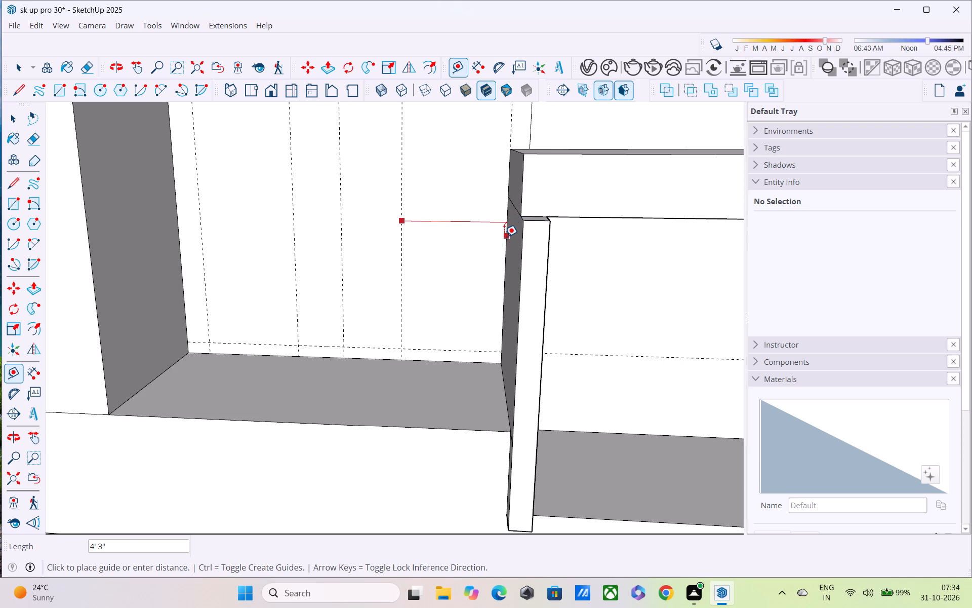
scroll(504, 237, "up", 4)
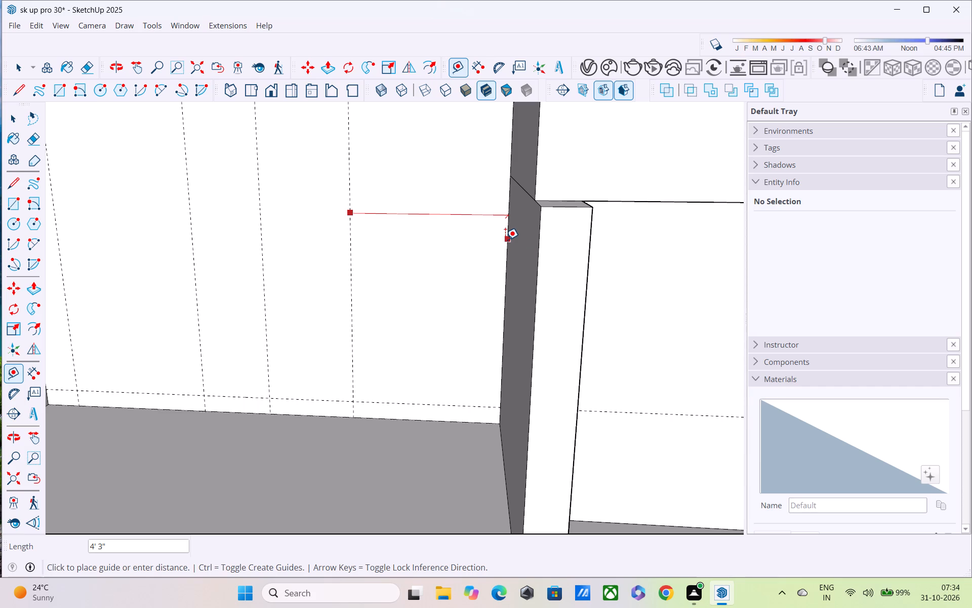
key("grave")
key("Escape")
scroll(441, 224, "down", 3)
middle_click_drag(451, 234, 500, 255, "shift")
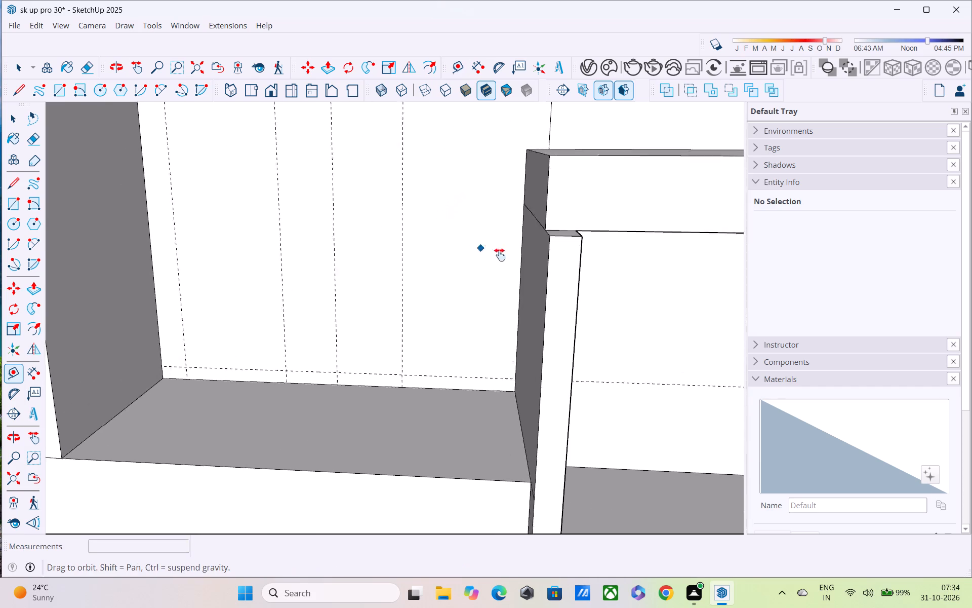
middle_click_drag(500, 255, 532, 255, "shift")
scroll(294, 188, "down", 4)
Erase the three vertical guides nearest the balcony block on the recessed wall, keeping the one by the side pier.
key("space")
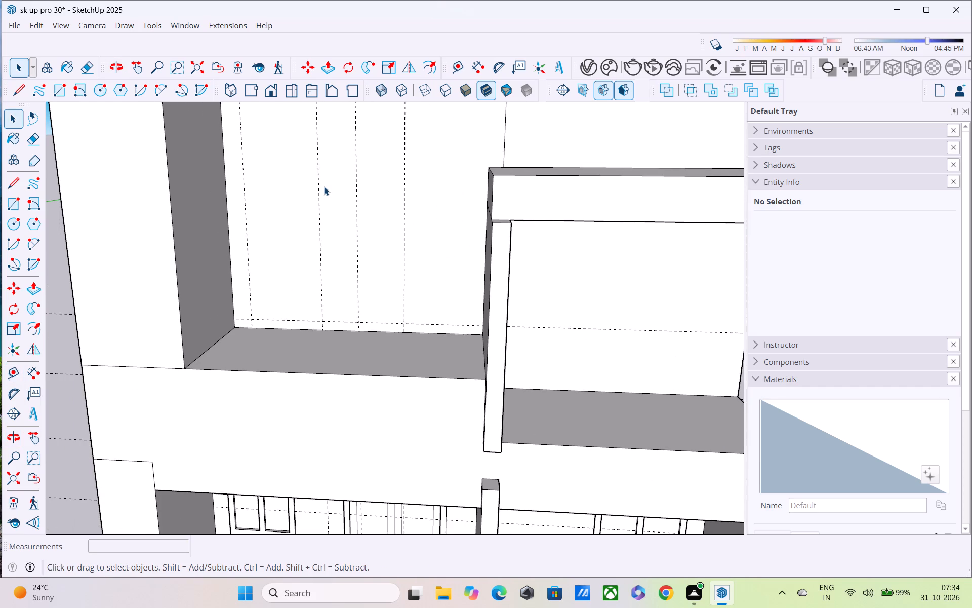
key("r")
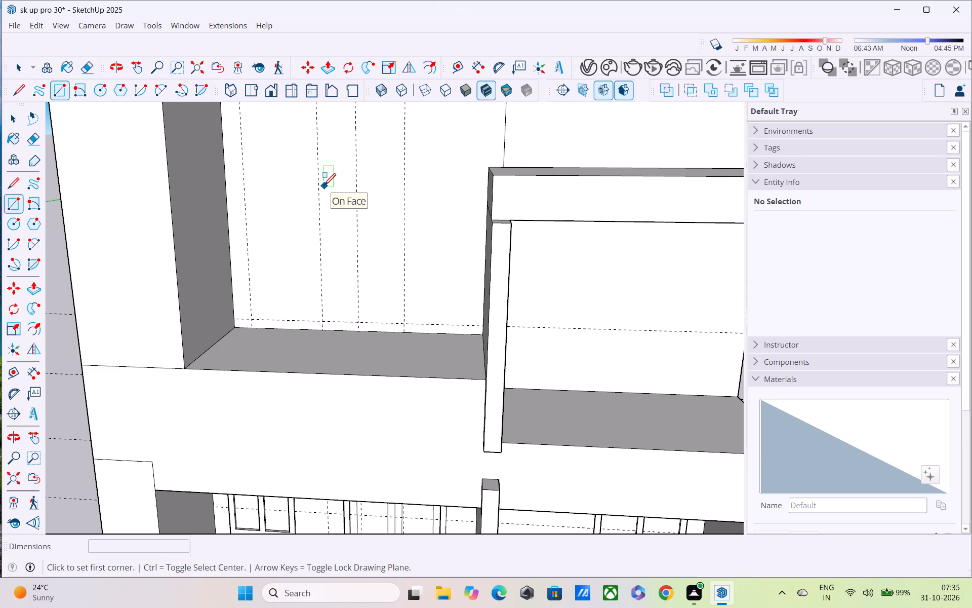
key("e")
left_click_drag(413, 172, 343, 215)
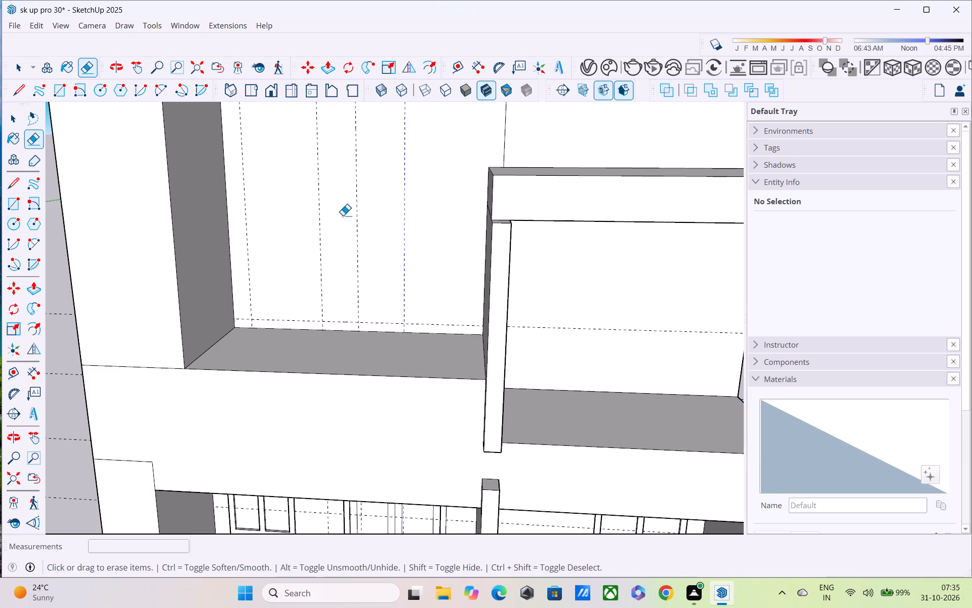
left_click_drag(343, 215, 313, 230)
Place three vertical guides on the recessed wall, spaced successively 5', 1.5' and 2.5' from the remaining guide toward the balcony block.
key("t")
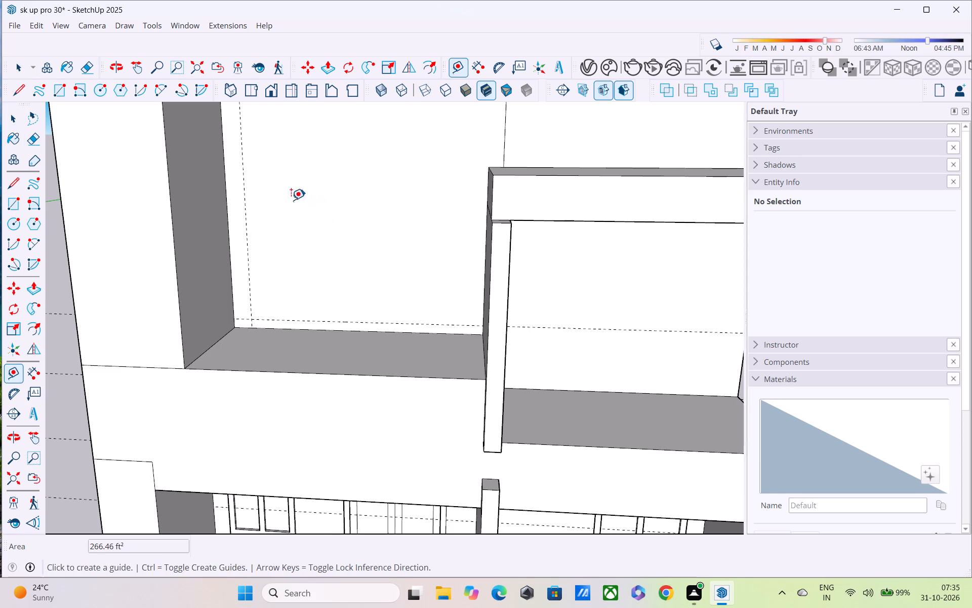
left_click(246, 184)
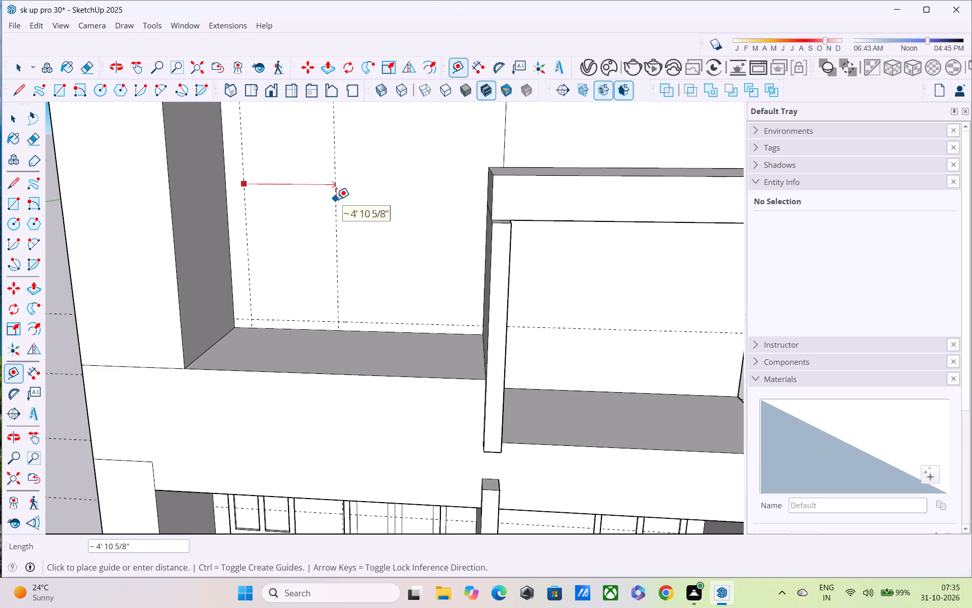
type("5'")
key("Return")
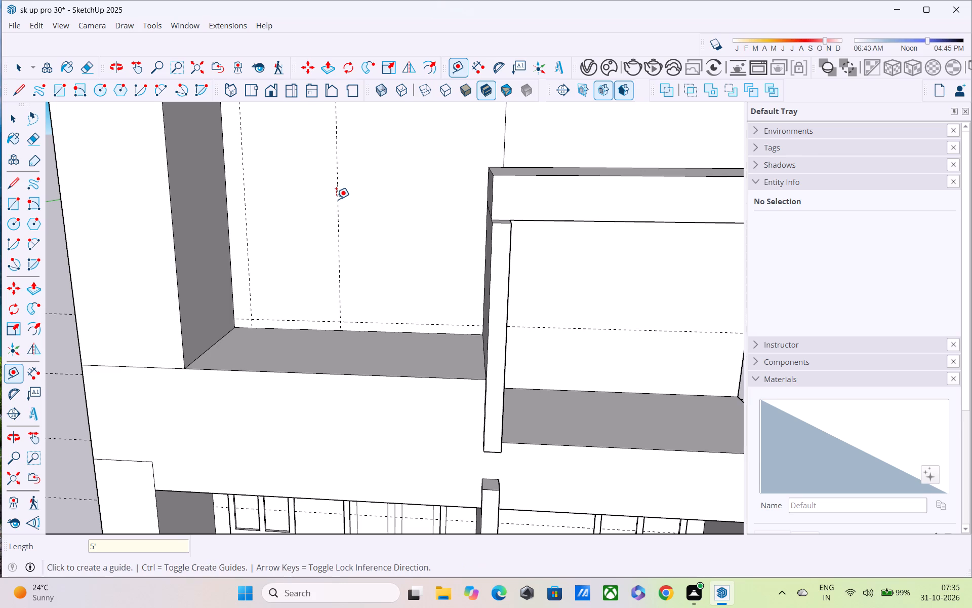
left_click(337, 199)
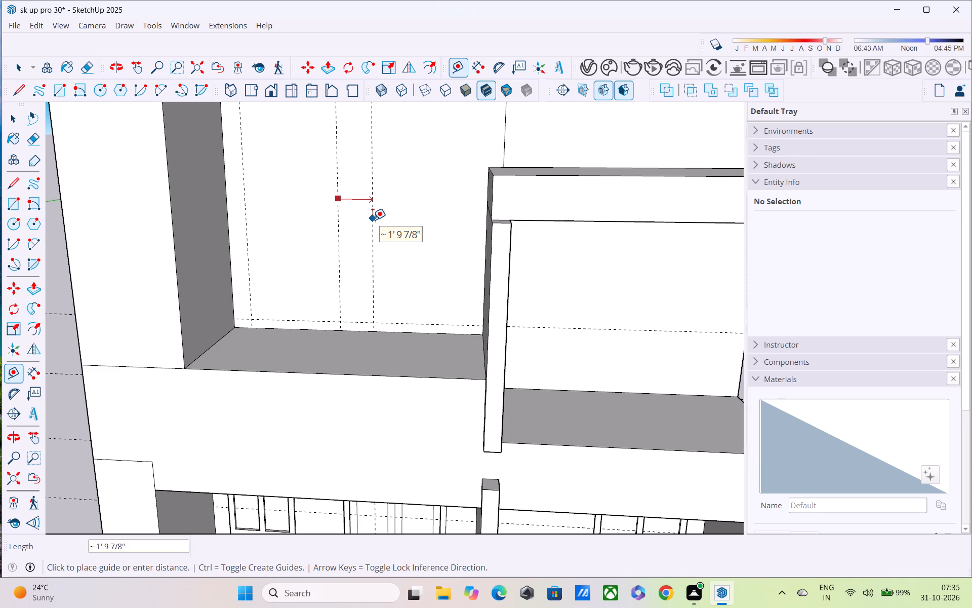
type("1.5'")
key("Return")
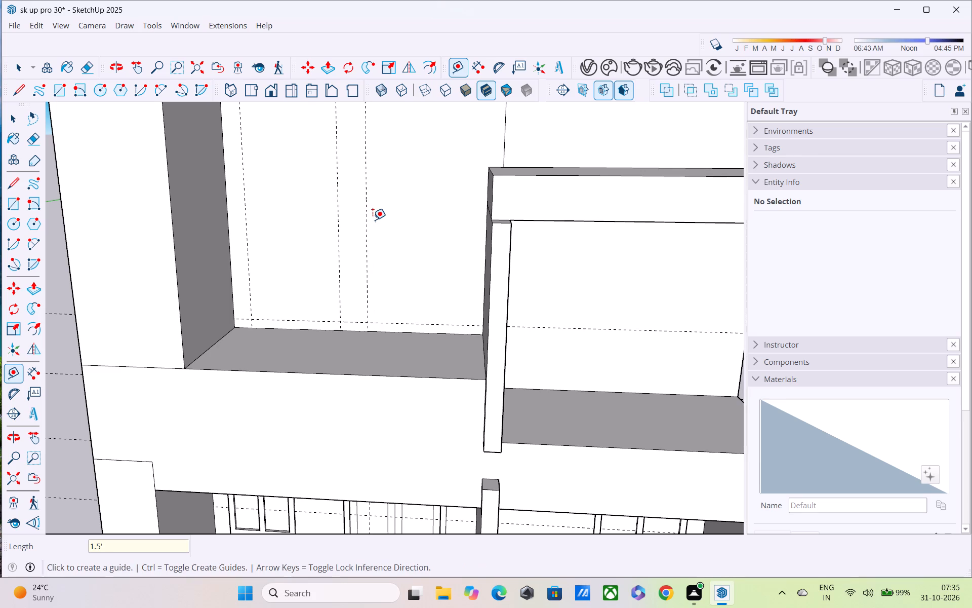
left_click(367, 203)
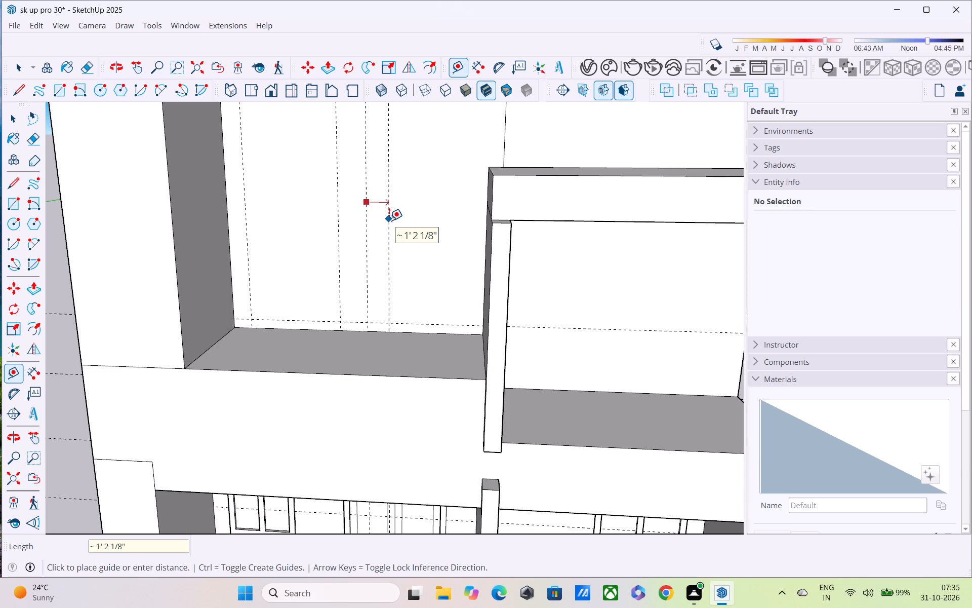
type("2.5'")
key("Return")
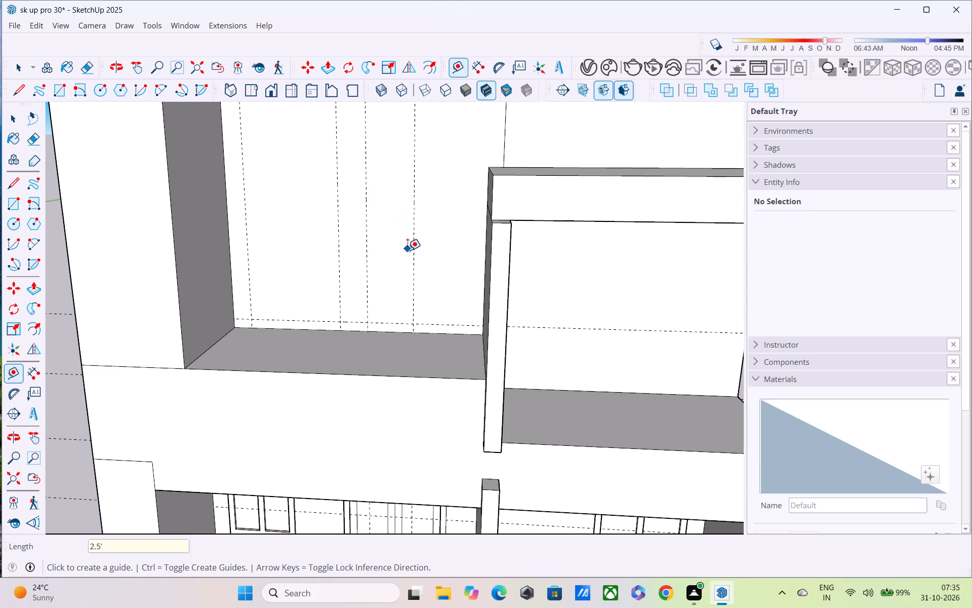
Measure the distance from the last vertical guide to the recessed wall's edge beside the balcony block.
scroll(414, 261, "down", 1)
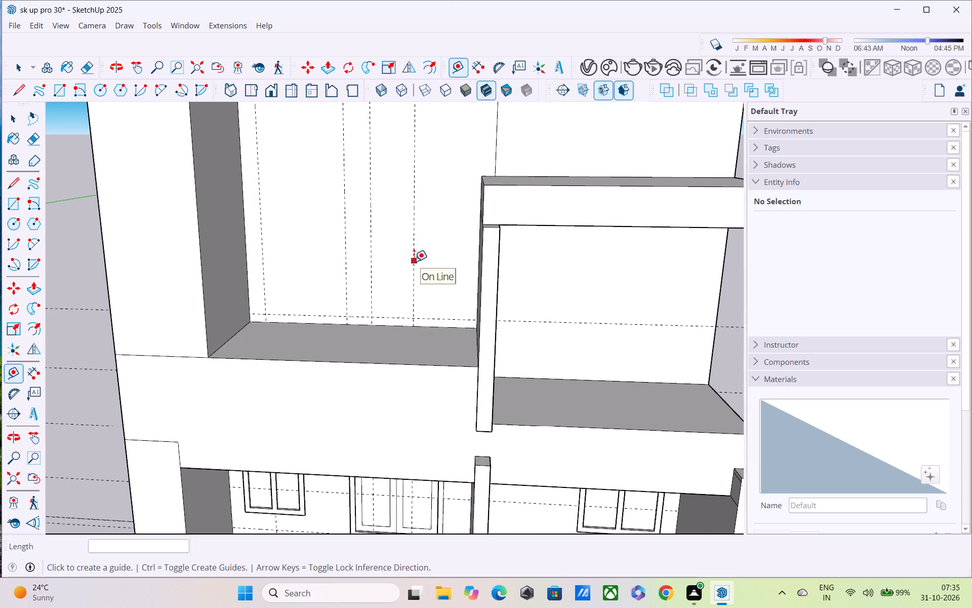
middle_click_drag(416, 261, 447, 242)
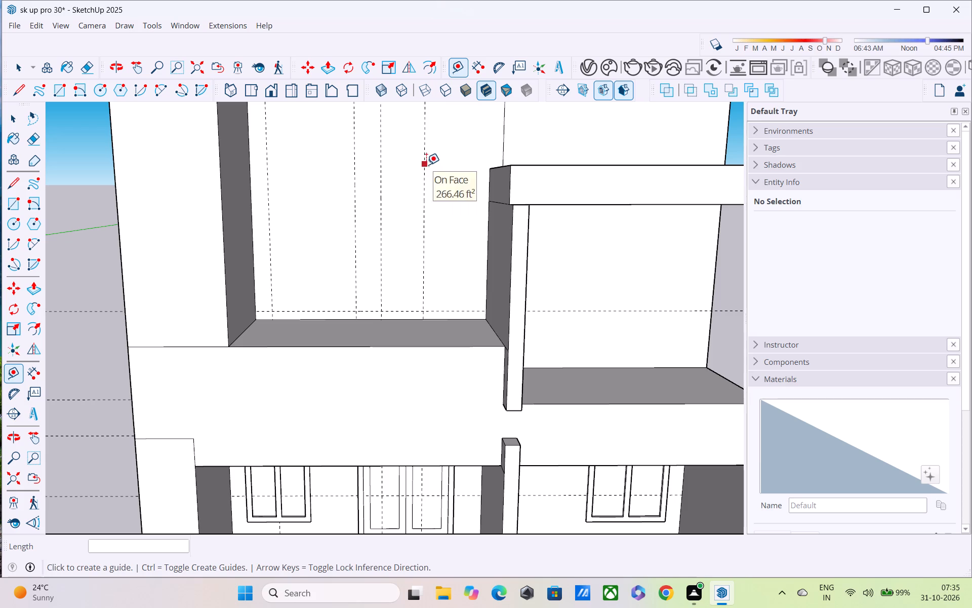
left_click(426, 165)
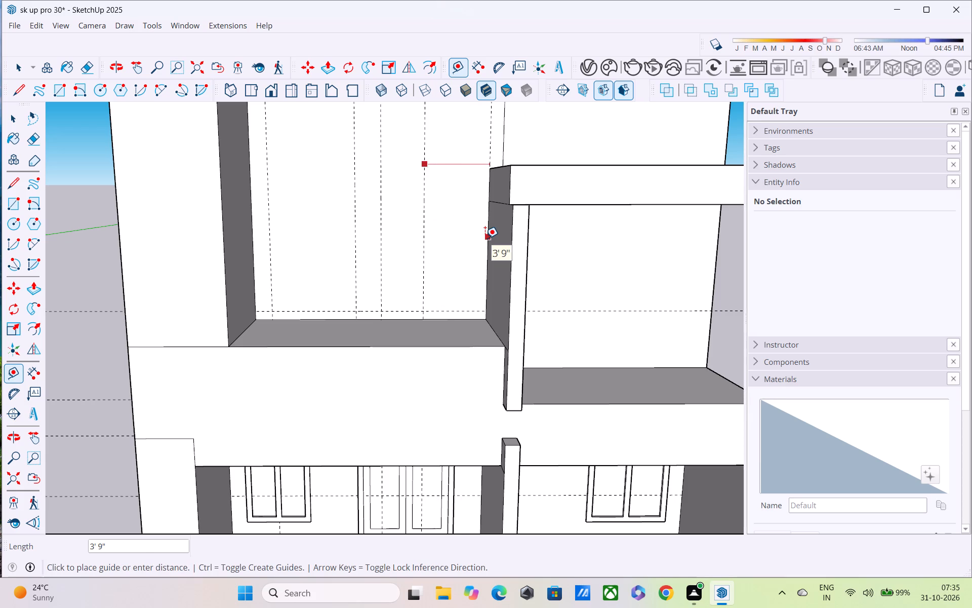
key("grave")
key("Escape")
Place a horizontal guide 7' above the lower horizontal guide on the recessed wall.
scroll(463, 233, "down", 1)
key("space")
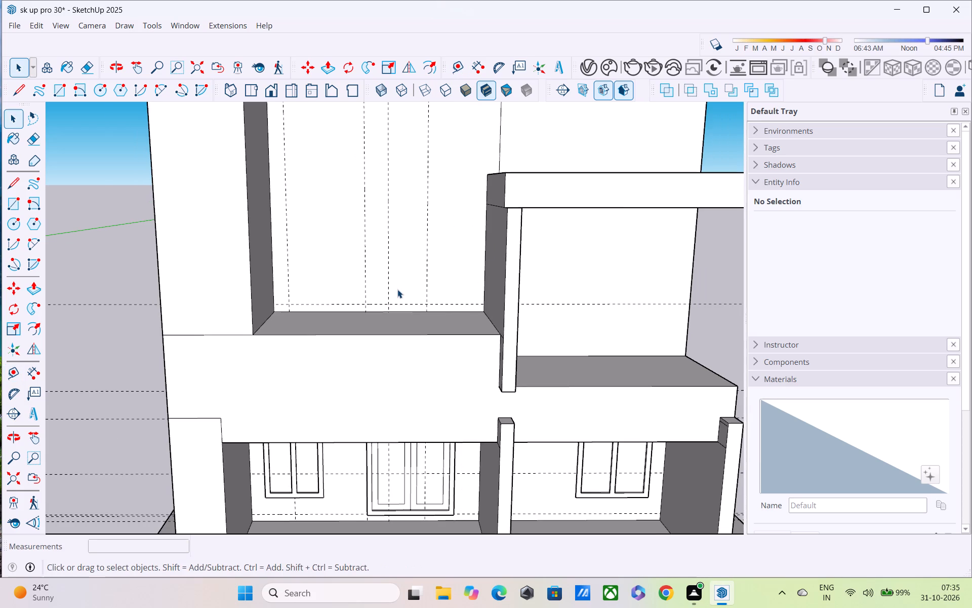
key("t")
left_click(398, 307)
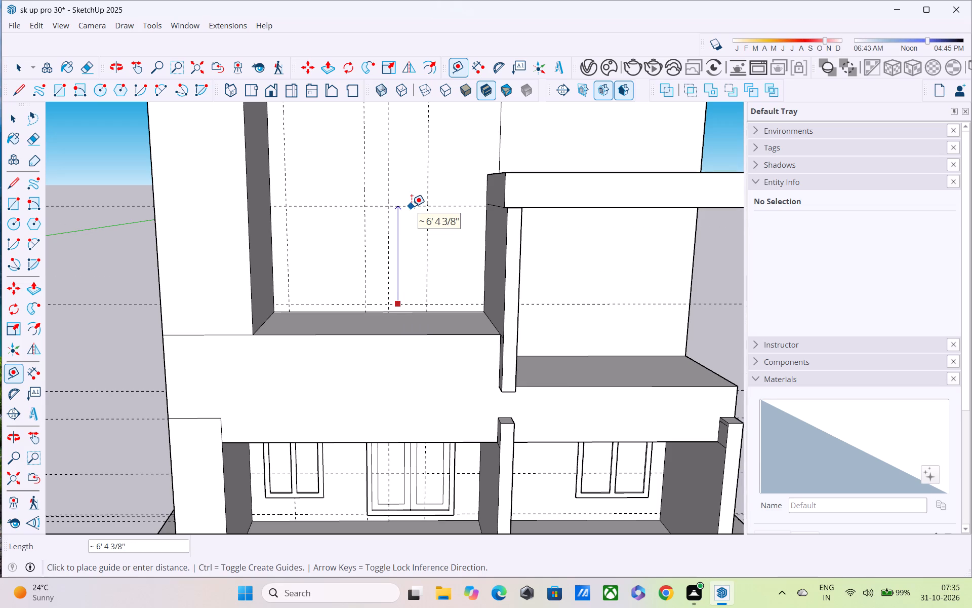
middle_click_drag(455, 171, 455, 100)
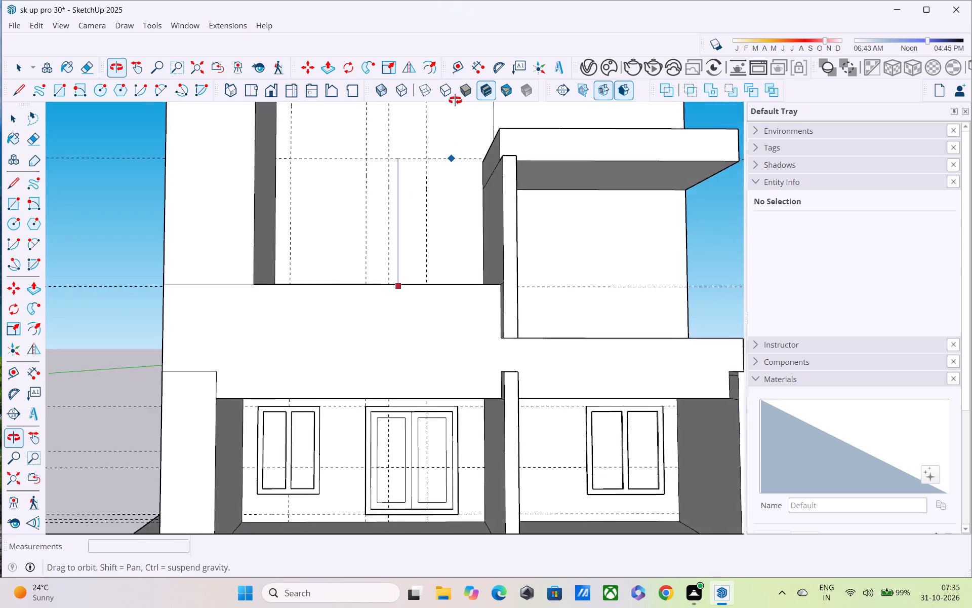
middle_click_drag(455, 100, 436, 95)
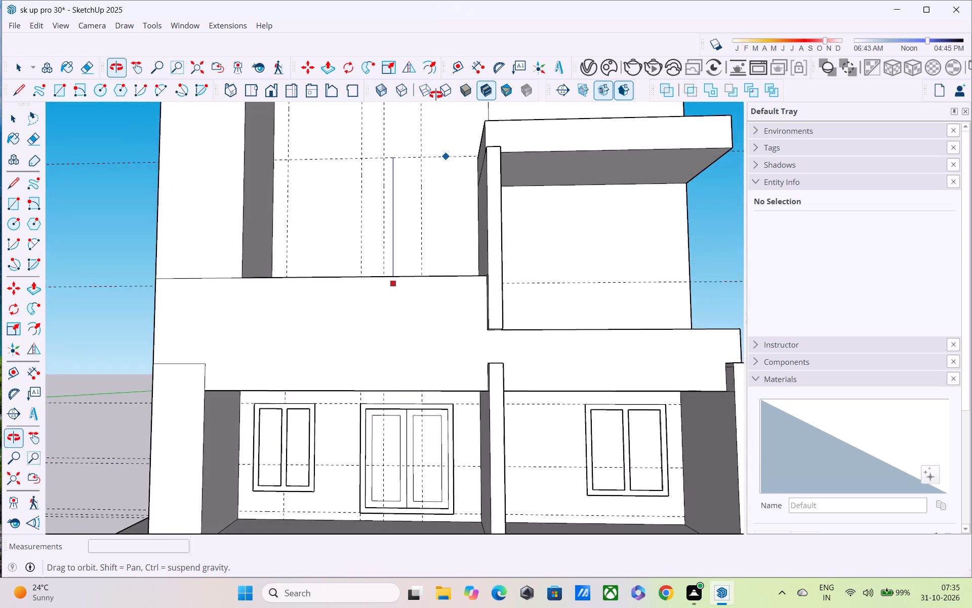
middle_click_drag(436, 95, 428, 138)
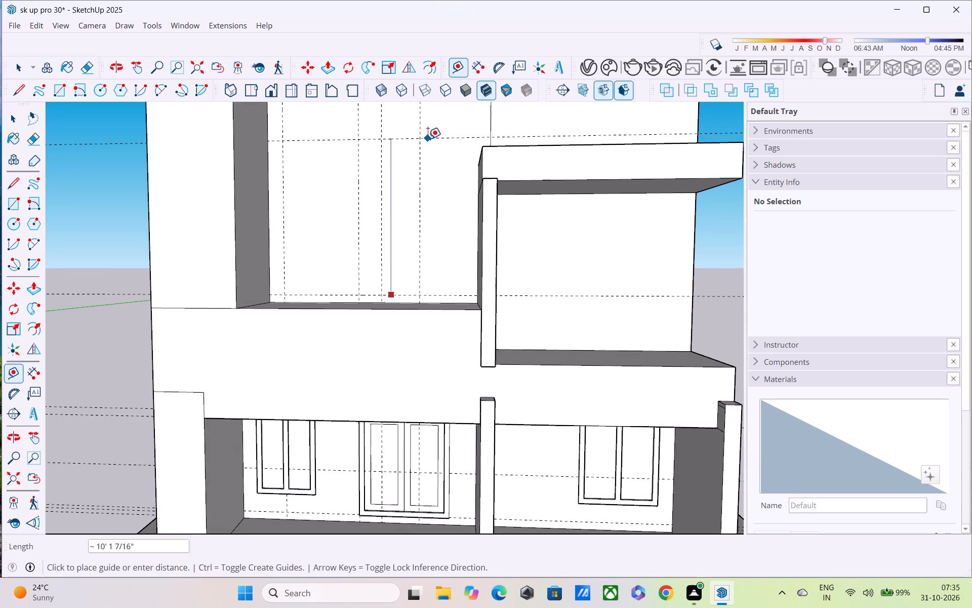
type("7'")
key("Return")
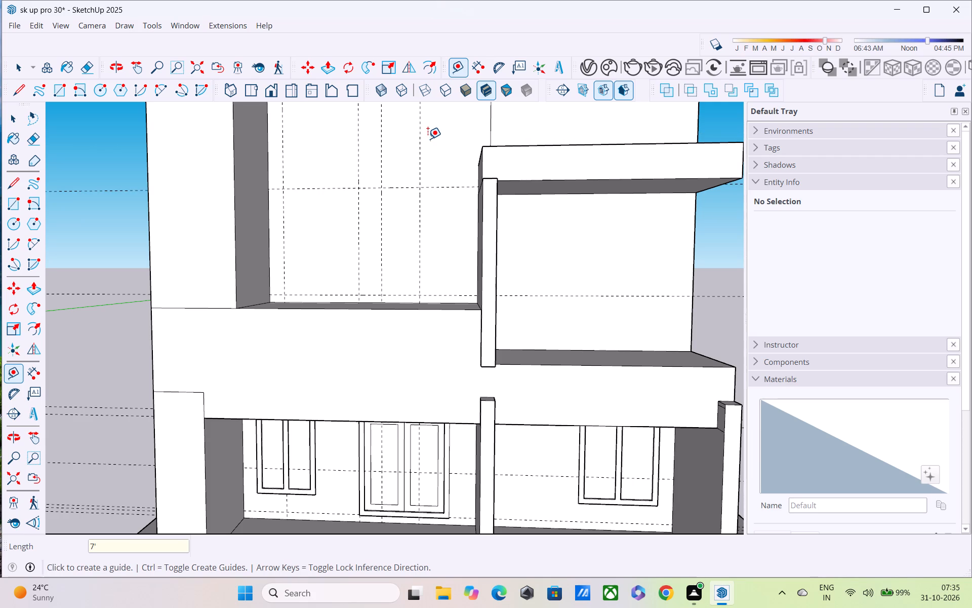
Place another horizontal guide on the recessed wall, 3' from the upper horizontal guide.
scroll(428, 139, "down", 5)
middle_click_drag(428, 150, 360, 288)
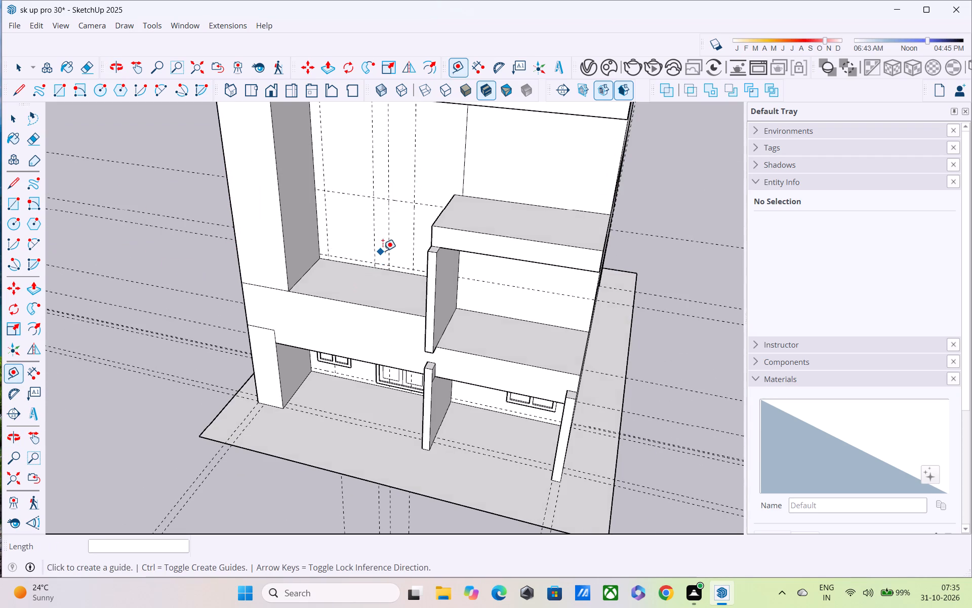
middle_click_drag(390, 235, 498, 60)
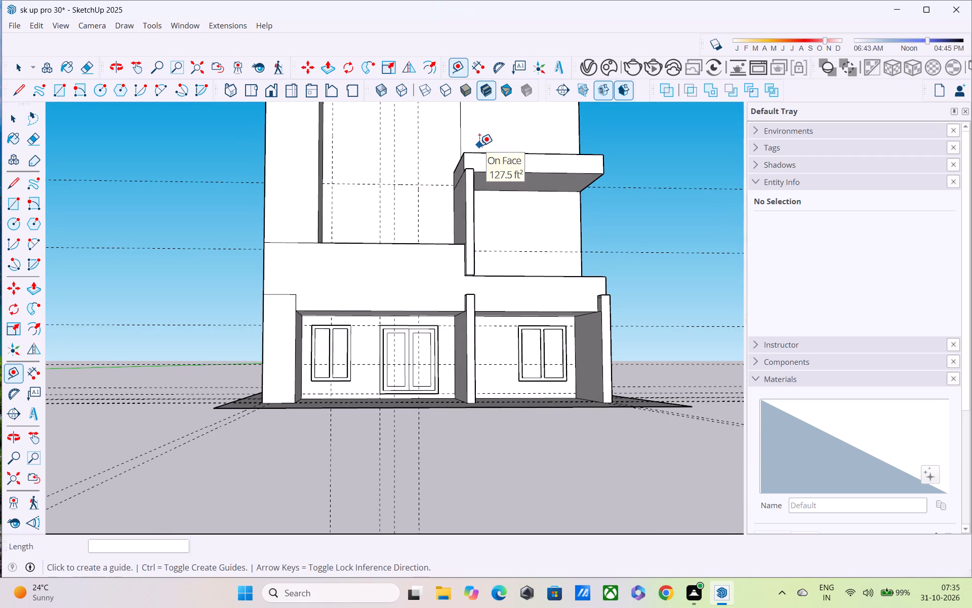
scroll(454, 174, "up", 2)
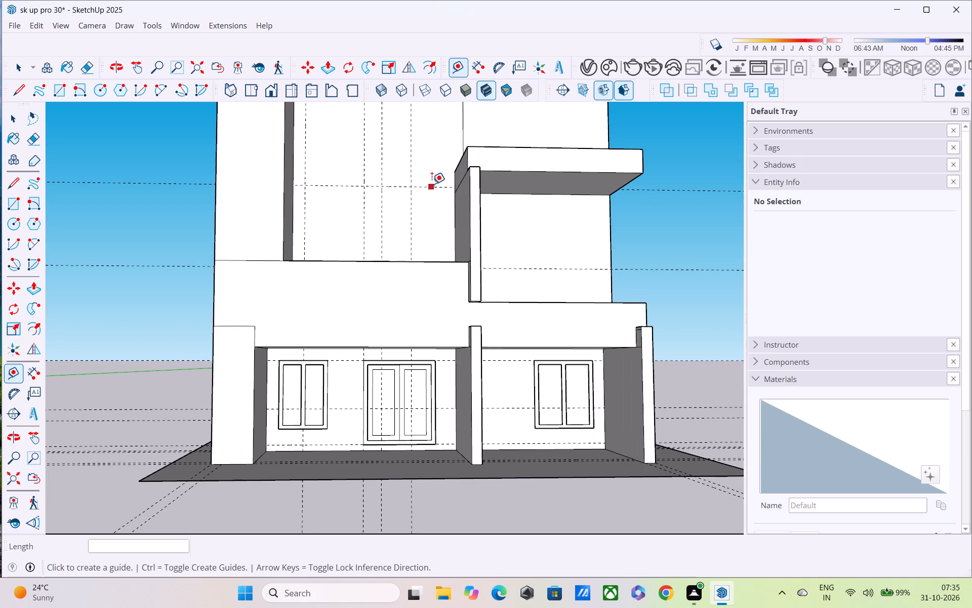
left_click(431, 184)
type("3'")
key("Return")
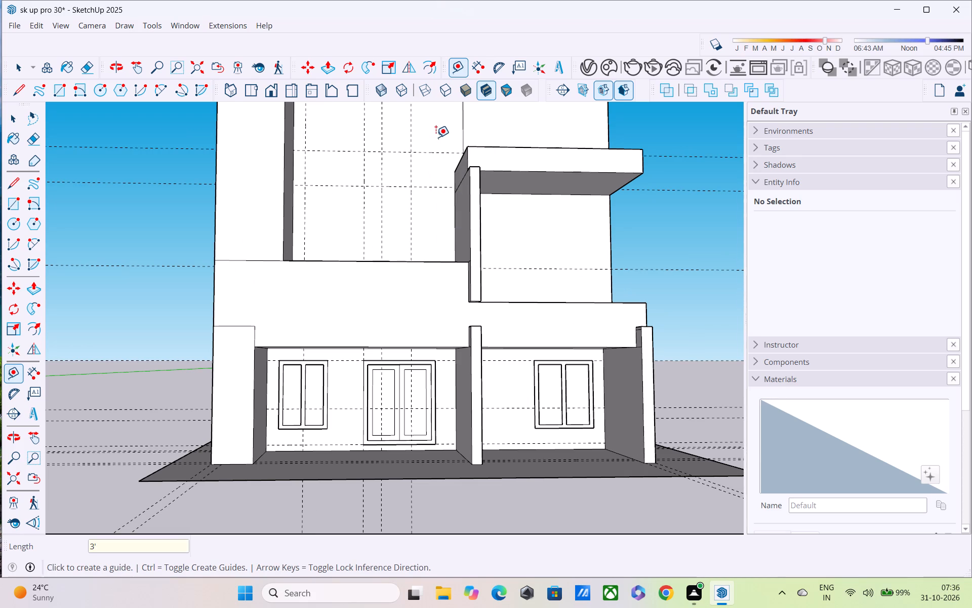
Measure the height of the ground-floor double door from its bottom guide to its top corner.
scroll(436, 137, "down", 2)
middle_click_drag(436, 130, 335, 297)
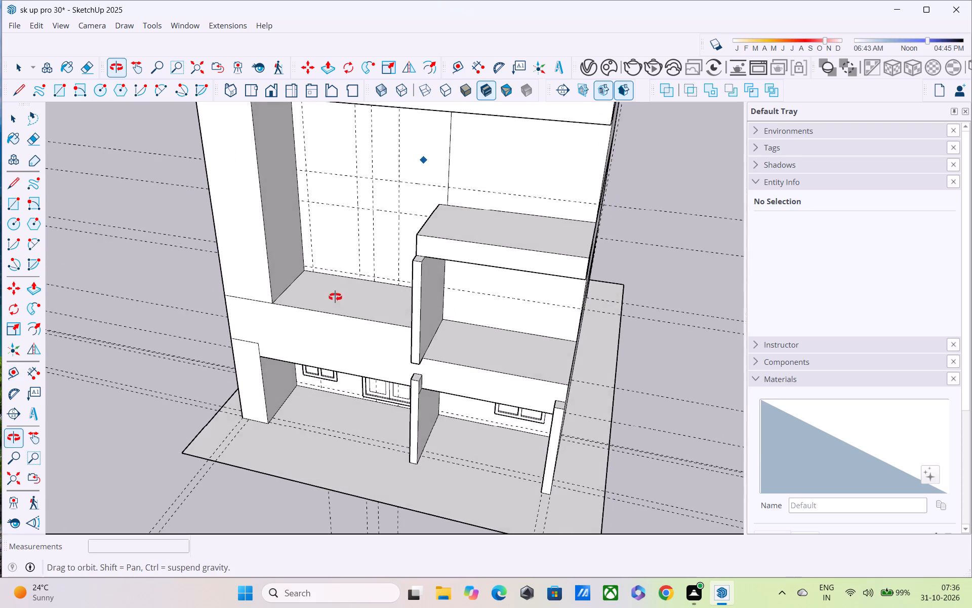
middle_click_drag(335, 297, 335, 297)
scroll(344, 269, "up", 3)
middle_click_drag(402, 211, 437, 142)
scroll(443, 143, "down", 6)
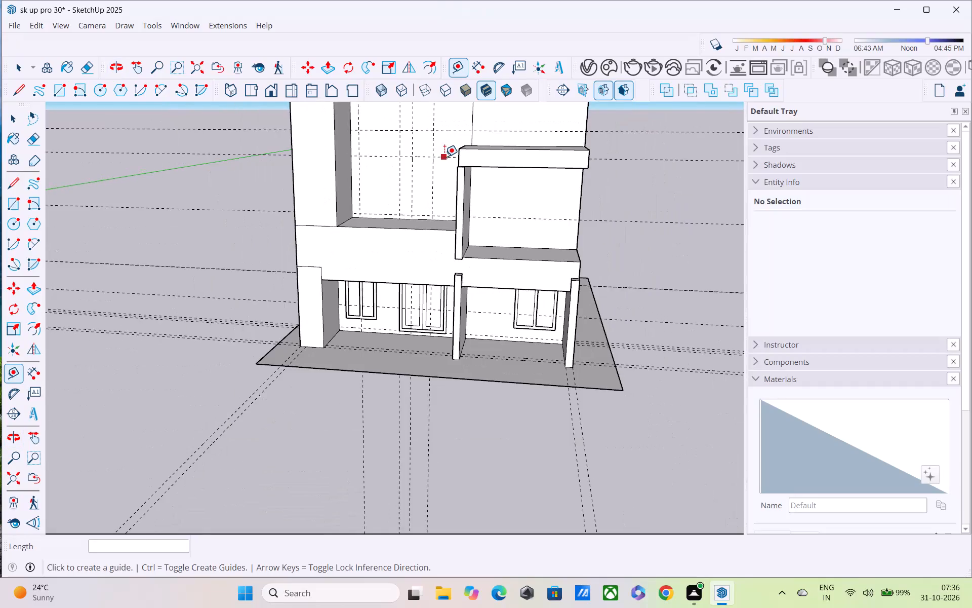
scroll(444, 158, "up", 4)
middle_click_drag(428, 177, 447, 112)
scroll(447, 112, "down", 3)
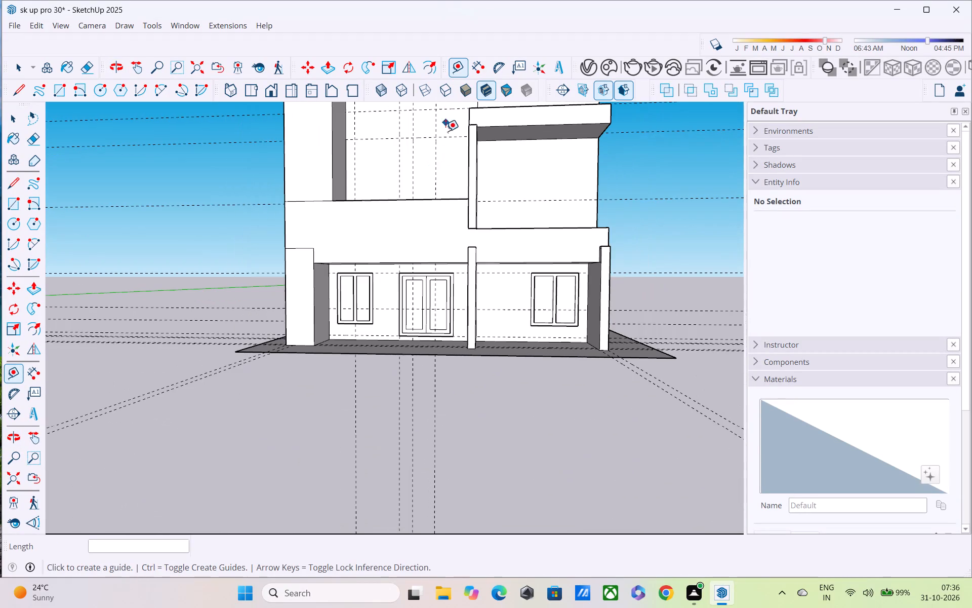
scroll(389, 329, "up", 3)
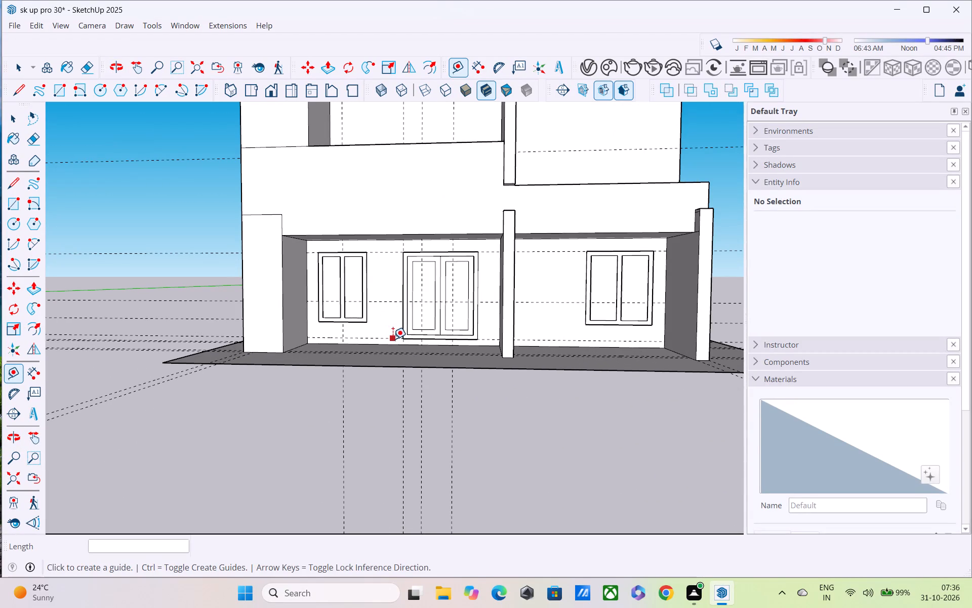
left_click(393, 339)
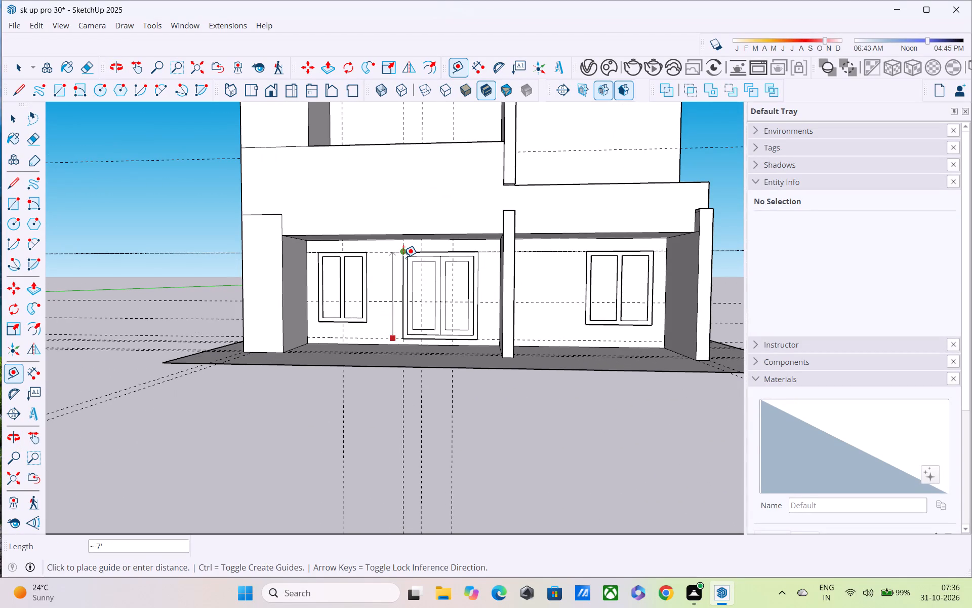
key("Escape")
scroll(403, 247, "down", 5)
middle_click_drag(409, 231, 412, 357)
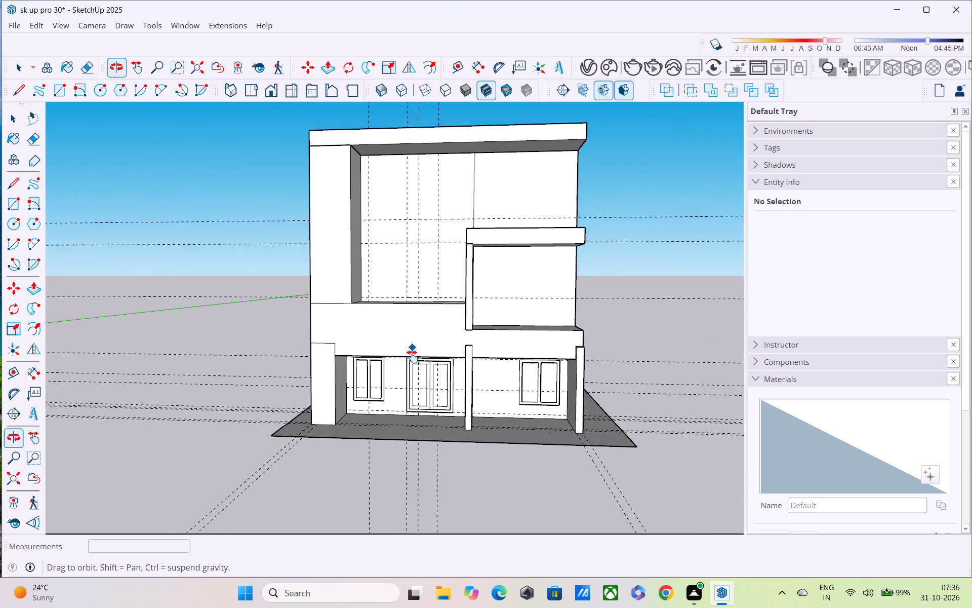
Draw a 5' by 7' rectangle on the recessed first-floor wall, between the first two vertical guides and the lower horizontal guides.
middle_click_drag(412, 357, 411, 364)
scroll(409, 280, "up", 1)
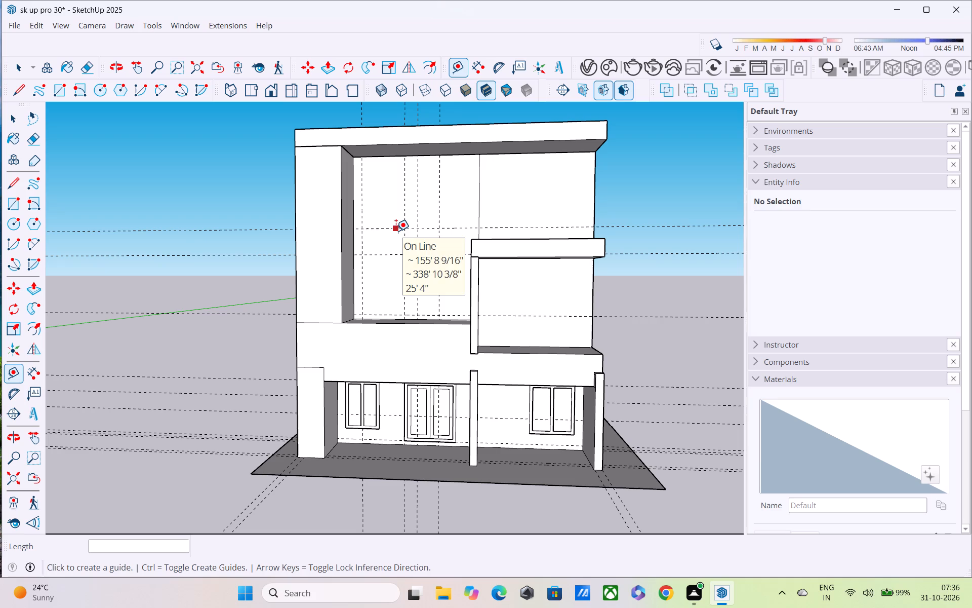
key("space")
double_click(388, 265)
left_click(208, 230)
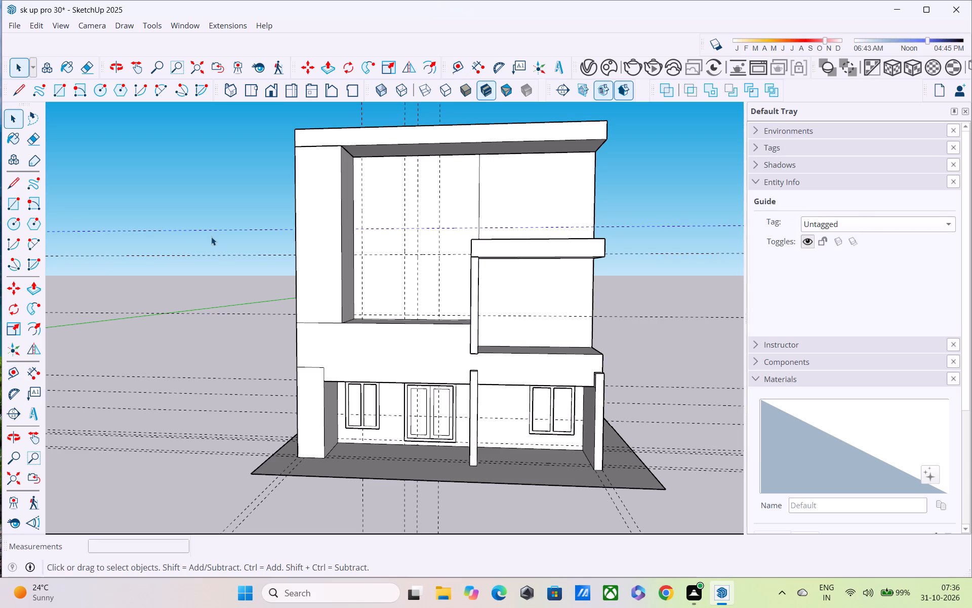
key("r")
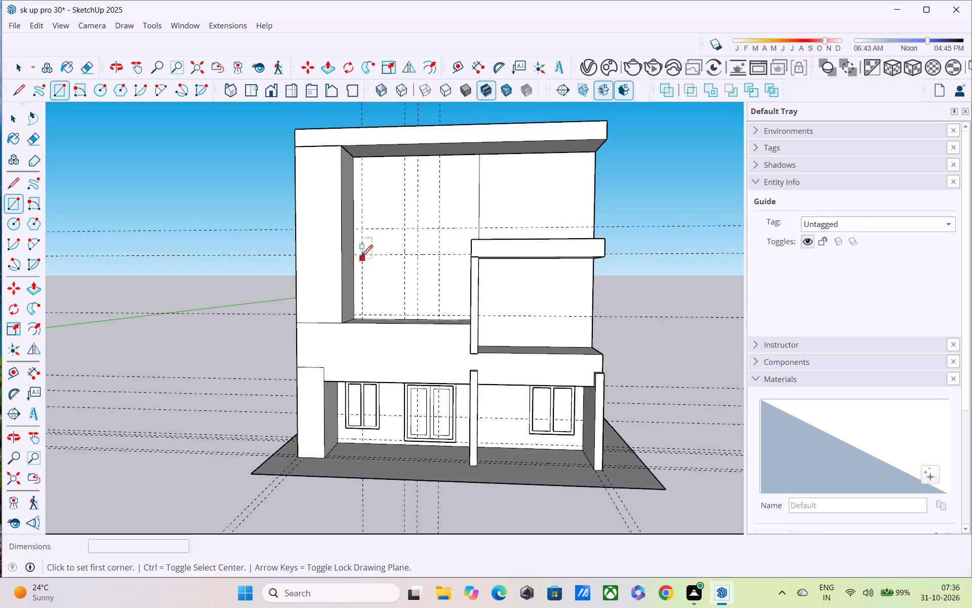
left_click(361, 256)
left_click(404, 316)
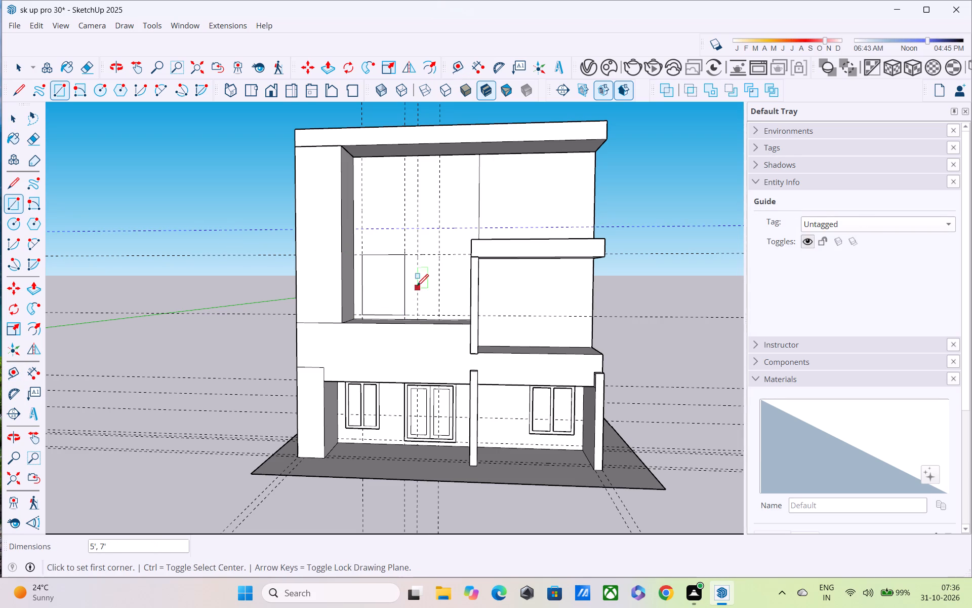
Draw a 2' 6" by 7' rectangle between the last two vertical guides, level with the wider rectangle.
left_click(416, 257)
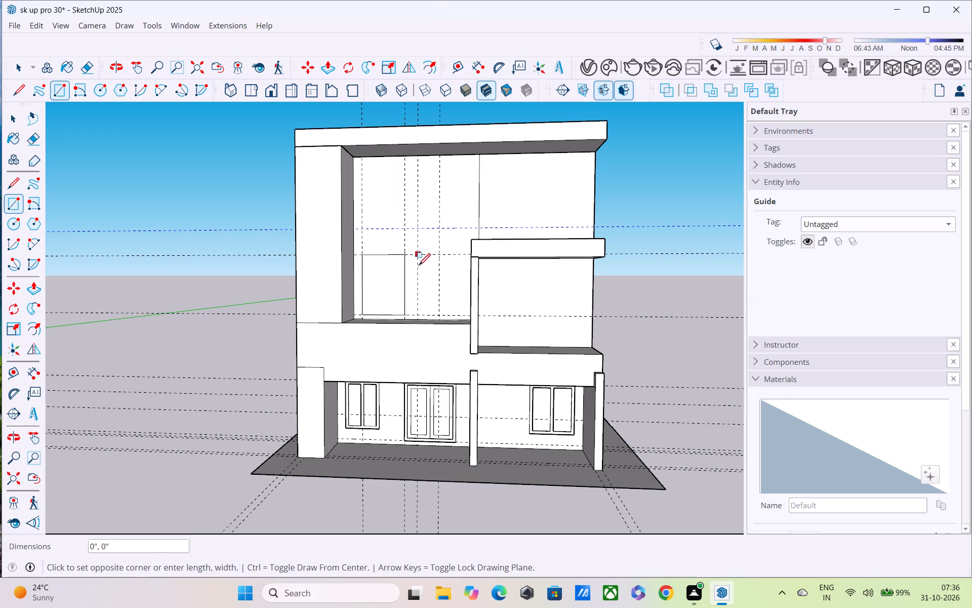
left_click(441, 314)
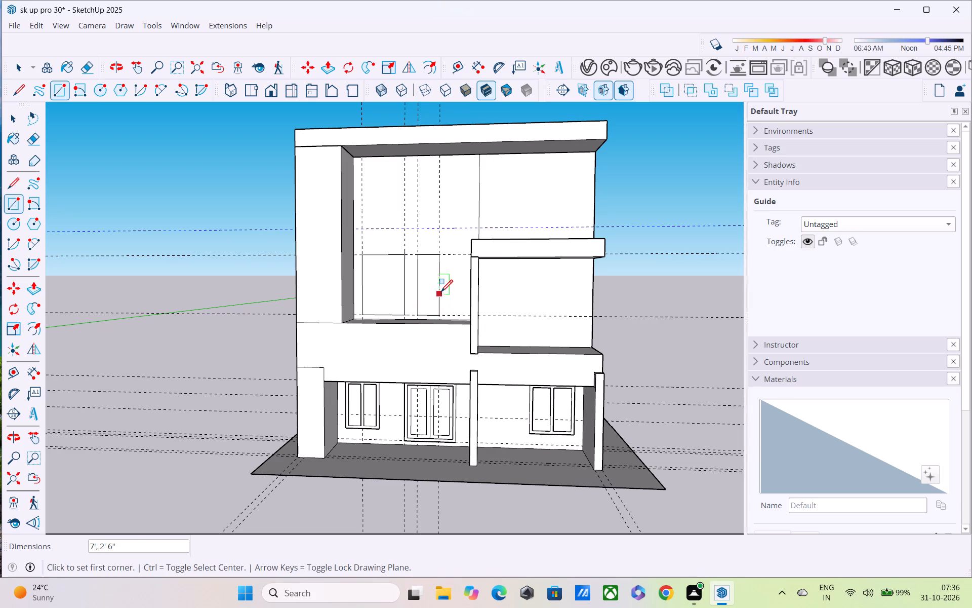
key("space")
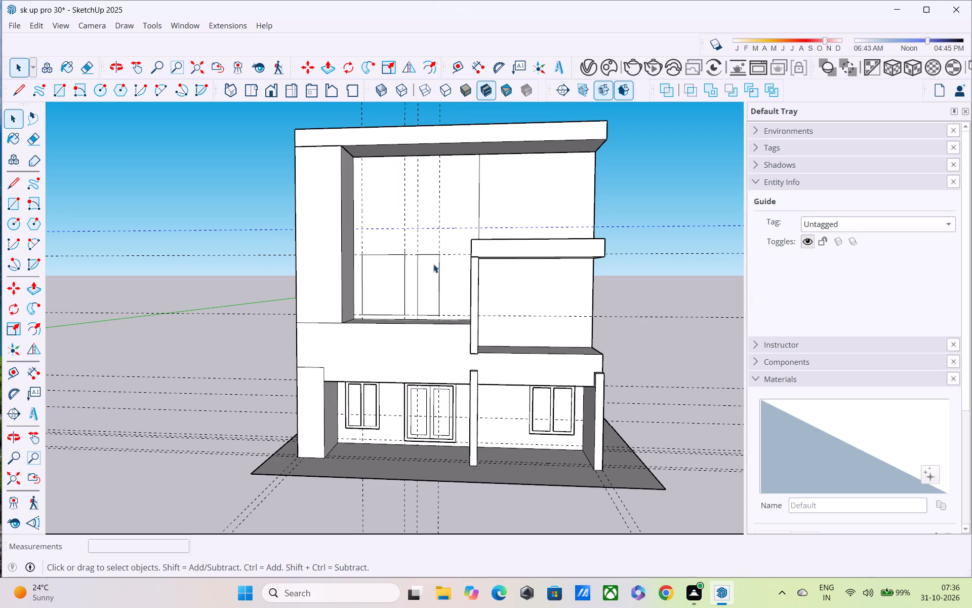
Offset the outline of the 5' by 7' rectangle 4" inward to form a frame.
key("f")
left_click(380, 274)
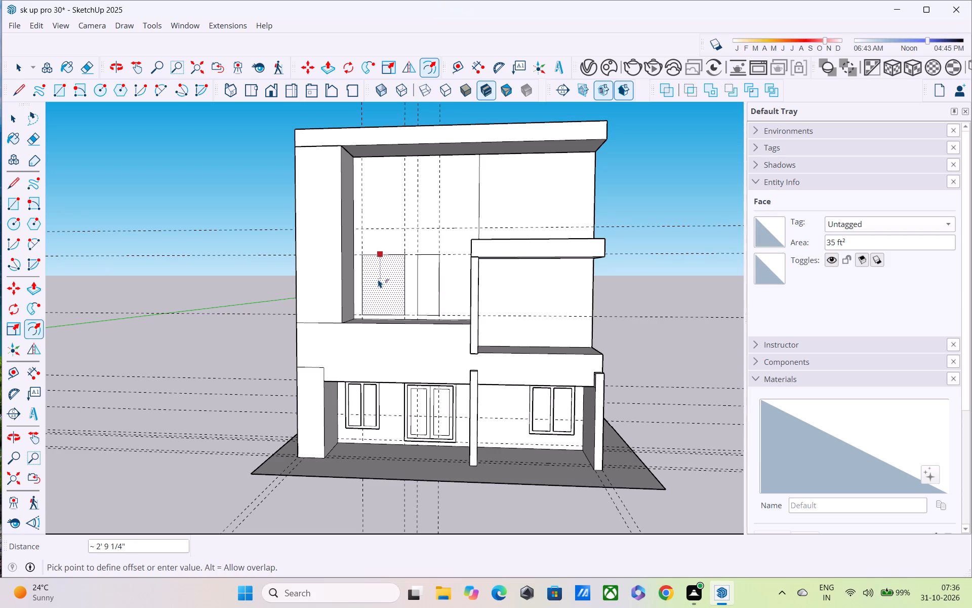
type("4\"")
key("Return")
Draw a vertical centre line inside the wide opening's frame, from the inner top edge's midpoint to the inner bottom edge.
key("l")
scroll(384, 269, "up", 2)
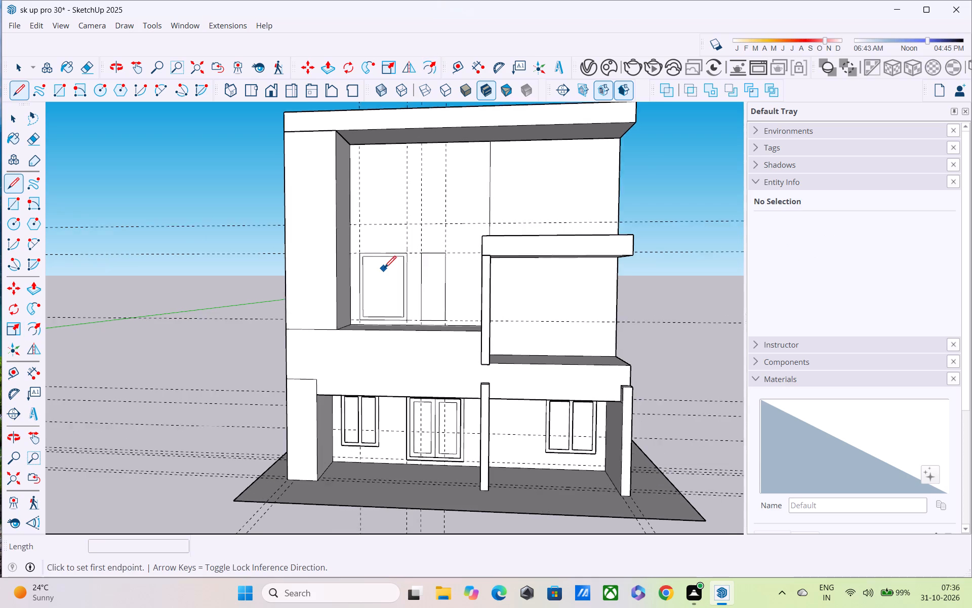
scroll(402, 265, "up", 3)
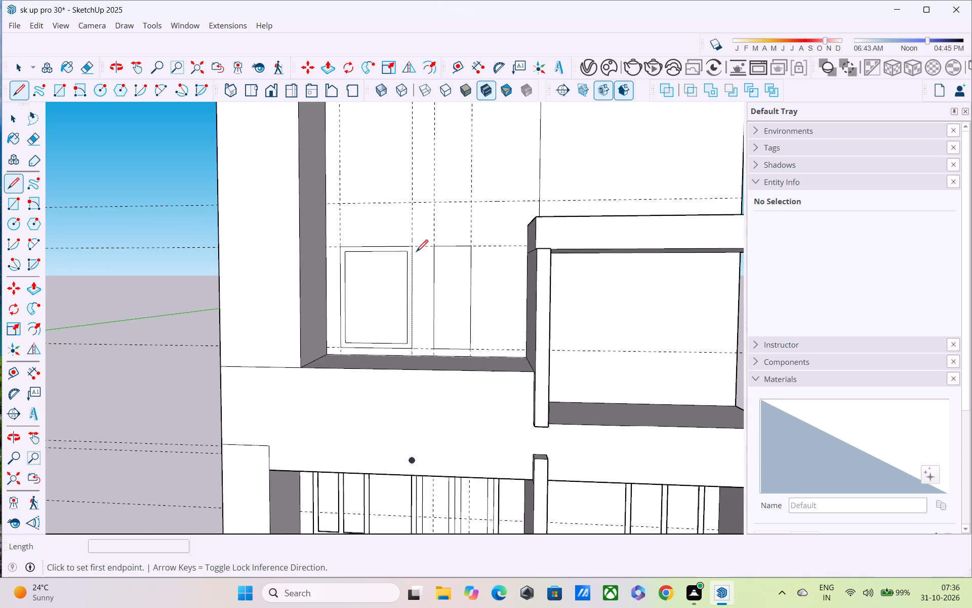
scroll(416, 253, "up", 1)
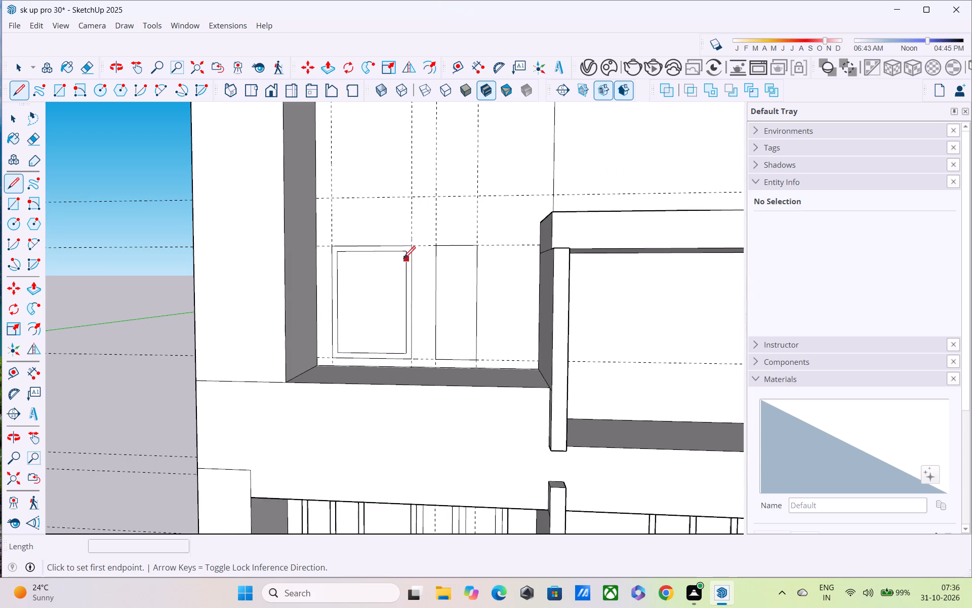
left_click(376, 250)
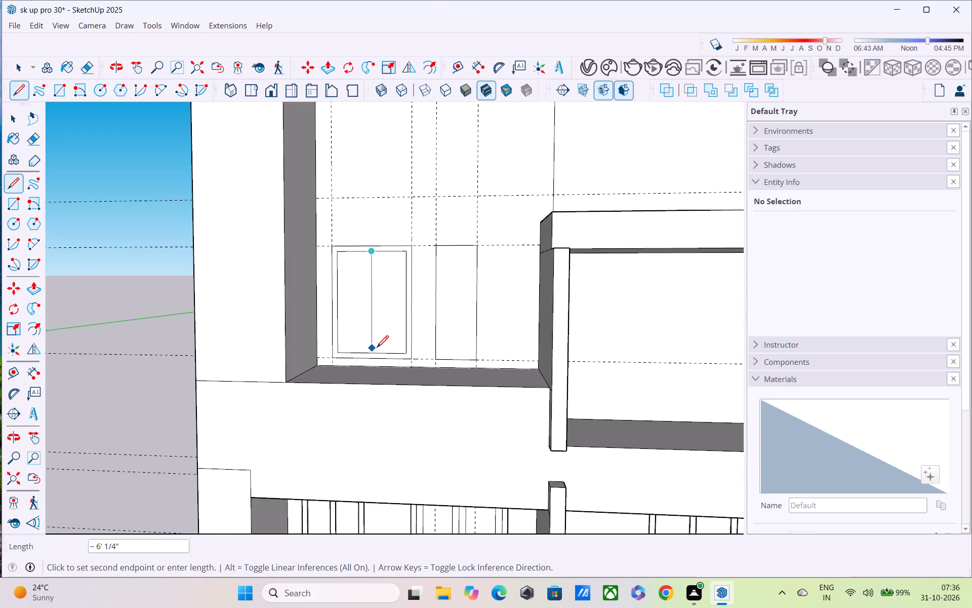
left_click(377, 351)
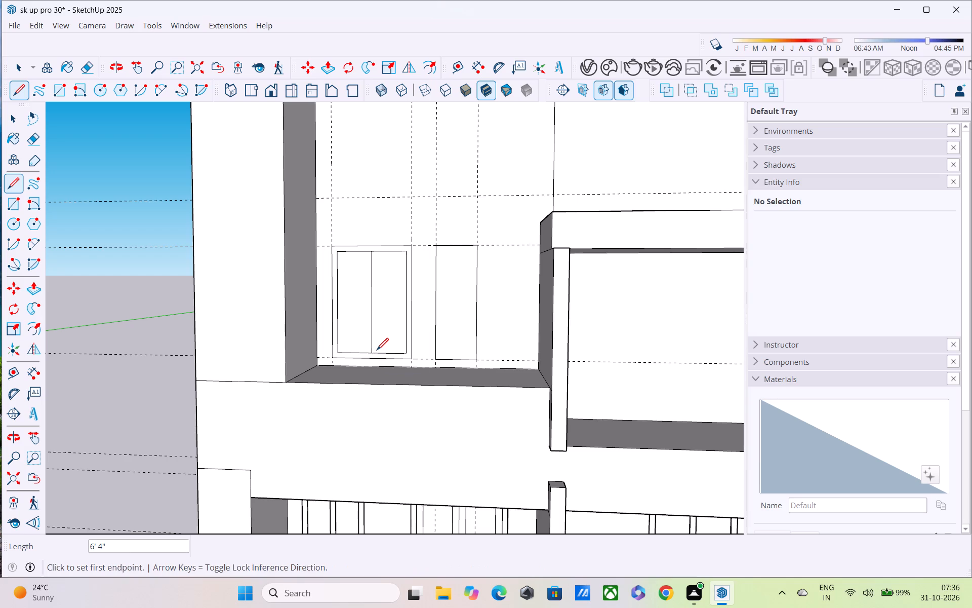
key("space")
key("p")
key("space")
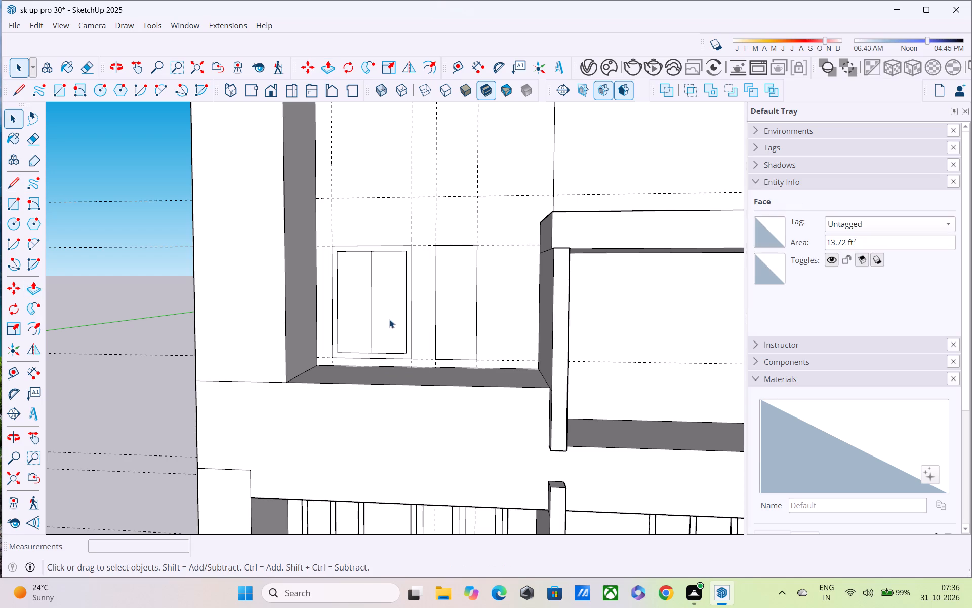
Copy the centre line 2" toward the narrow opening, and copy that line 4" back to outline the mullion.
left_click(372, 268)
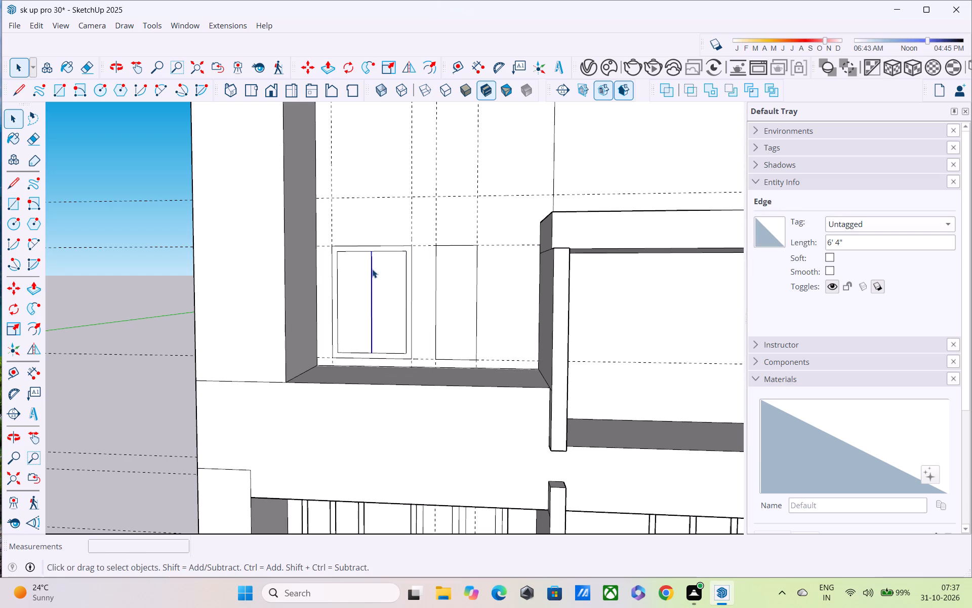
key("m")
left_click(371, 353)
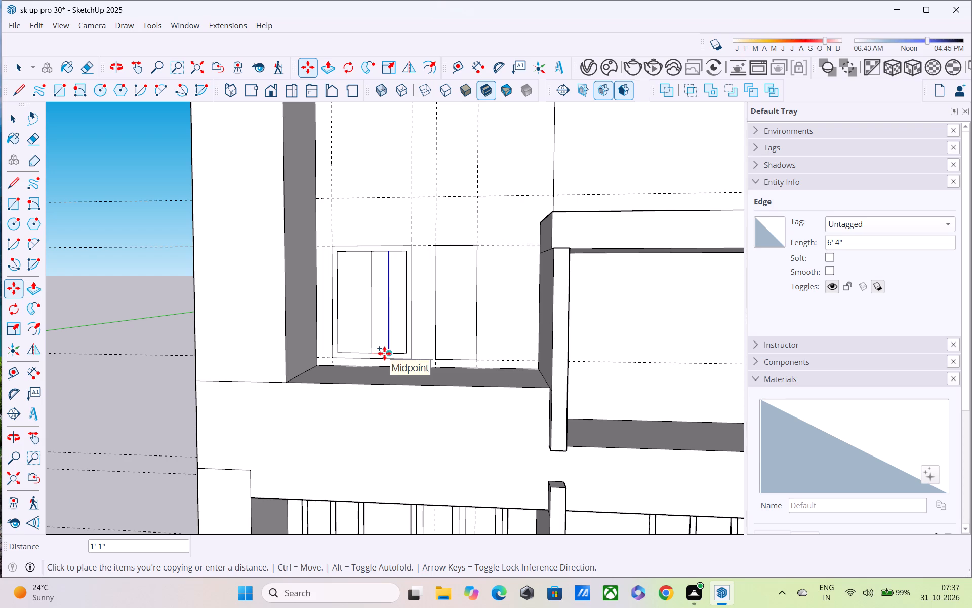
type("2\"")
key("Return")
scroll(384, 353, "up", 4)
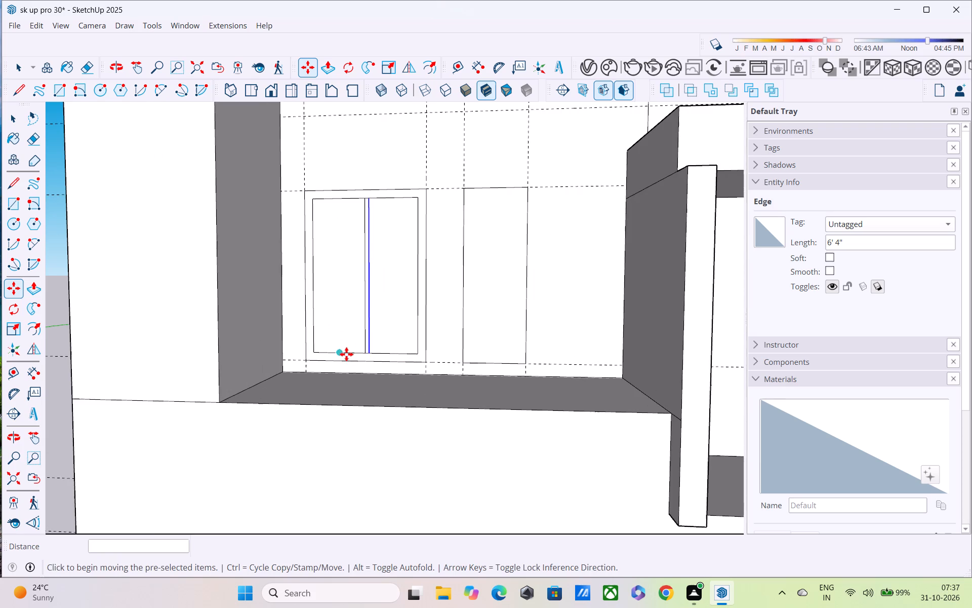
left_click(369, 355)
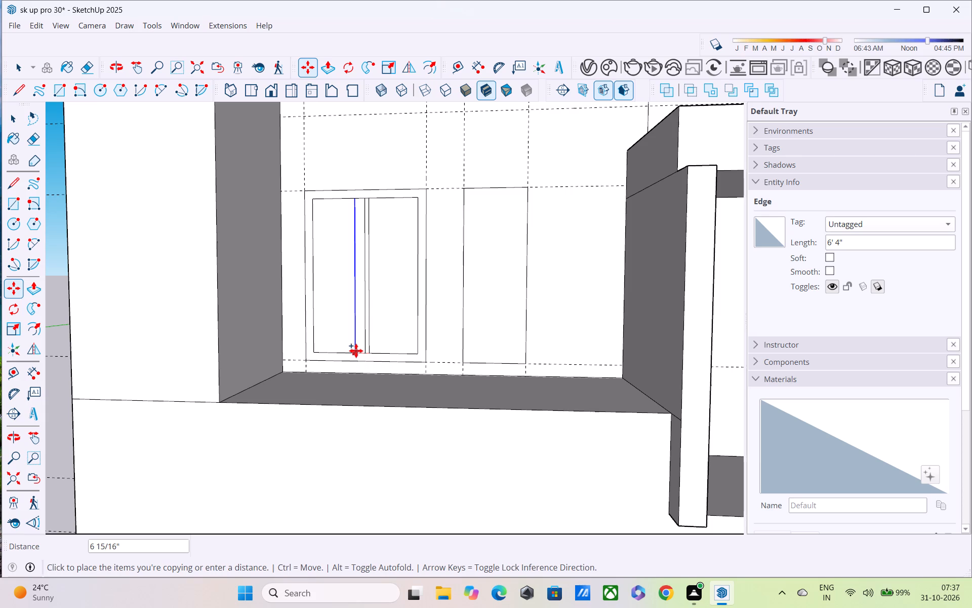
type("4\"")
key("Return")
key("space")
Delete the original centre line between the two mullion edges of the wide opening.
scroll(3, 439, "up", 2)
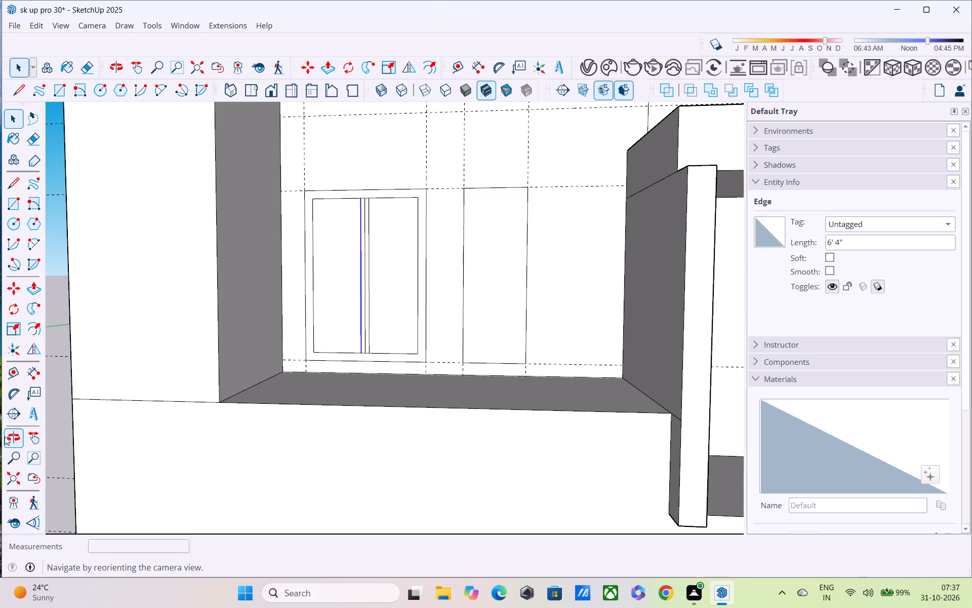
scroll(5, 436, "up", 1)
scroll(386, 336, "up", 6)
left_click(358, 283)
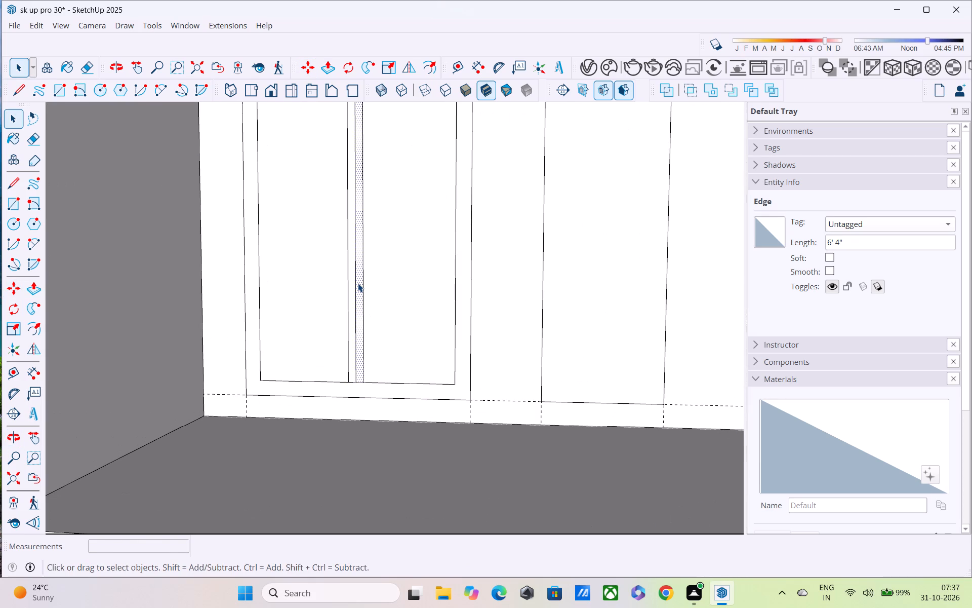
left_click(355, 311)
key("Delete")
Offset the outline of the narrow 2' 6" by 7' rectangle 3" inward to form its frame.
scroll(355, 311, "down", 6)
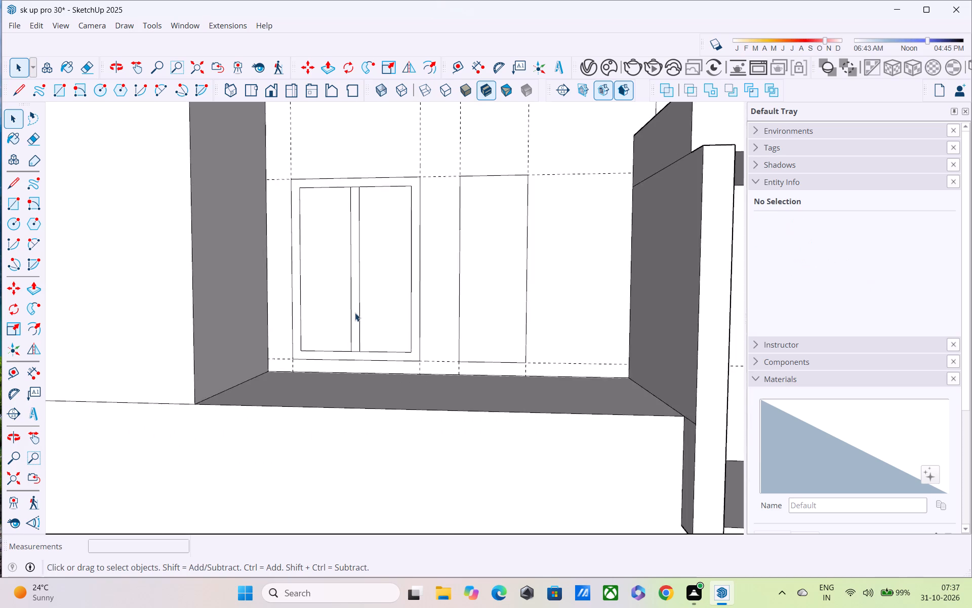
scroll(355, 313, "down", 3)
key("f")
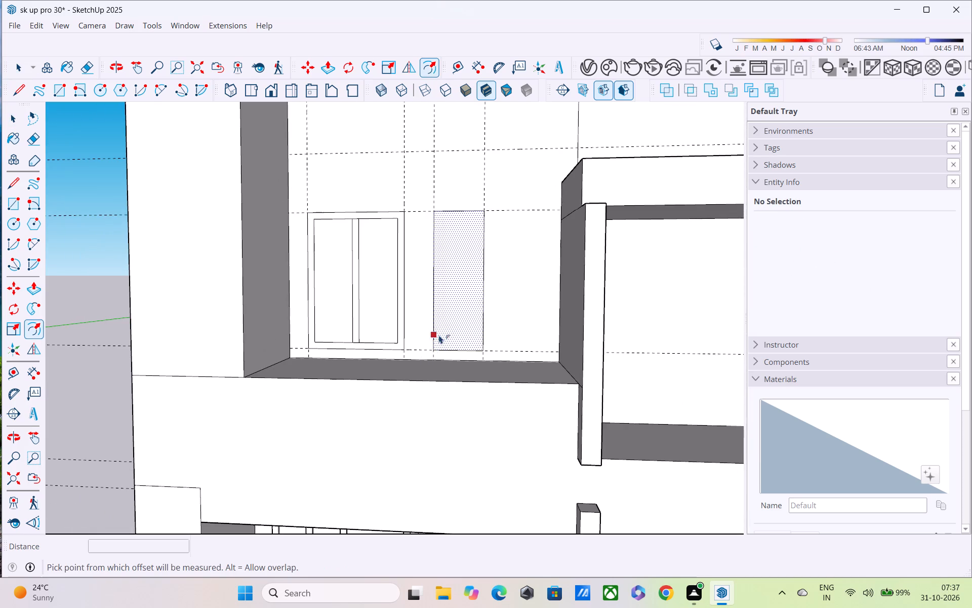
left_click(445, 326)
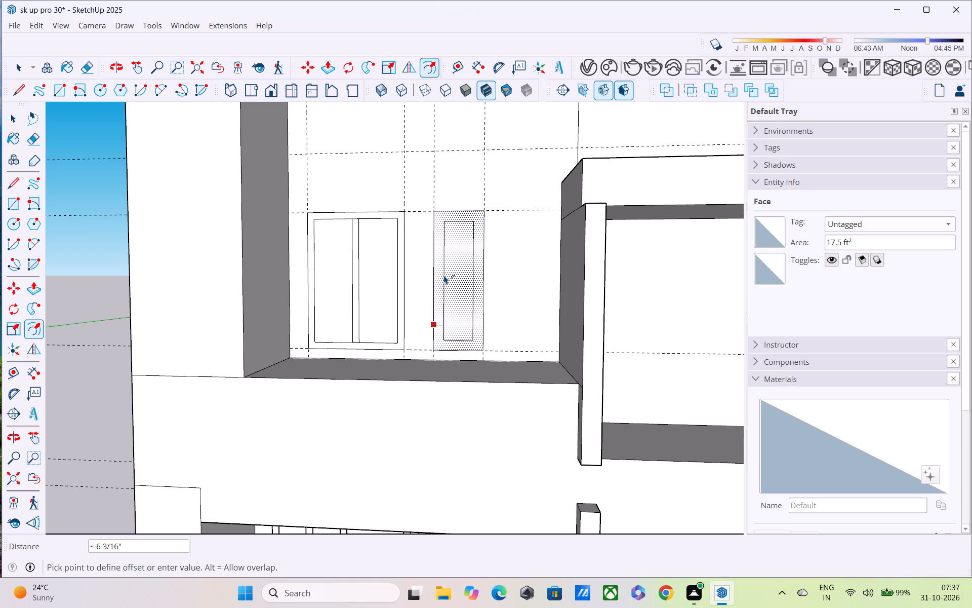
type("3\"")
key("Return")
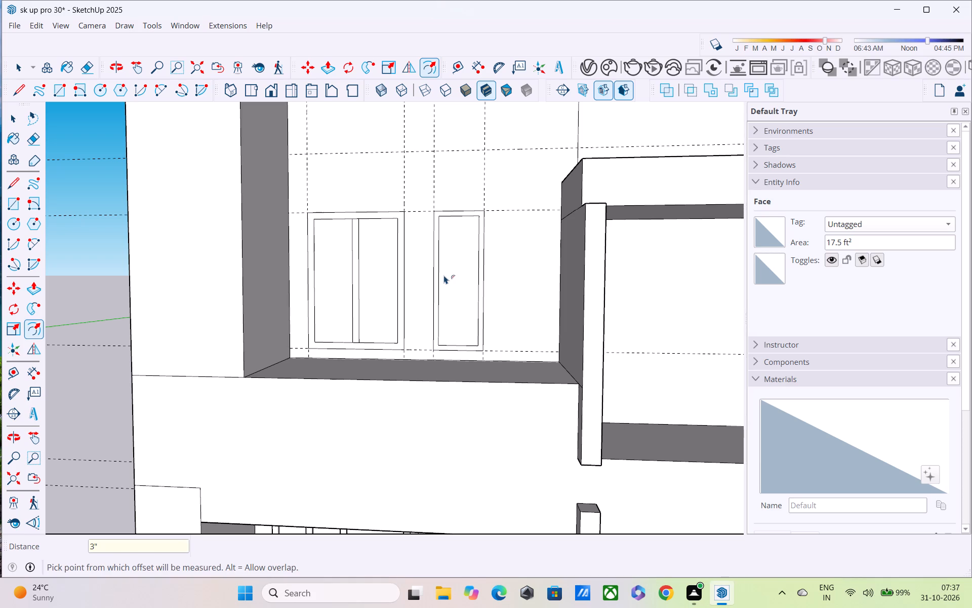
key("space")
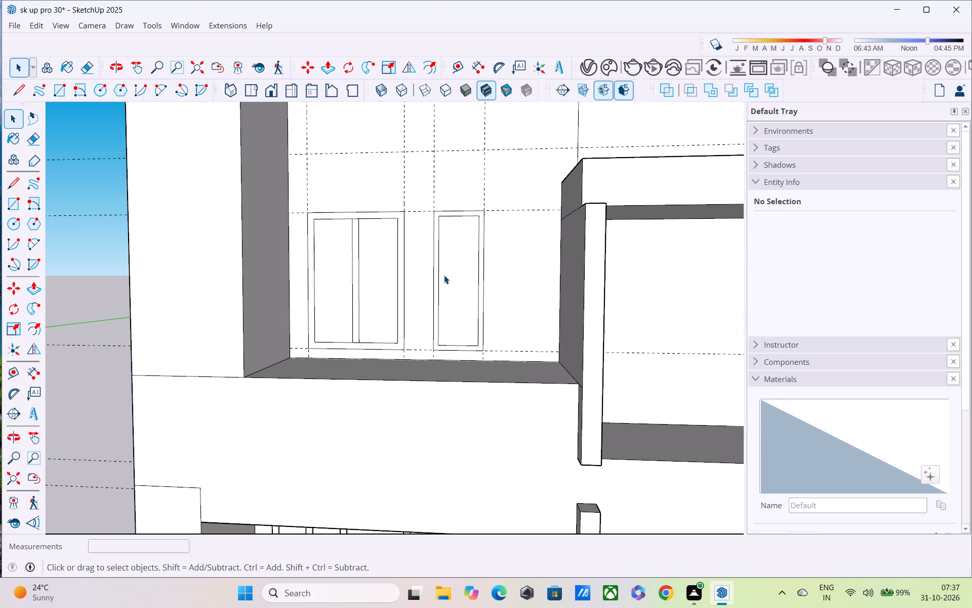
Examine the upper facade, balcony block and new opening outlines from several angles.
scroll(458, 259, "up", 3)
scroll(463, 254, "down", 4)
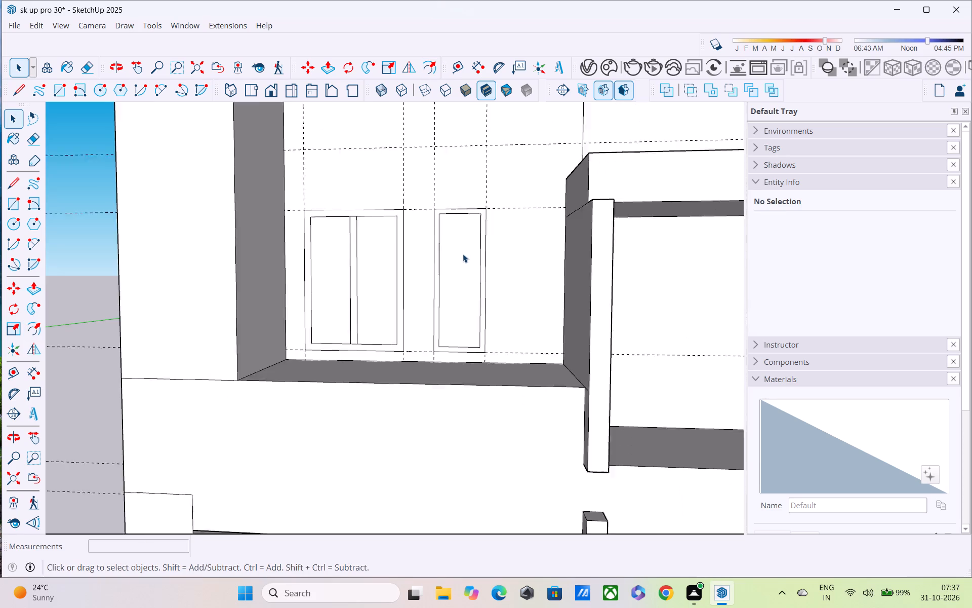
scroll(467, 245, "up", 1)
middle_click_drag(467, 245, 393, 253)
scroll(392, 251, "down", 4)
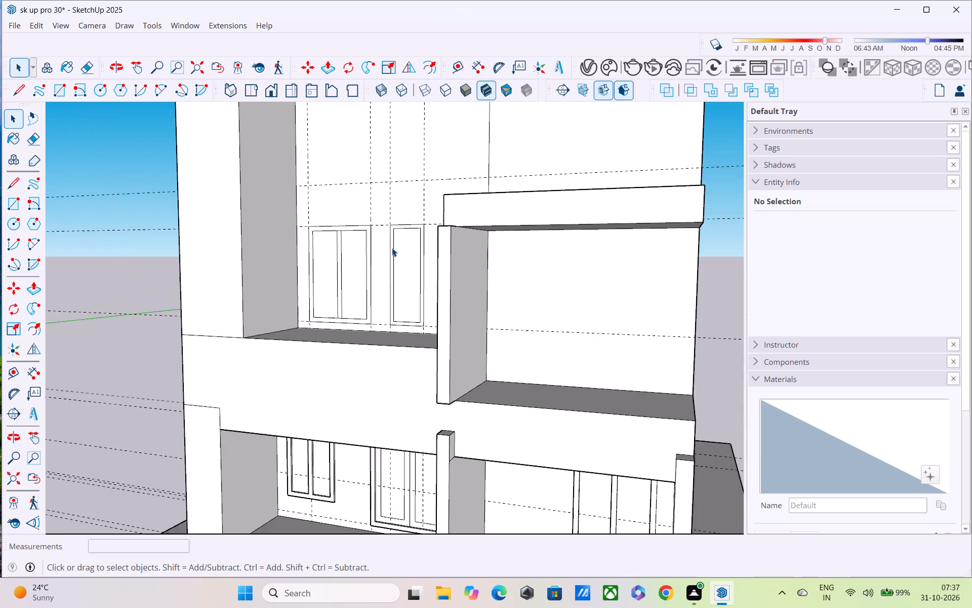
scroll(388, 243, "up", 1)
scroll(357, 192, "down", 5)
middle_click_drag(358, 187, 445, 223)
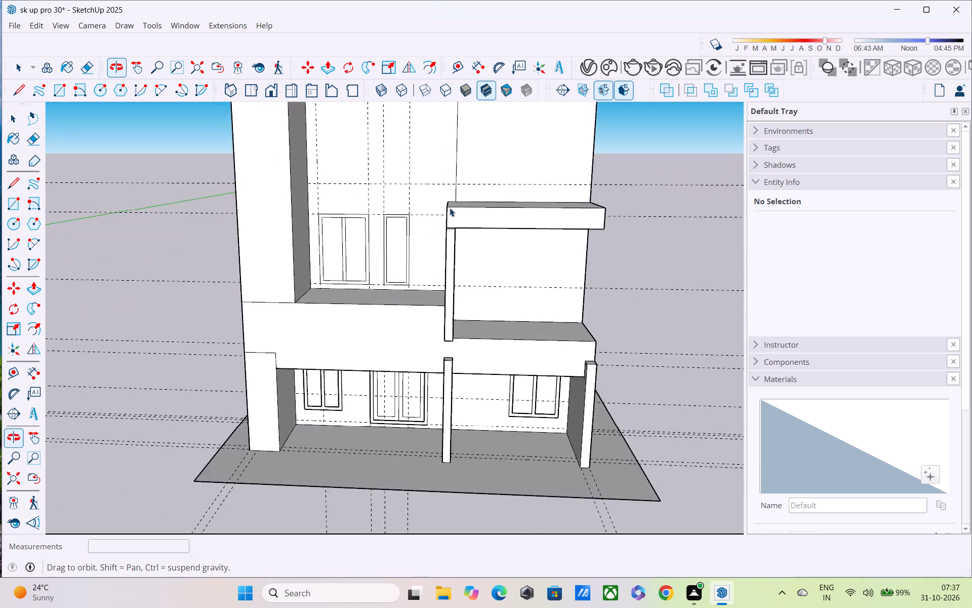
scroll(441, 203, "down", 4)
middle_click_drag(437, 203, 427, 175)
scroll(402, 198, "up", 5)
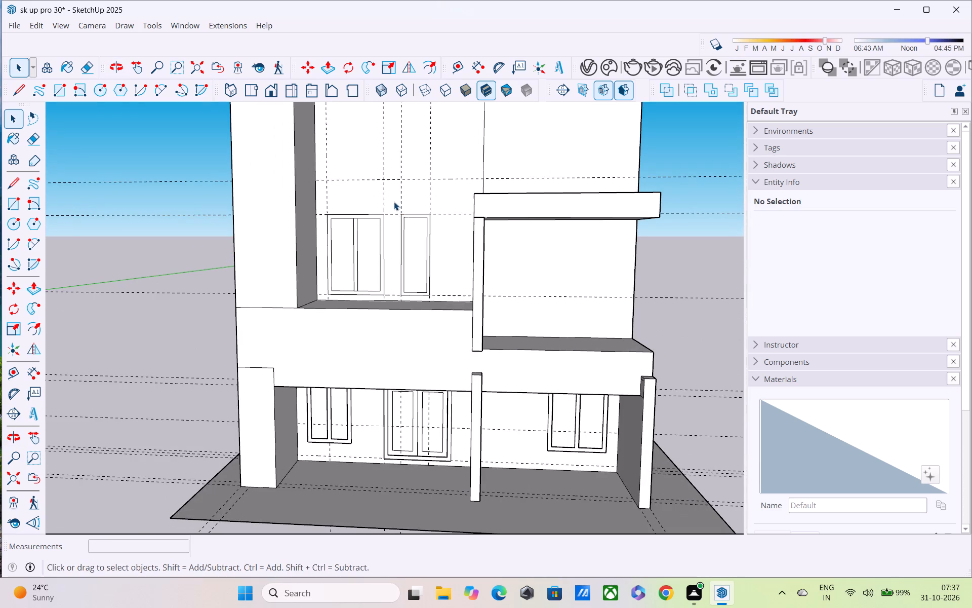
middle_click_drag(394, 202, 437, 266)
scroll(437, 266, "up", 1)
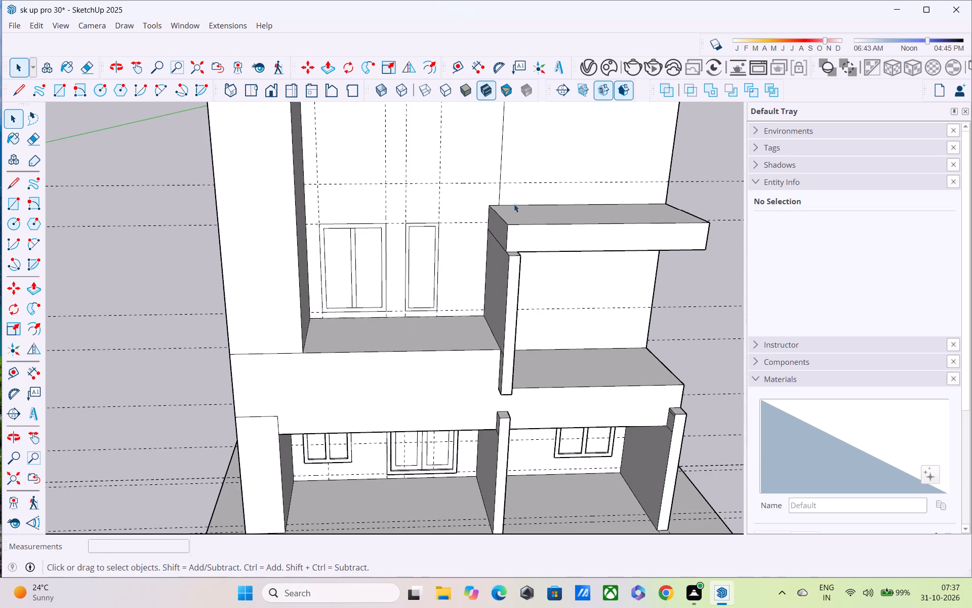
middle_click_drag(524, 176, 350, 164)
scroll(354, 163, "down", 3)
middle_click_drag(374, 166, 401, 171)
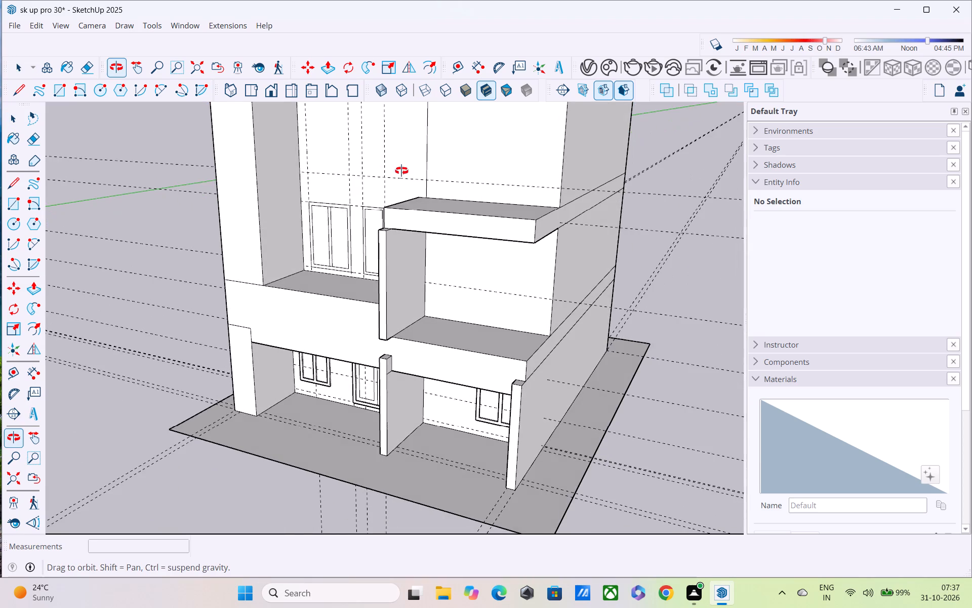
middle_click_drag(401, 171, 478, 315)
middle_click_drag(484, 320, 531, 248)
scroll(531, 248, "down", 4)
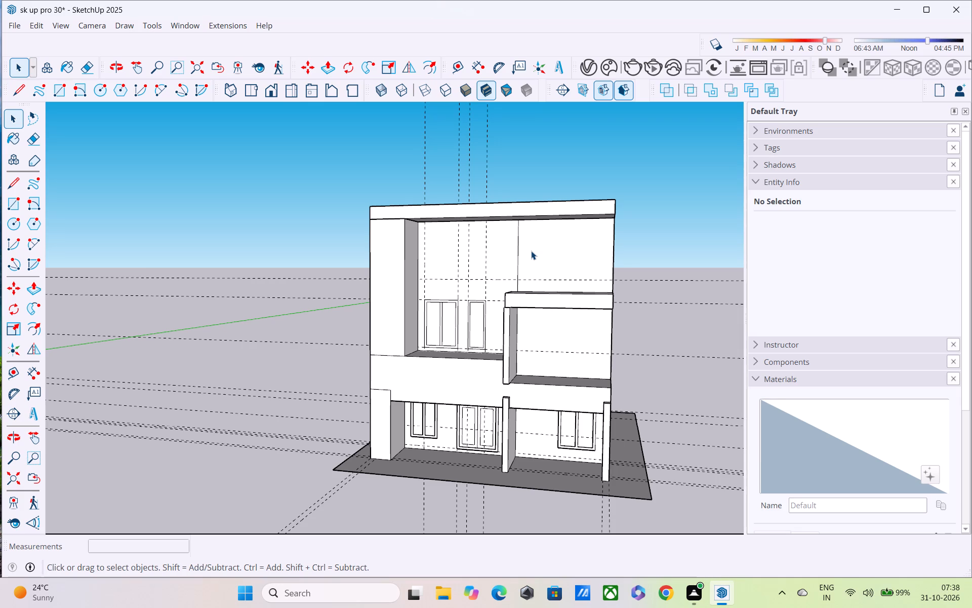
middle_click_drag(489, 260, 506, 265)
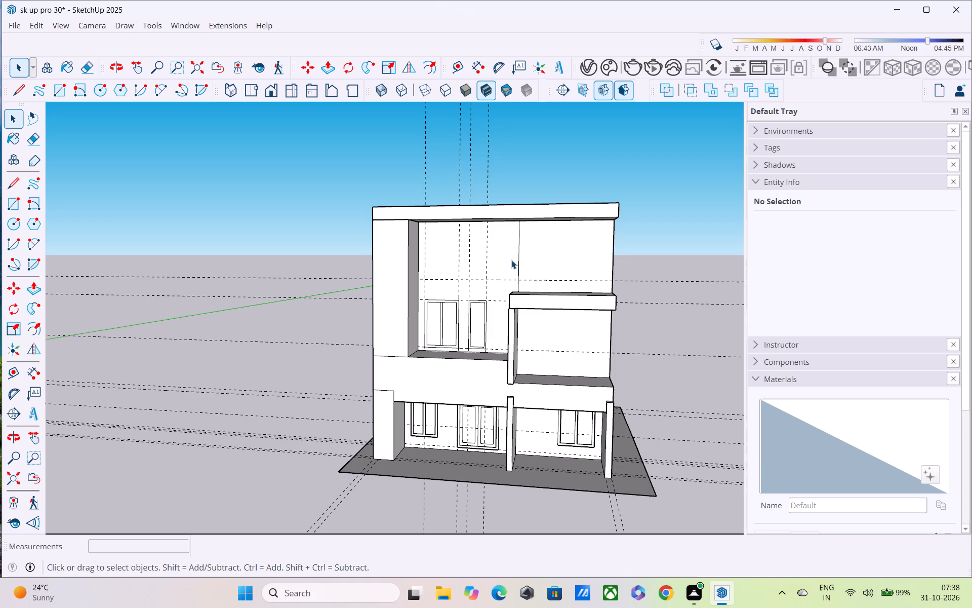
scroll(540, 229, "up", 2)
middle_click_drag(529, 242, 586, 264)
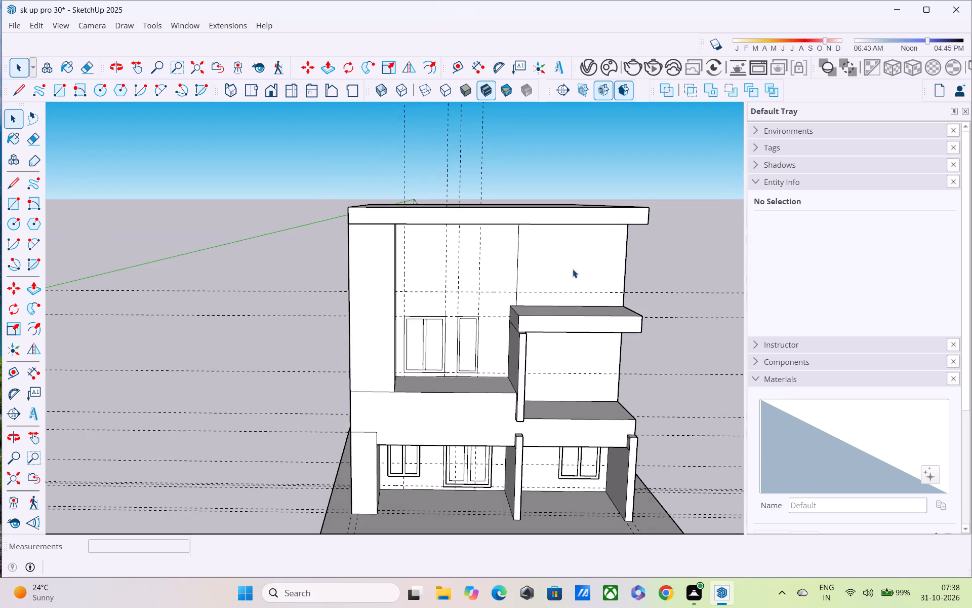
Copy the 10' vertical edge above the balcony block 9" toward the framed openings on the recessed upper wall.
scroll(461, 282, "up", 4)
scroll(494, 258, "up", 4)
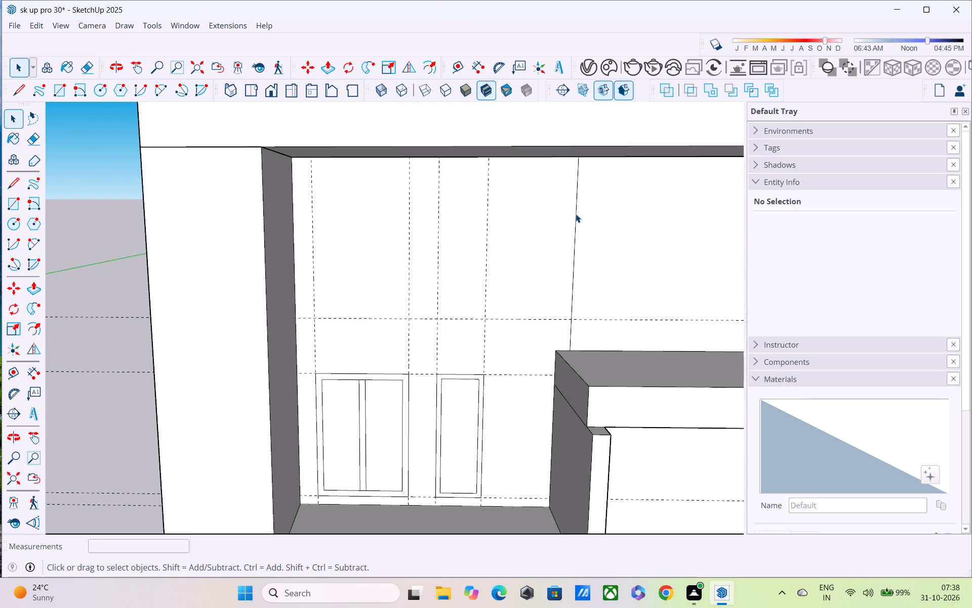
left_click(575, 213)
key("m")
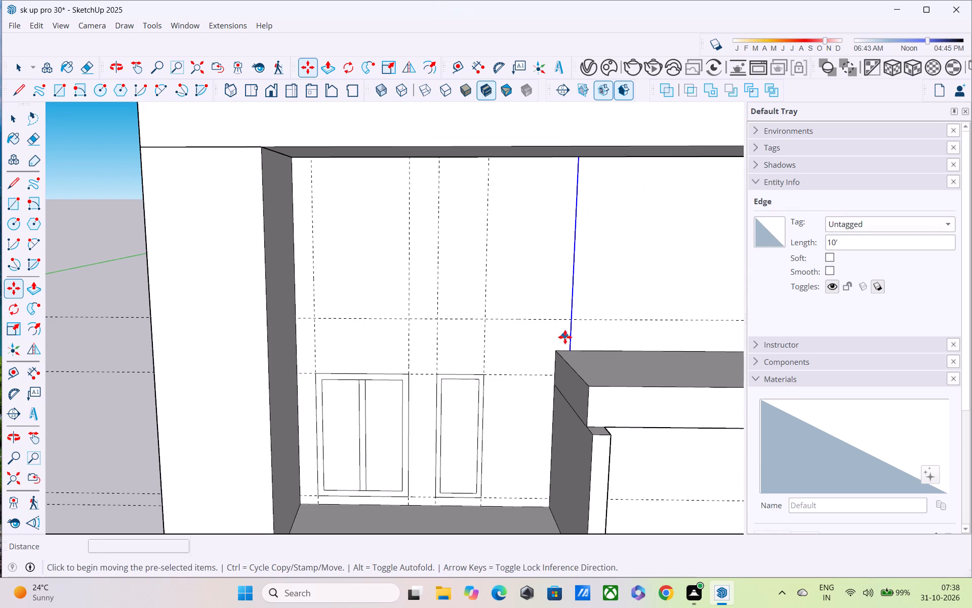
left_click(580, 156)
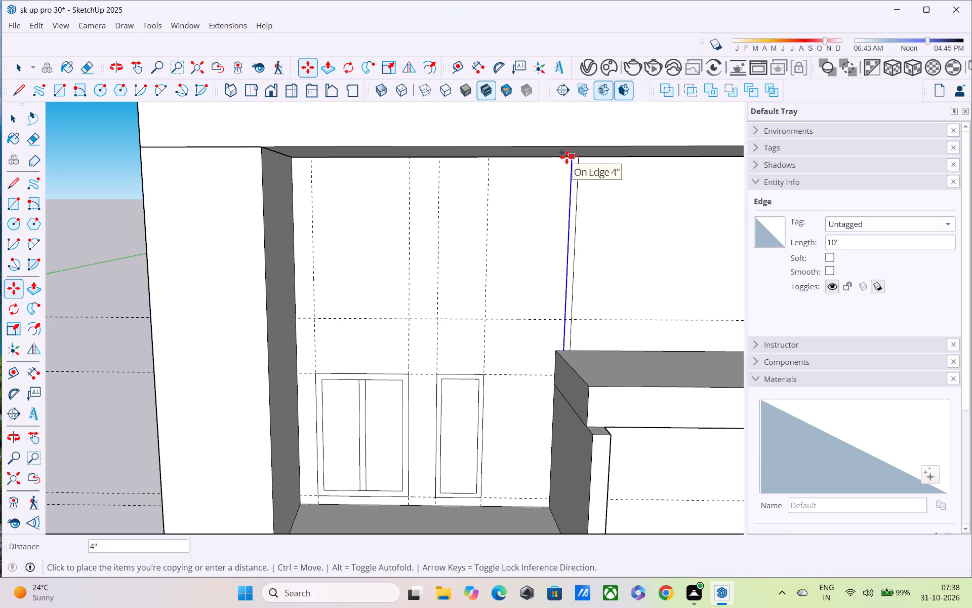
type("9\"")
key("Return")
key("space")
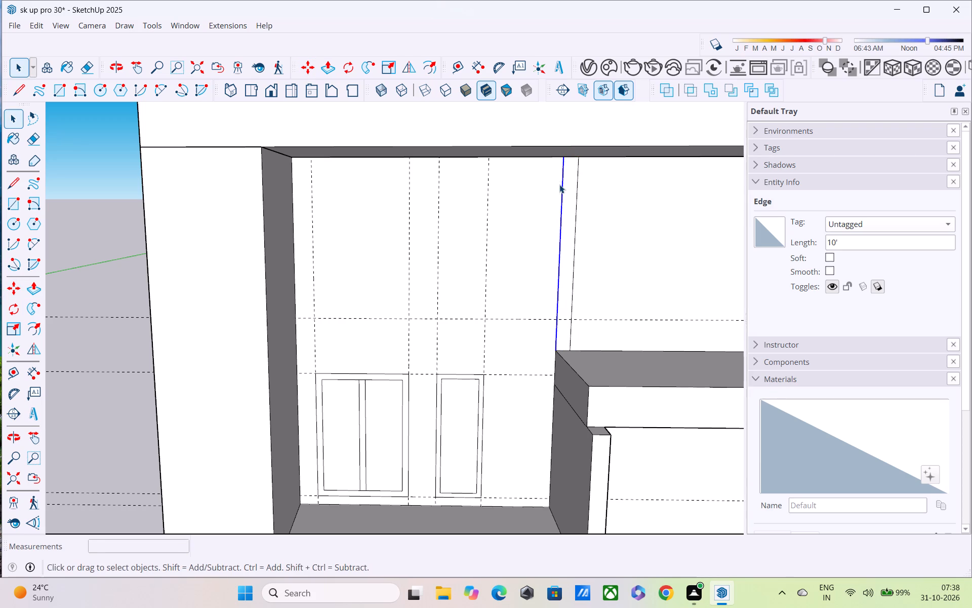
Pull the narrow 9" strip on the upper wall outward 7' to form a vertical fin.
key("p")
left_click(571, 199)
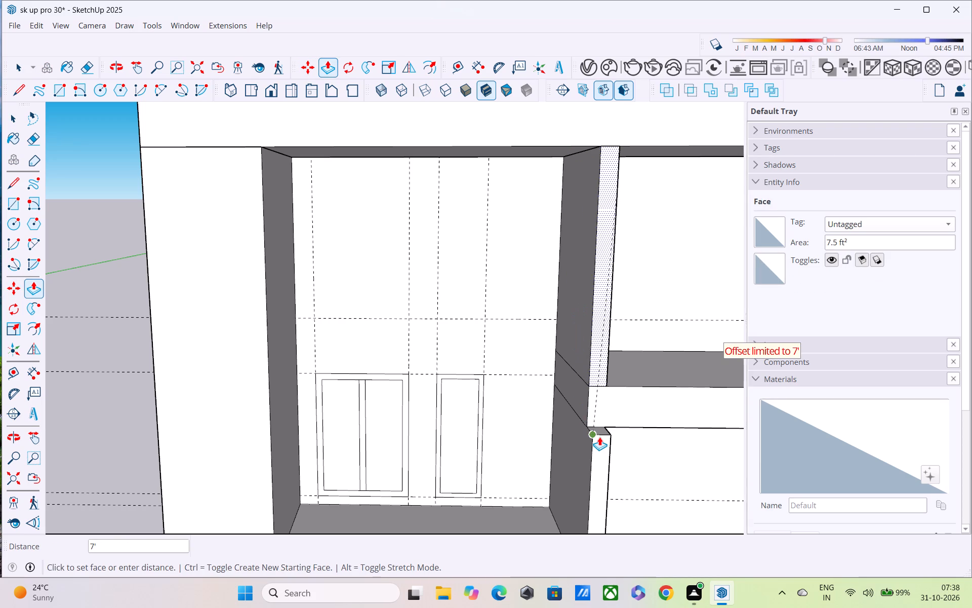
left_click(599, 437)
Extend the front face of the upper vertical fin about 1' 7 7/8" further, past the slab fronts.
left_click(602, 362)
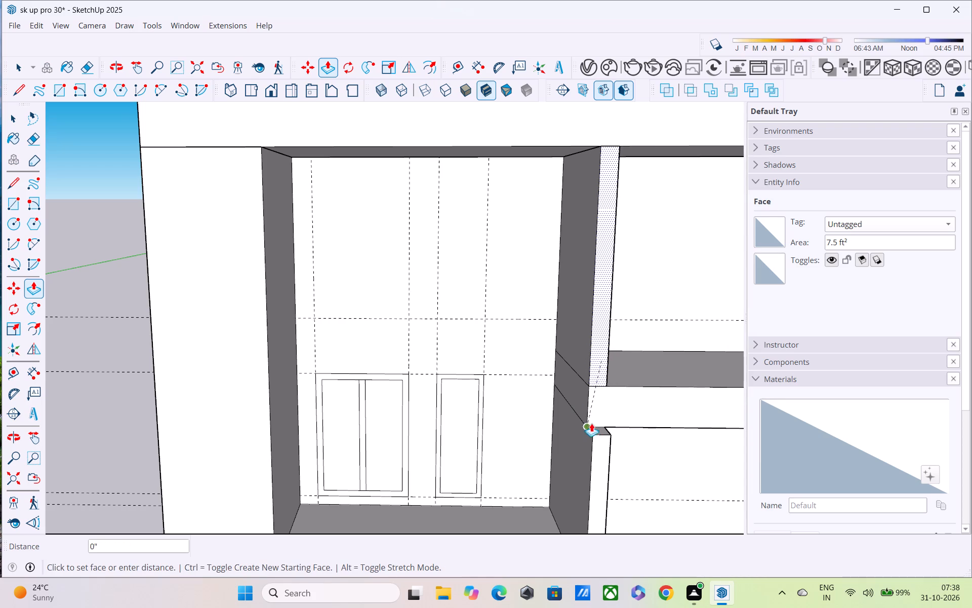
scroll(588, 406, "down", 18)
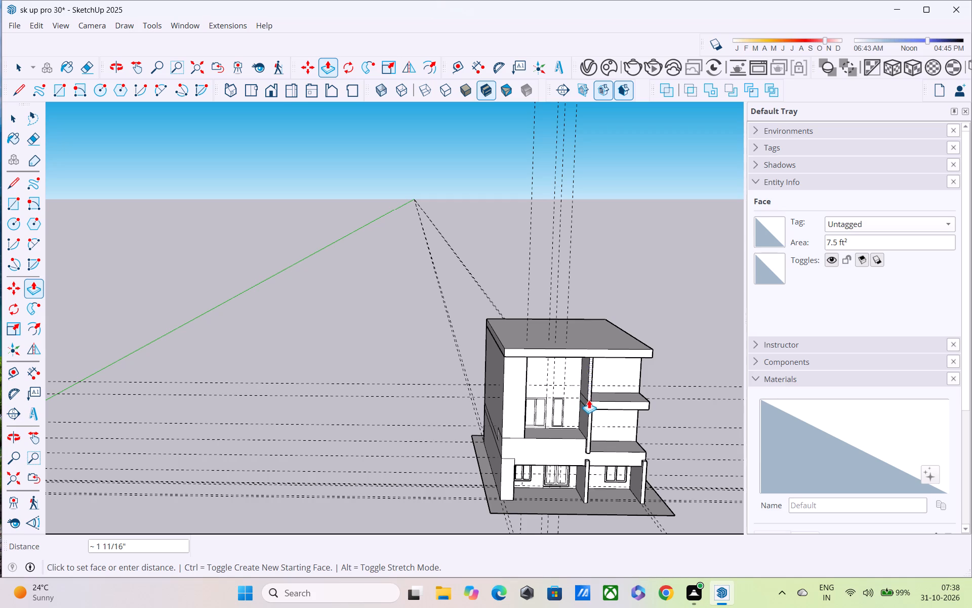
left_click(589, 403)
scroll(597, 419, "up", 11)
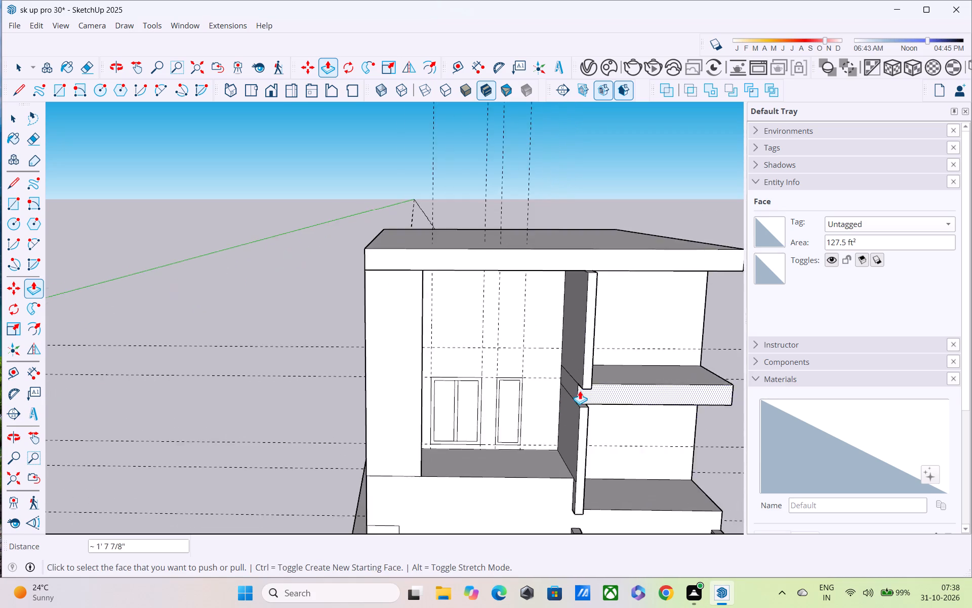
scroll(580, 391, "up", 9)
middle_click_drag(596, 376, 548, 336)
scroll(546, 328, "down", 6)
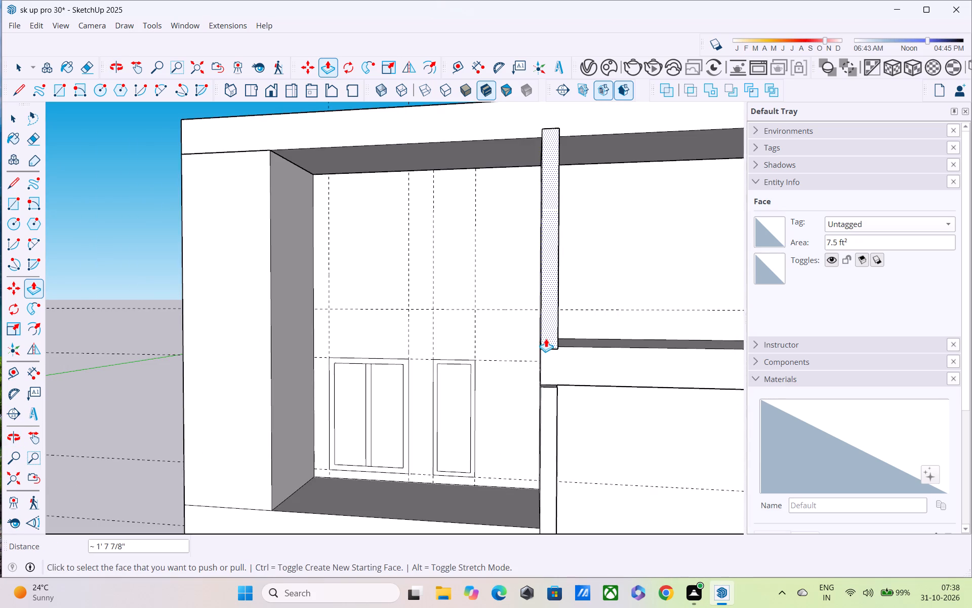
scroll(546, 339, "down", 10)
key("Escape")
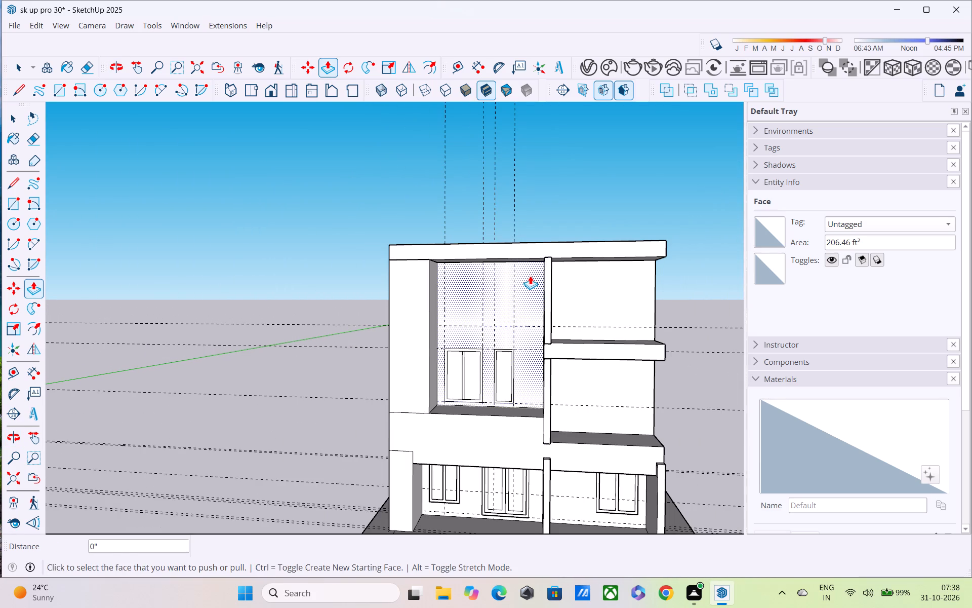
Draw a rectangle 13' 9" wide and about 8' 4" high from the recess's top corner down to the horizontal guide above the openings.
key("space")
key("r")
scroll(497, 300, "up", 5)
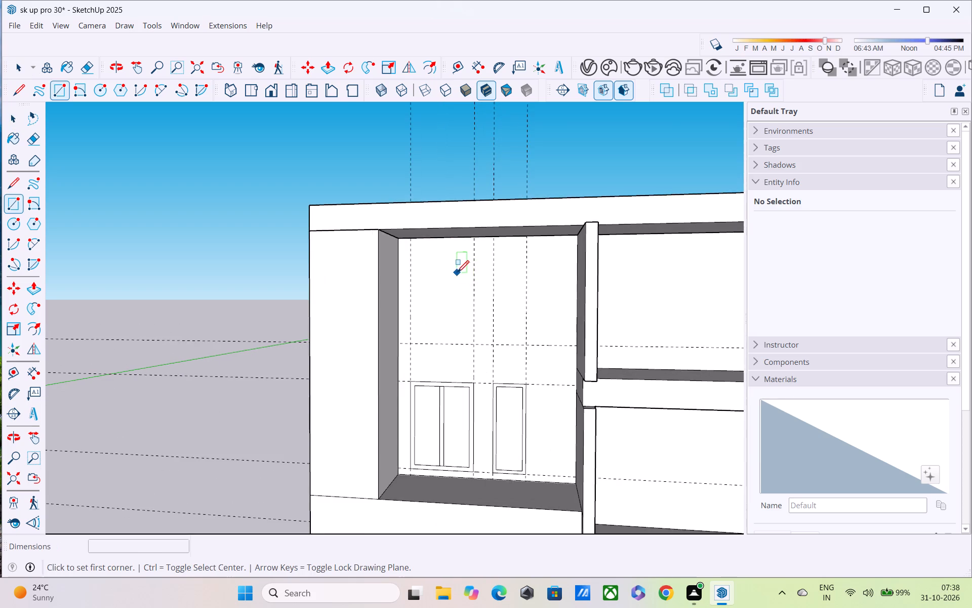
scroll(455, 273, "up", 2)
left_click(389, 234)
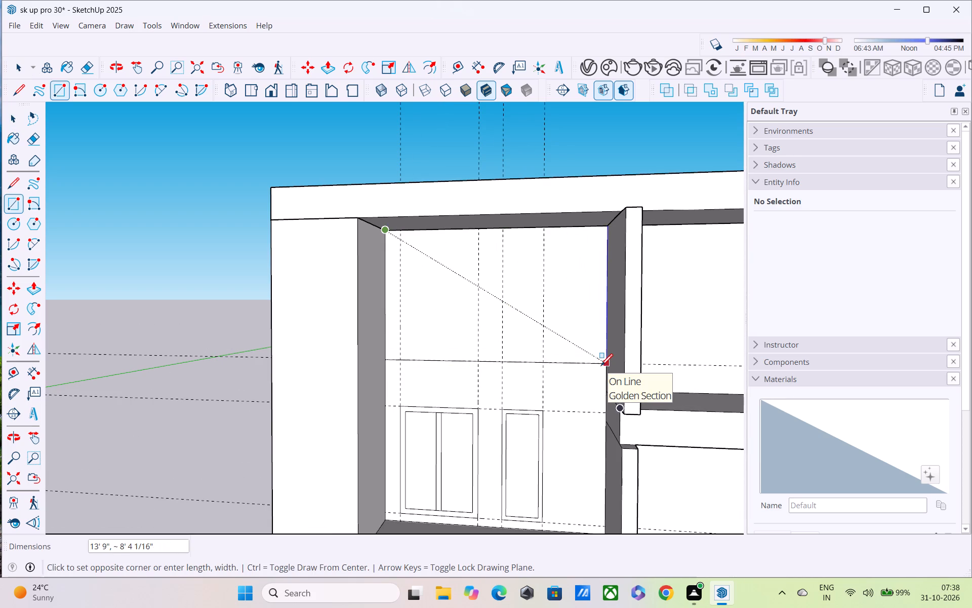
middle_click_drag(601, 366, 655, 406)
scroll(632, 378, "up", 12)
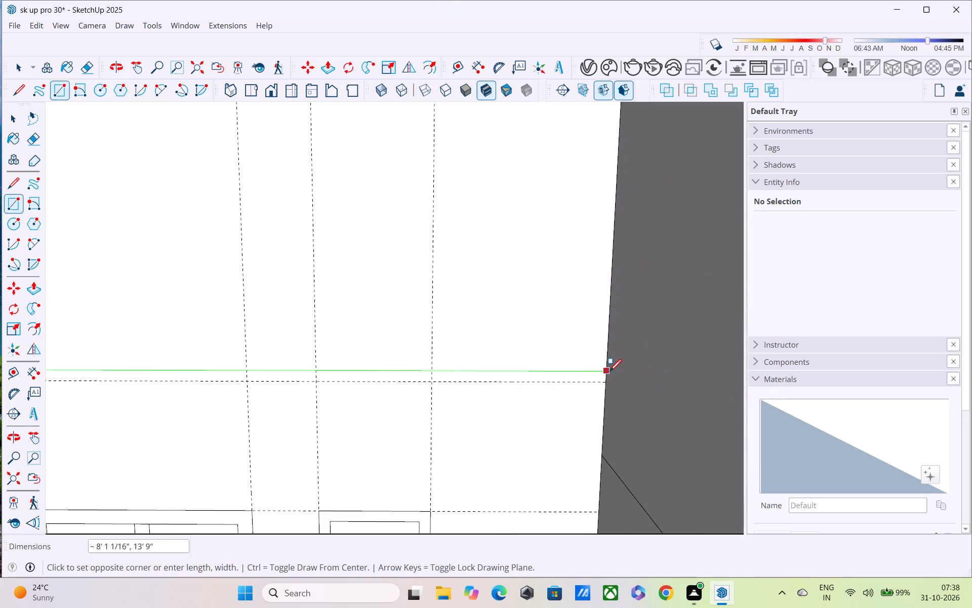
scroll(602, 382, "up", 11)
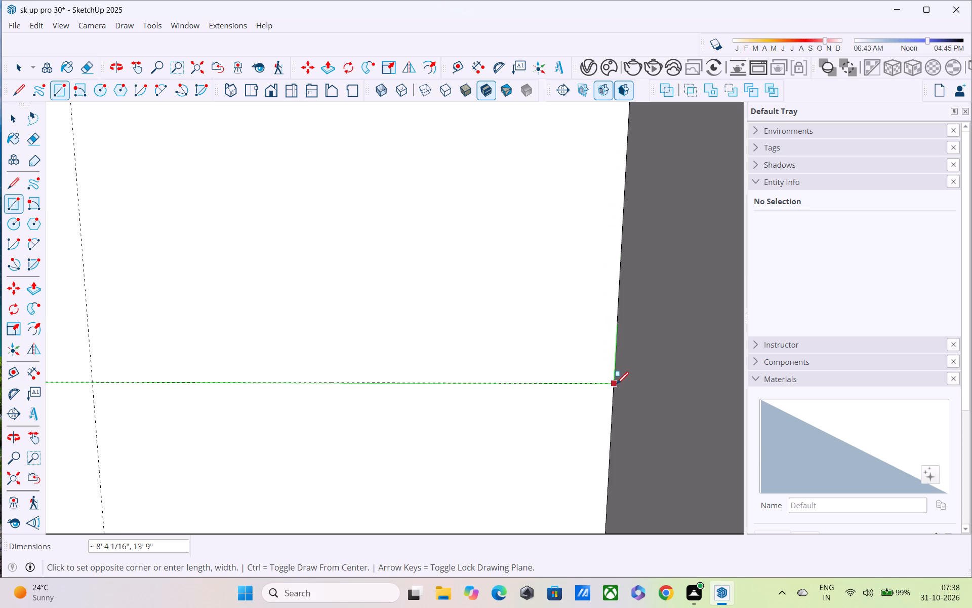
left_click(612, 386)
Pull the rectangle above the framed openings outward 7', flush with the adjoining front wall.
scroll(611, 379, "down", 2)
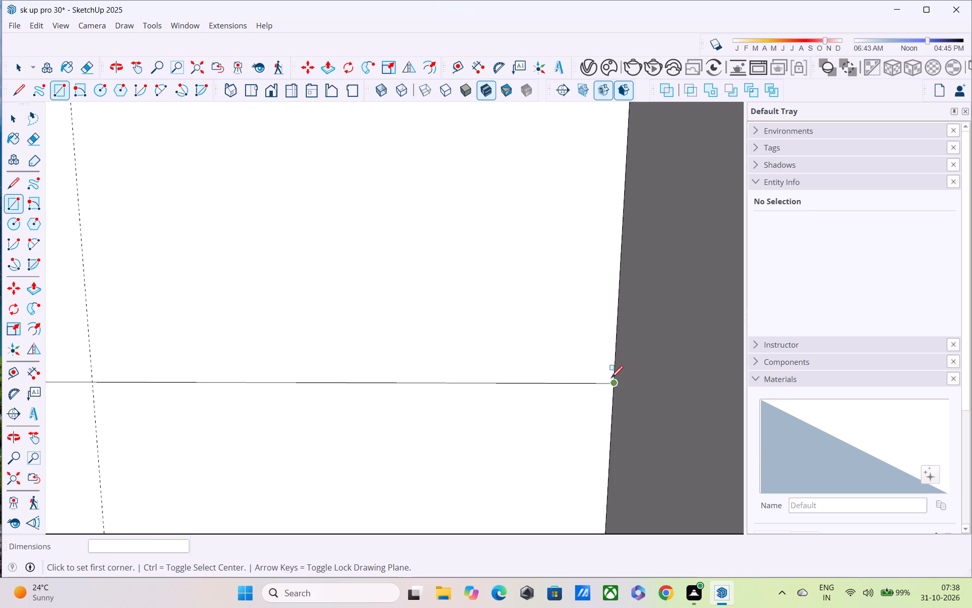
scroll(611, 379, "down", 11)
scroll(603, 374, "up", 1)
scroll(597, 382, "down", 5)
key("p")
left_click(467, 339)
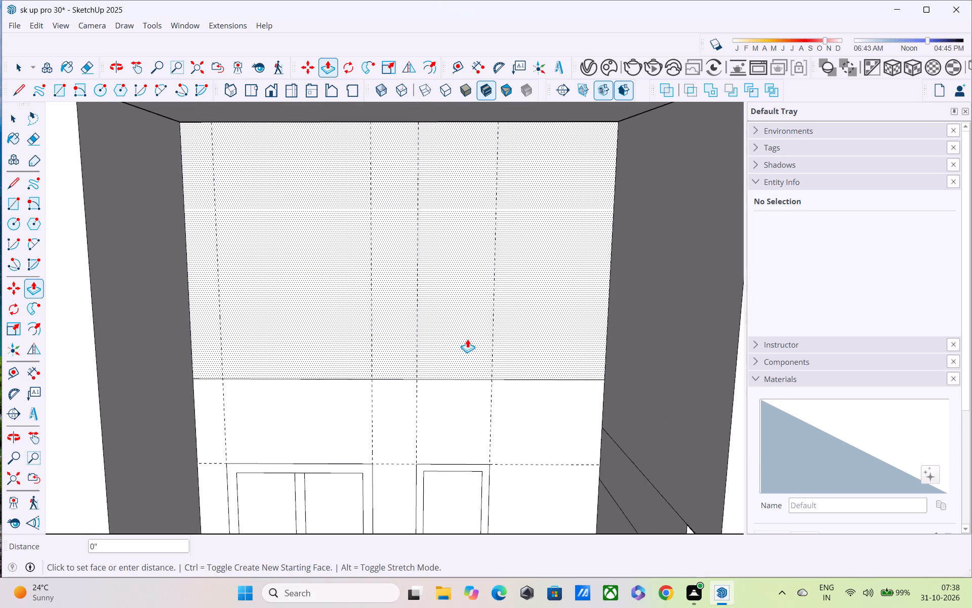
scroll(475, 347, "down", 5)
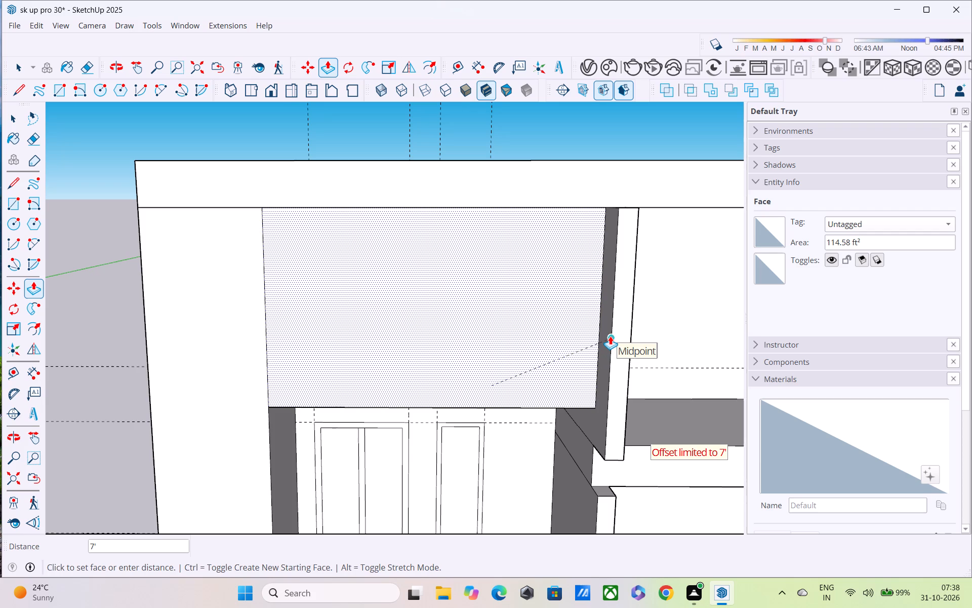
left_click(609, 336)
Erase the vertical seam between the pulled-out upper wall panel and the front corner wall.
middle_click_drag(558, 357, 549, 263)
scroll(547, 251, "down", 6)
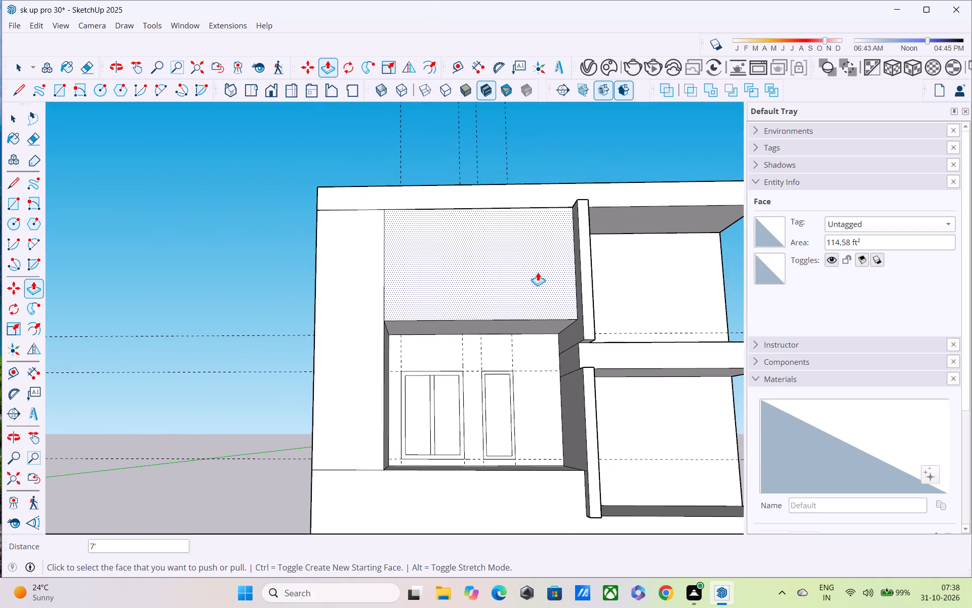
scroll(534, 276, "down", 6)
scroll(491, 353, "up", 1)
middle_click_drag(491, 354, 437, 381)
scroll(437, 350, "down", 4)
middle_click_drag(438, 350, 534, 373)
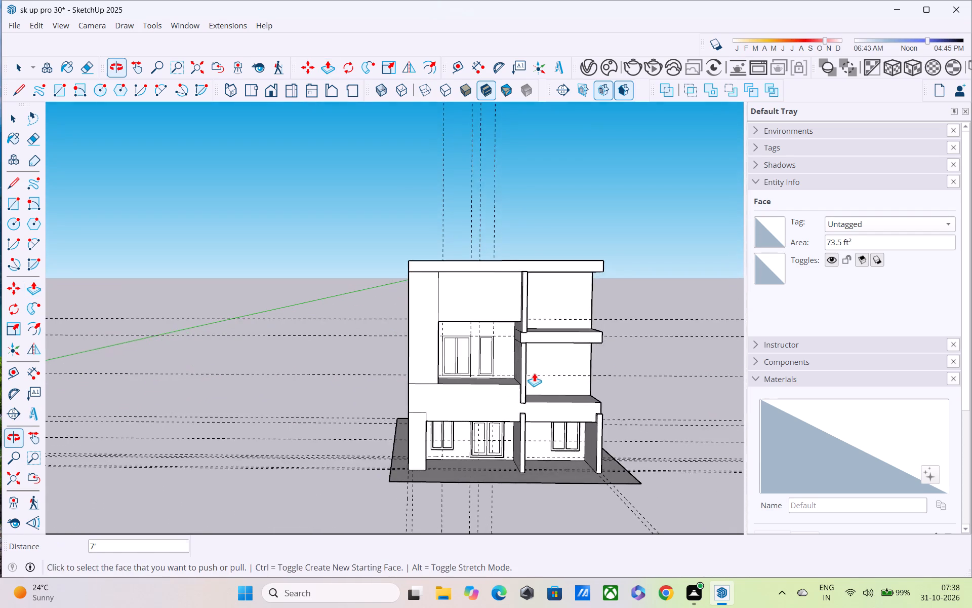
middle_click_drag(534, 373, 495, 386)
scroll(538, 369, "up", 4)
key("space")
key("e")
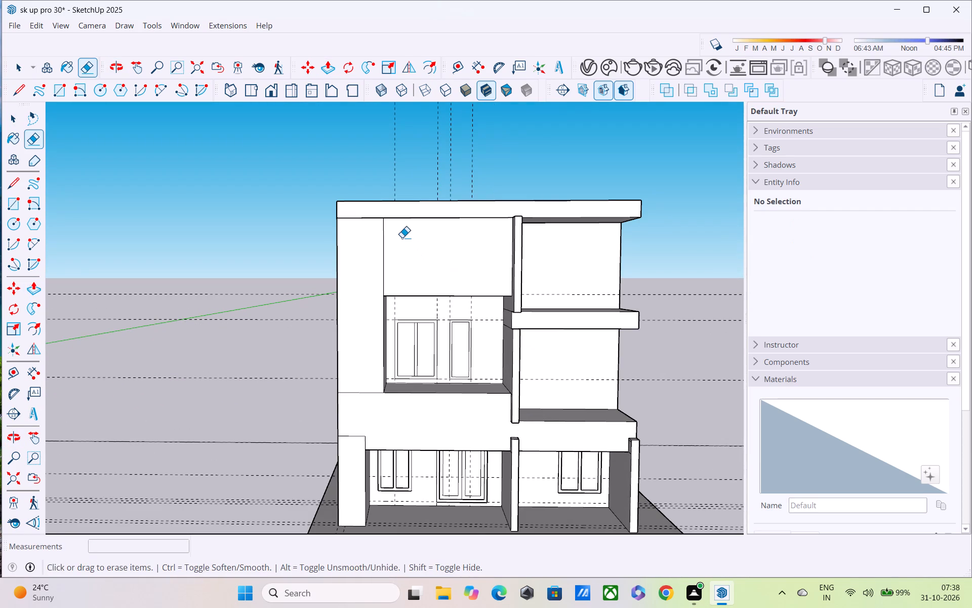
left_click_drag(396, 231, 374, 247)
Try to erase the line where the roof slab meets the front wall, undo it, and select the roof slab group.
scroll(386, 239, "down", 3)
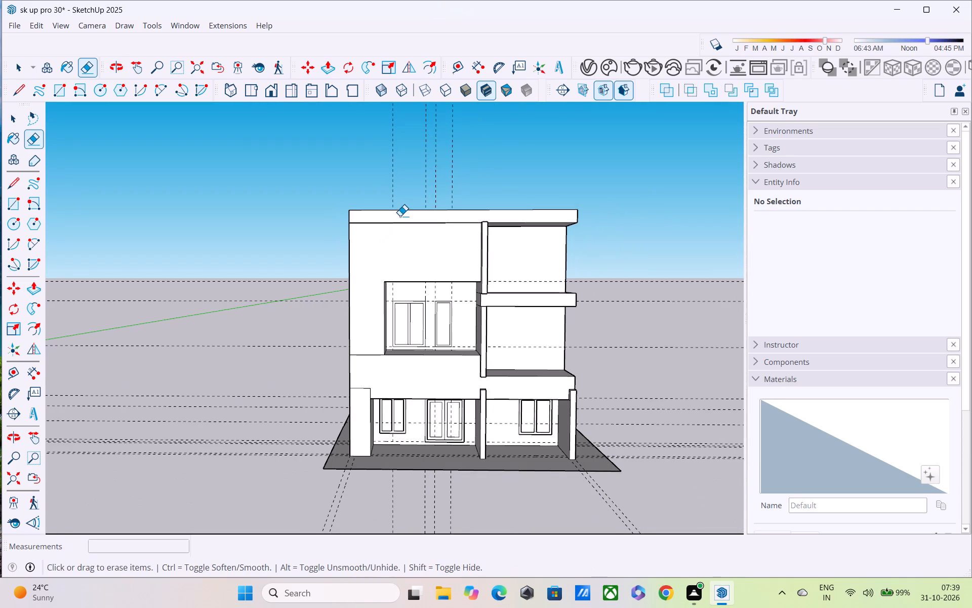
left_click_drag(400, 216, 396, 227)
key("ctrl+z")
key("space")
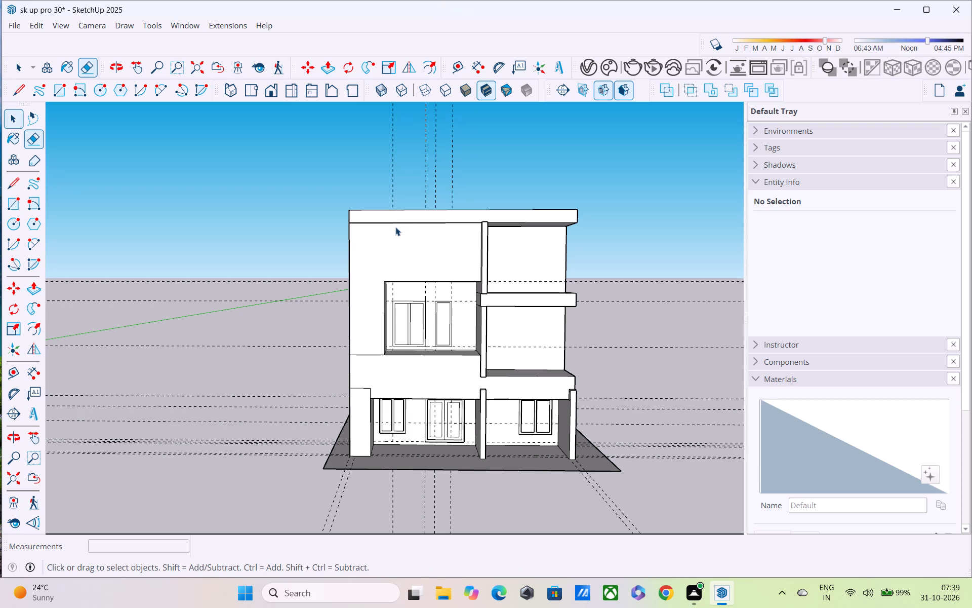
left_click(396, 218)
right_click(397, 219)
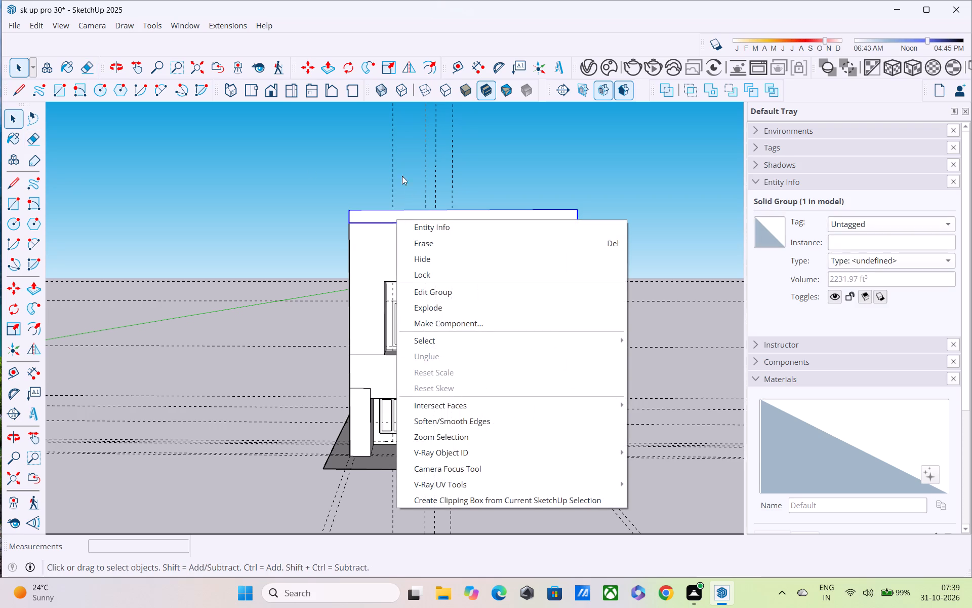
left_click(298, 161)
Erase the horizontal seam beside the recess's lower edge and the outline edges at the top of the ground-floor corner pier.
scroll(391, 323, "up", 3)
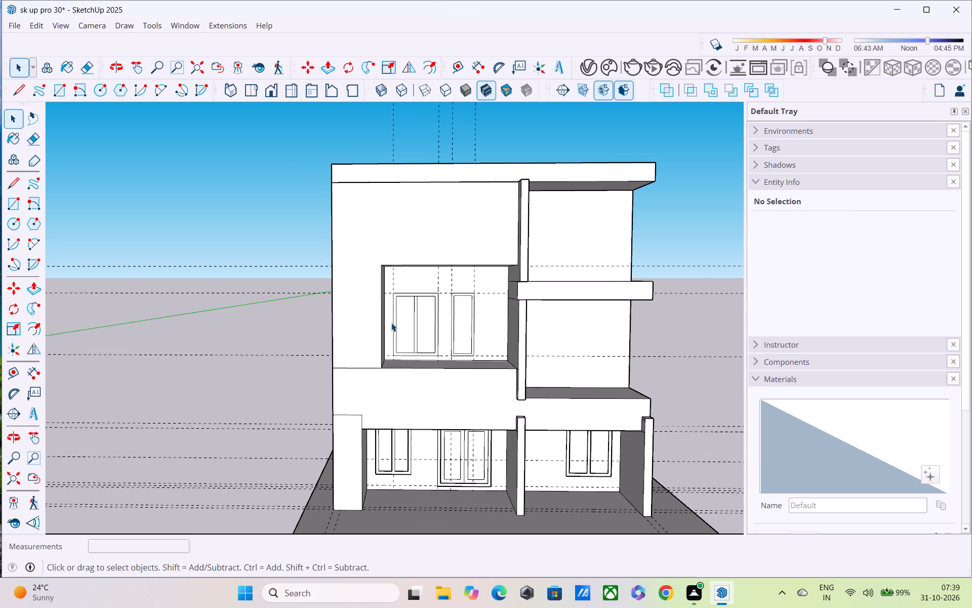
key("e")
left_click_drag(359, 353, 359, 368)
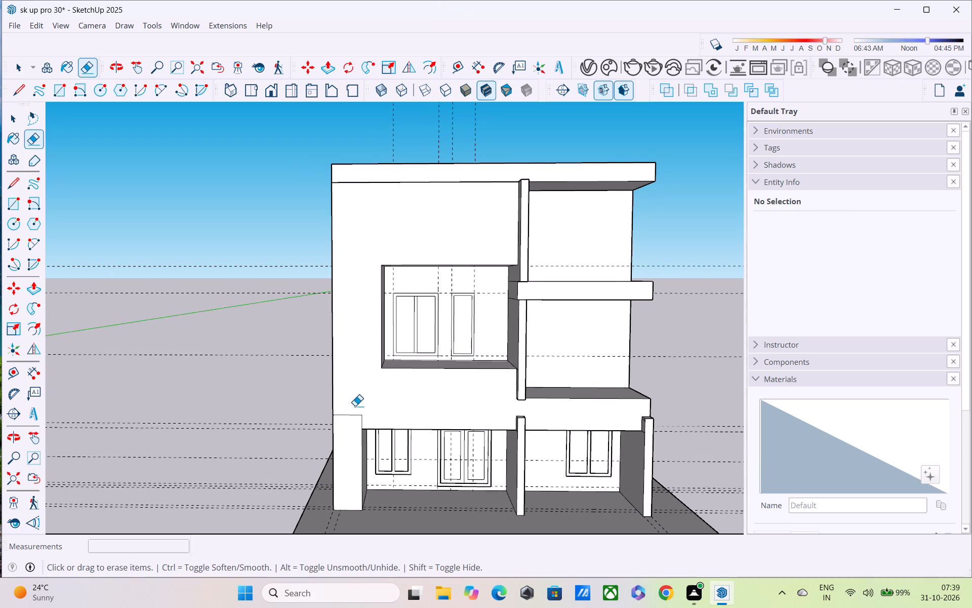
left_click_drag(354, 412, 351, 427)
left_click_drag(358, 421, 370, 426)
Examine the cleaned front facade, upper recess and vertical fins from several angles.
scroll(376, 419, "down", 5)
middle_click_drag(450, 405, 412, 387)
scroll(450, 405, "up", 1)
scroll(410, 381, "down", 6)
scroll(410, 381, "up", 1)
middle_click_drag(410, 378, 421, 343)
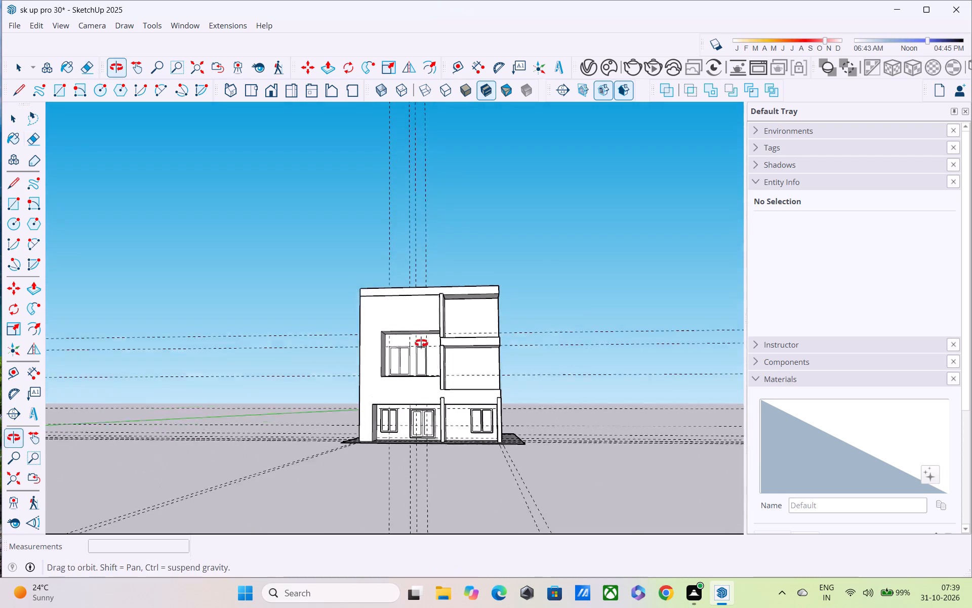
middle_click_drag(421, 343, 425, 339)
scroll(425, 338, "up", 3)
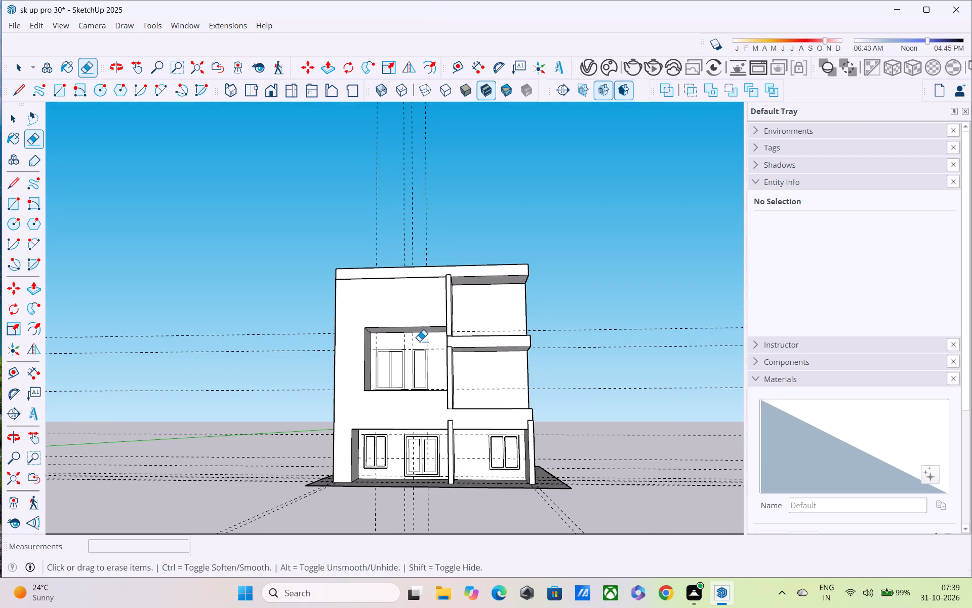
scroll(413, 345, "up", 3)
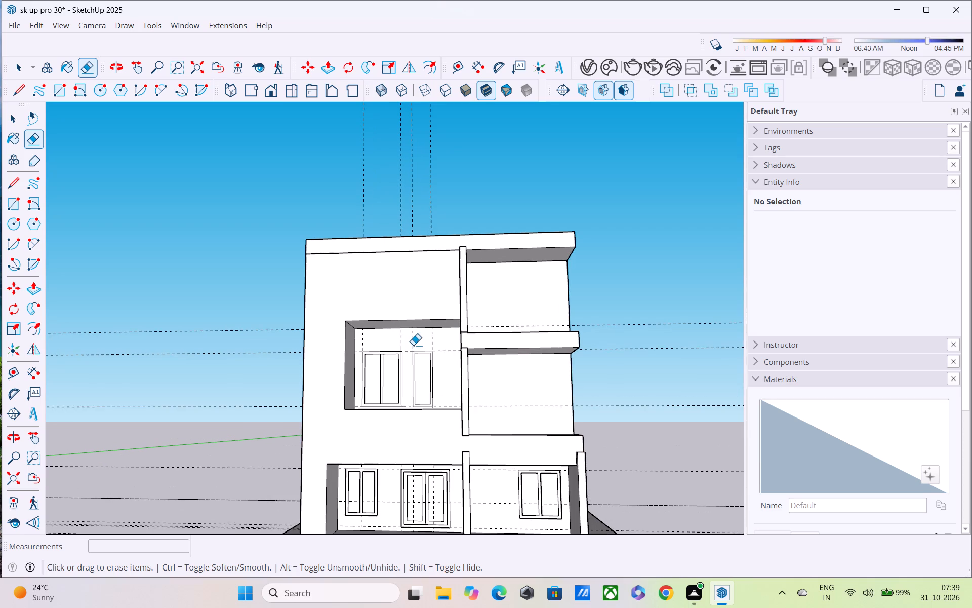
scroll(413, 347, "down", 3)
middle_click_drag(414, 347, 419, 362)
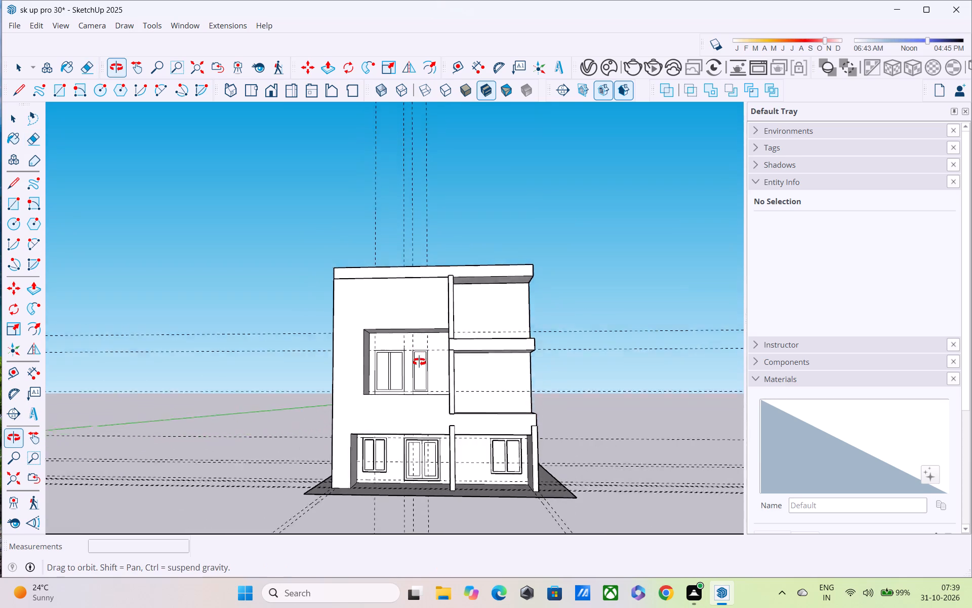
middle_click_drag(419, 362, 414, 414)
scroll(413, 406, "up", 6)
middle_click_drag(411, 391, 433, 350)
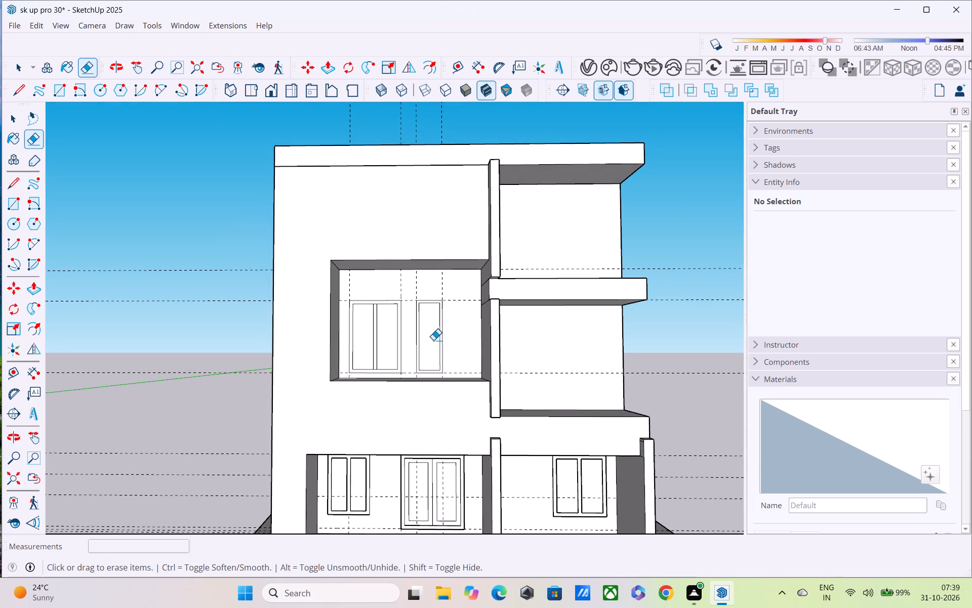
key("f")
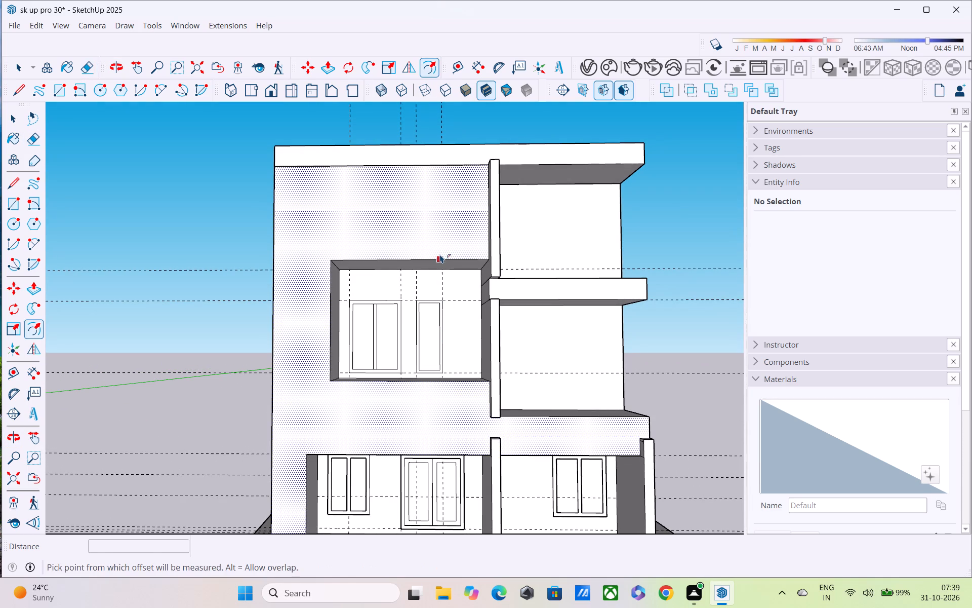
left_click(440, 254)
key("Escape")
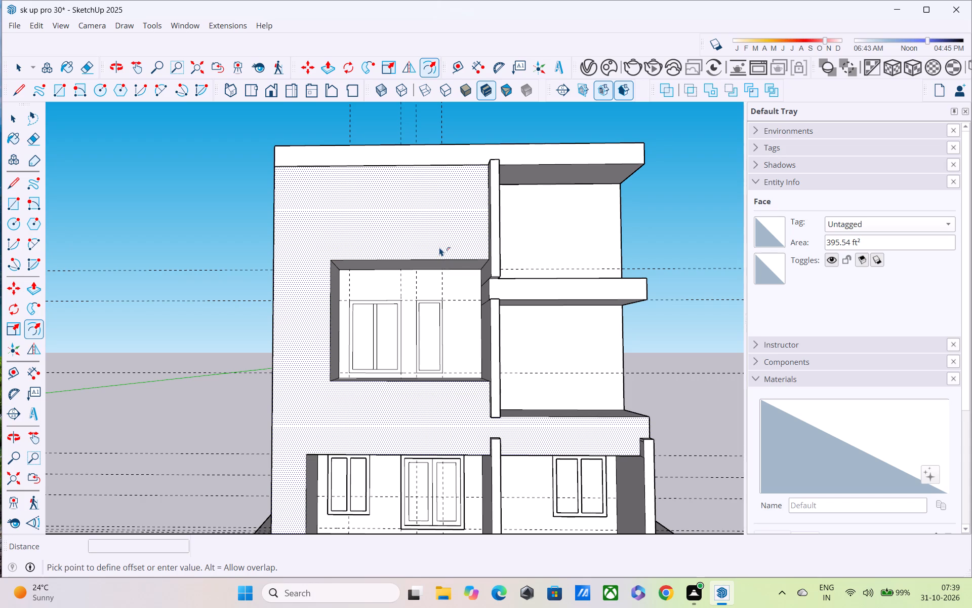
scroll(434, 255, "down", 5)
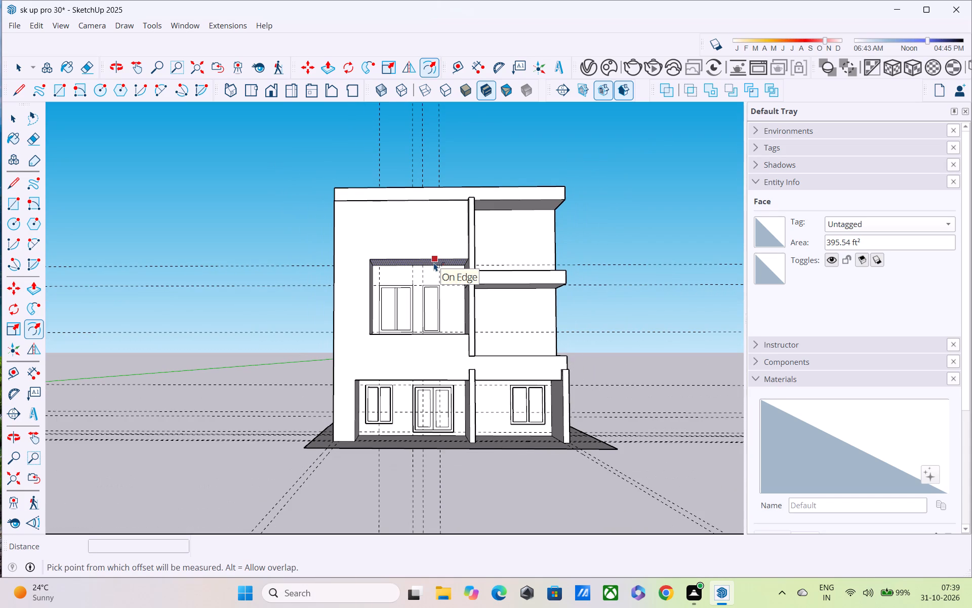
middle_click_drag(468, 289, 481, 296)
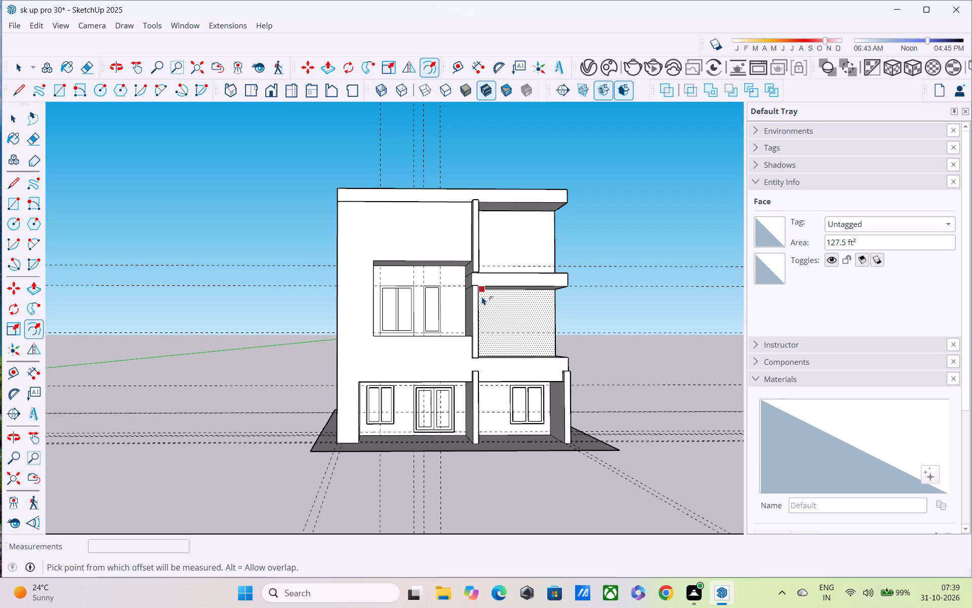
Erase the two sloping edge lines crossing the upper recess's side wall behind the middle slab's end.
scroll(482, 296, "up", 2)
middle_click_drag(482, 297, 487, 305)
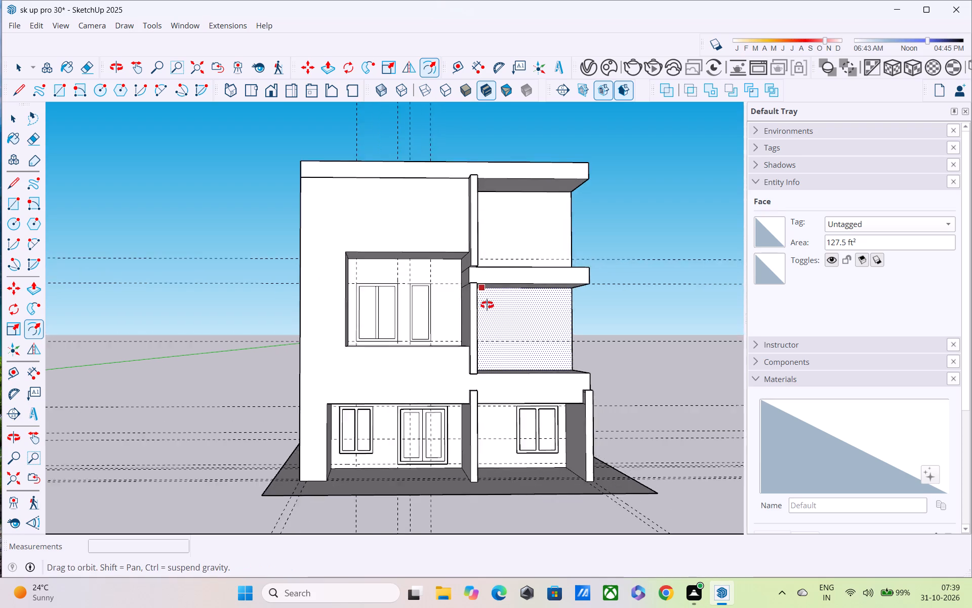
middle_click_drag(487, 305, 565, 308)
key("r")
key("e")
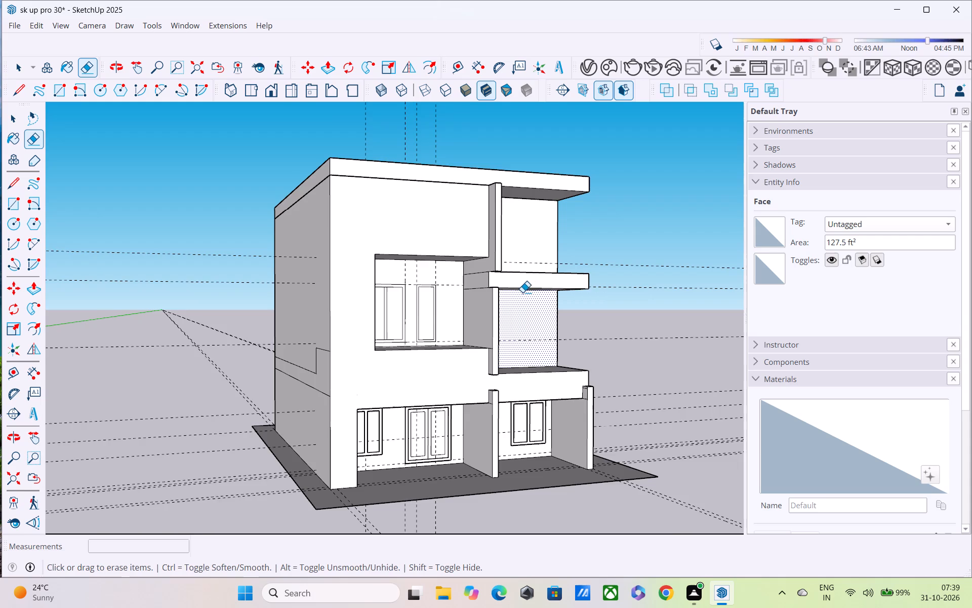
scroll(505, 276, "up", 2)
middle_click_drag(488, 273, 493, 329)
scroll(484, 303, "up", 4)
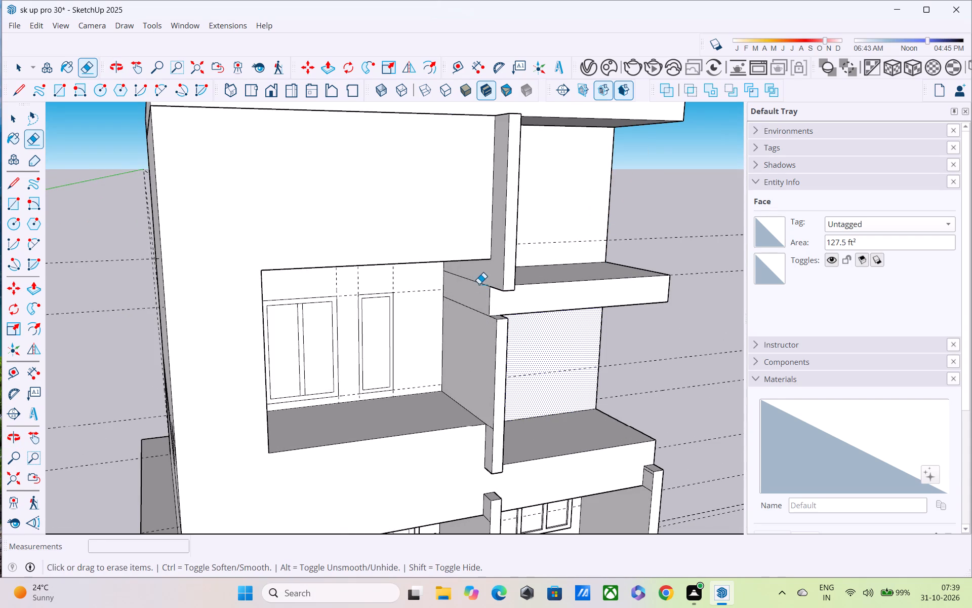
left_click_drag(478, 287, 477, 317)
left_click_drag(476, 278, 476, 295)
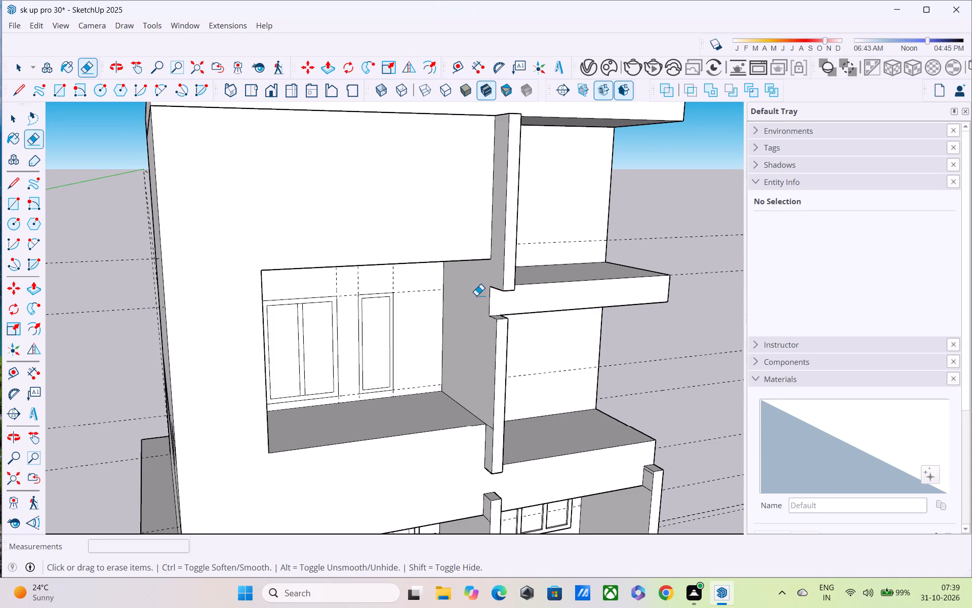
middle_click_drag(483, 281, 527, 196)
scroll(517, 297, "down", 3)
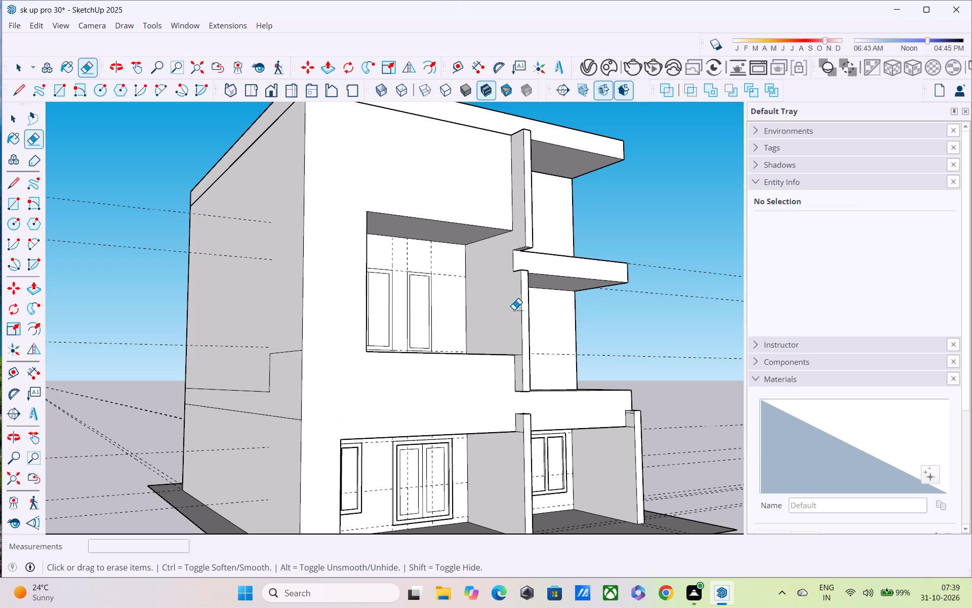
Place a vertical guide on the upper recess's back wall, 9" beyond the narrow window's outer edge guide.
key("r")
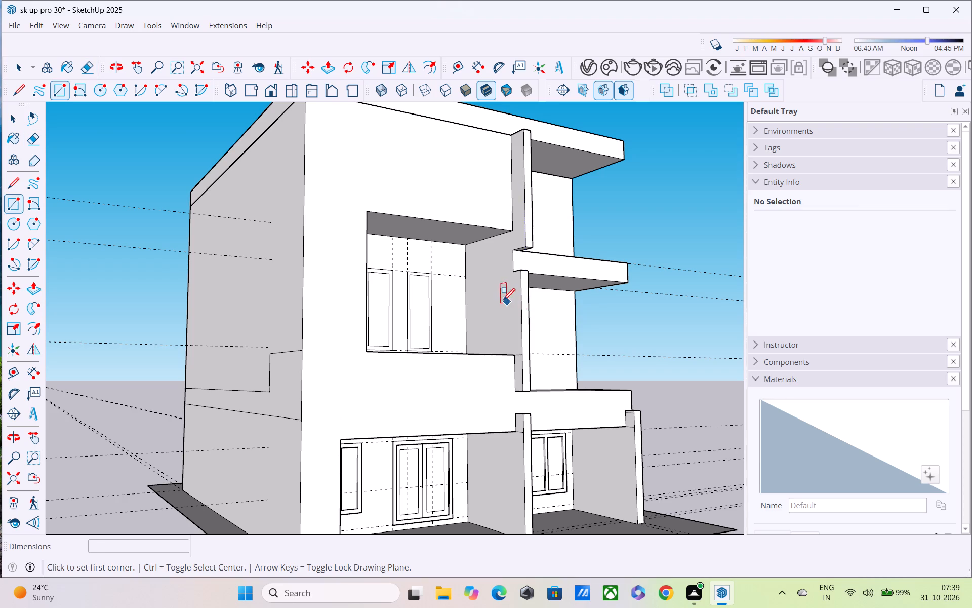
middle_click_drag(489, 301, 316, 310)
scroll(351, 265, "up", 4)
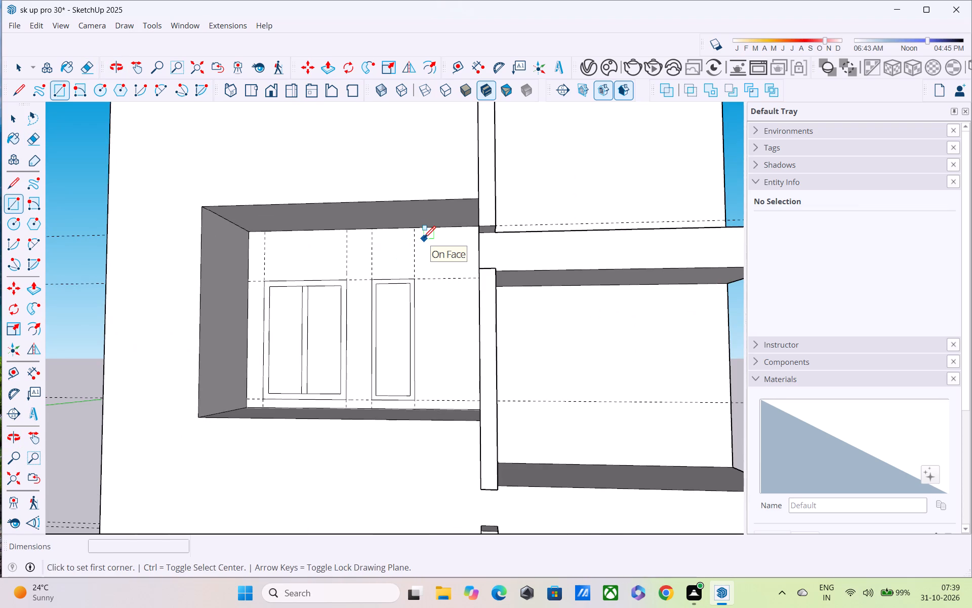
middle_click_drag(481, 244, 526, 275)
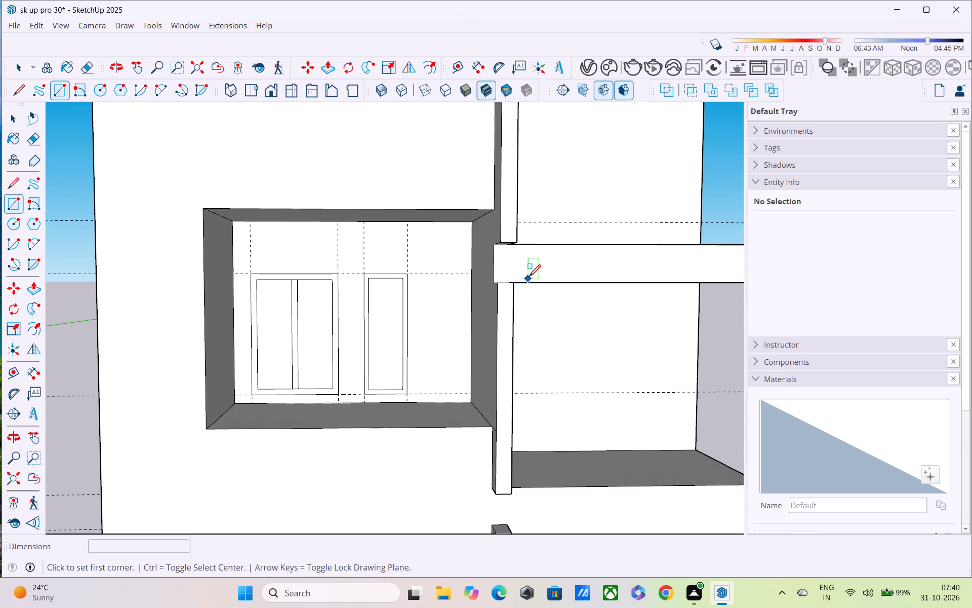
key("space")
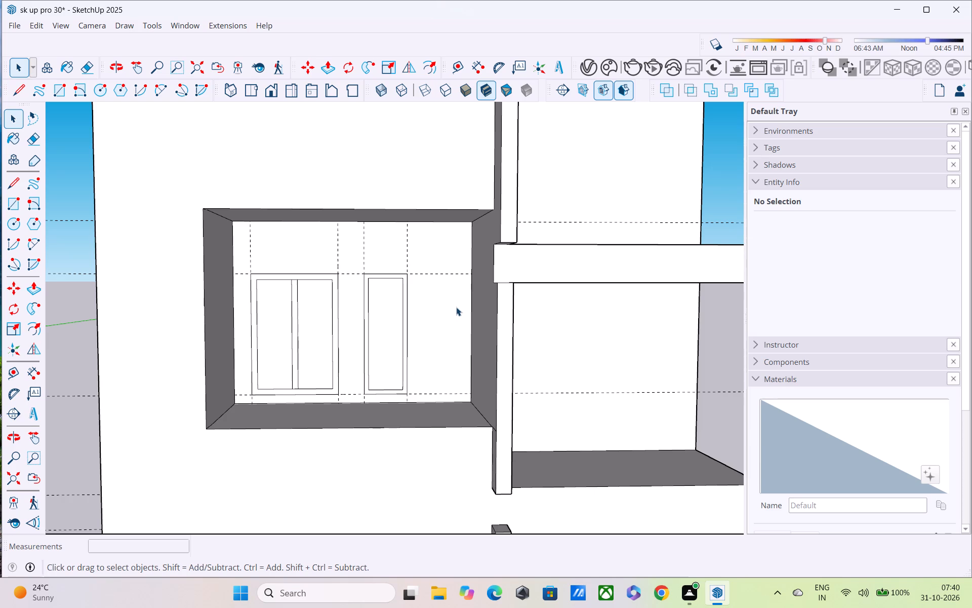
key("t")
left_click(411, 229)
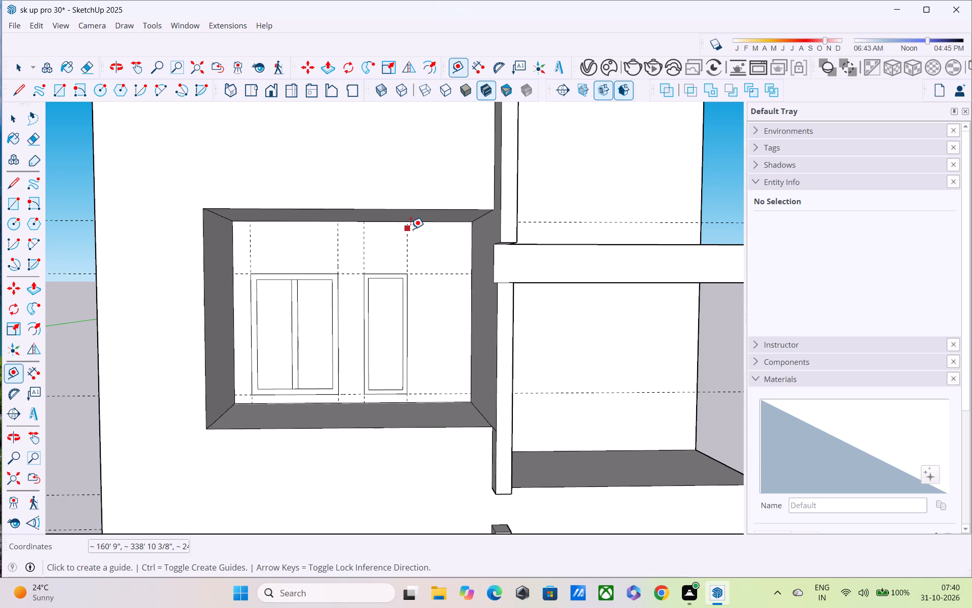
left_click(417, 238)
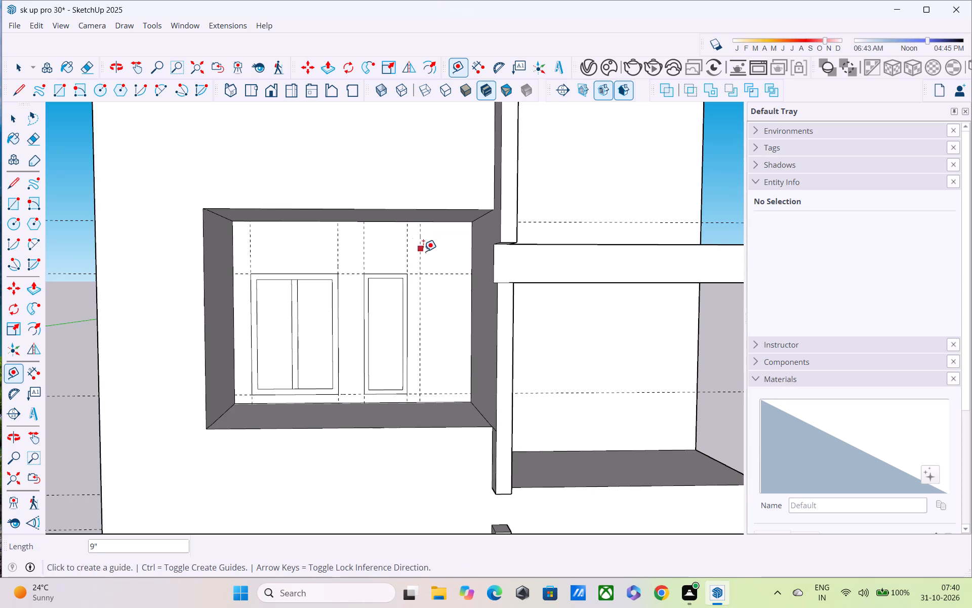
key("space")
Draw a 3' by 10' 6" rectangle between the new guide and the recess's side wall and pull it out 7' to the front wall.
key("r")
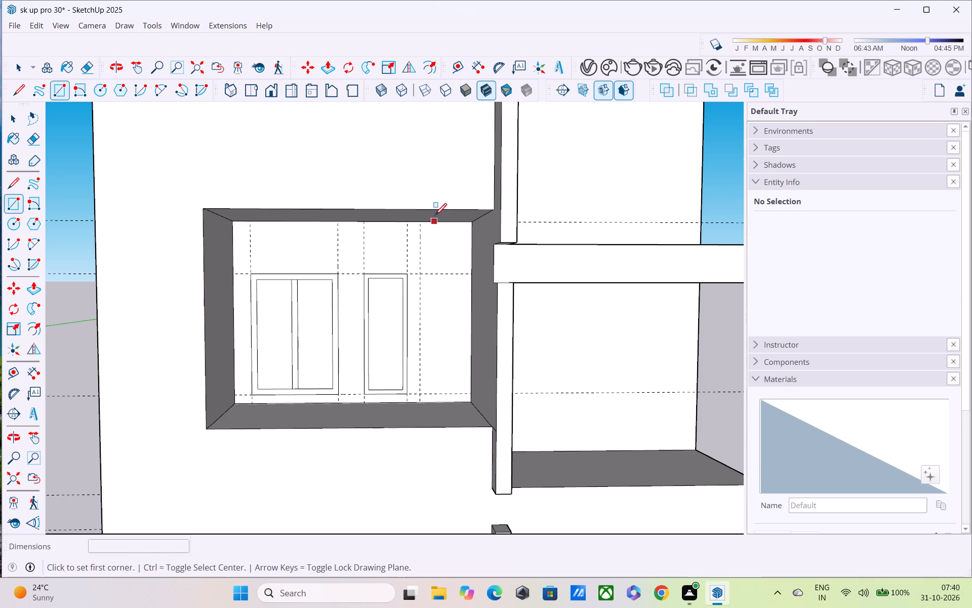
left_click(423, 225)
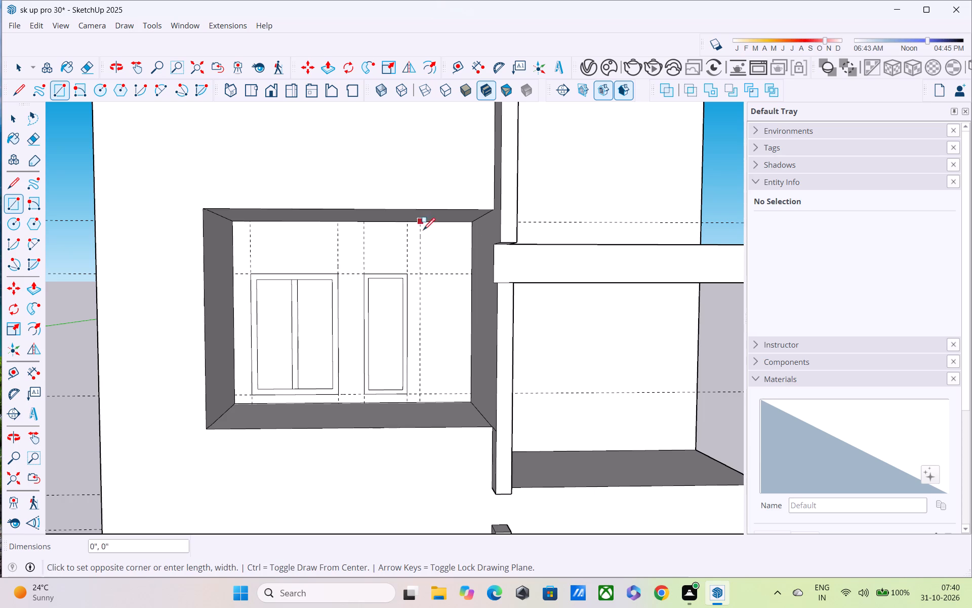
left_click(472, 402)
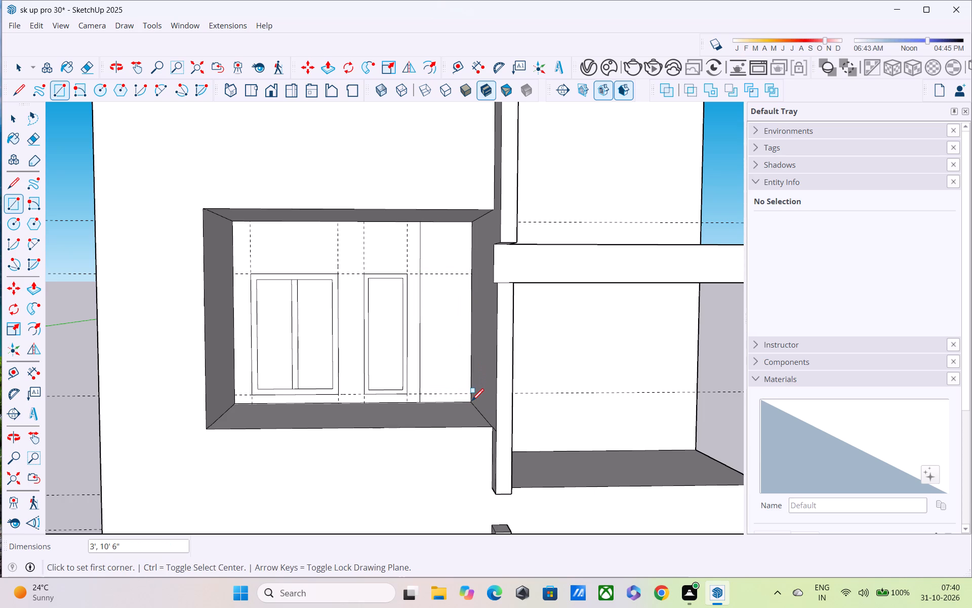
key("p")
left_click(455, 350)
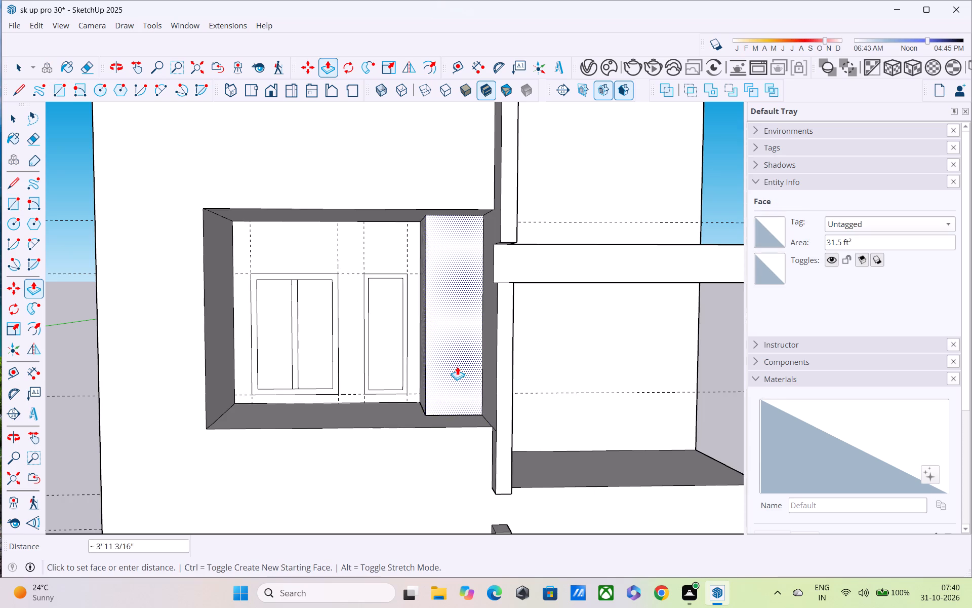
left_click(474, 424)
Examine the infilled side of the upper recess and its junction with the front wall and fin from several angles.
middle_click_drag(439, 369, 537, 378)
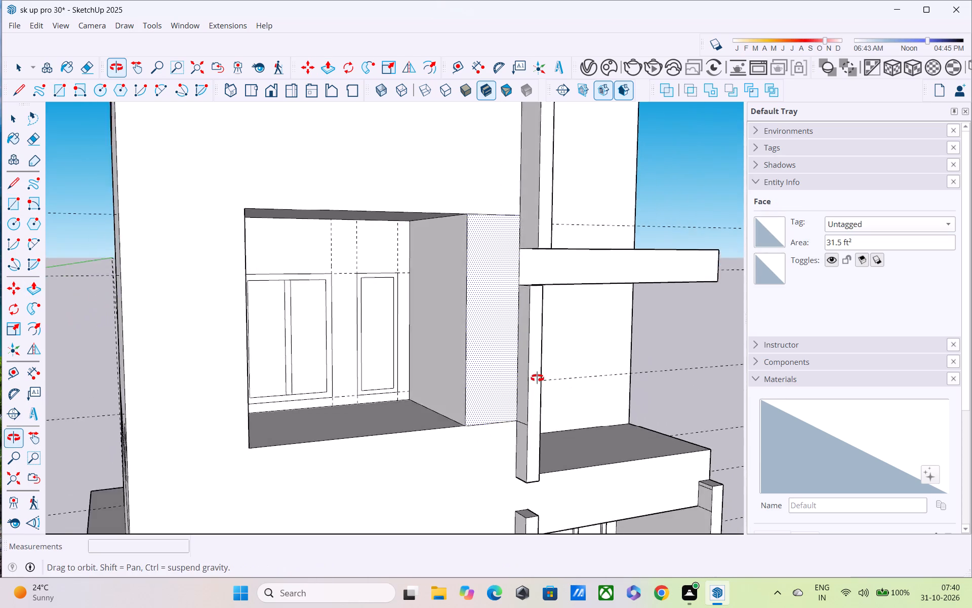
middle_click_drag(537, 378, 537, 363)
scroll(533, 340, "up", 4)
scroll(521, 326, "down", 1)
middle_click_drag(521, 325, 339, 325)
scroll(328, 310, "down", 5)
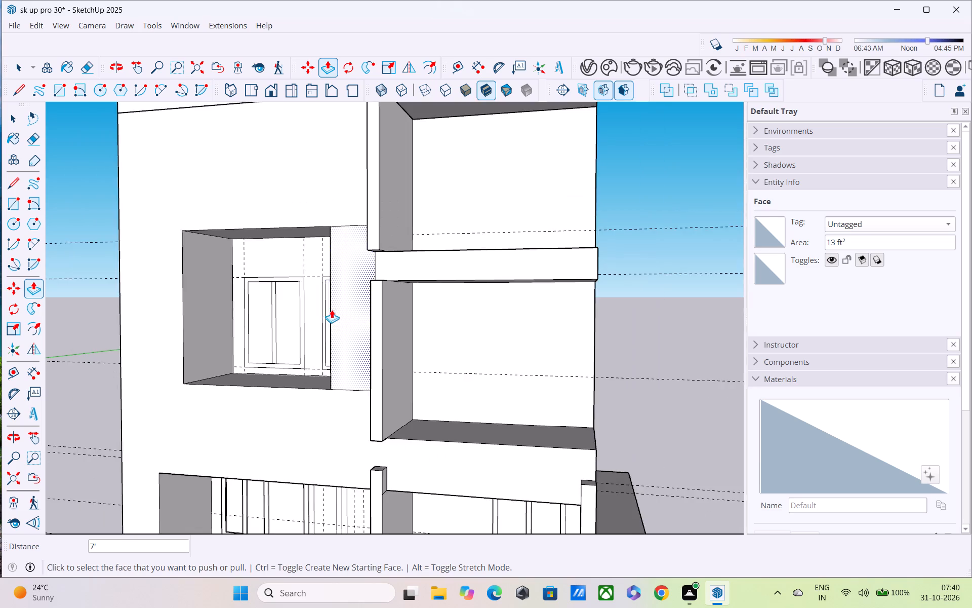
scroll(332, 310, "up", 6)
middle_click_drag(345, 315, 657, 328)
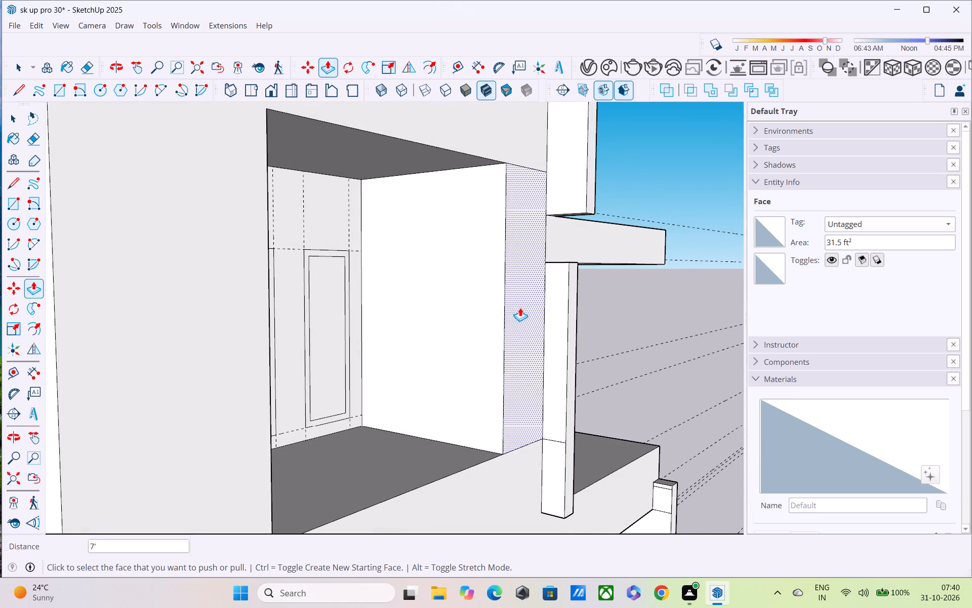
left_click(460, 315)
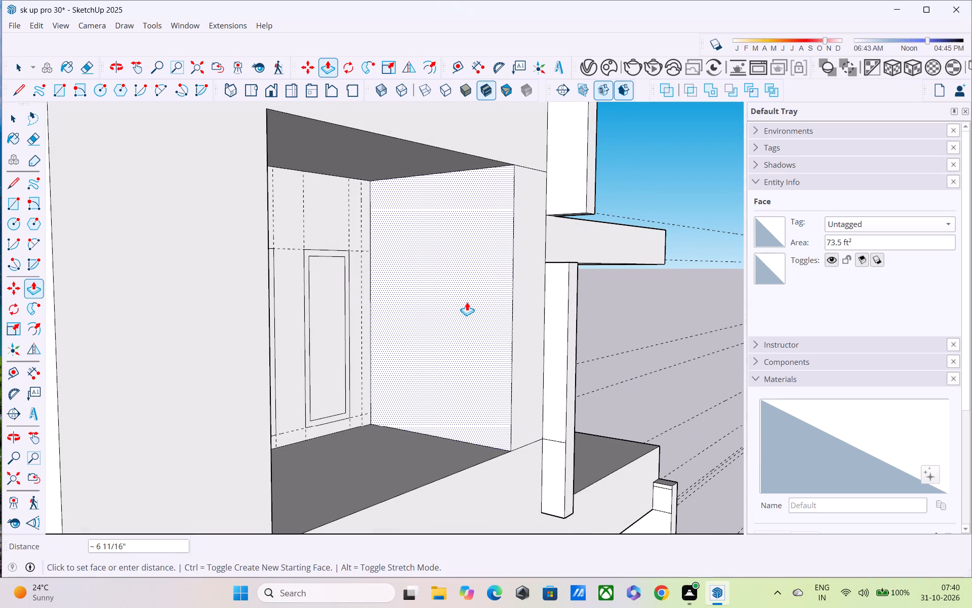
key("Escape")
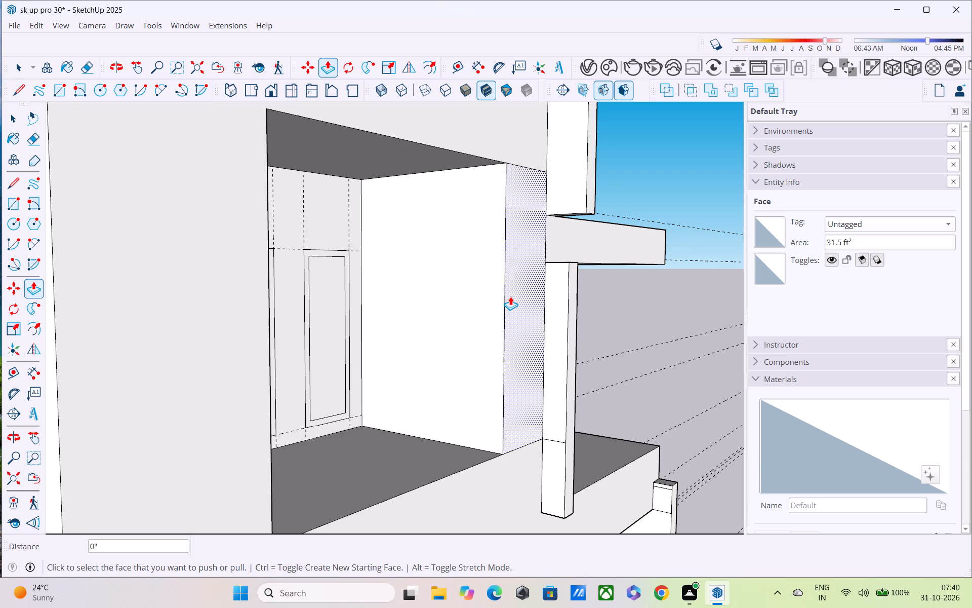
Erase the seams joining the new infill face to the front wall at the recess's upper and lower edge levels.
middle_click_drag(515, 230, 308, 283)
scroll(307, 273, "down", 6)
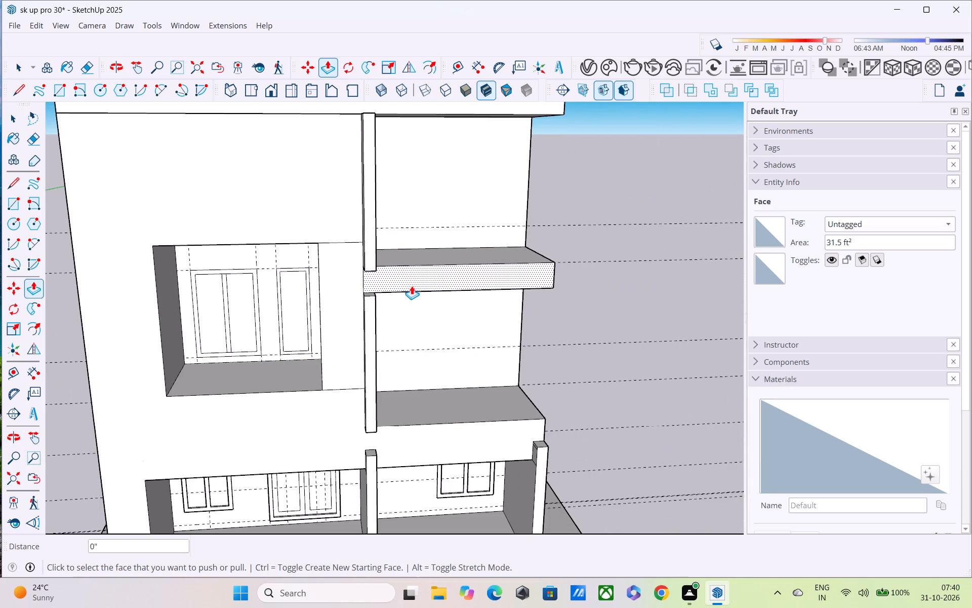
key("space")
type("E")
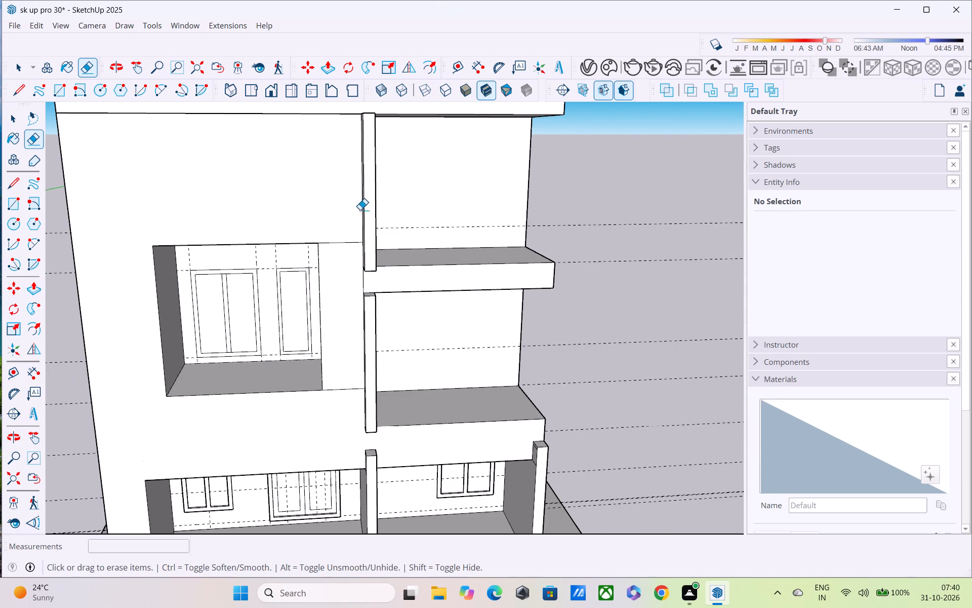
left_click_drag(345, 237, 355, 398)
Examine the narrowed upper recess and the surrounding front facade from several angles.
middle_click_drag(355, 353, 369, 253)
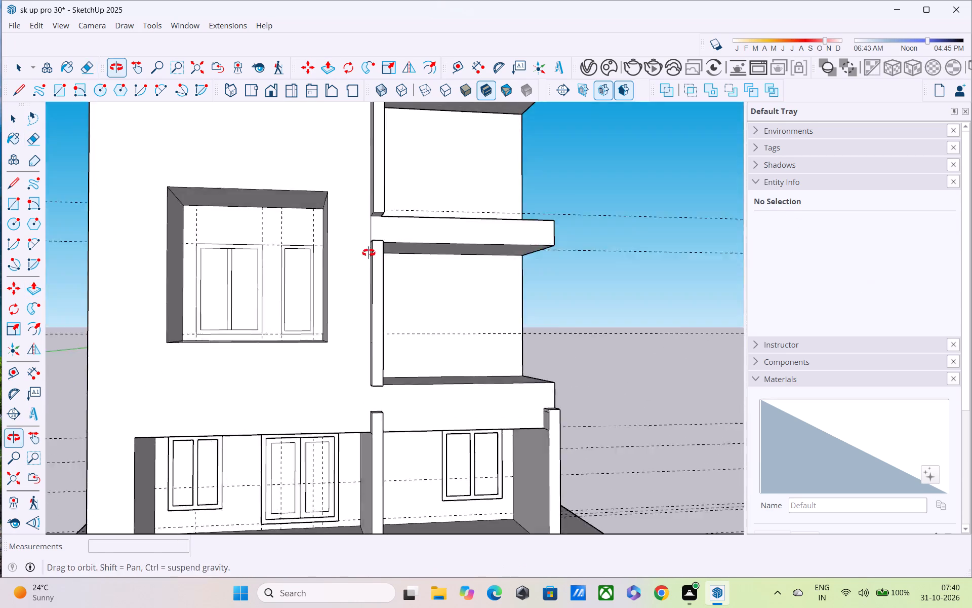
middle_click_drag(369, 253, 369, 240)
scroll(372, 217, "up", 1)
scroll(363, 353, "down", 3)
middle_click_drag(338, 251, 330, 339)
key("space")
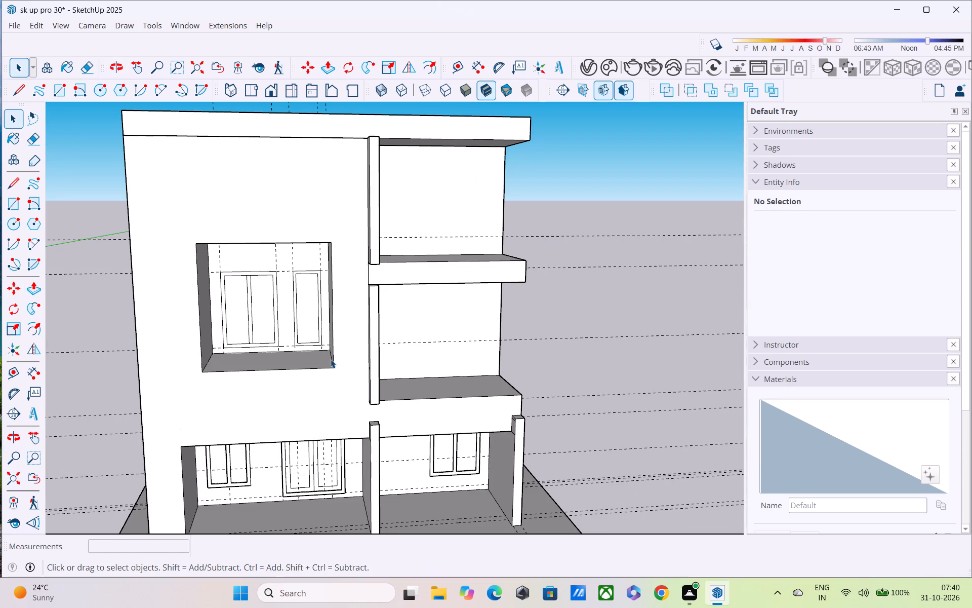
middle_click_drag(309, 334, 287, 293)
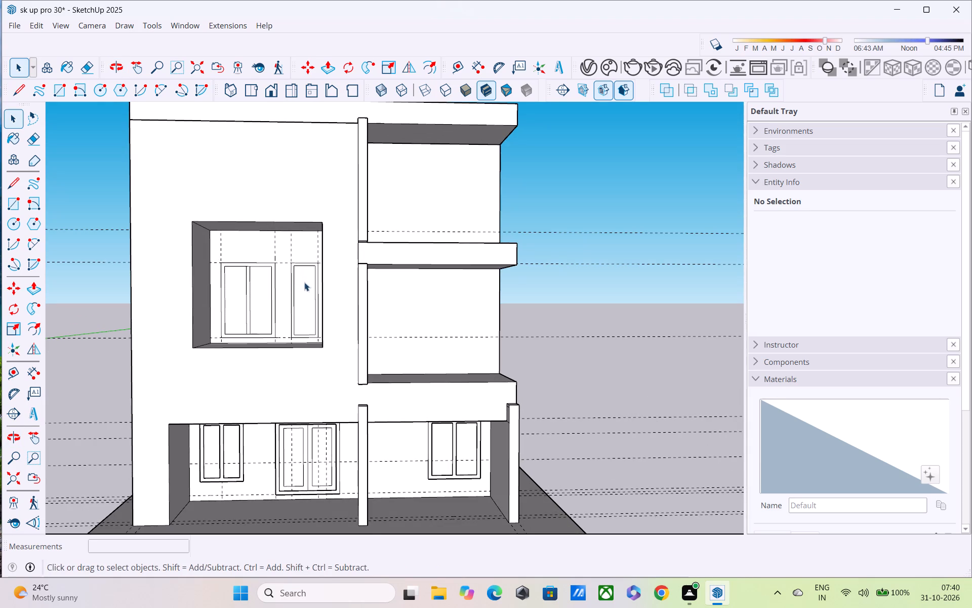
scroll(328, 312, "up", 4)
middle_click_drag(352, 283, 406, 295)
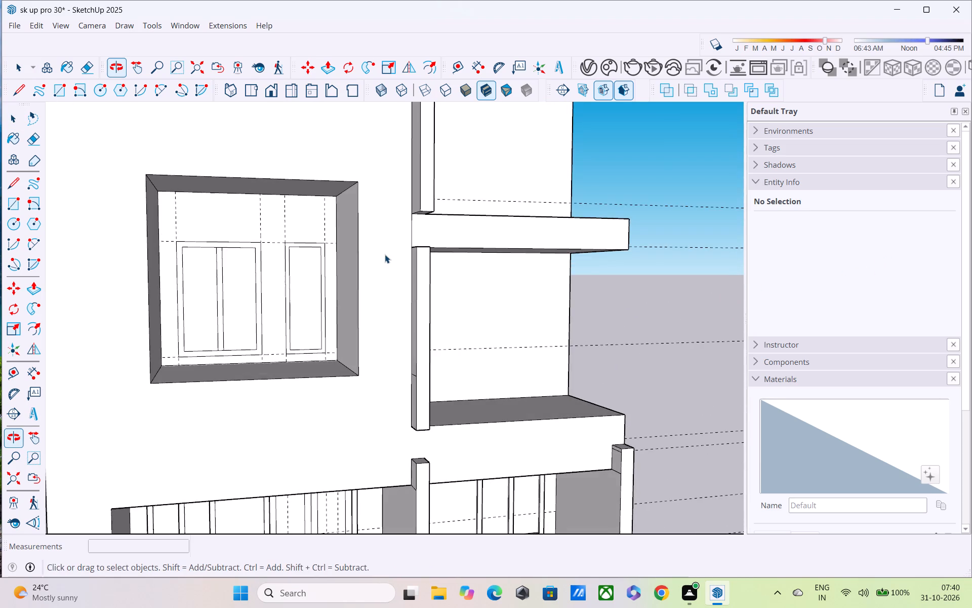
scroll(384, 251, "down", 4)
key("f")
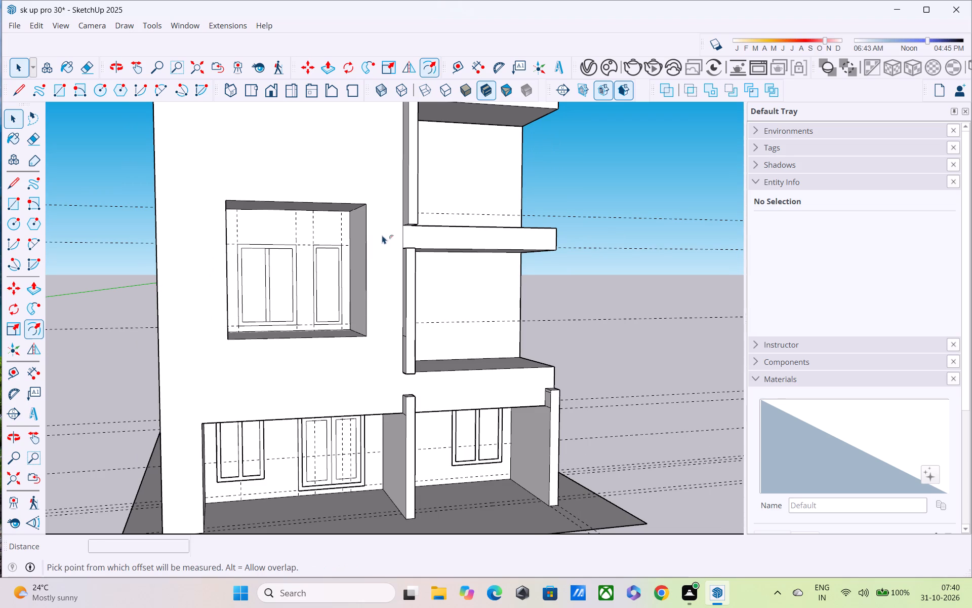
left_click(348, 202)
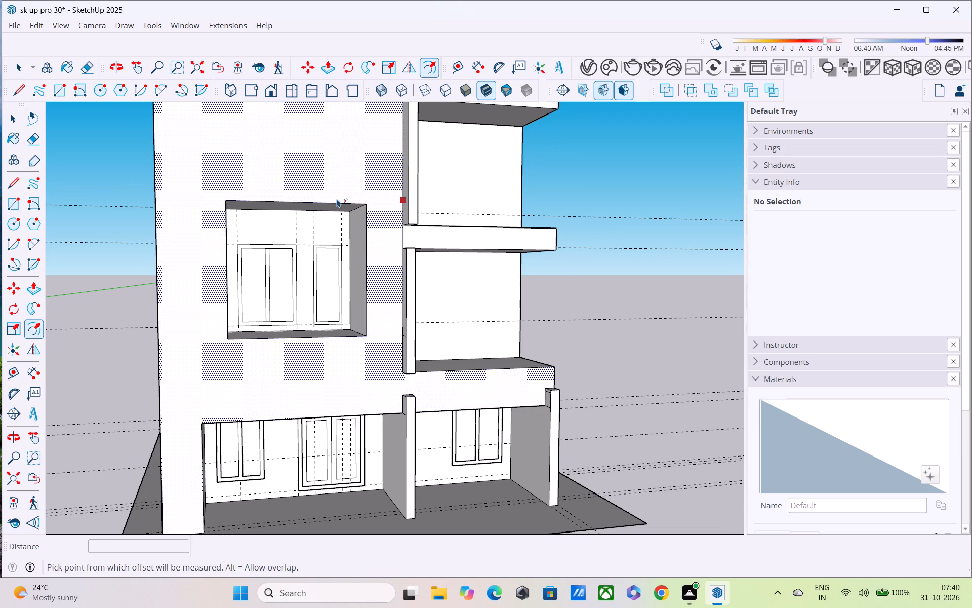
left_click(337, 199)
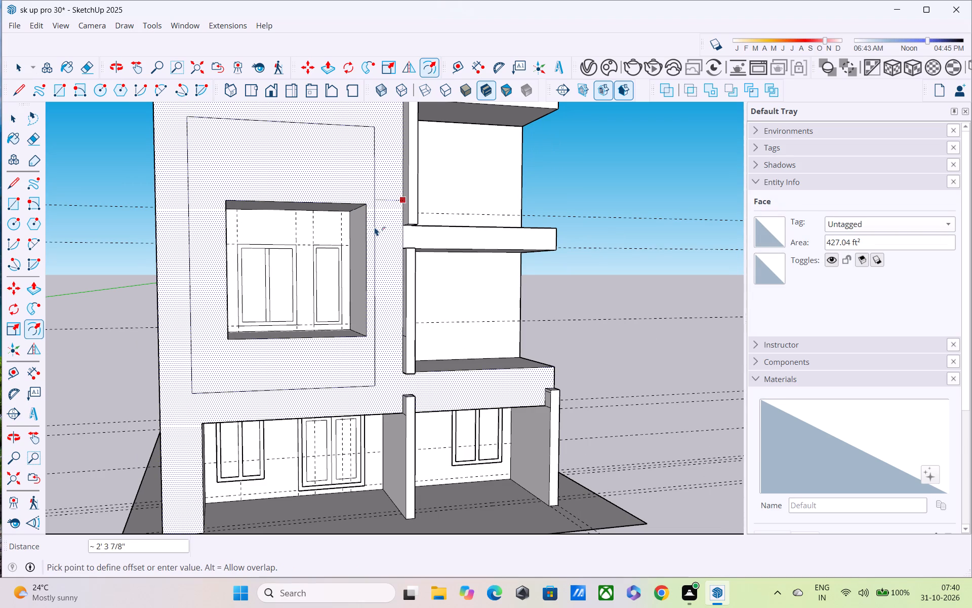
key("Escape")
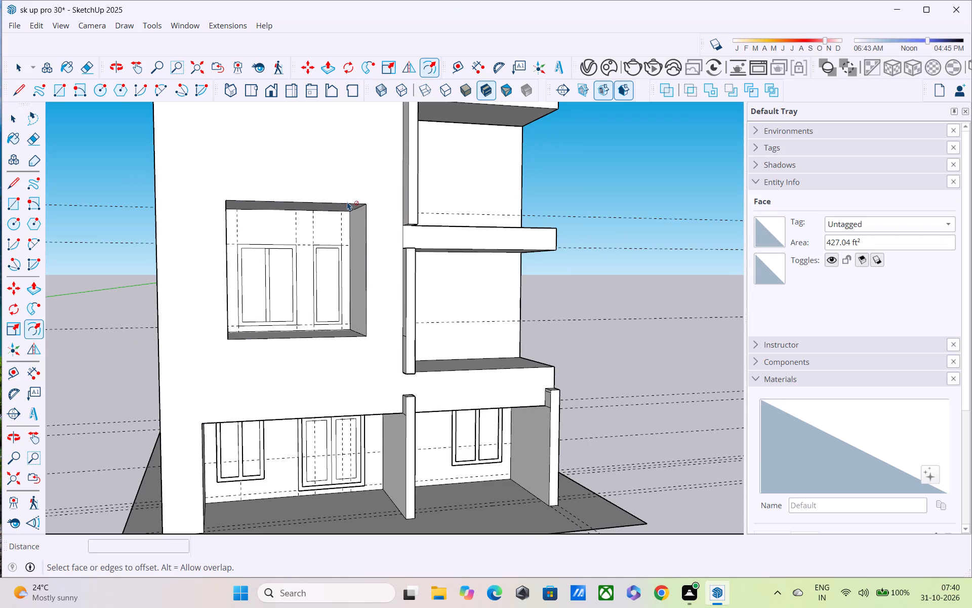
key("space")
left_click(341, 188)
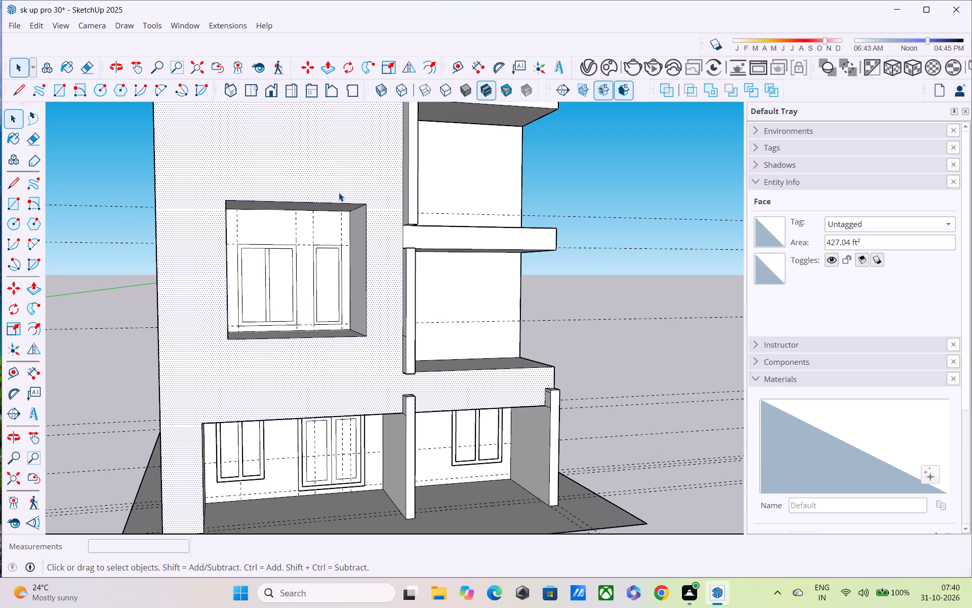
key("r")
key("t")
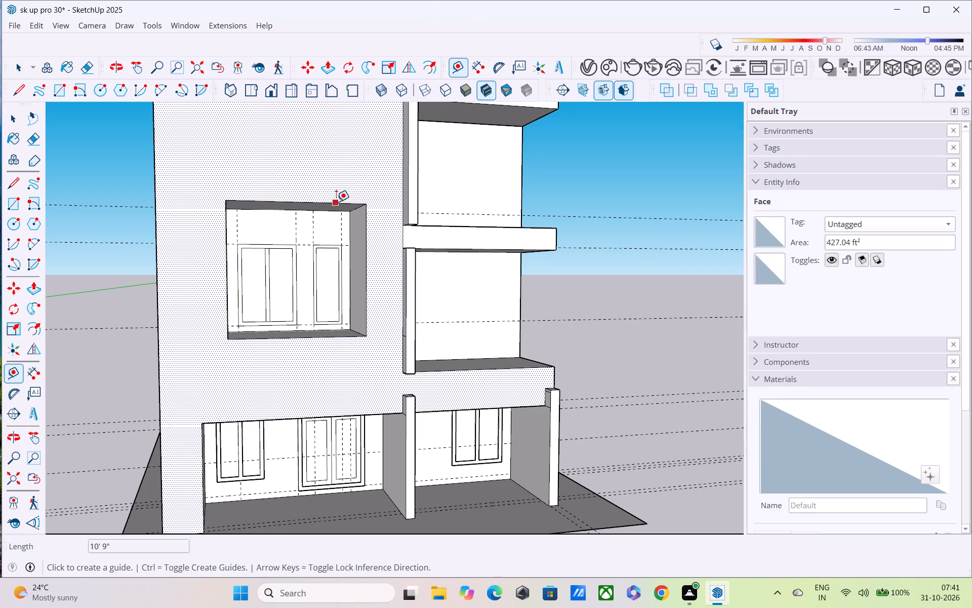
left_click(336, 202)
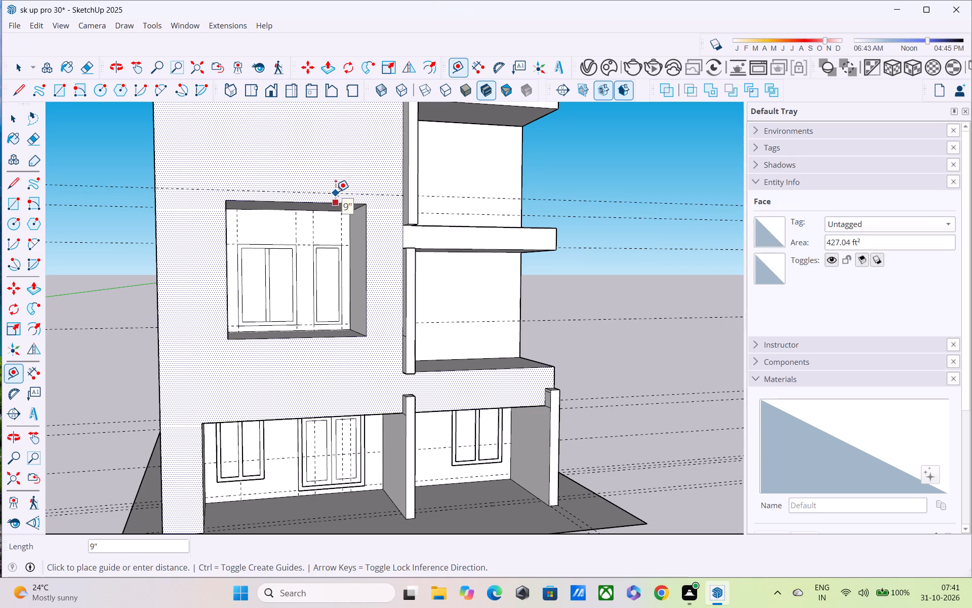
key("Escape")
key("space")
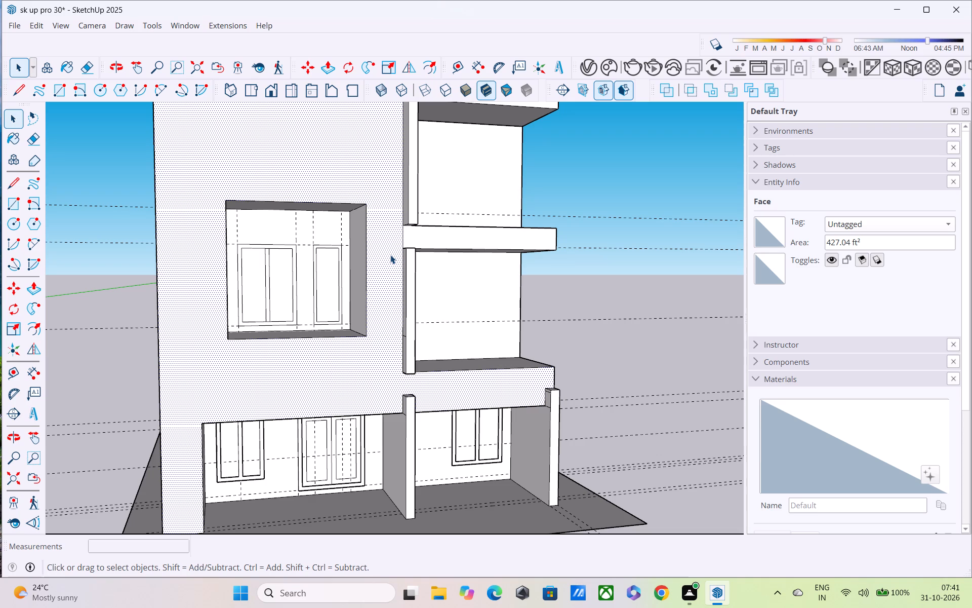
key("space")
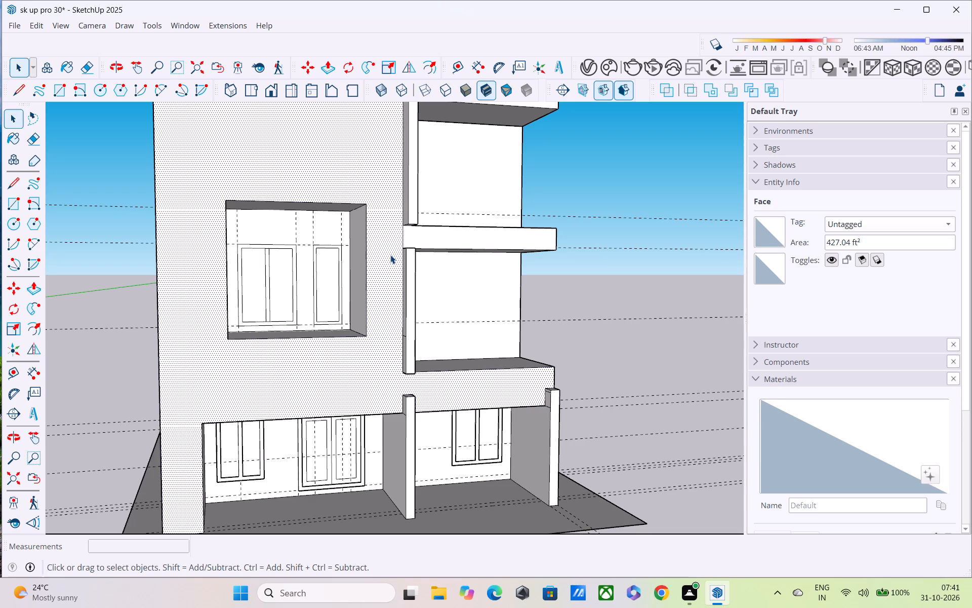
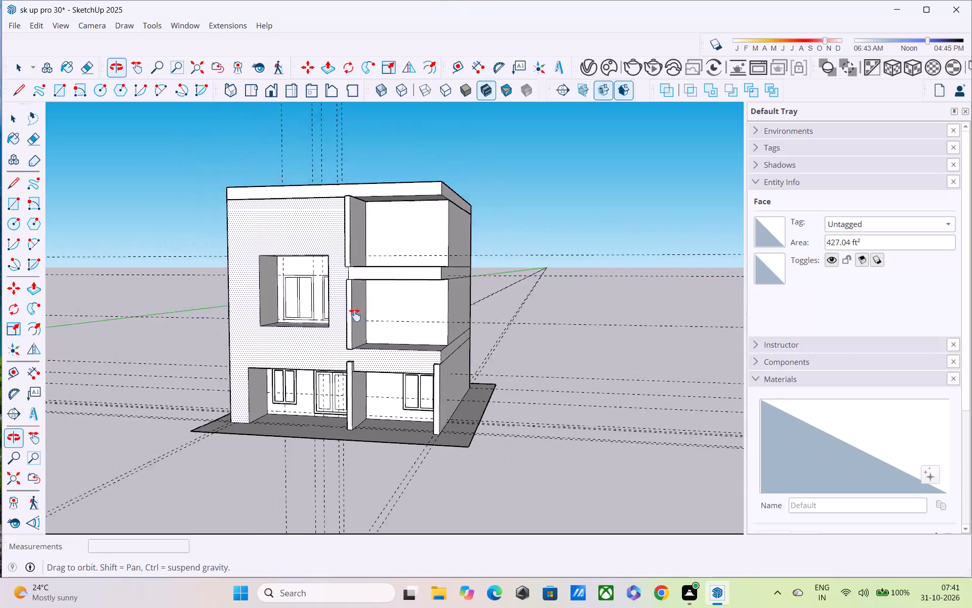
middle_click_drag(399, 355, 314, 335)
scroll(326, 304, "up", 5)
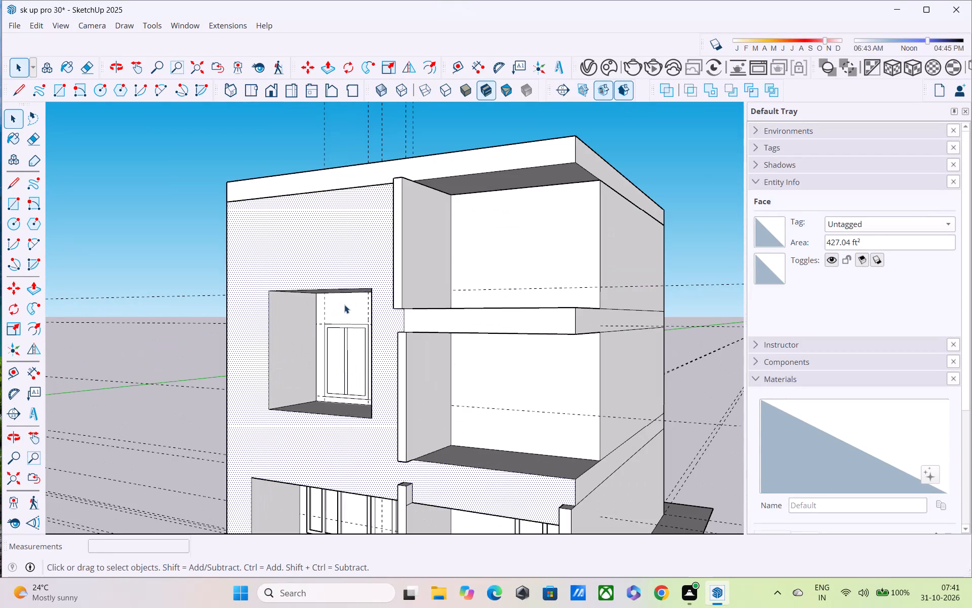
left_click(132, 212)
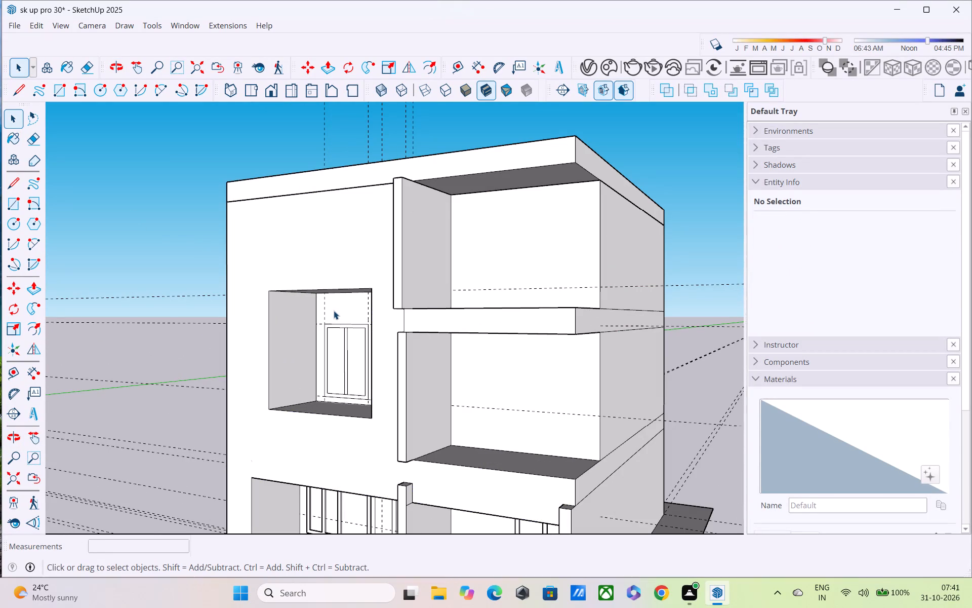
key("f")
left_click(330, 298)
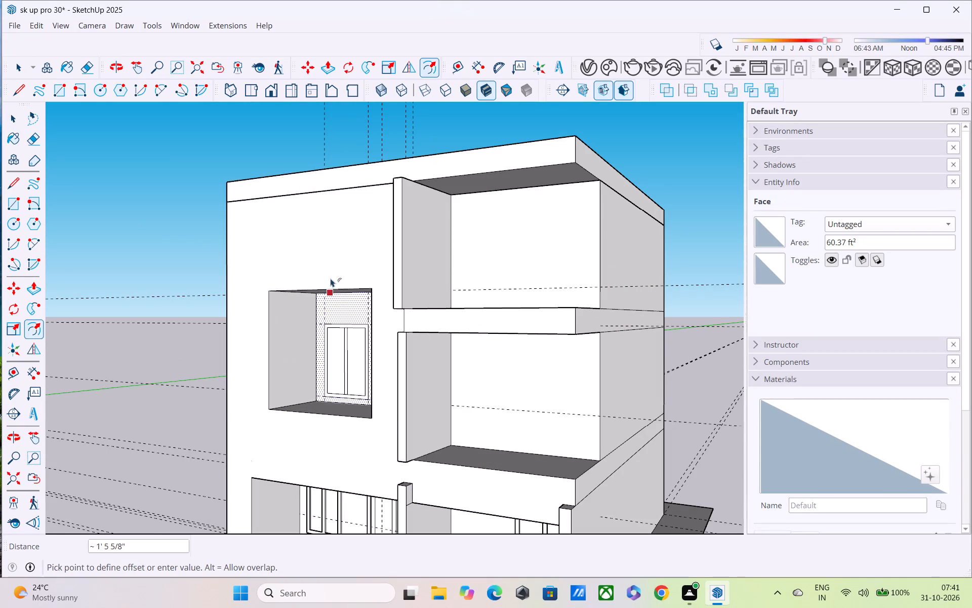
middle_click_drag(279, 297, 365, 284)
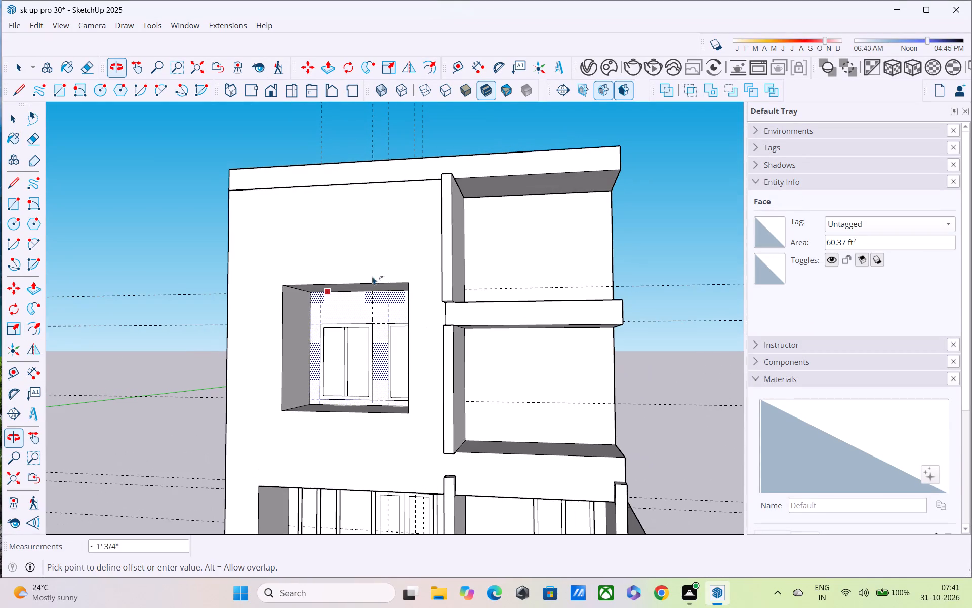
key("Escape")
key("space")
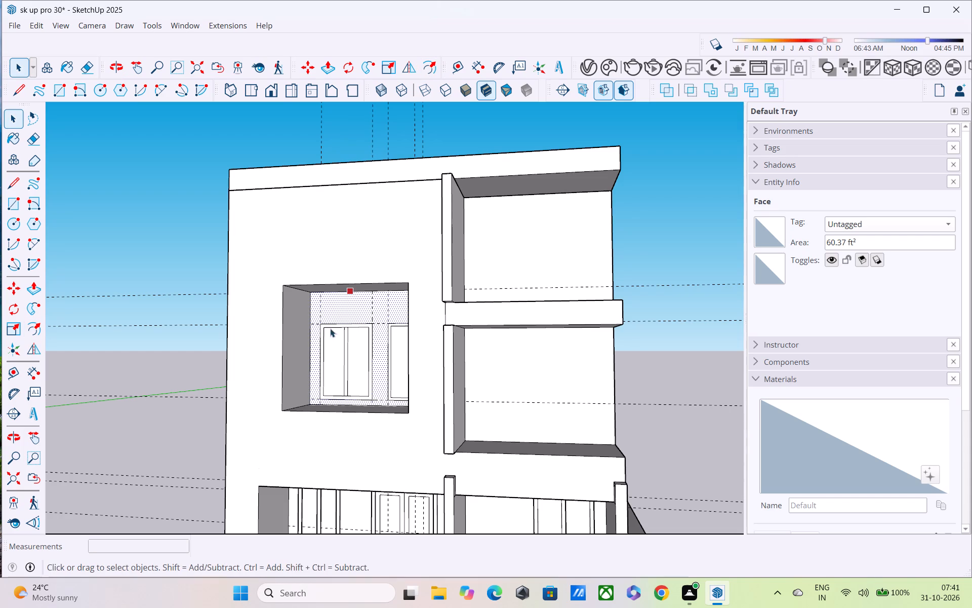
Place guides 6" outward from the top, left, bottom and right edges of the upper window recess on the front wall.
key("t")
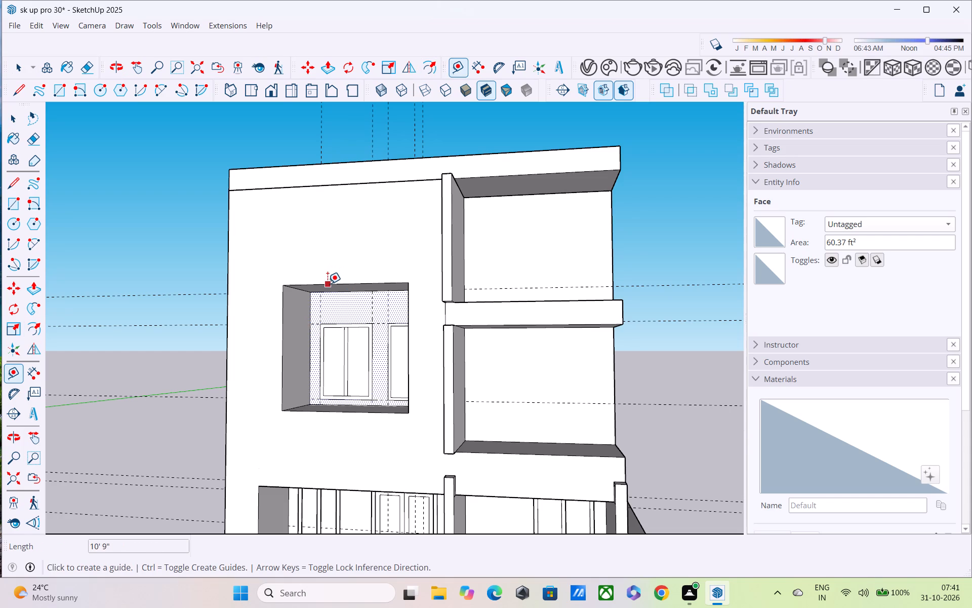
left_click(328, 284)
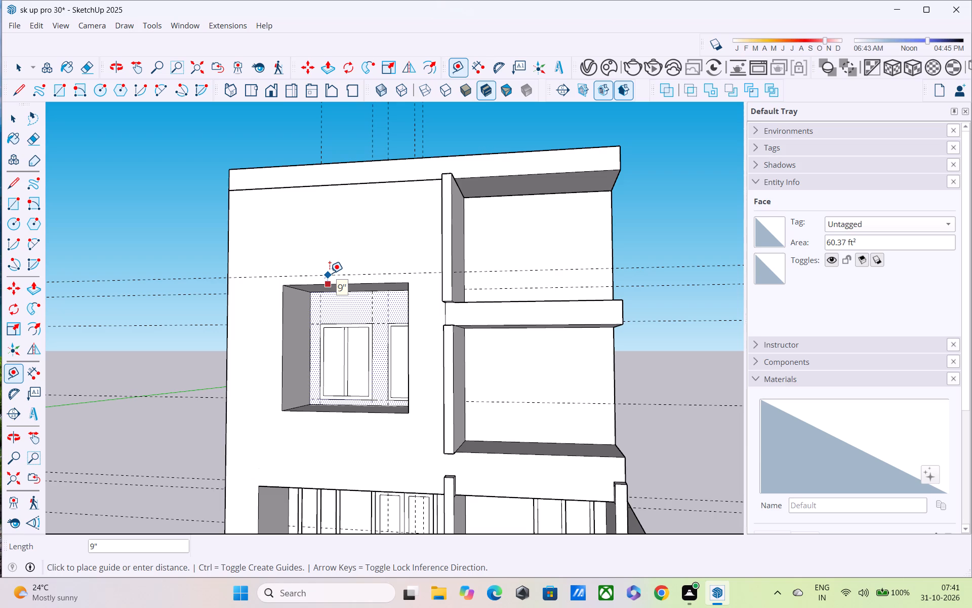
type("6\"")
key("Return")
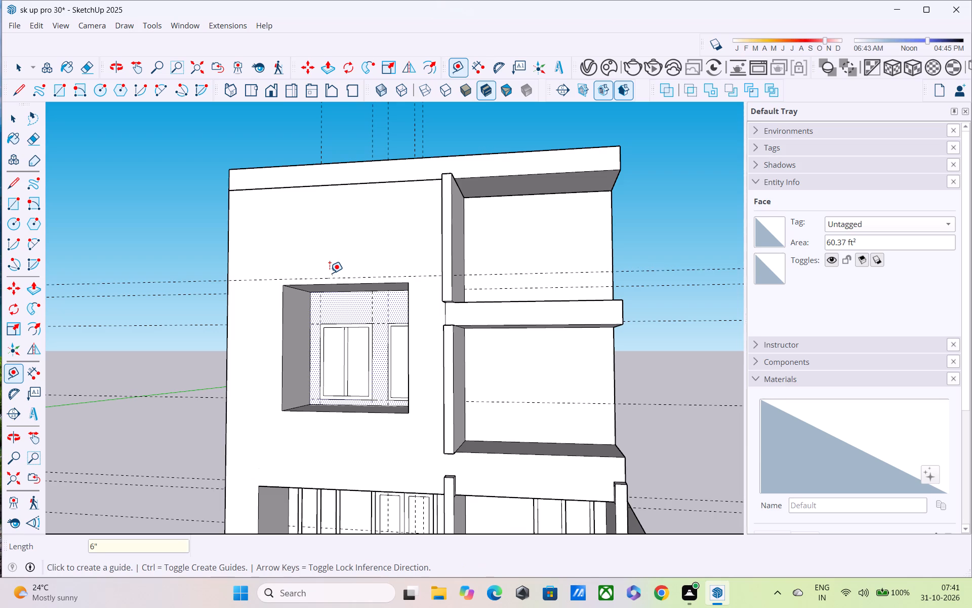
left_click(285, 328)
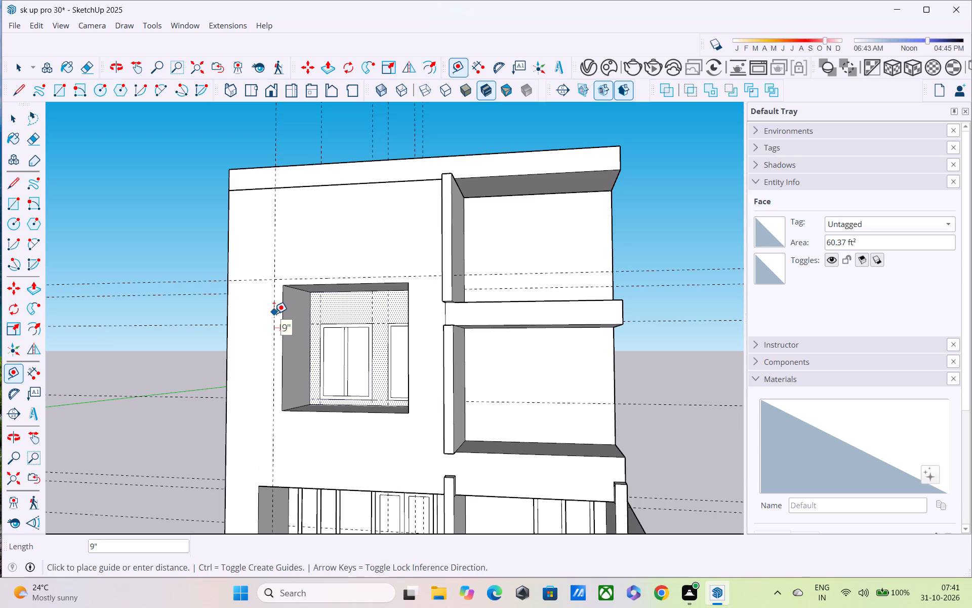
type("6\"")
key("Return")
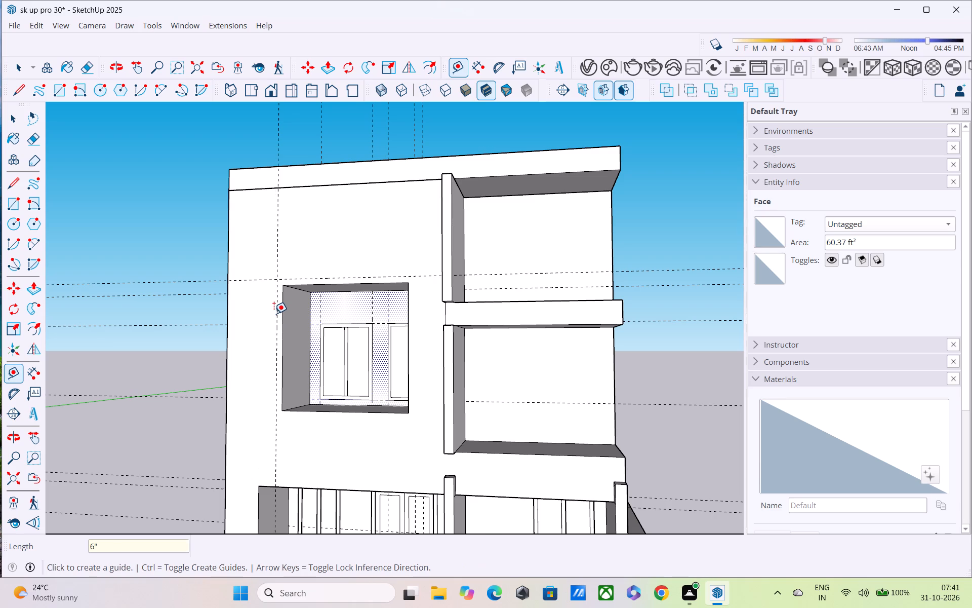
left_click(317, 410)
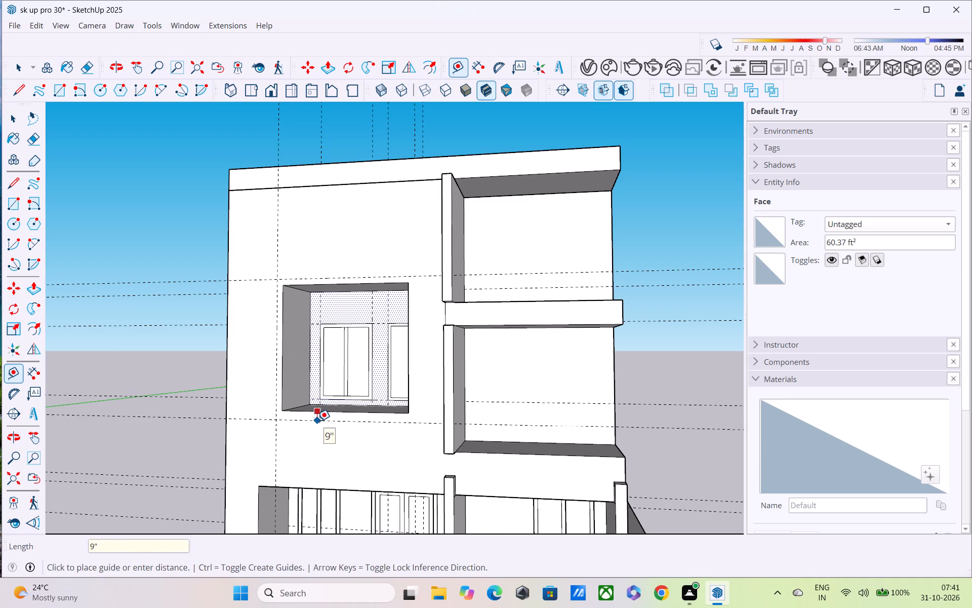
type("6\"")
key("Return")
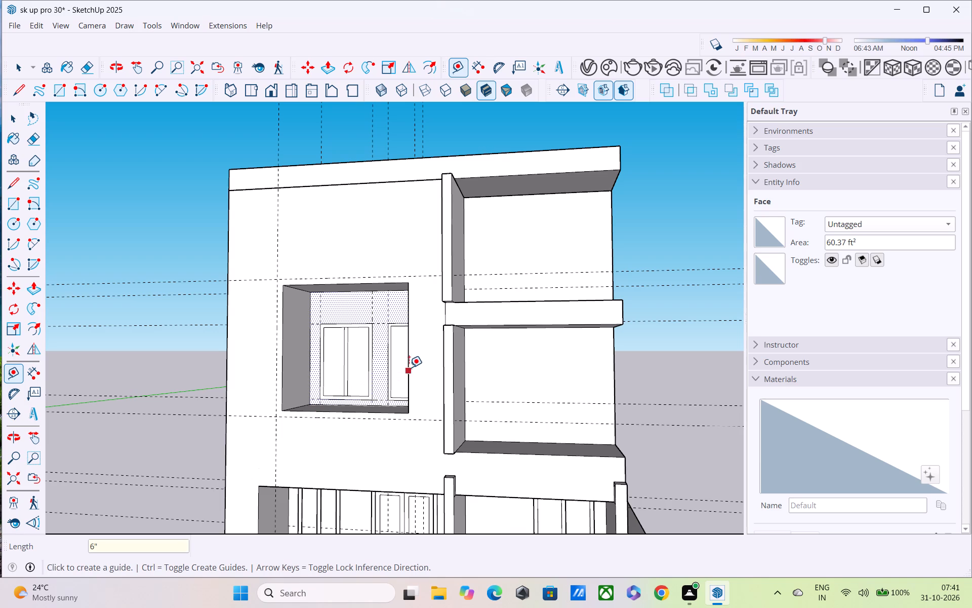
left_click(412, 347)
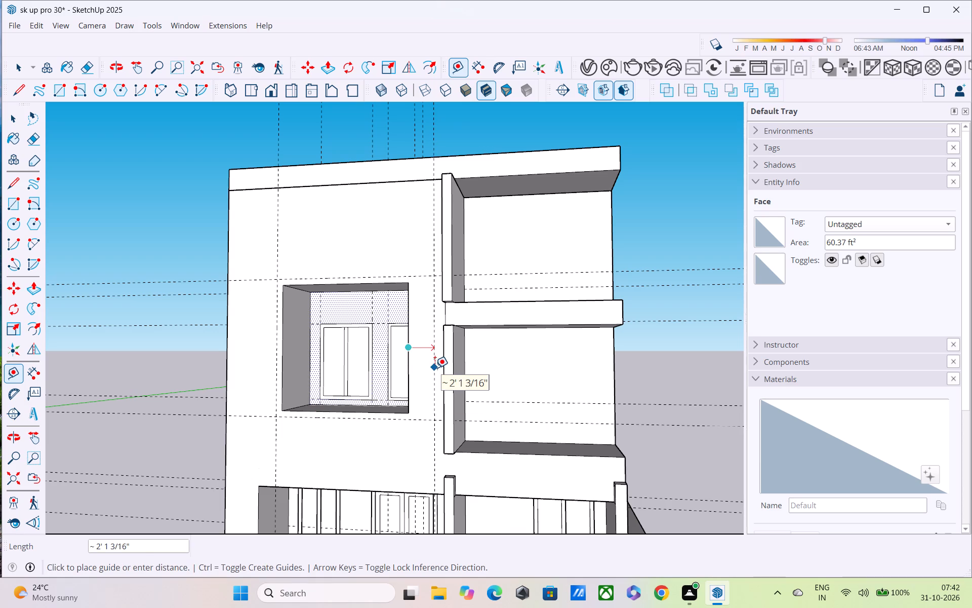
key("6")
key("shift+quotedbl")
key("Return")
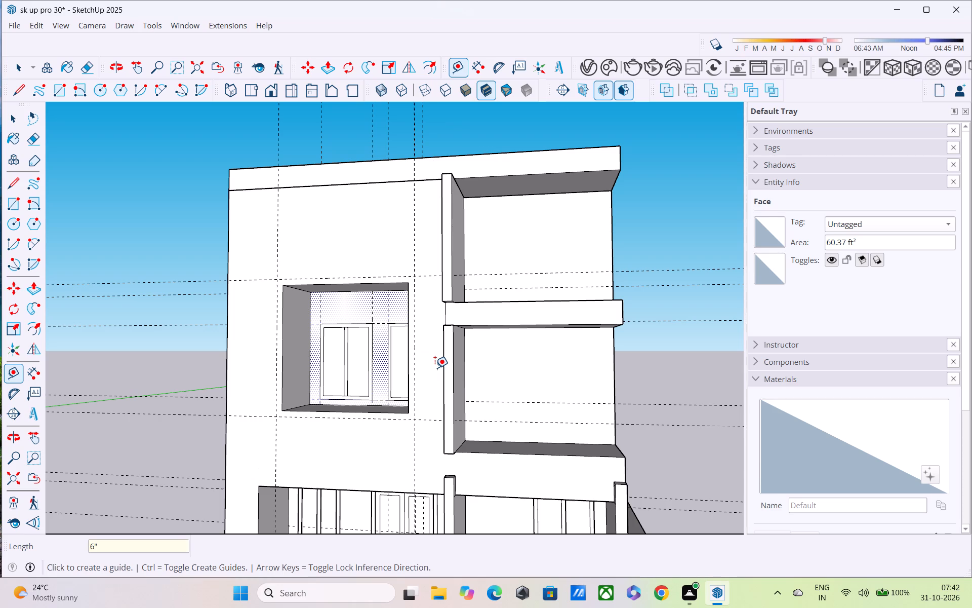
Draw a rectangle around the window recess, corner to corner on the intersections of the four 6" guides.
key("r")
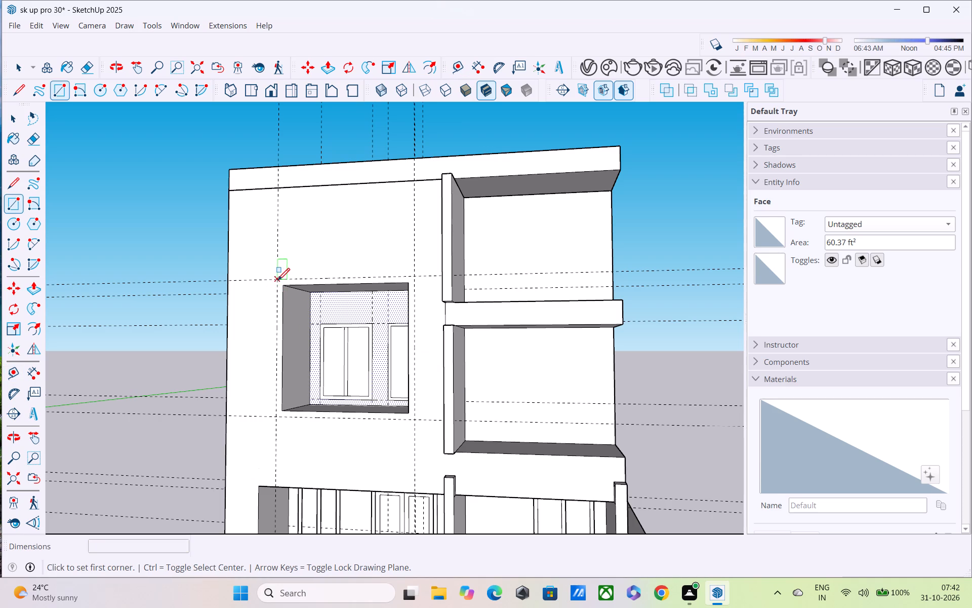
left_click(278, 281)
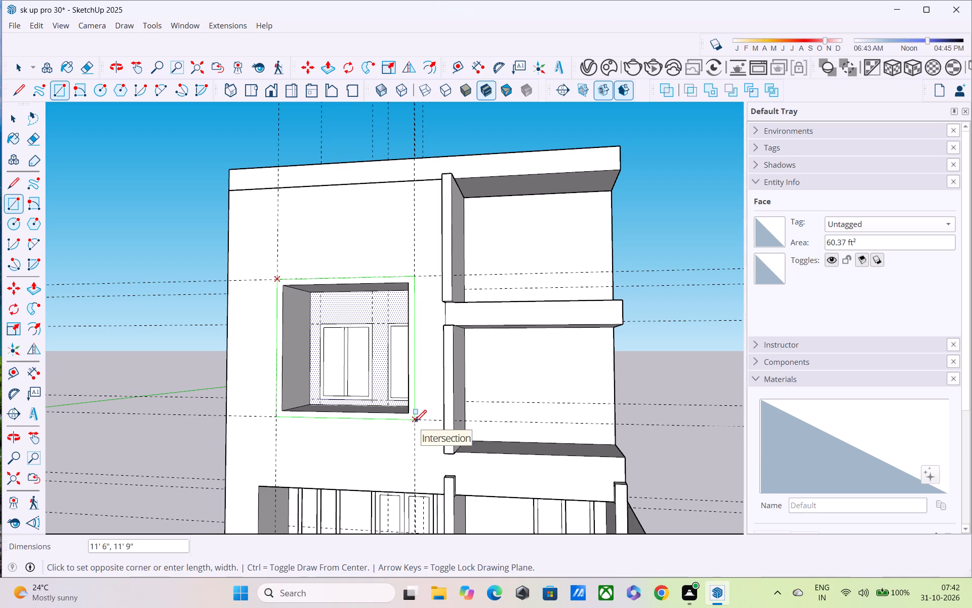
left_click(415, 423)
key("space")
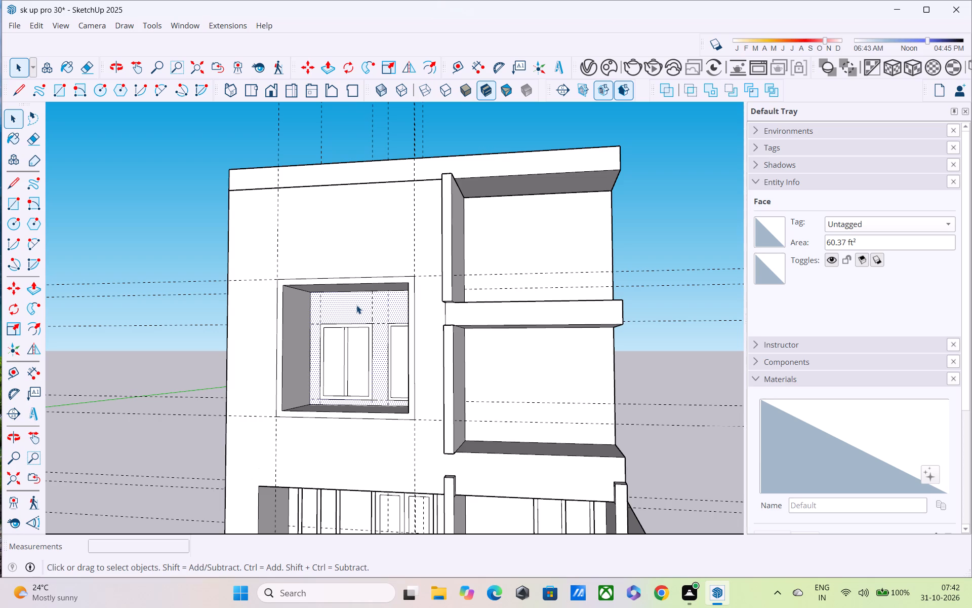
Offset the border face around the window recess outward by 3".
key("f")
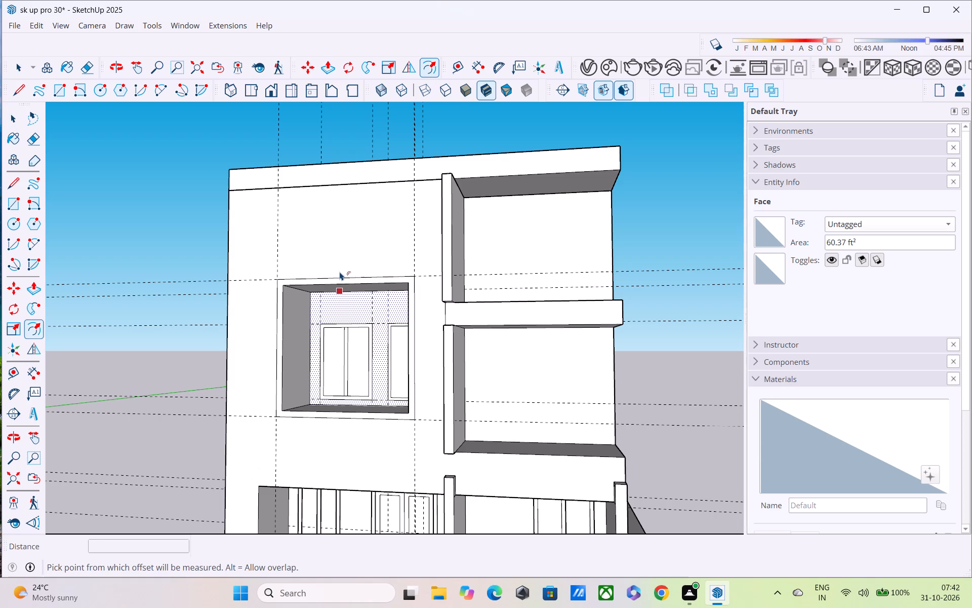
key("space")
left_click(339, 282)
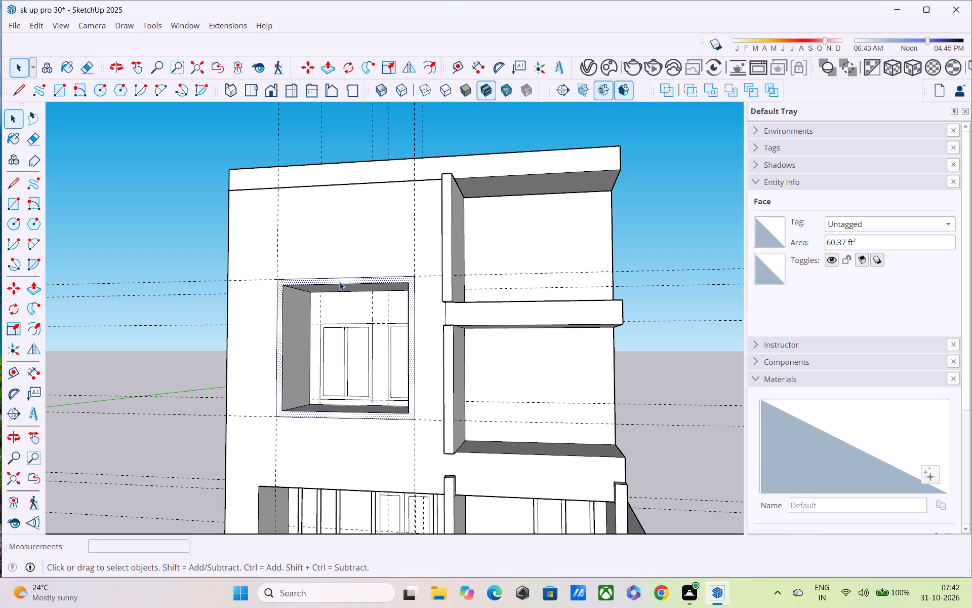
key("f")
left_click(339, 280)
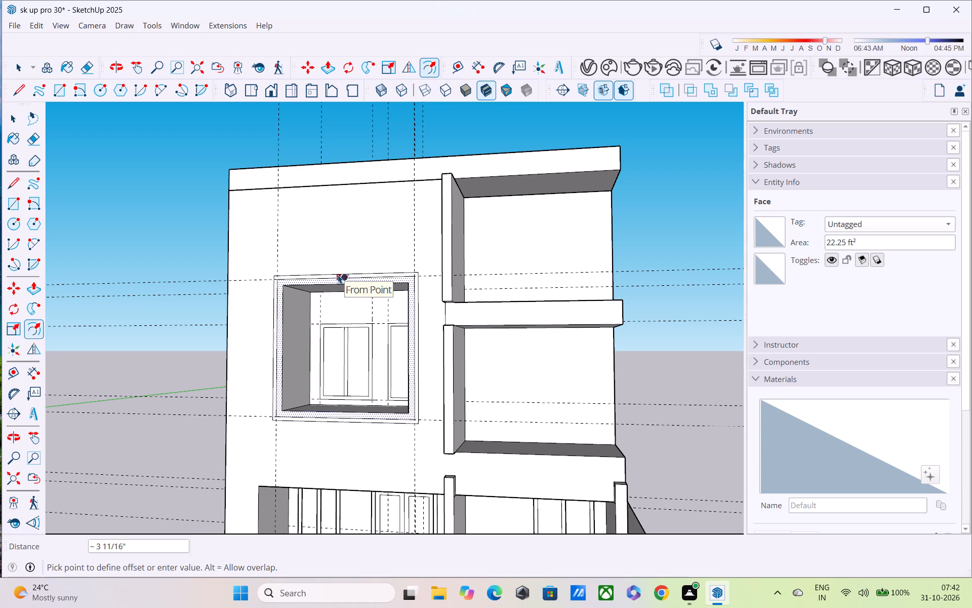
type("1\"")
key("Return")
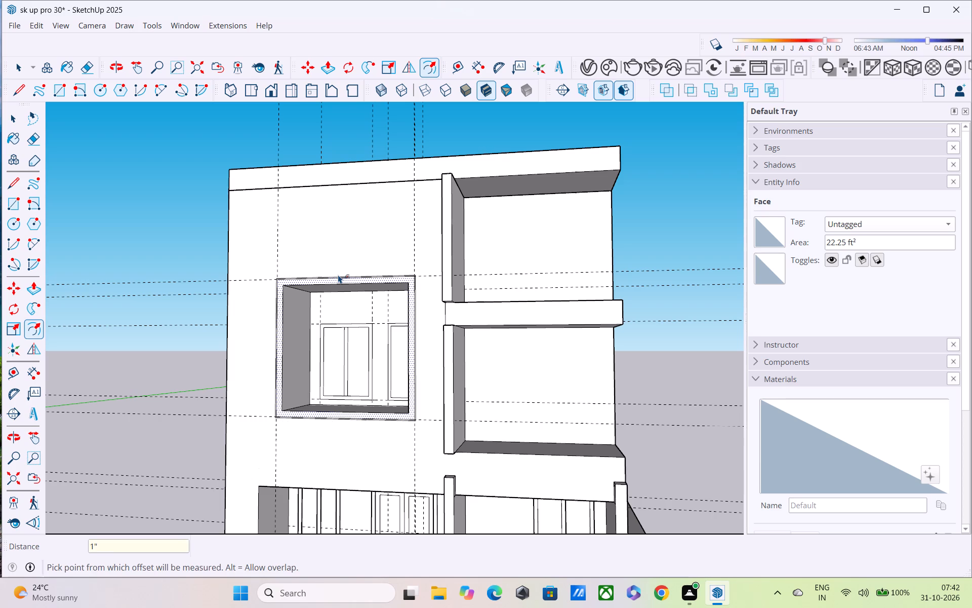
type("2\"")
key("Return")
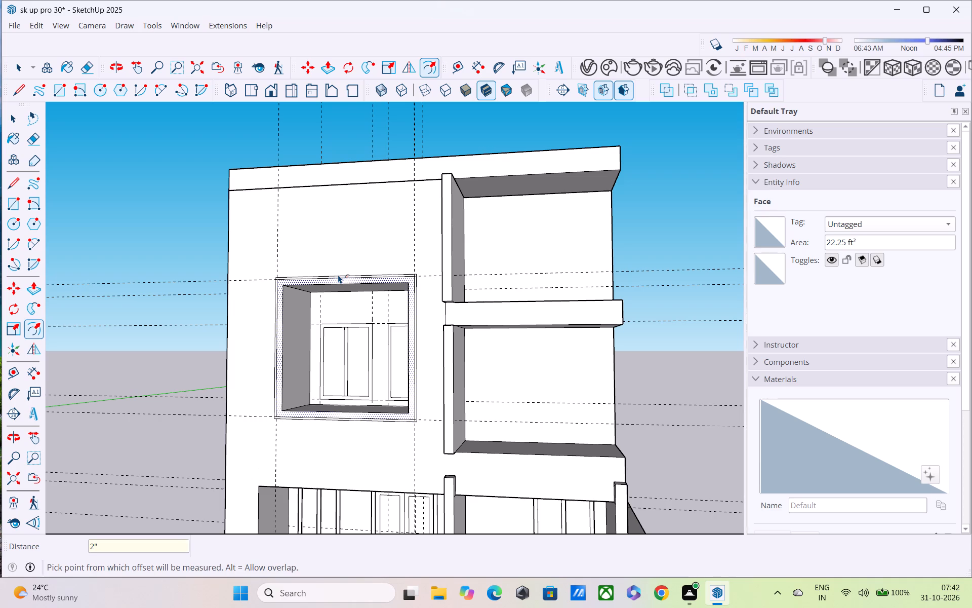
type("3\"")
key("Return")
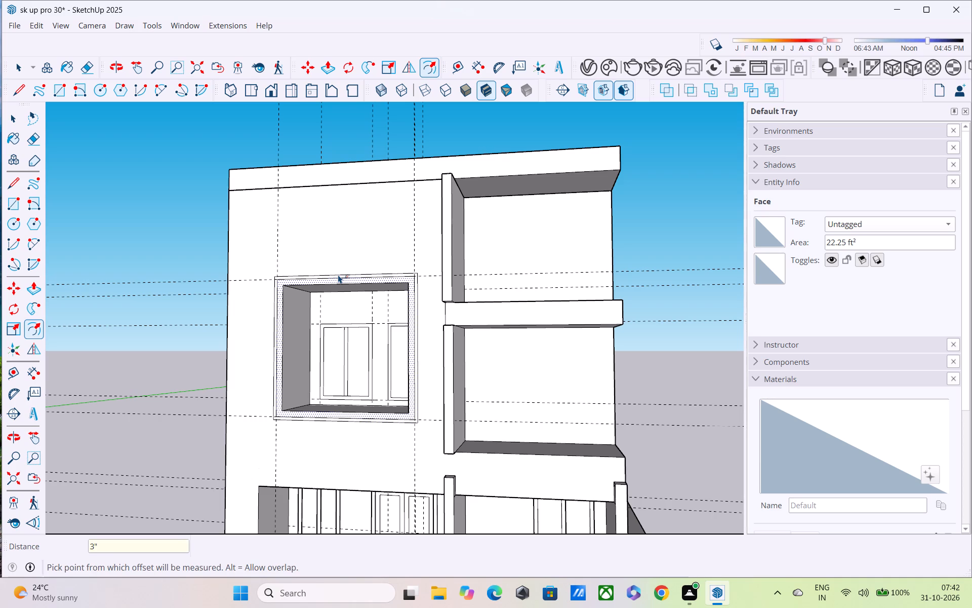
key("space")
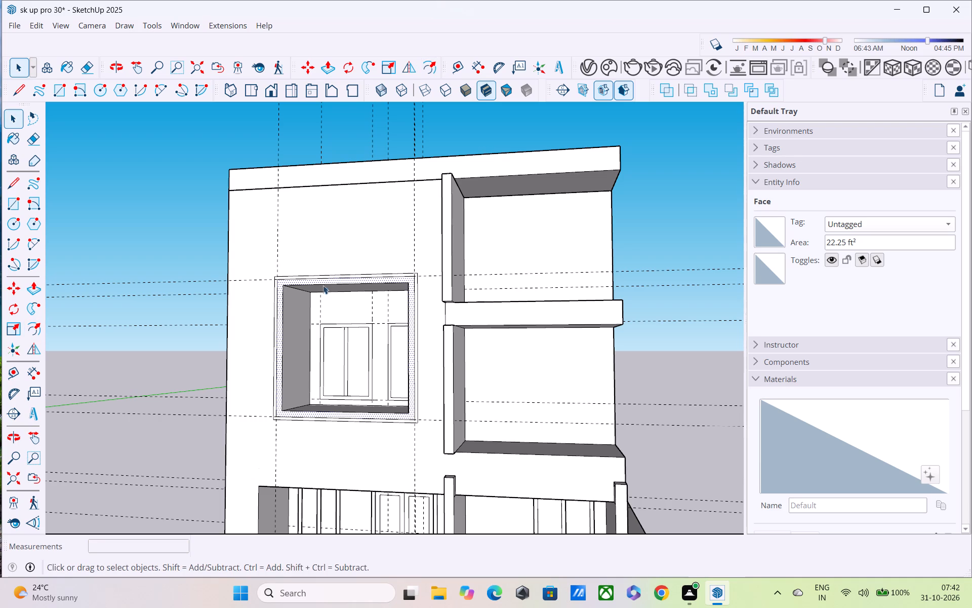
left_click(186, 202)
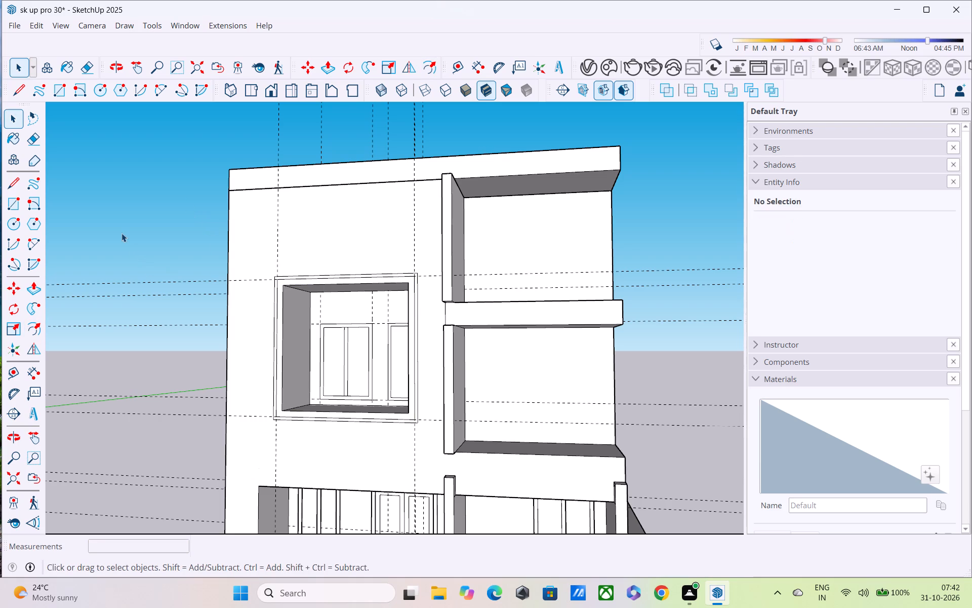
Offset the narrow outer strip of the window surround outward by 6".
left_click(121, 233)
scroll(283, 307, "up", 7)
scroll(295, 260, "down", 3)
key("f")
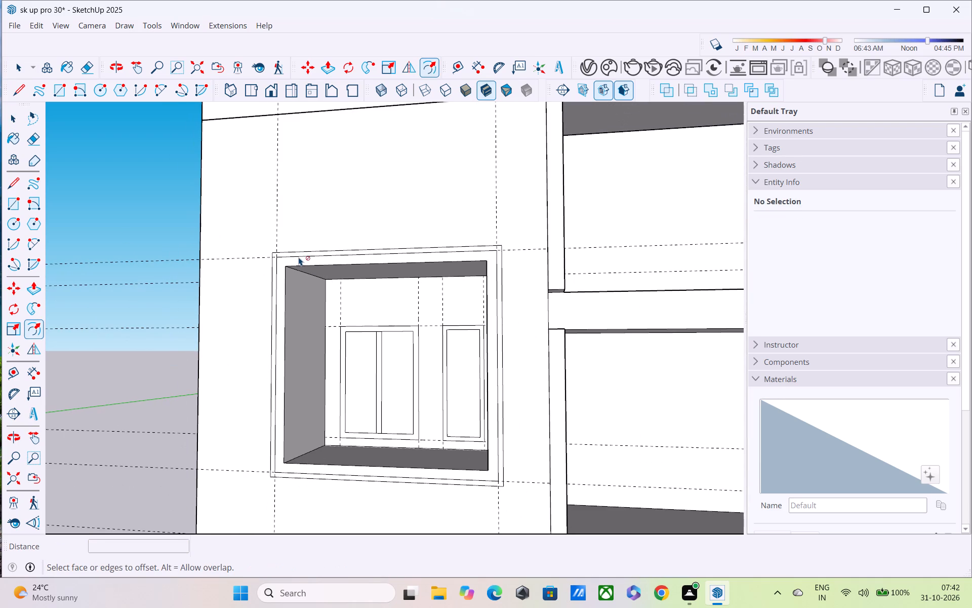
key("space")
left_click(300, 254)
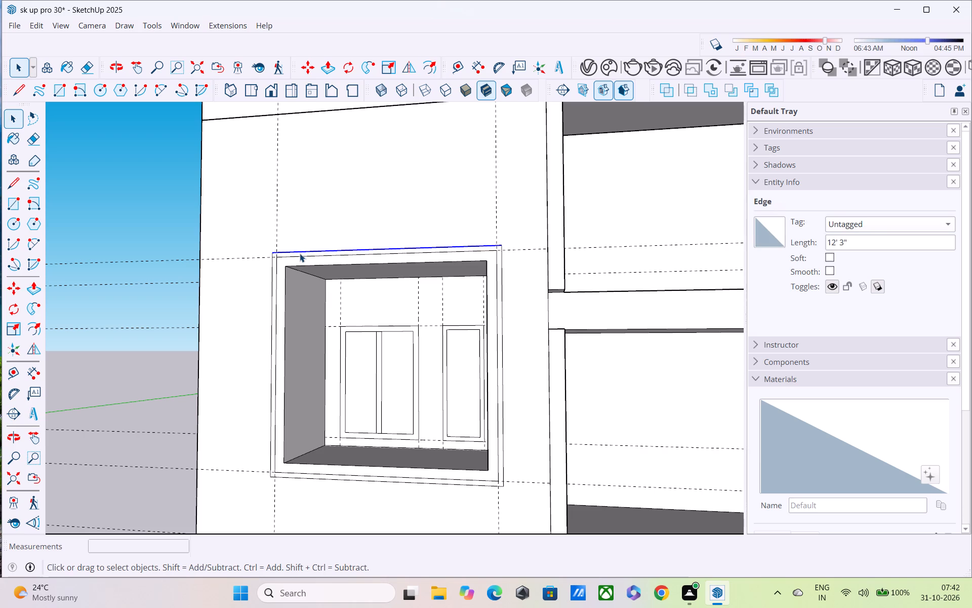
scroll(315, 247, "up", 7)
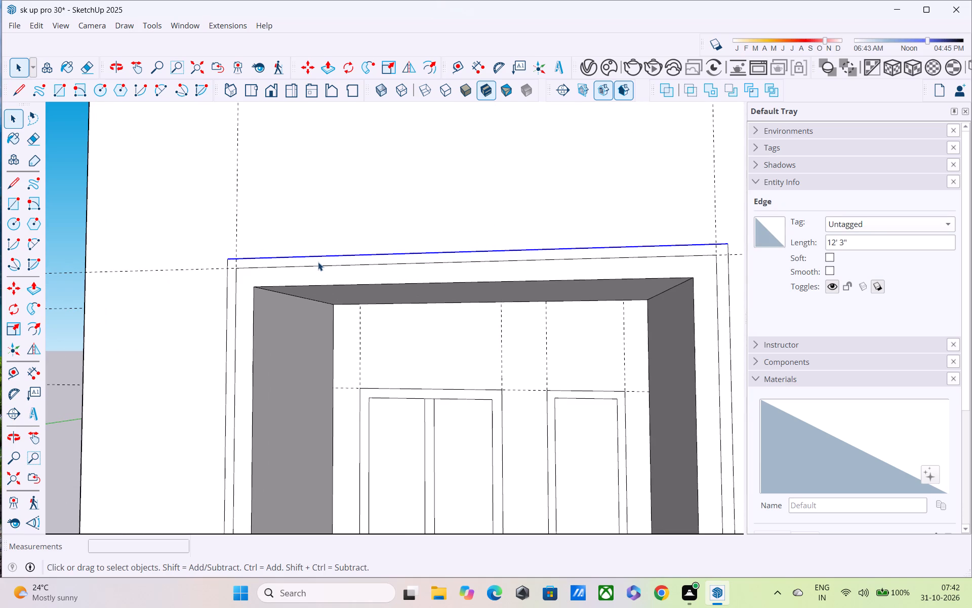
left_click(318, 262)
key("f")
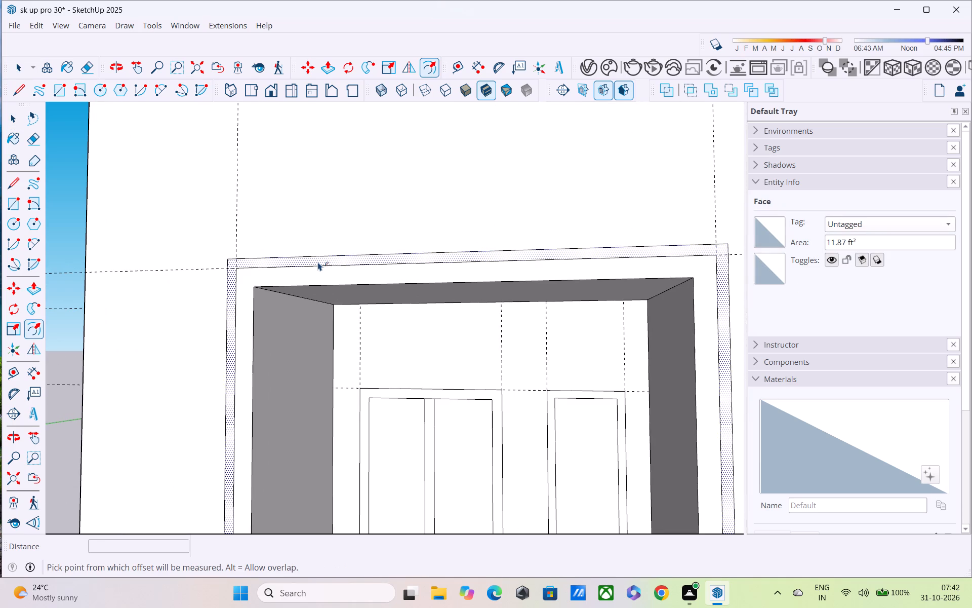
left_click(317, 261)
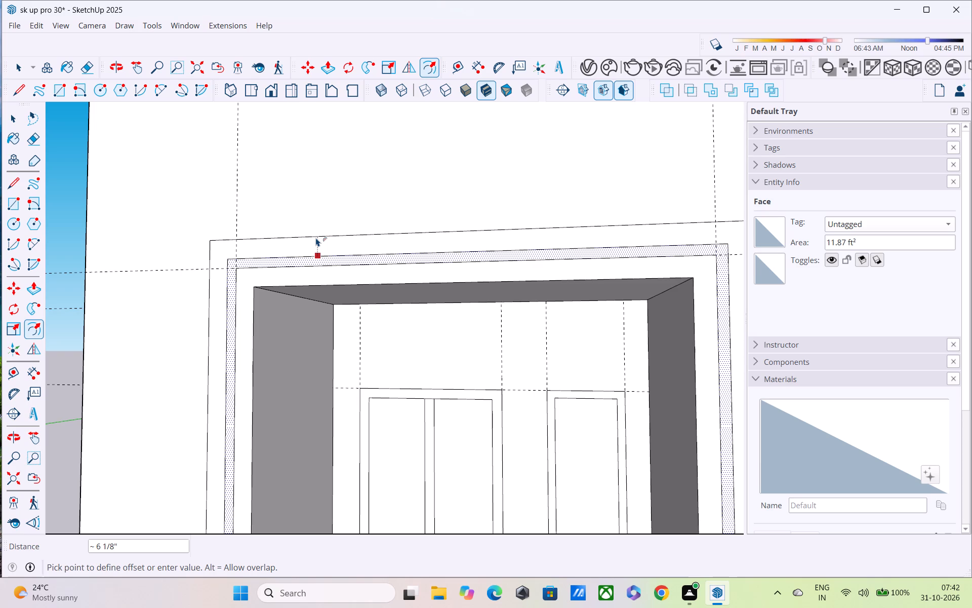
key("6")
key("shift+quotedbl")
key("Return")
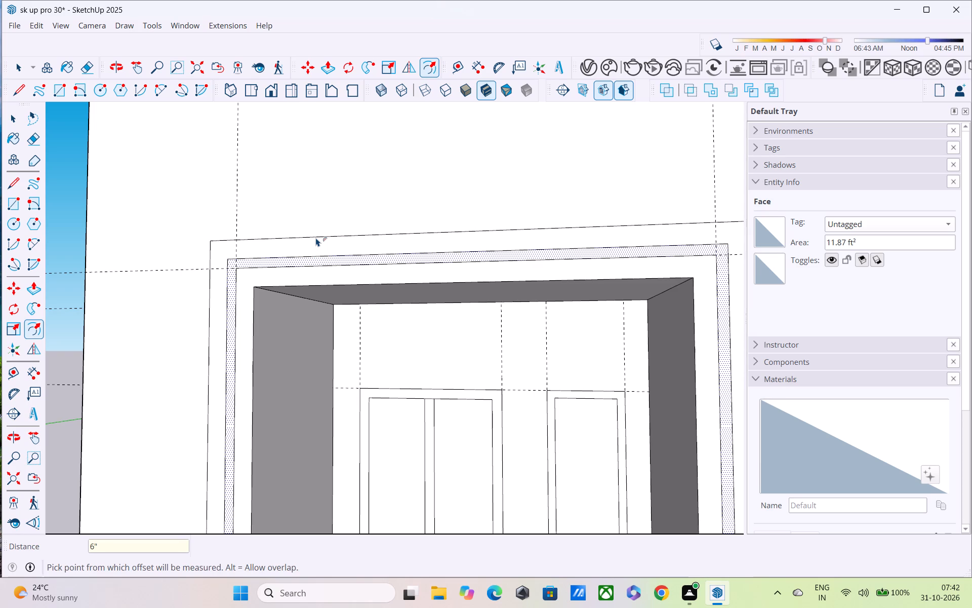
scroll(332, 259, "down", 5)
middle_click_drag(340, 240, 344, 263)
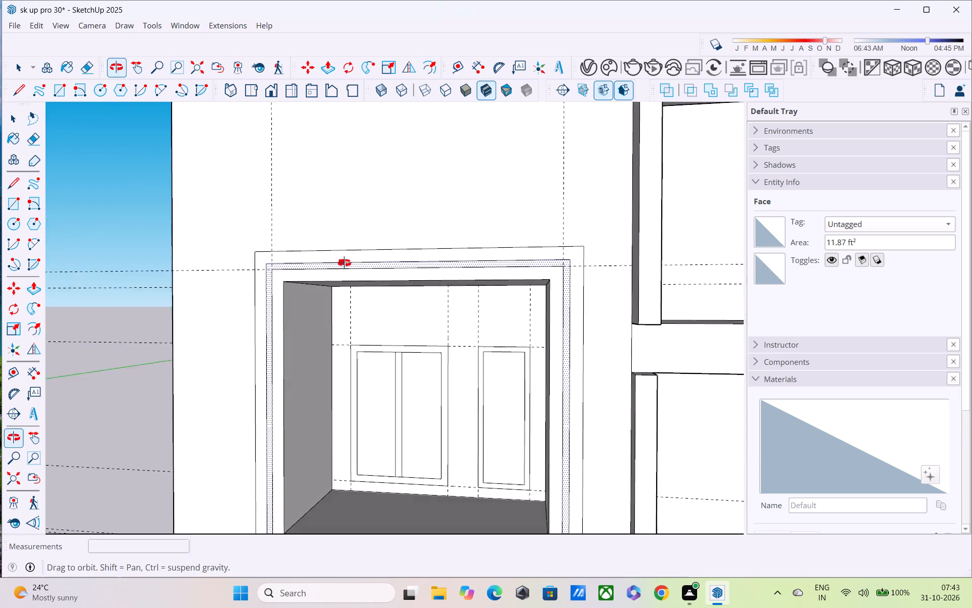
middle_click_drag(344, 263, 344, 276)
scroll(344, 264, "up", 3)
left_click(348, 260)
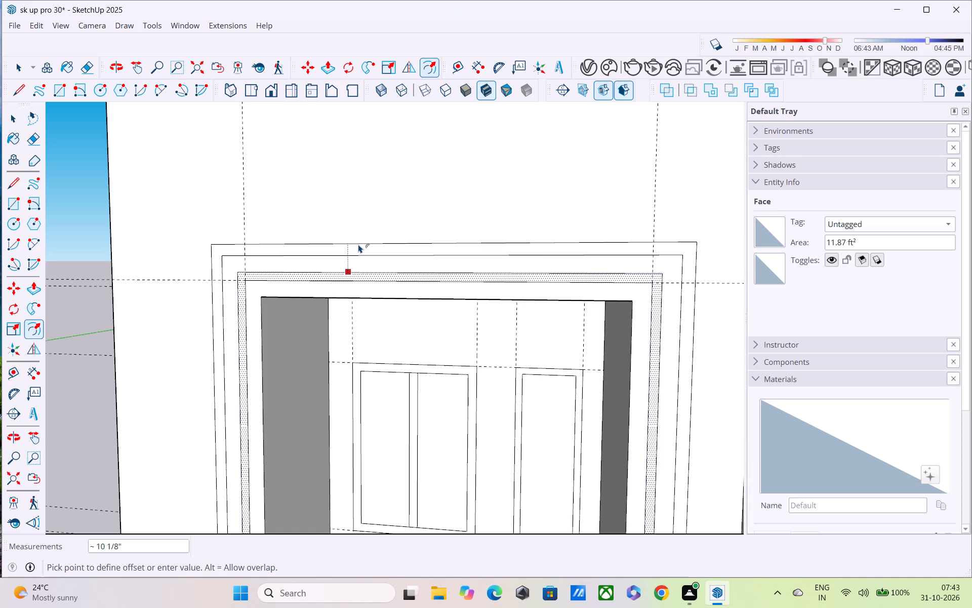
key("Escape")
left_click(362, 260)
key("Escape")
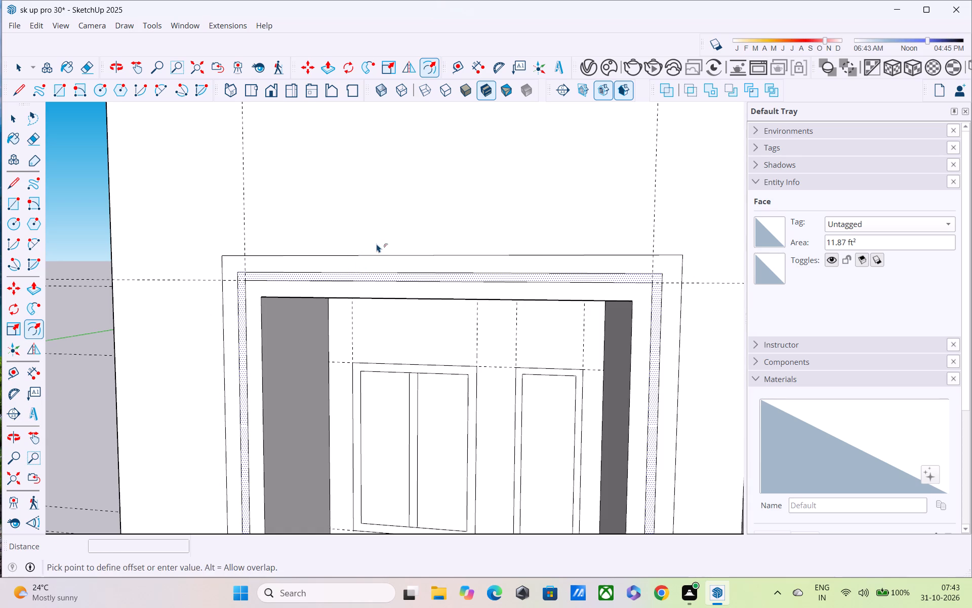
Offset the 6" wide outer border of the window surround outward by 3".
key("grave")
key("space")
key("space")
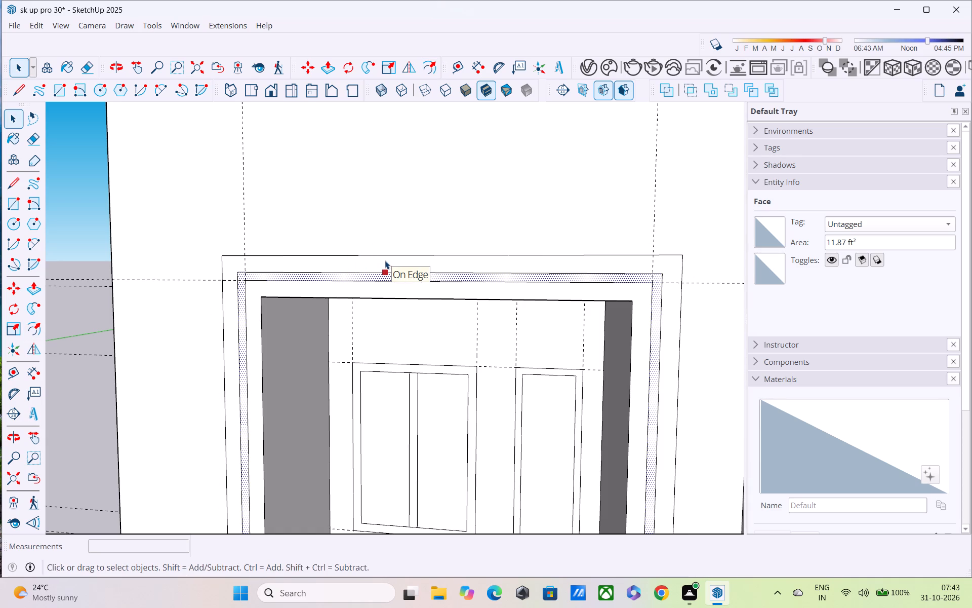
key("Escape")
left_click(386, 264)
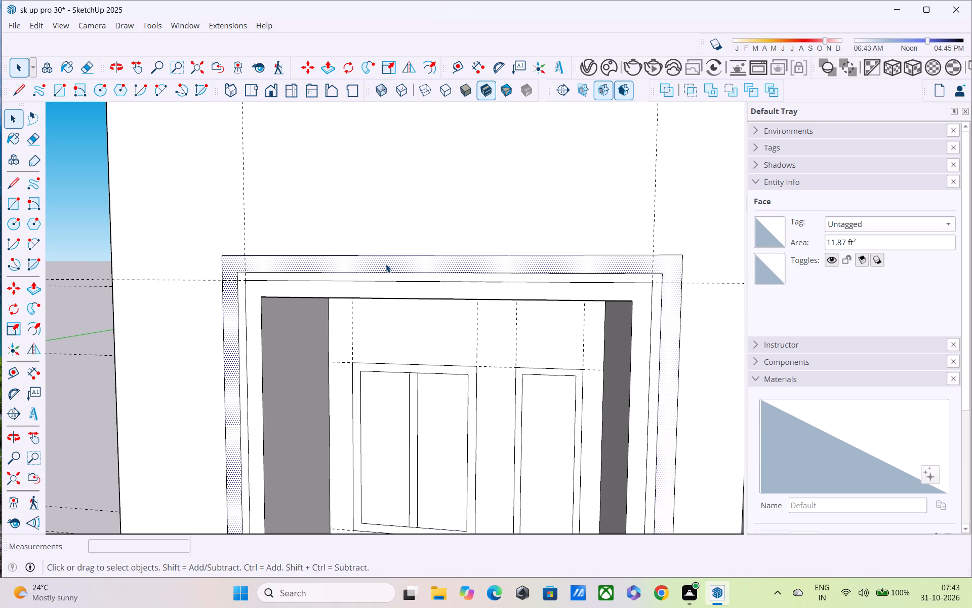
key("f")
left_click(387, 264)
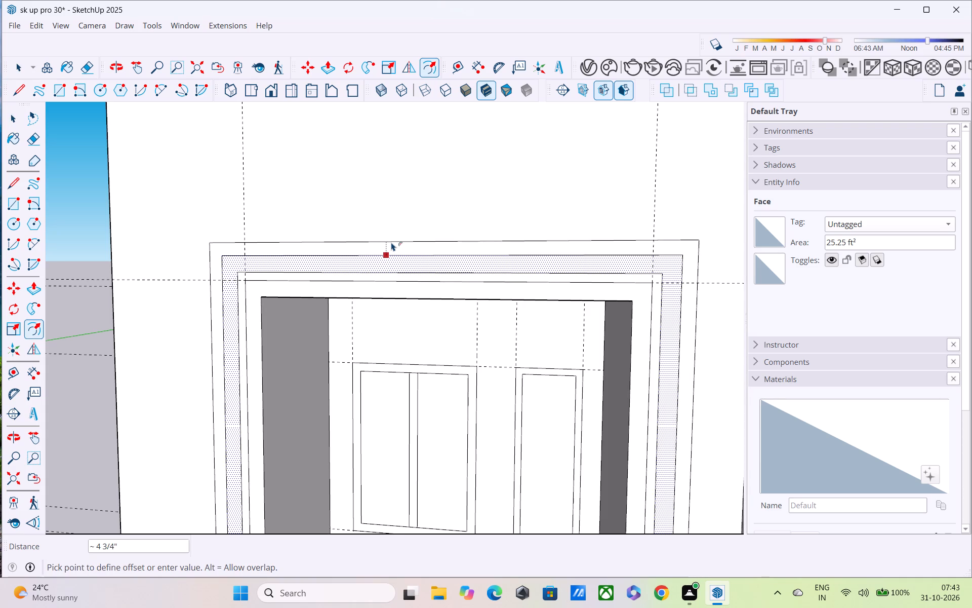
type("3\"")
key("Return")
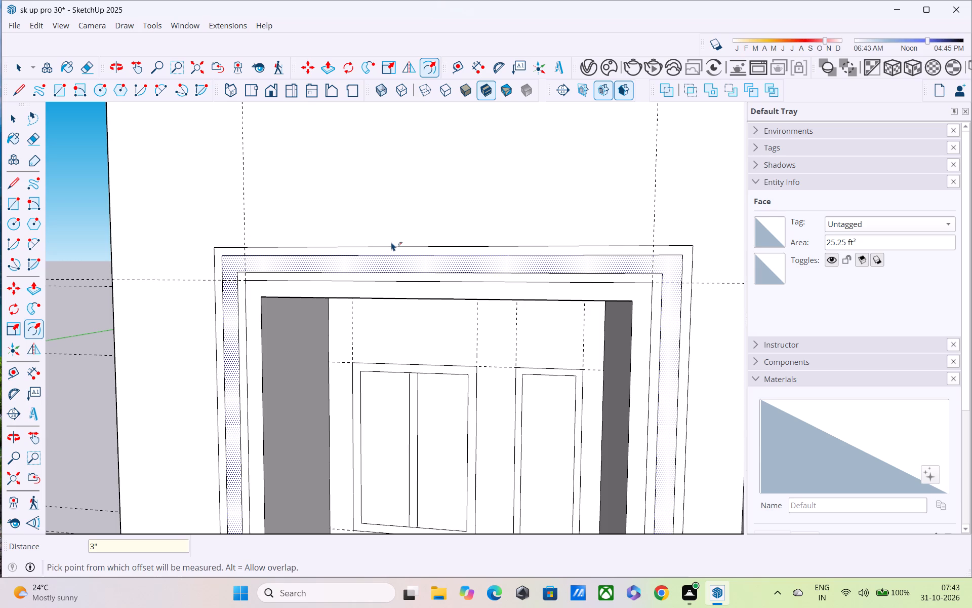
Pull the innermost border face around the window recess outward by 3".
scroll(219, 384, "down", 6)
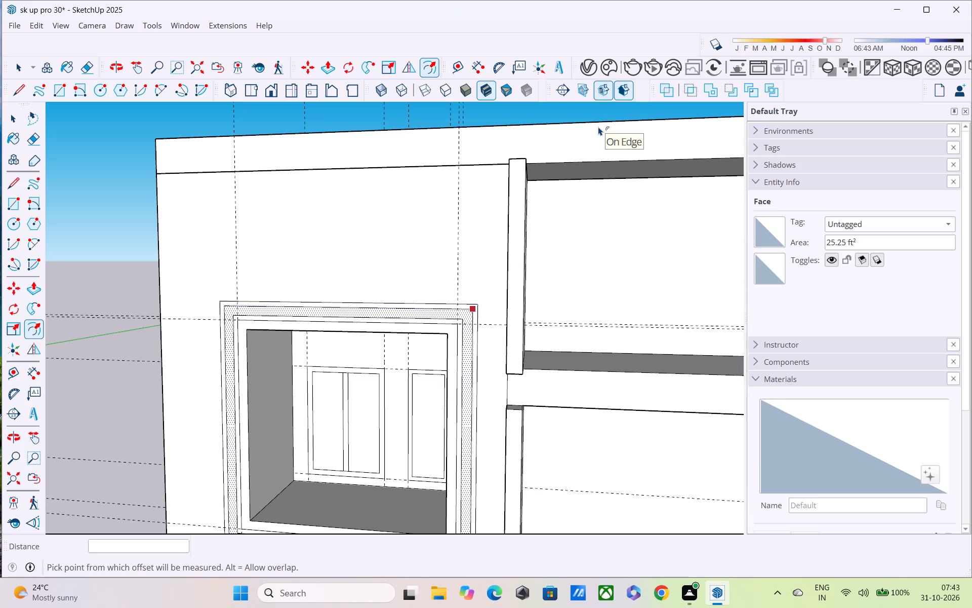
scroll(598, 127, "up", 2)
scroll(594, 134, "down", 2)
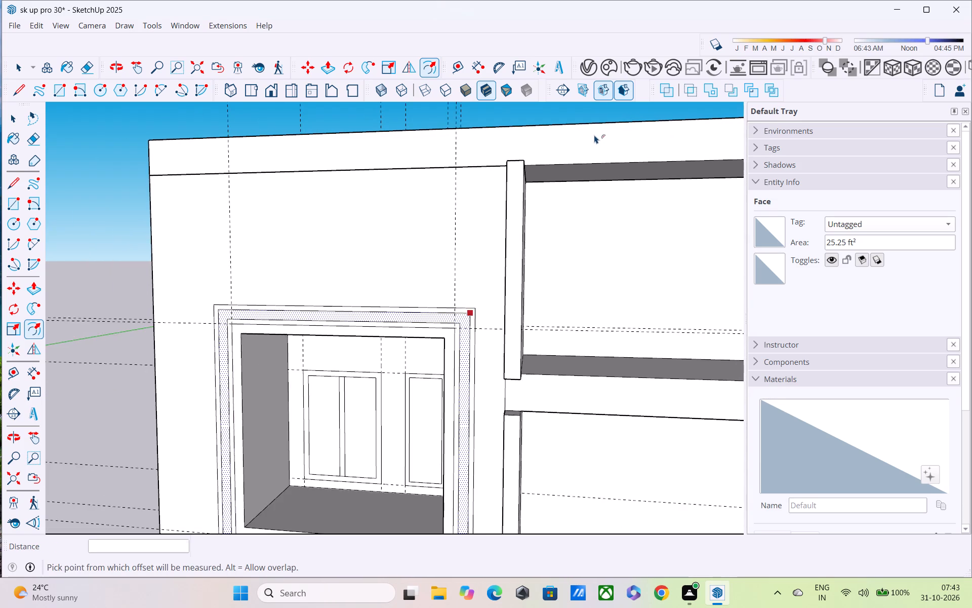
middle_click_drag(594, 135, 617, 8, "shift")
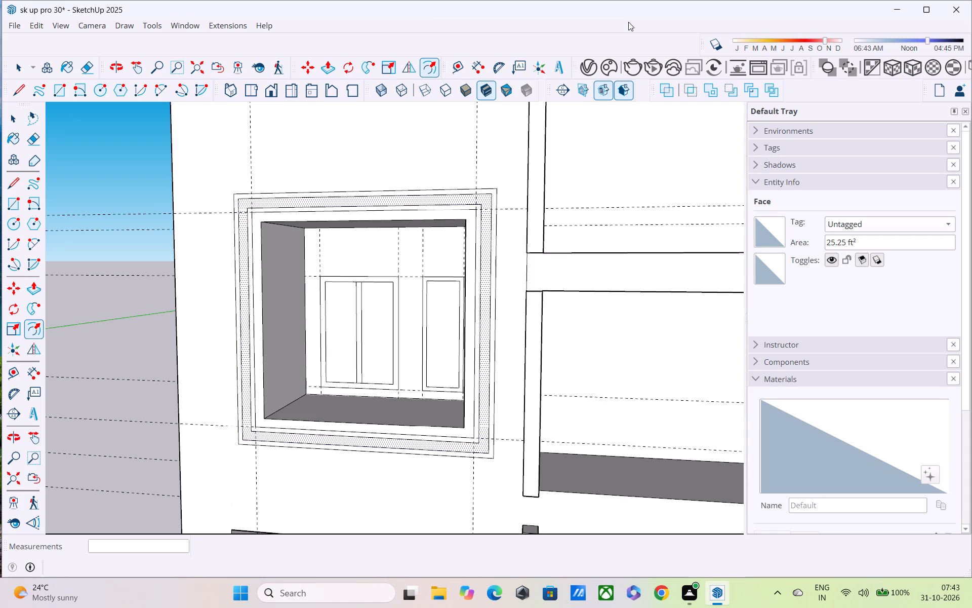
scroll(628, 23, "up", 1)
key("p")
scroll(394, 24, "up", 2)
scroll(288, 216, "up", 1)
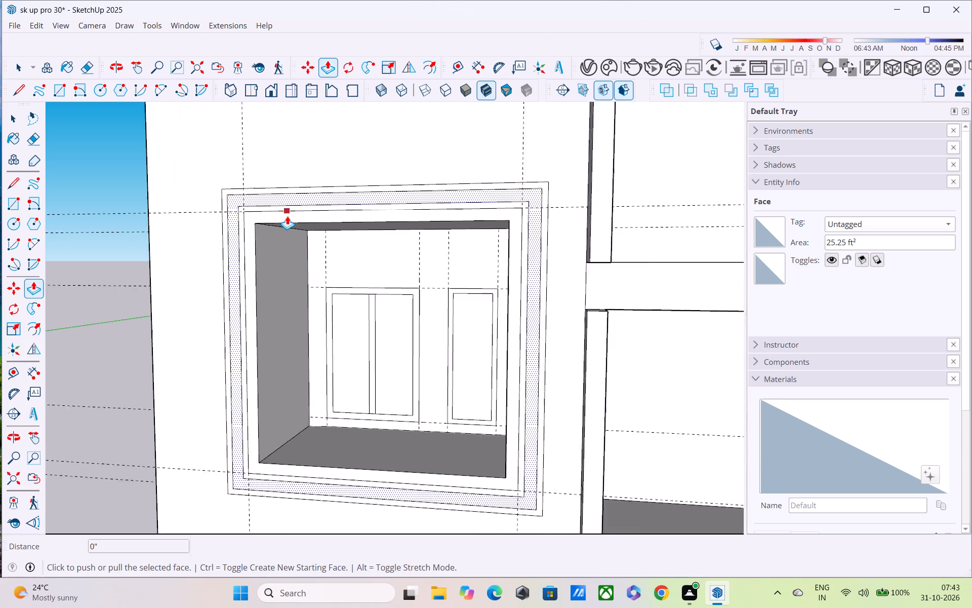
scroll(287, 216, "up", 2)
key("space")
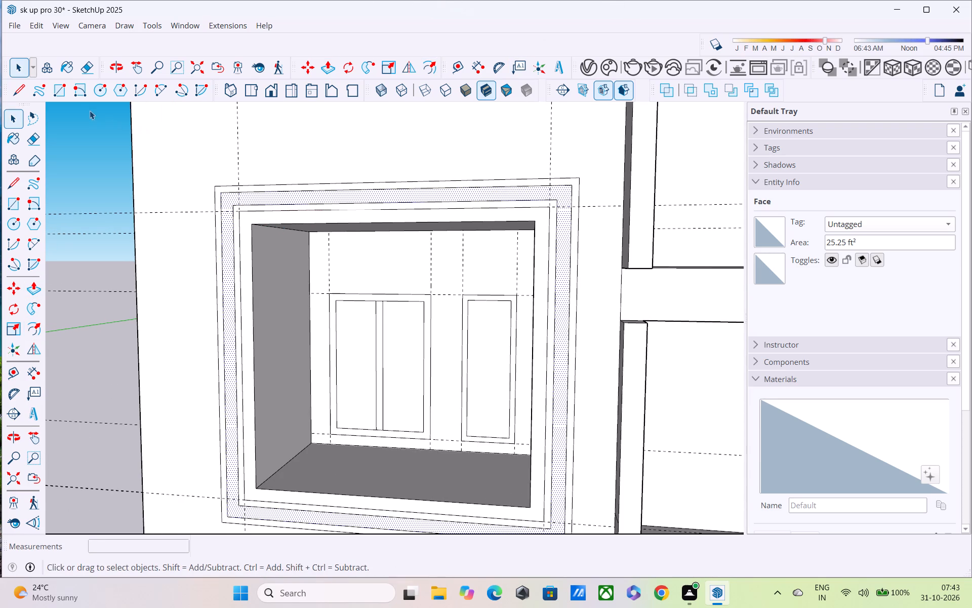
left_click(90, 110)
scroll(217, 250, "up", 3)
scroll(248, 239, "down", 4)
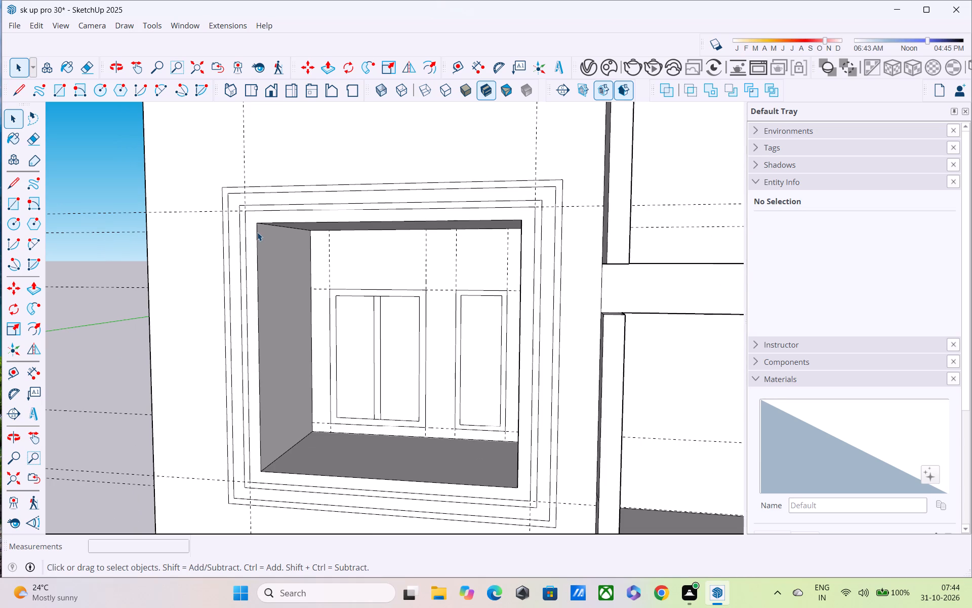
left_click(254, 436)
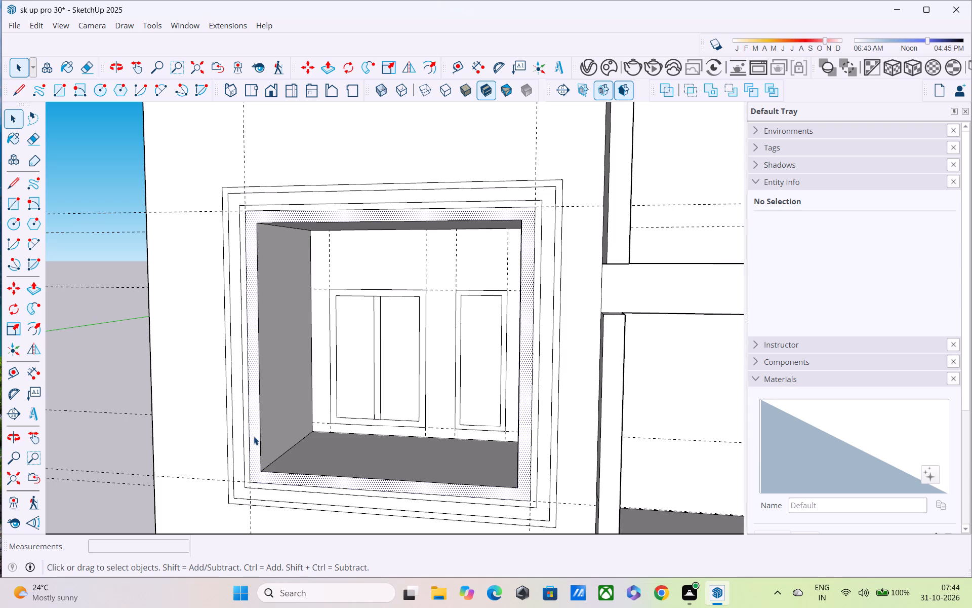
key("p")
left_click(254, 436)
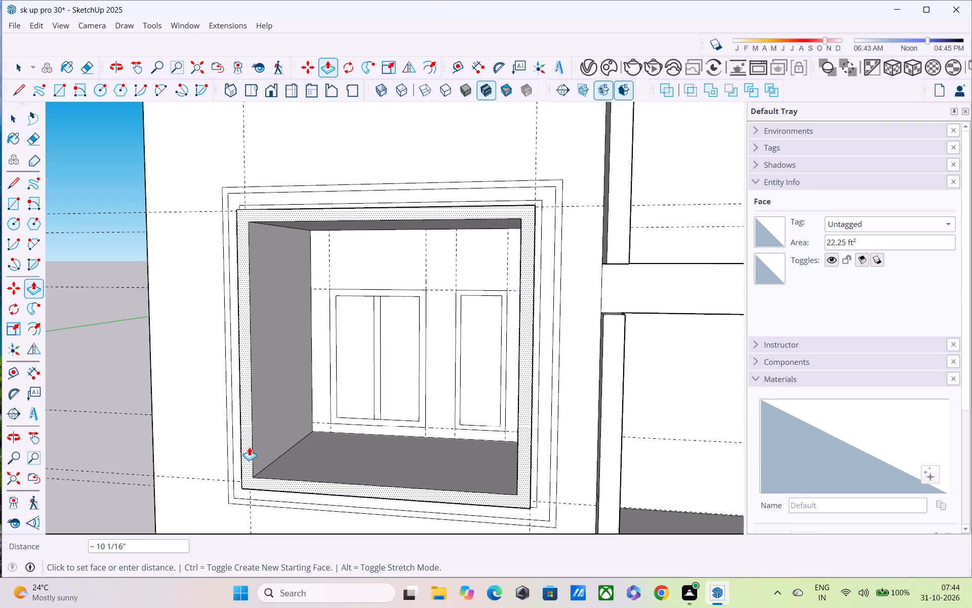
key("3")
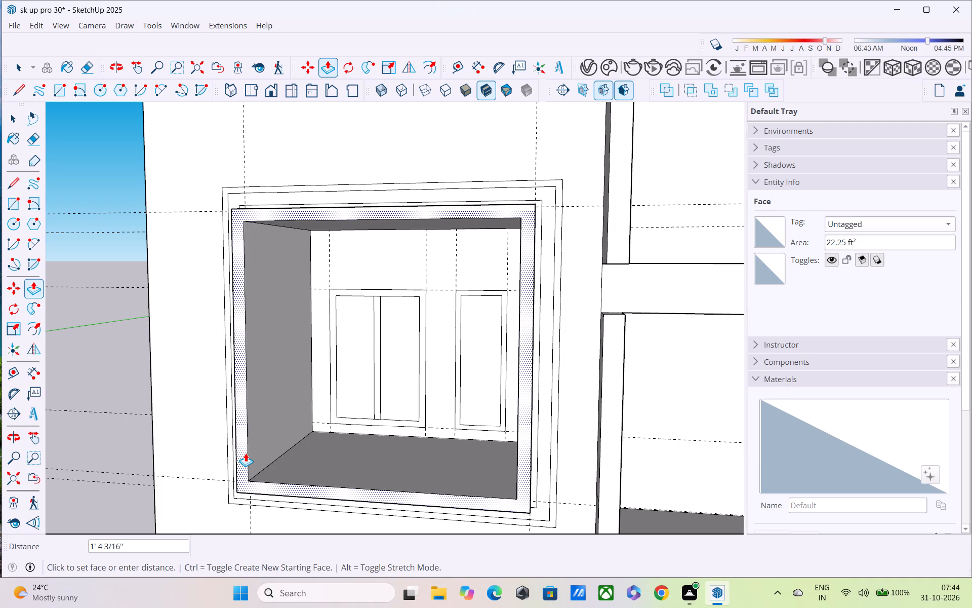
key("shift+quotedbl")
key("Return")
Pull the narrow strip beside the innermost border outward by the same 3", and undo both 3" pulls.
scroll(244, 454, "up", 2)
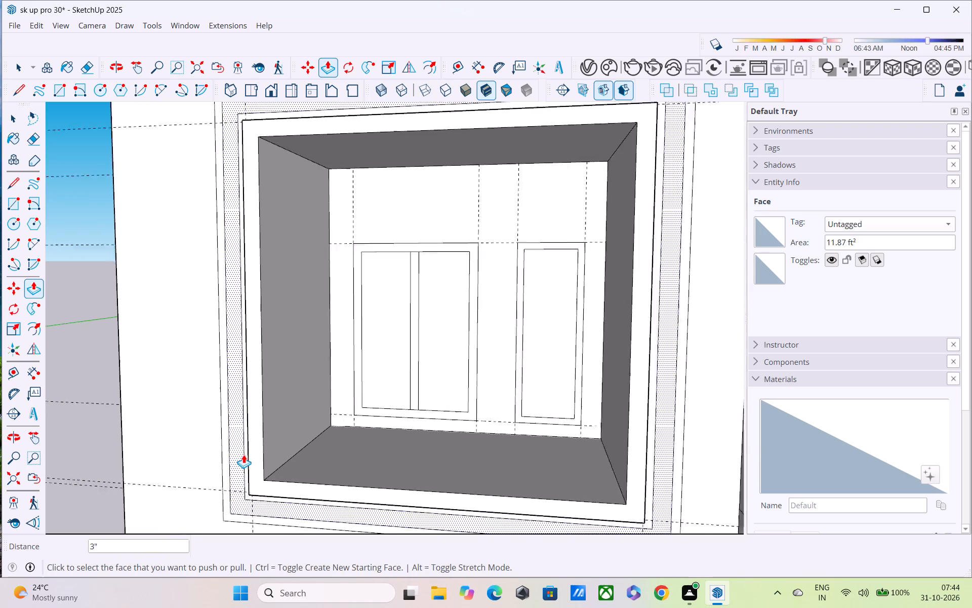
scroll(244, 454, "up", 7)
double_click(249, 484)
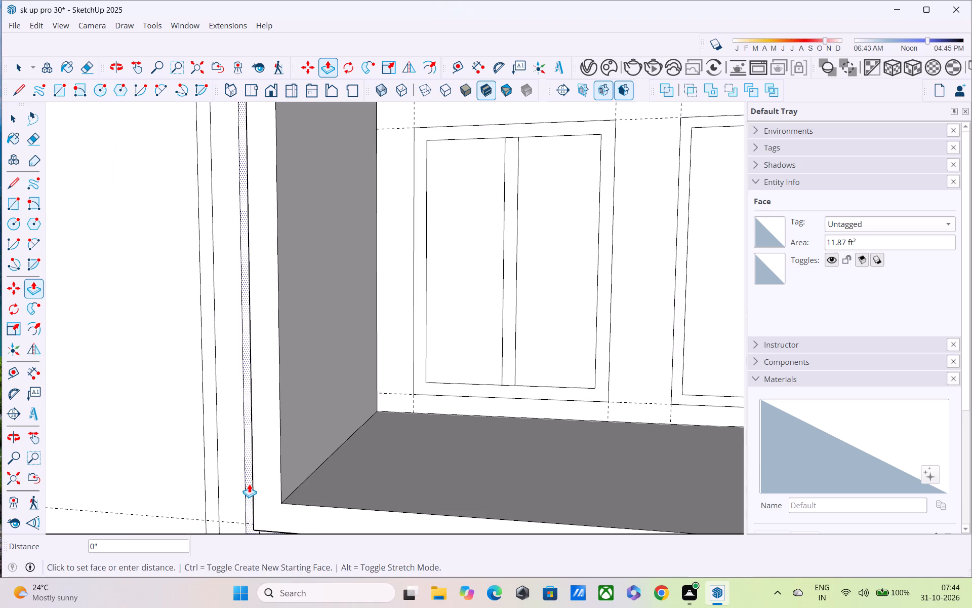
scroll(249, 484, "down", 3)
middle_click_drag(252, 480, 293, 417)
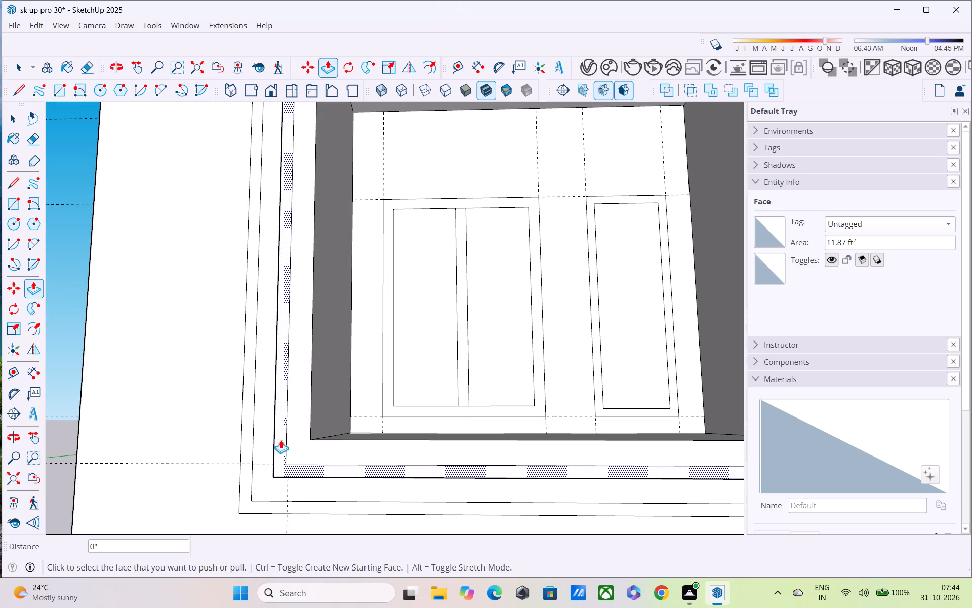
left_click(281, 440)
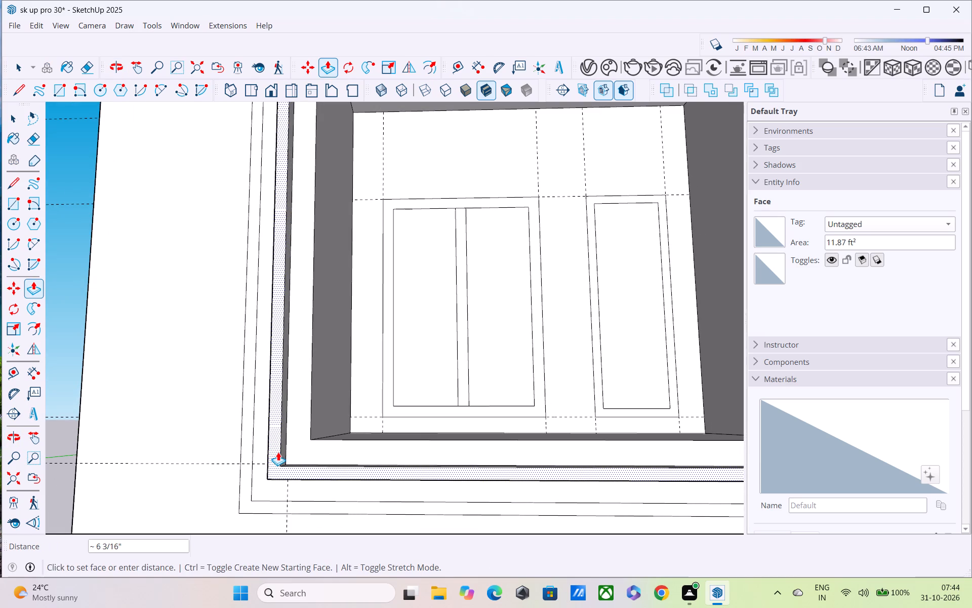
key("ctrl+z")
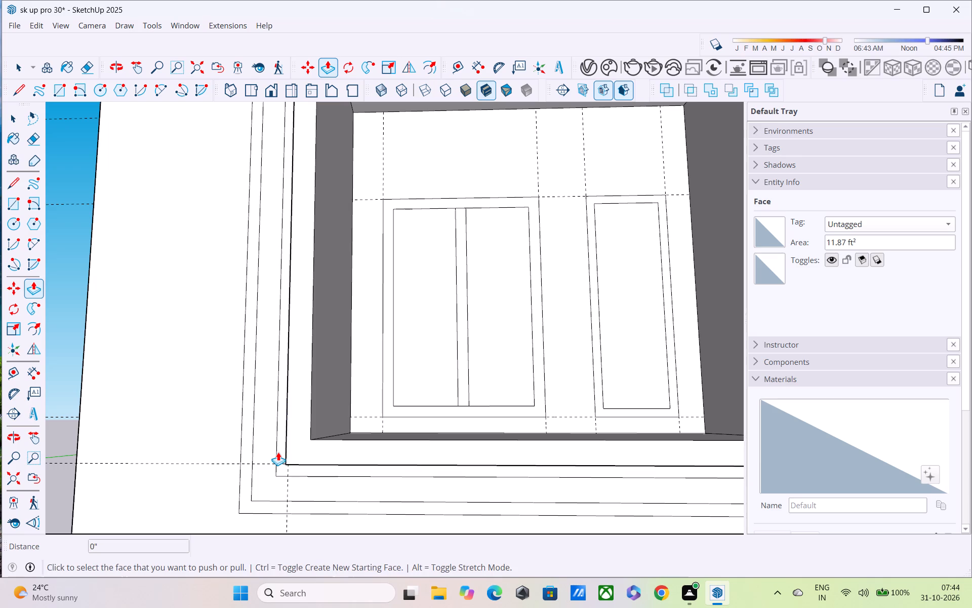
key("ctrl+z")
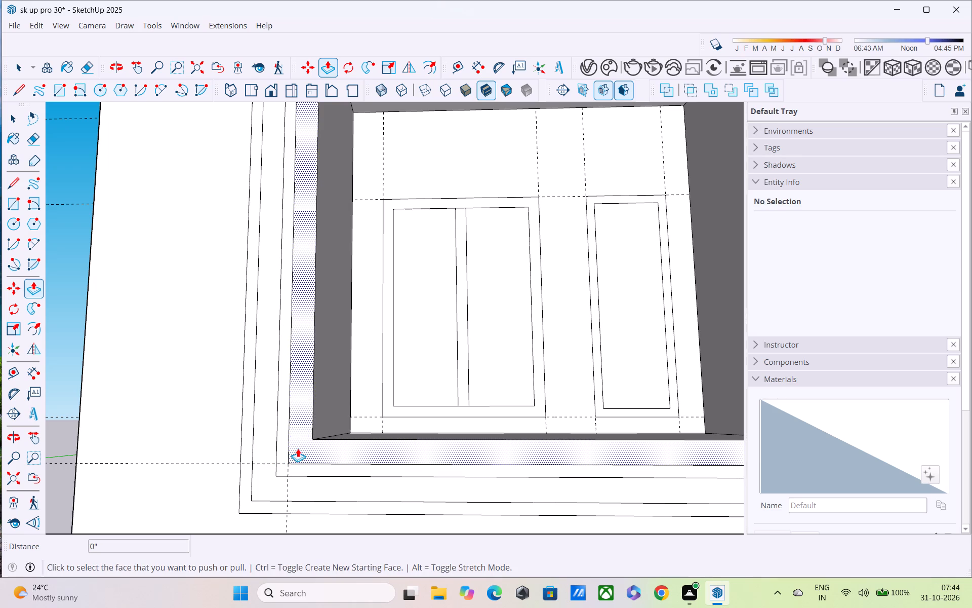
Pull the innermost border face around the window recess outward by 1".
left_click(298, 448)
type("1\"")
key("Return")
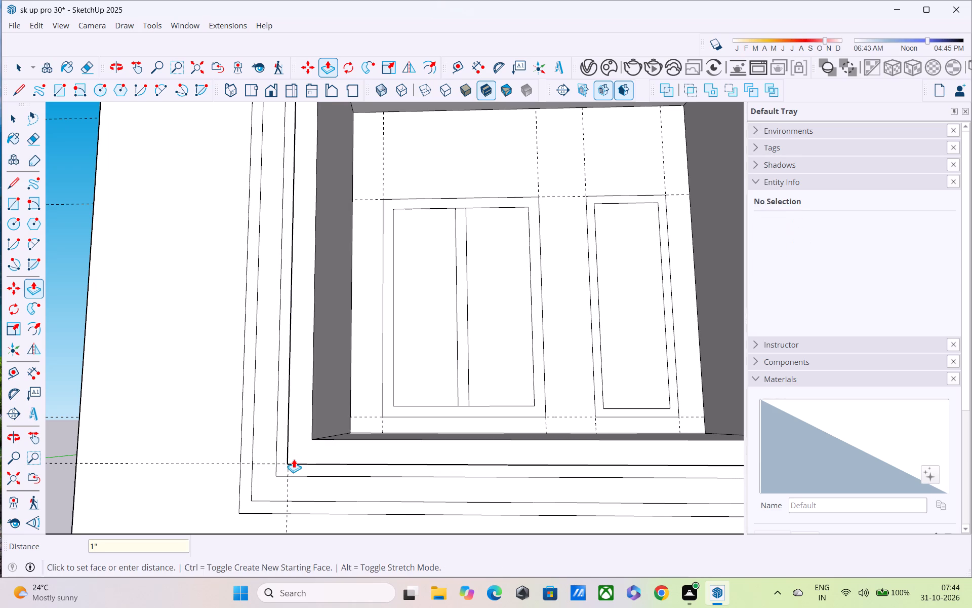
Pull the narrow second strip of the surround outward by 2", and extend it by a further 1".
left_click(282, 434)
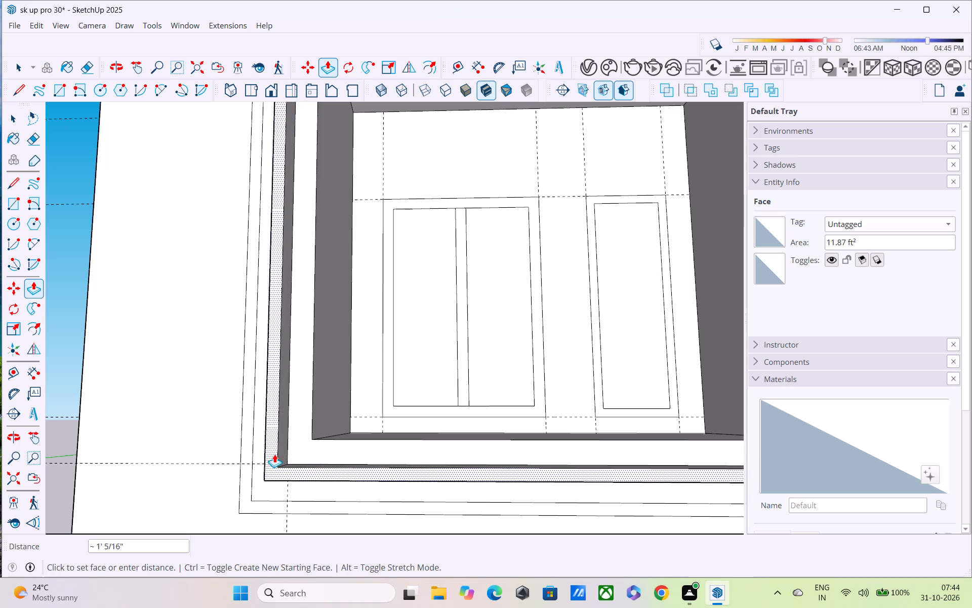
type("2\"")
key("Return")
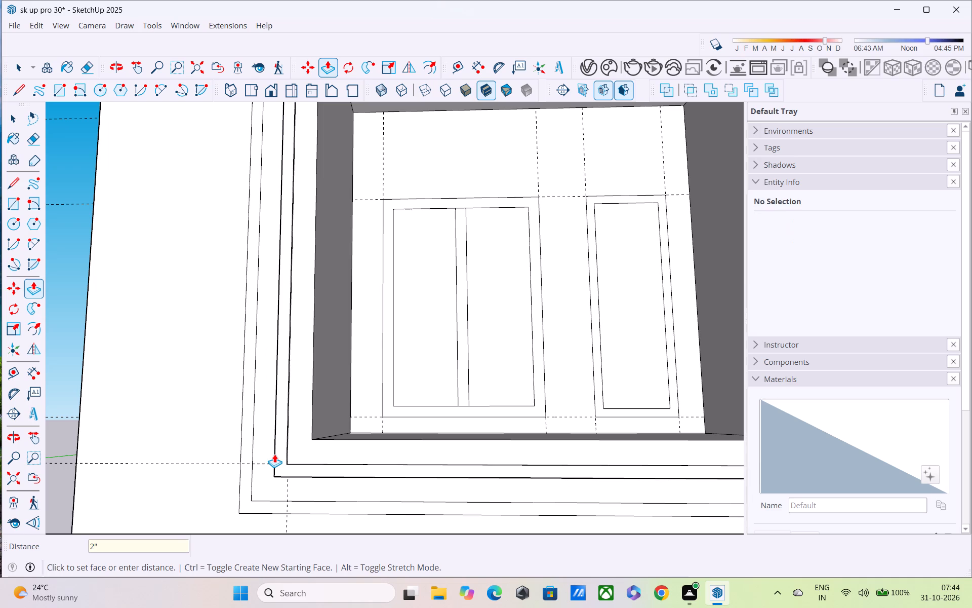
left_click(277, 462)
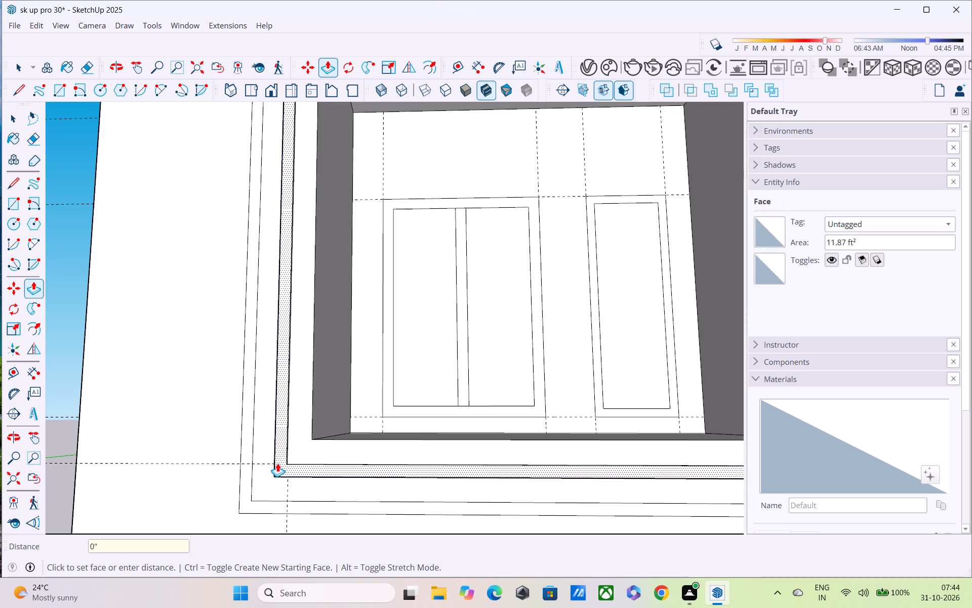
type("1\"")
key("Return")
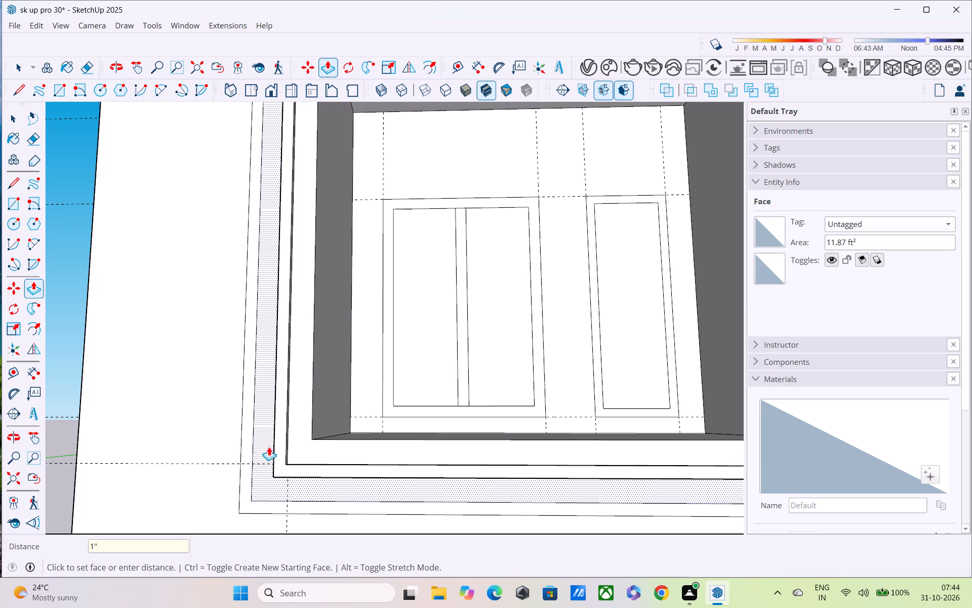
Repeat the 1" pull on the 6" wide third border until its face is level with the narrow second strip.
double_click(266, 437)
triple_click(266, 437)
left_click(266, 437)
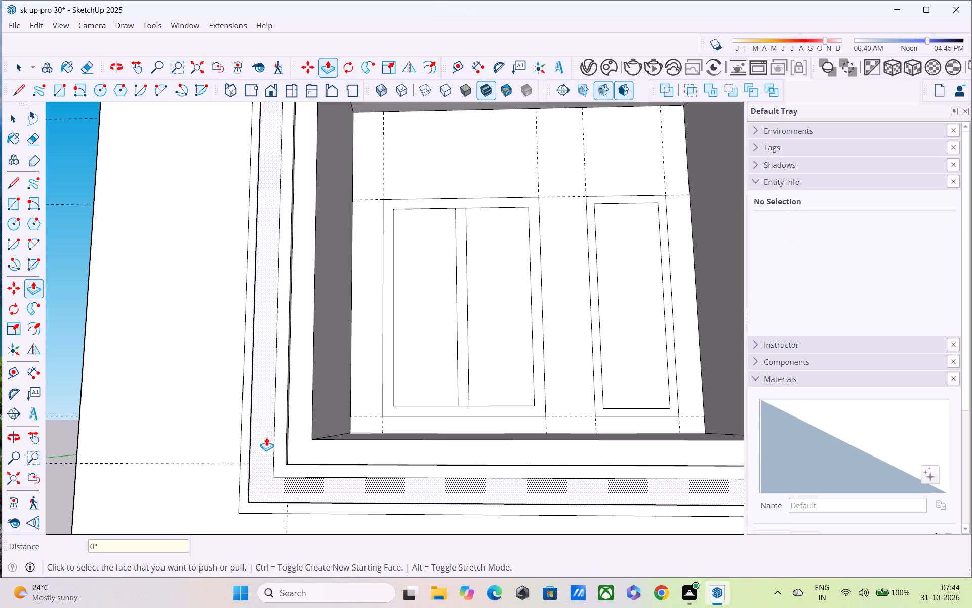
Push the 6" wide third border back by 2", level with the innermost border's face.
middle_click_drag(266, 438, 461, 493)
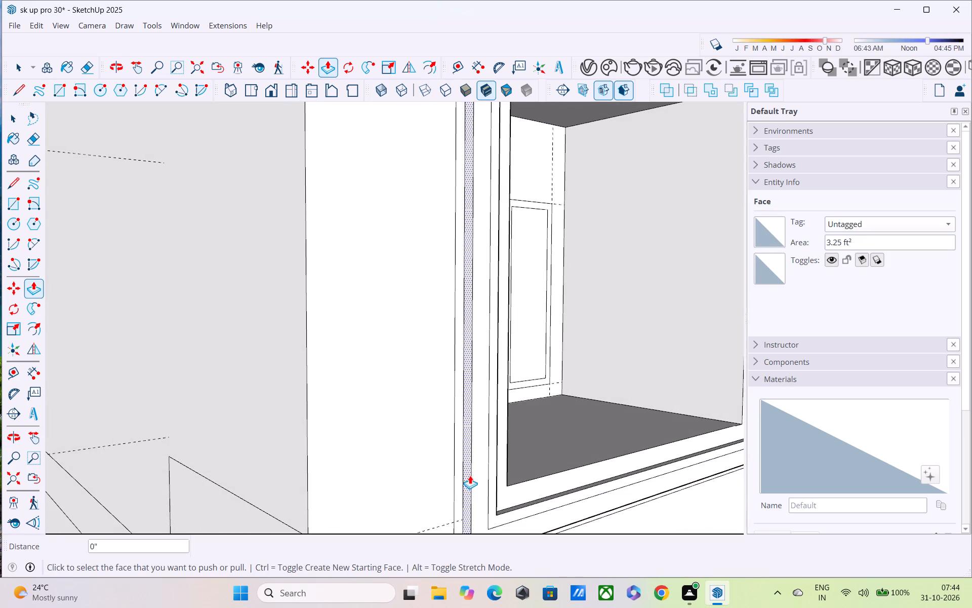
middle_click_drag(469, 463, 464, 381, "shift")
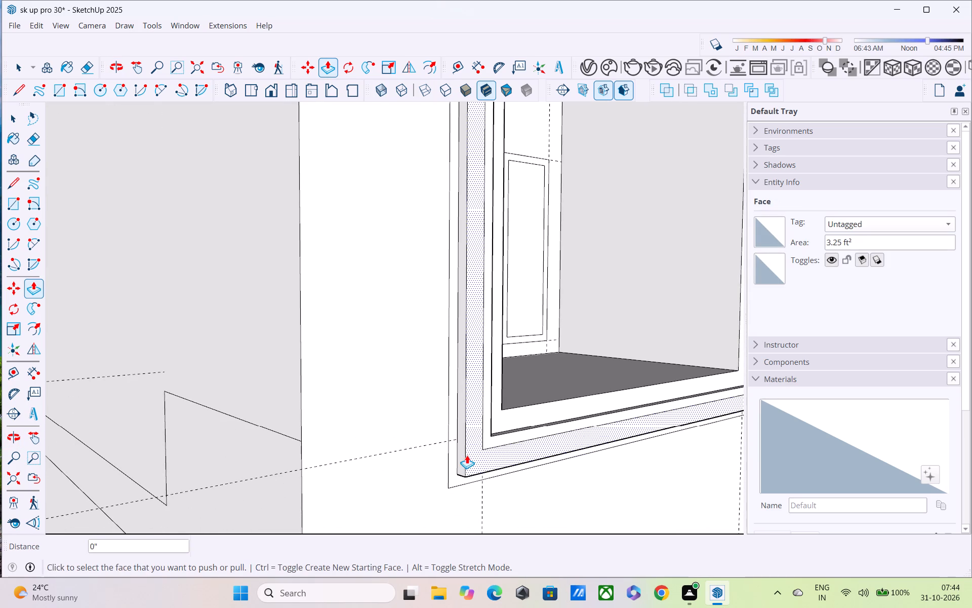
left_click(471, 454)
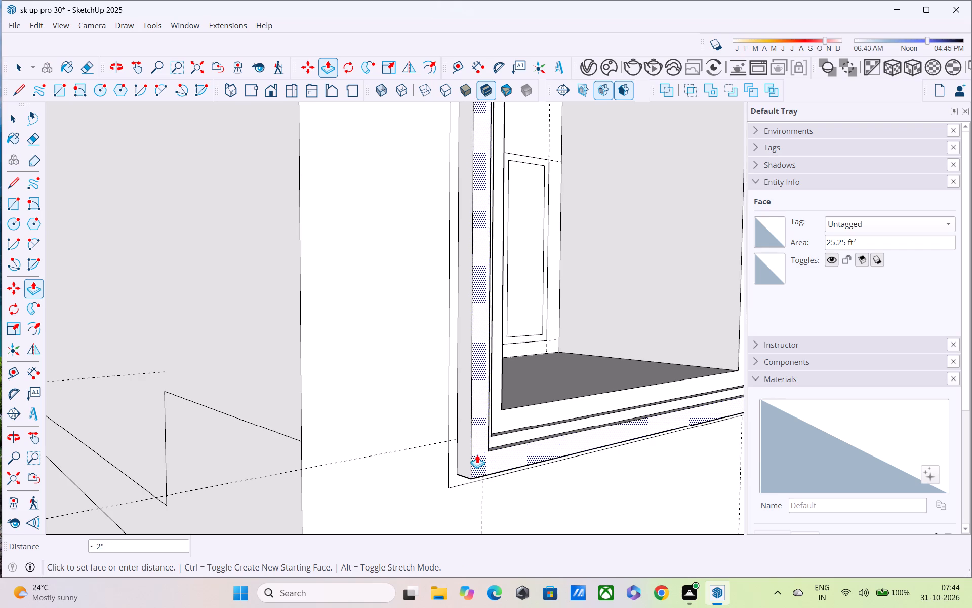
middle_click_drag(577, 420, 444, 384)
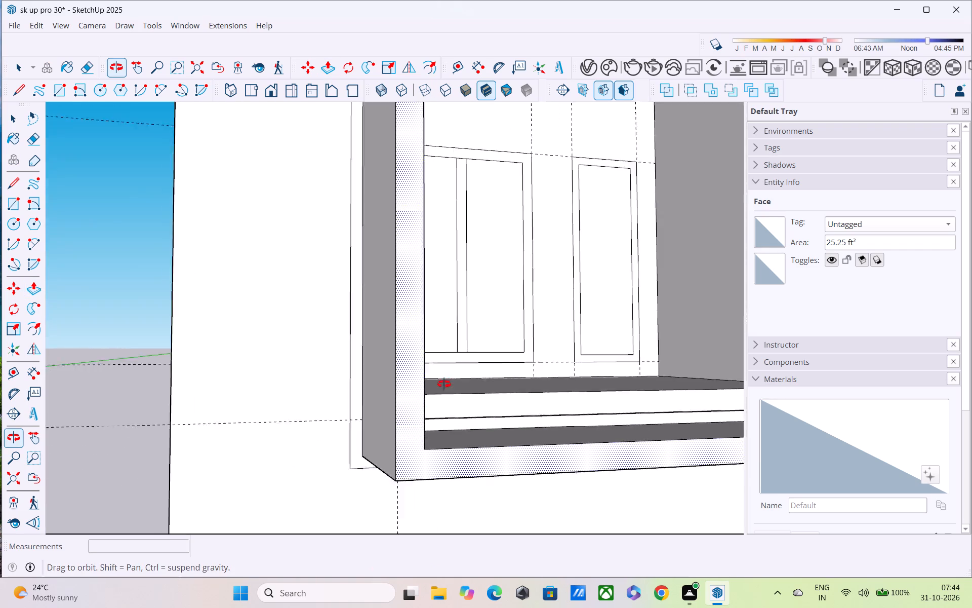
middle_click_drag(444, 384, 355, 358)
scroll(337, 392, "up", 1)
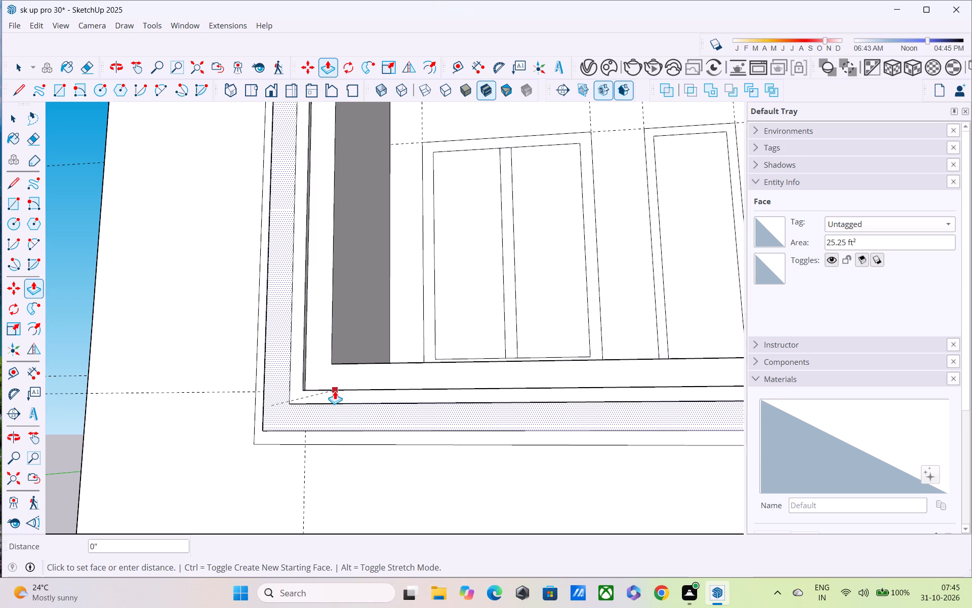
middle_click_drag(335, 388, 311, 486)
left_click(313, 468)
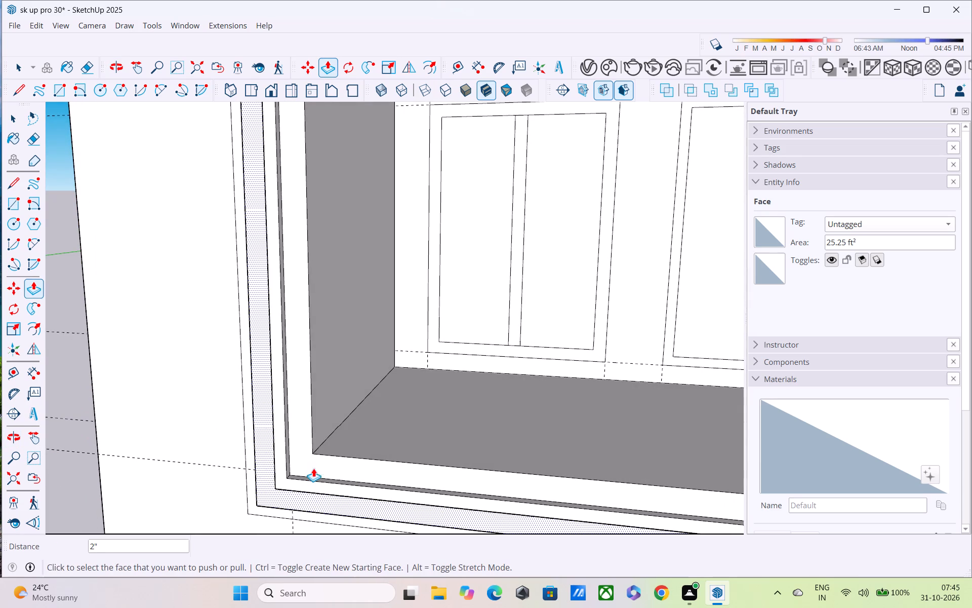
Pull the outermost narrow strip of the surround outward by 3", level with the narrow second strip.
left_click(252, 488)
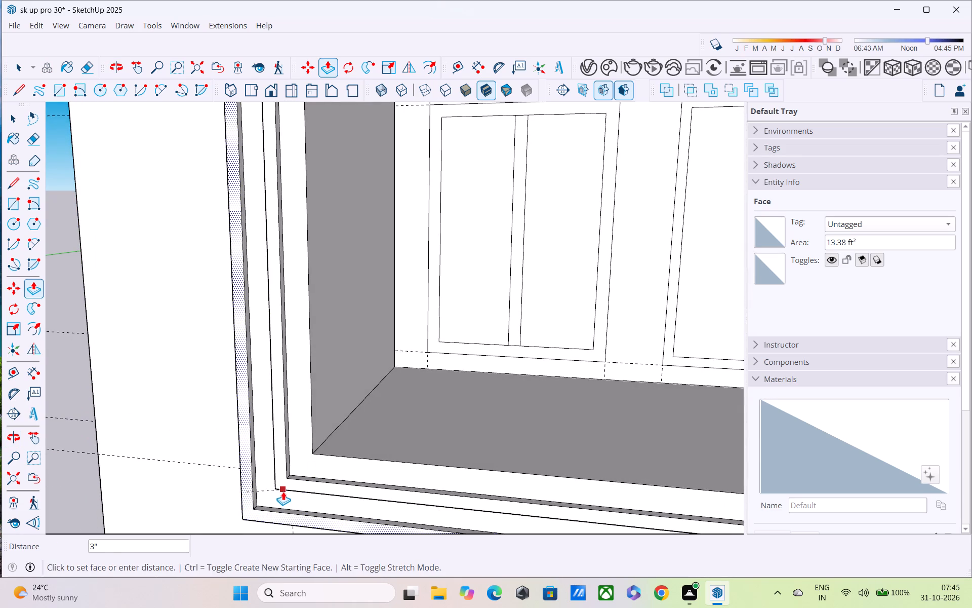
left_click(283, 488)
scroll(288, 481, "down", 10)
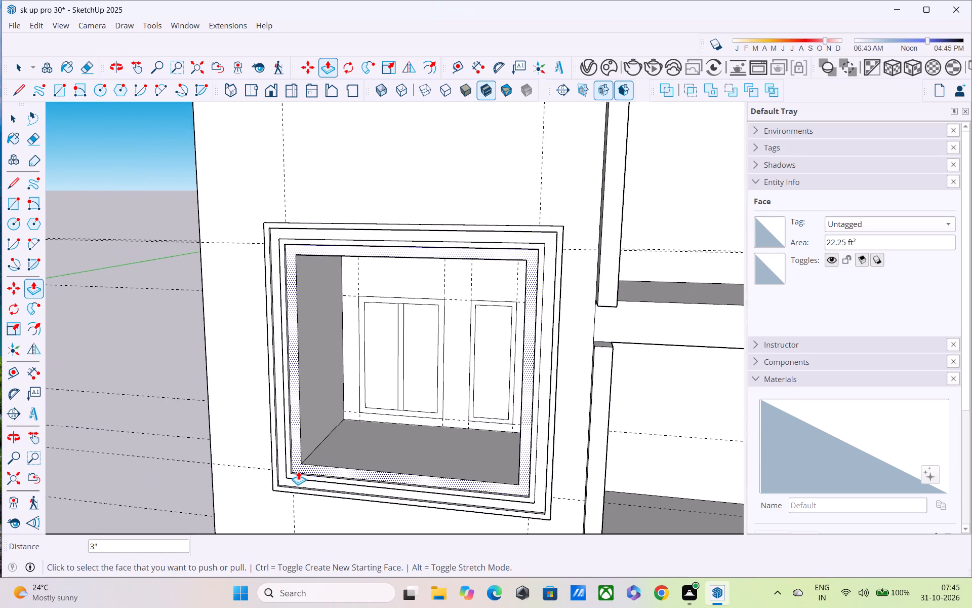
middle_click_drag(303, 429, 210, 368)
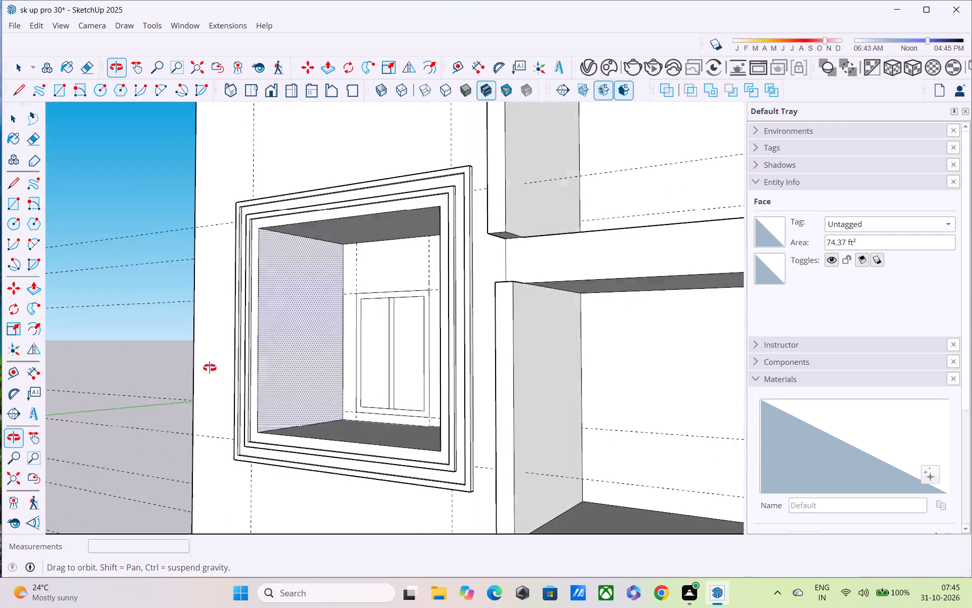
Examine the stepped frame around the upper window recess up close and from both sides.
middle_click_drag(210, 368, 481, 347)
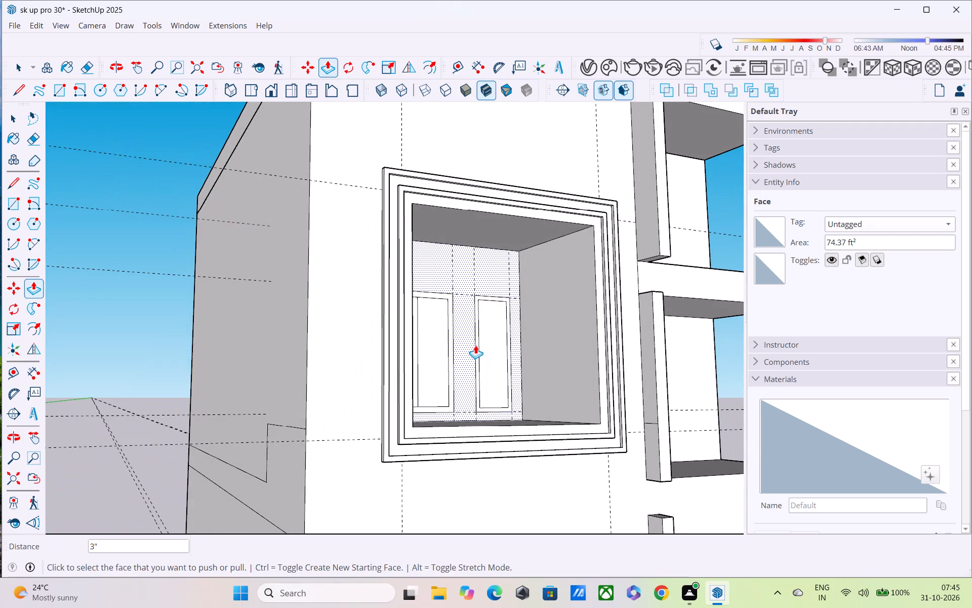
scroll(474, 346, "down", 3)
middle_click_drag(473, 354, 320, 434)
scroll(319, 442, "up", 2)
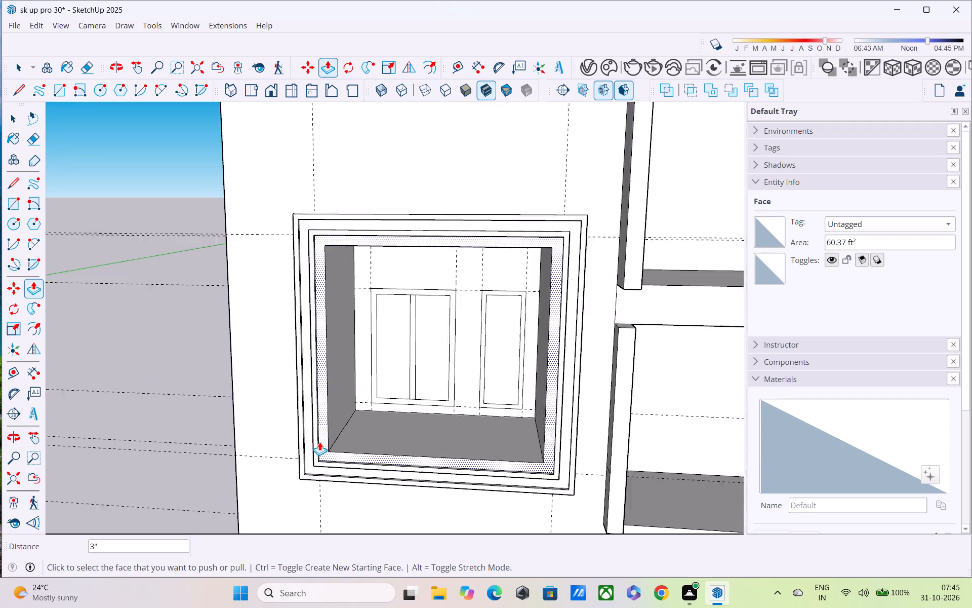
scroll(319, 442, "up", 11)
middle_click_drag(327, 445, 294, 388)
scroll(294, 387, "up", 1)
scroll(294, 385, "down", 4)
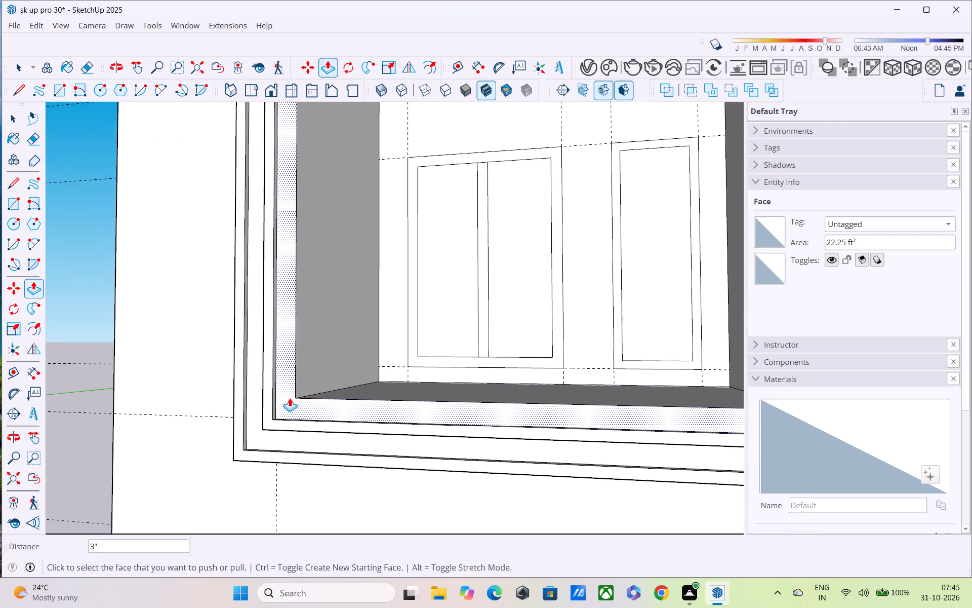
middle_click_drag(288, 402, 212, 417)
scroll(212, 415, "down", 5)
middle_click_drag(212, 417, 304, 424)
scroll(309, 389, "down", 6)
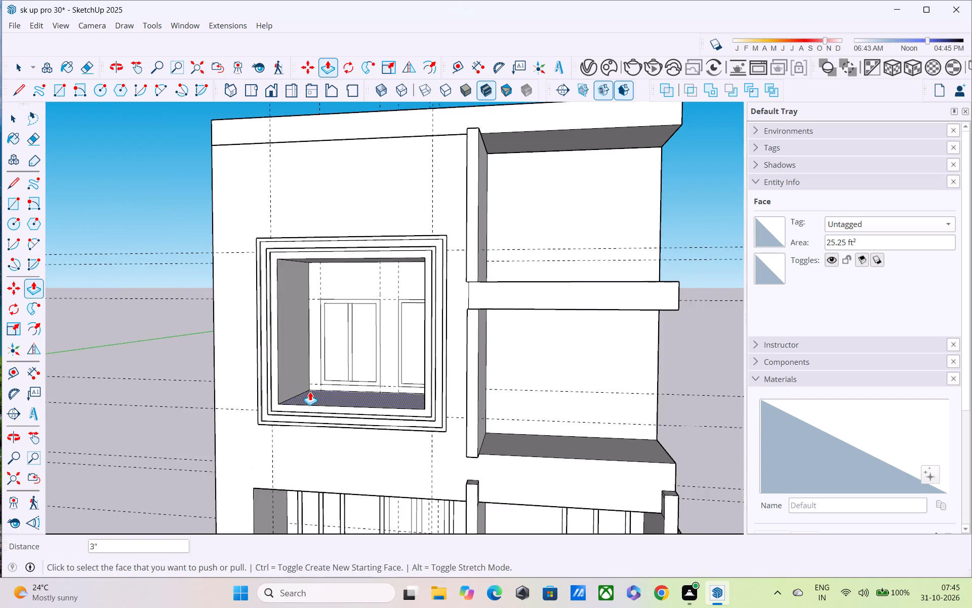
middle_click_drag(310, 392, 396, 397)
scroll(402, 390, "up", 1)
scroll(409, 377, "down", 5)
scroll(409, 376, "up", 1)
middle_click_drag(409, 376, 497, 334)
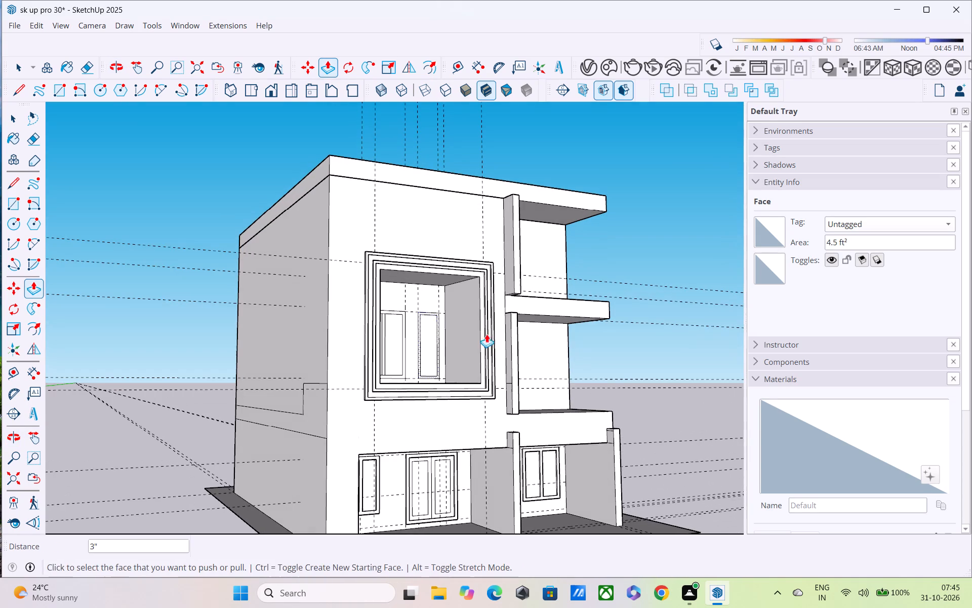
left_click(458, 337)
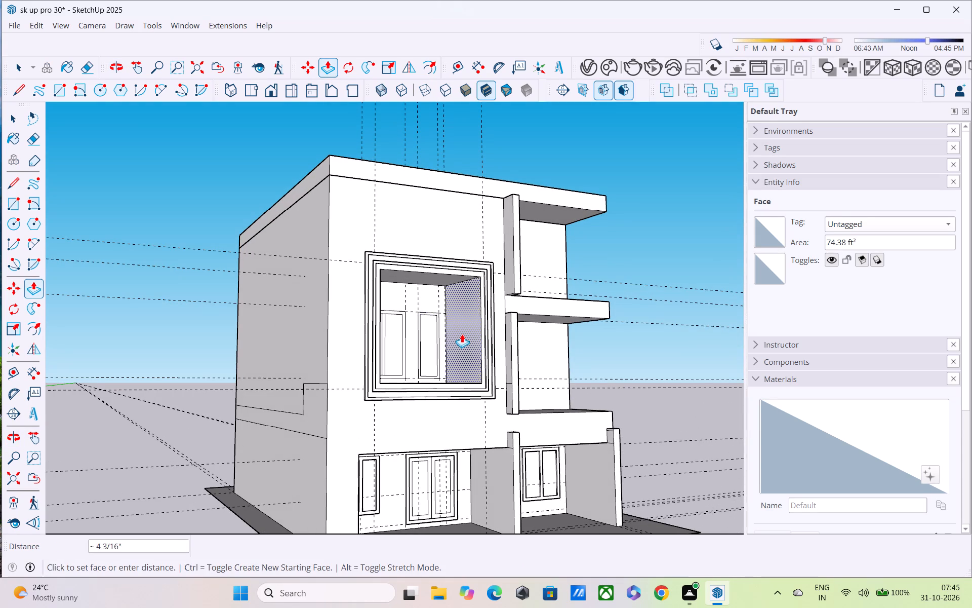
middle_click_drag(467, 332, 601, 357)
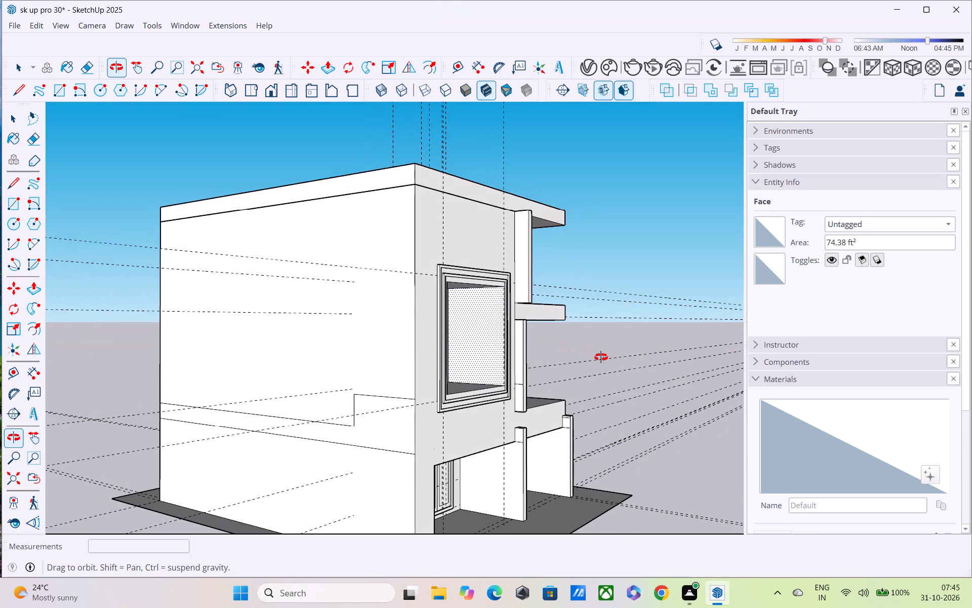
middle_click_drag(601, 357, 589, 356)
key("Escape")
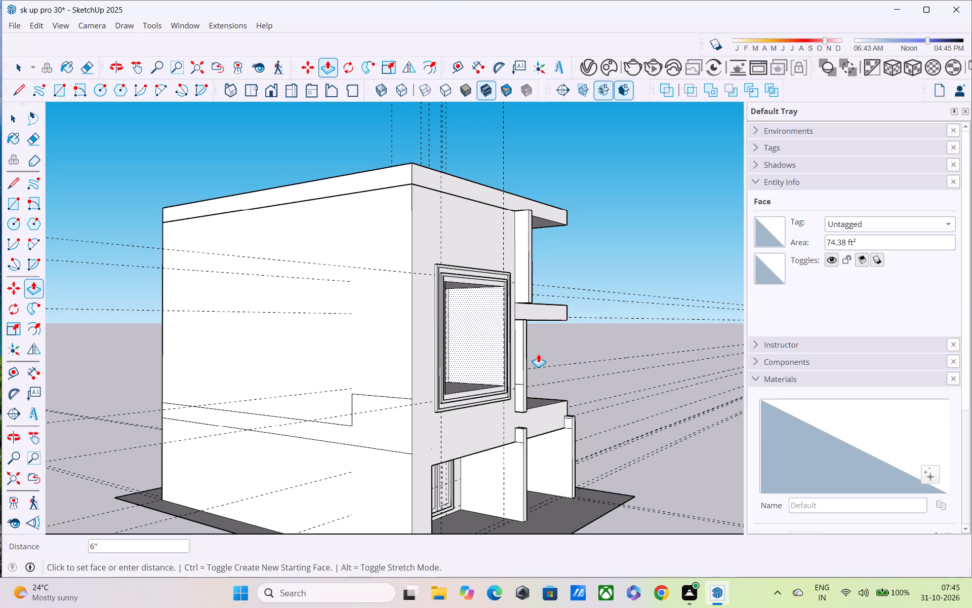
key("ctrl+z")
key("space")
Examine the whole front elevation, from the framed upper window recess to the projecting slabs and ground-floor windows beside it.
middle_click_drag(543, 334, 360, 284)
scroll(451, 323, "up", 3)
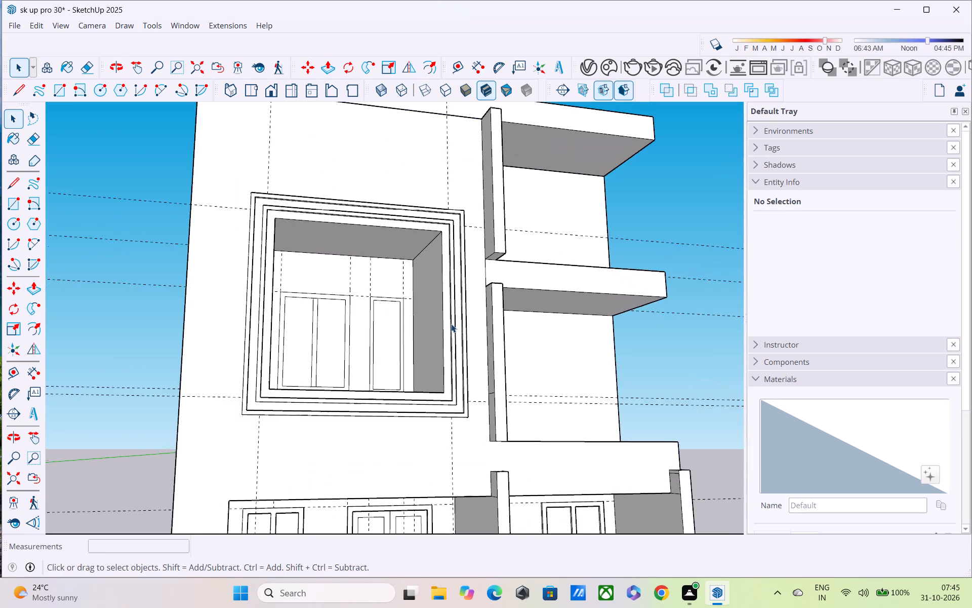
scroll(451, 324, "up", 1)
middle_click_drag(449, 324, 395, 323)
scroll(379, 321, "down", 5)
middle_click_drag(376, 336, 359, 381)
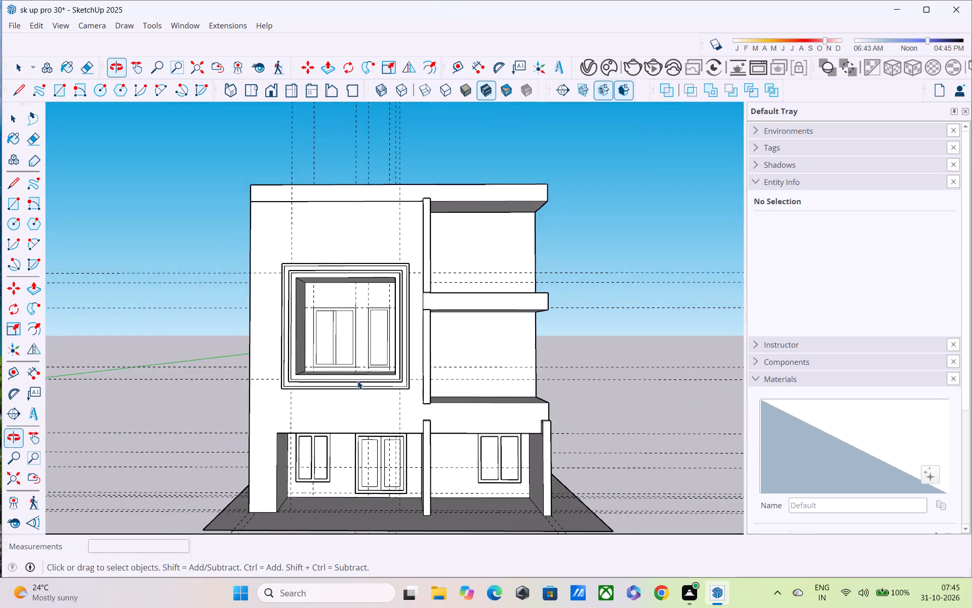
scroll(351, 371, "down", 5)
middle_click_drag(353, 366, 307, 428)
scroll(362, 362, "up", 5)
middle_click_drag(363, 344, 370, 287)
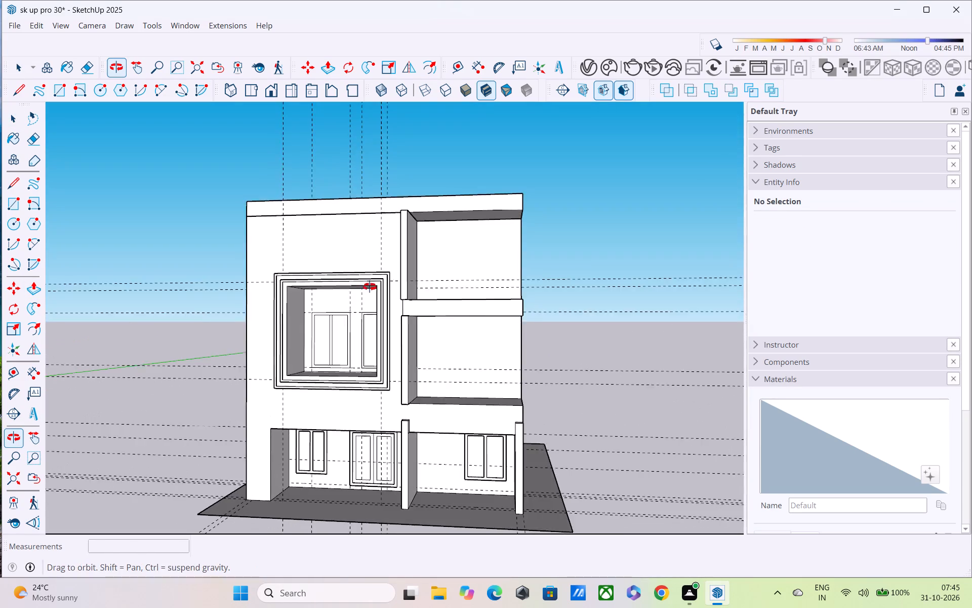
middle_click_drag(370, 287, 371, 286)
scroll(480, 439, "up", 4)
scroll(417, 430, "up", 3)
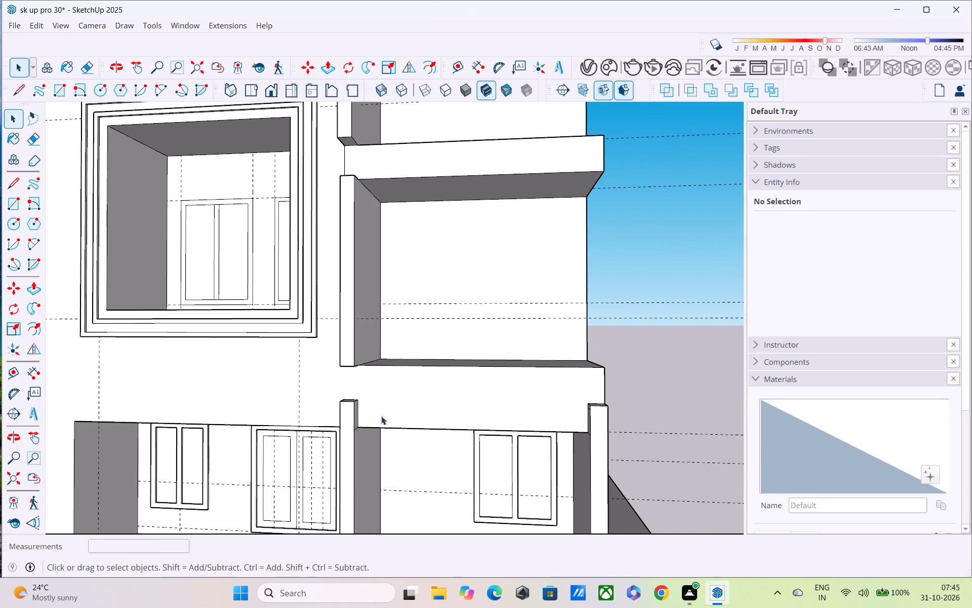
middle_click_drag(373, 404, 448, 481)
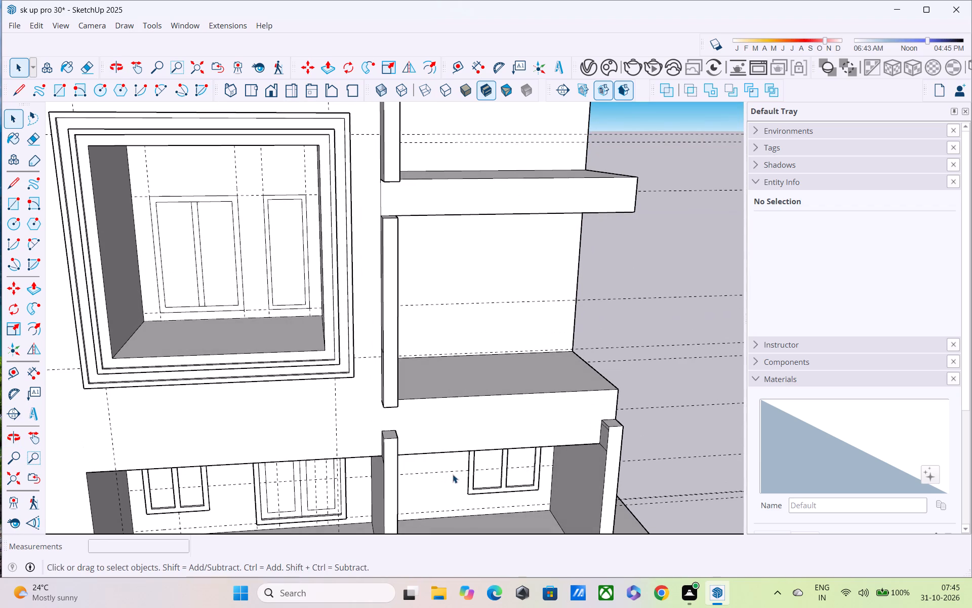
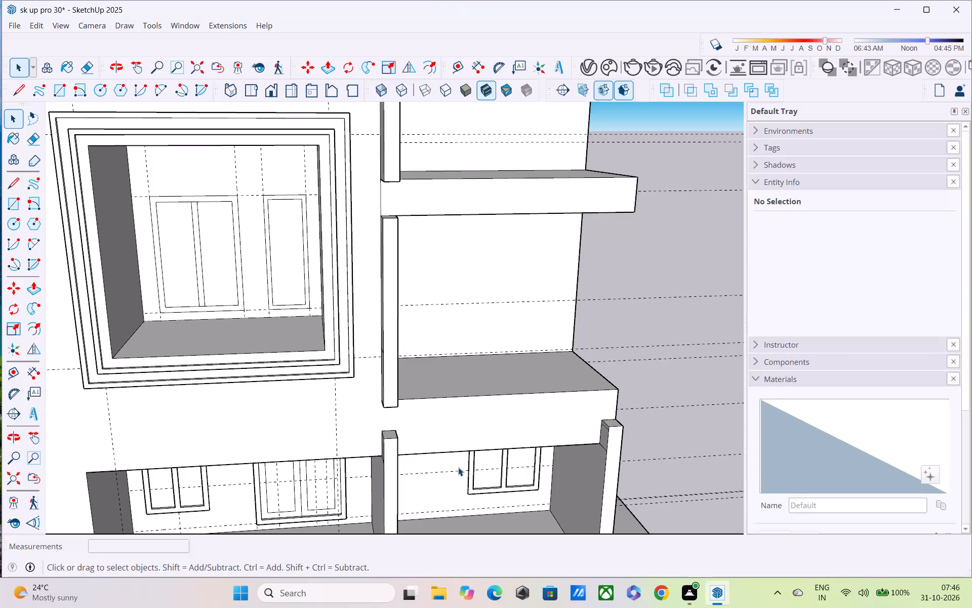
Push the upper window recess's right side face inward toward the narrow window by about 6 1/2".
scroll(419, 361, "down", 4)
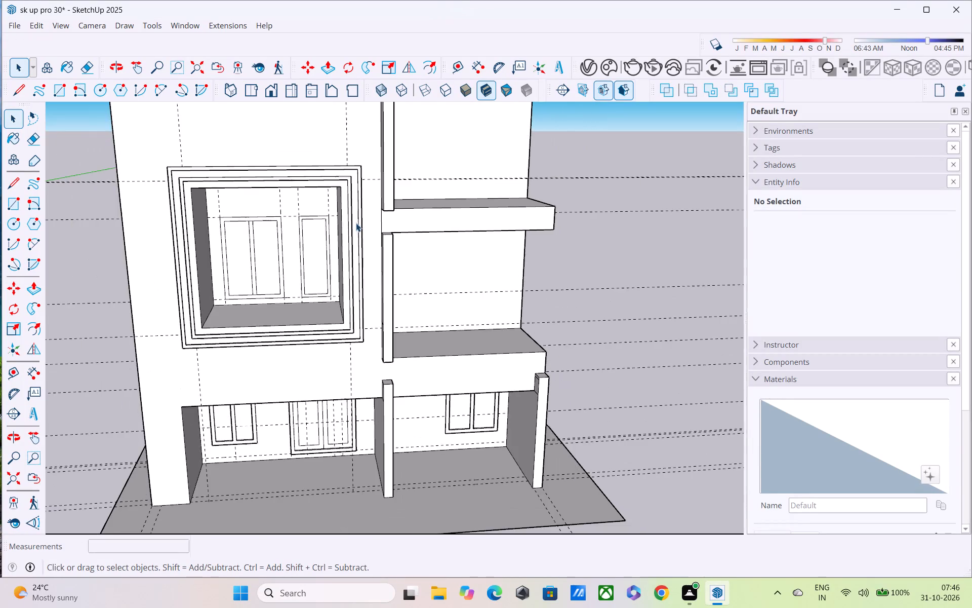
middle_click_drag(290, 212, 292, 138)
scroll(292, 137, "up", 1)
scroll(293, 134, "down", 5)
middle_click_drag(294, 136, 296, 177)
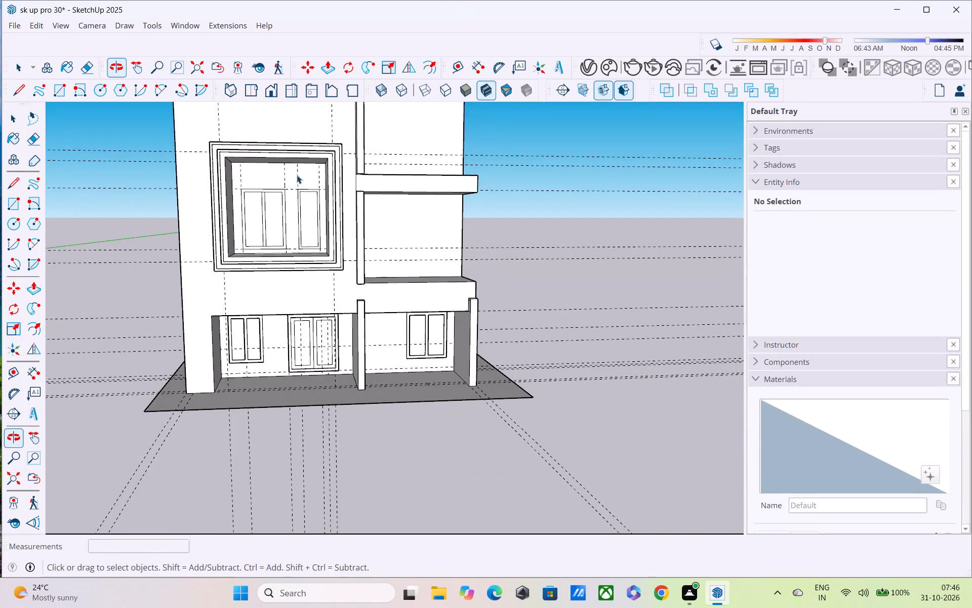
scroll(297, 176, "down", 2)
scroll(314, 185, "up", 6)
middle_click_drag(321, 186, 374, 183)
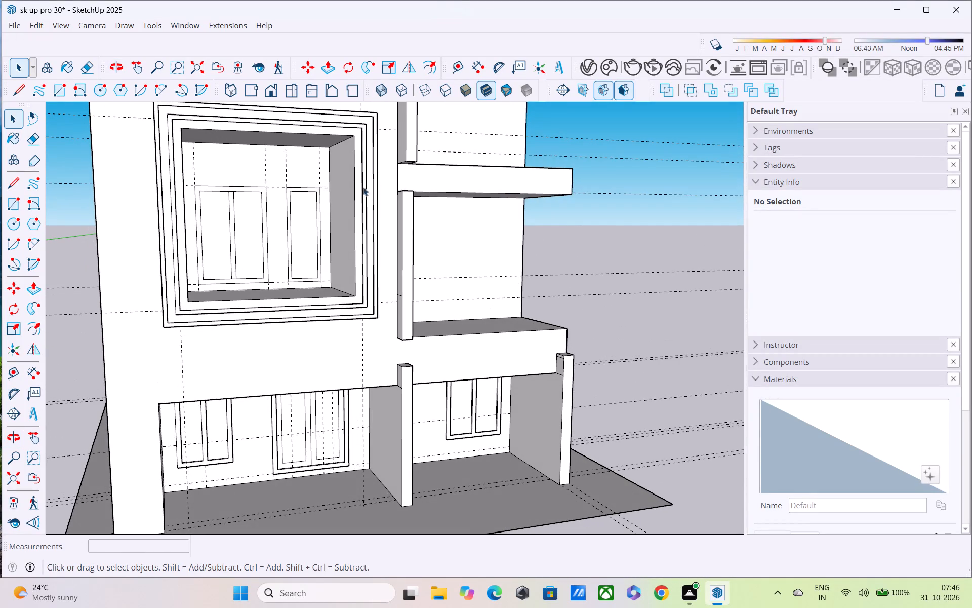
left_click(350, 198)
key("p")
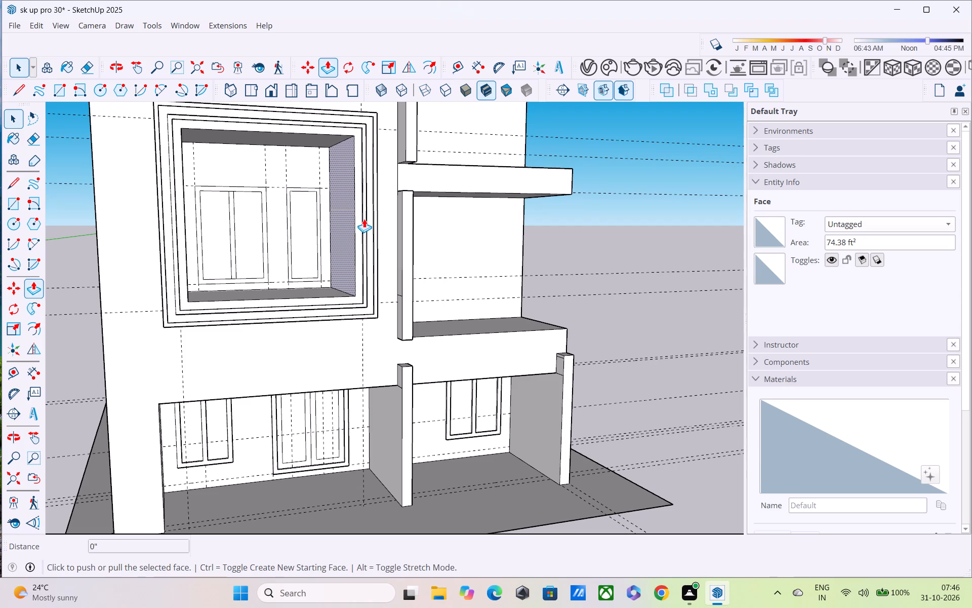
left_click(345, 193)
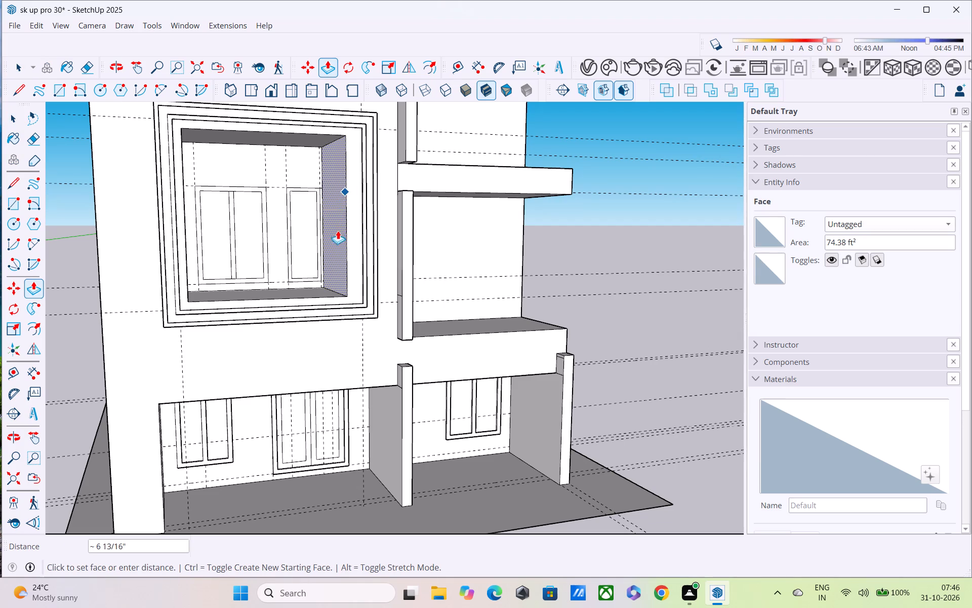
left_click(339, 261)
Undo the push on the recess's right side face and the whole stepped frame built around the upper window recess.
middle_click_drag(352, 261, 217, 259)
scroll(233, 237, "down", 6)
middle_click_drag(268, 234, 273, 224)
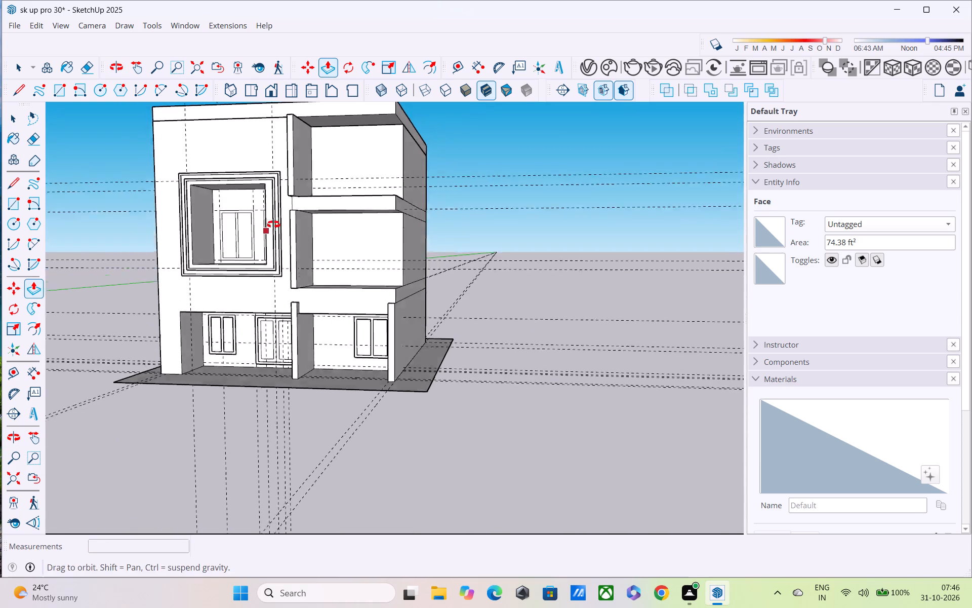
middle_click_drag(273, 224, 290, 191)
scroll(290, 191, "up", 1)
key("space")
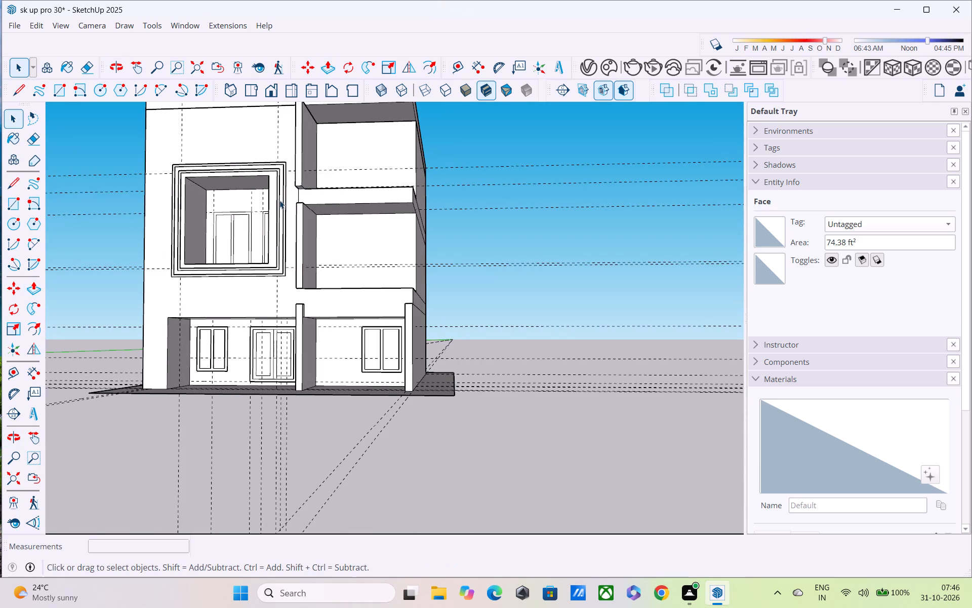
key("ctrl+z")
key("ctrl+z")
key("z")
key("ctrl+z")
key("ctrl+z")
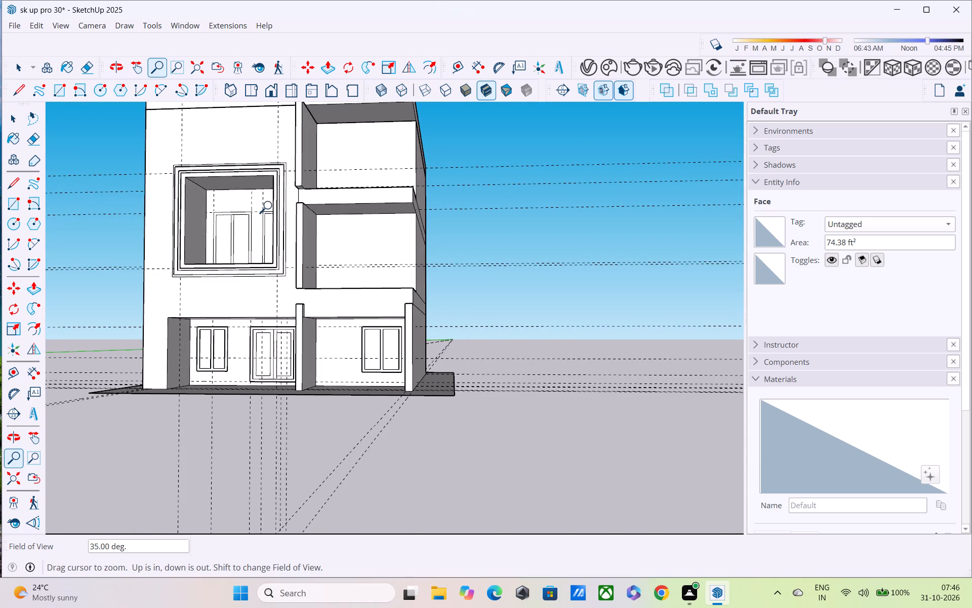
key("ctrl+z")
key("ctrl+z")
key("ctrl+z")
key("ctrl+z")
key("ctrl+z")
key("ctrl+z")
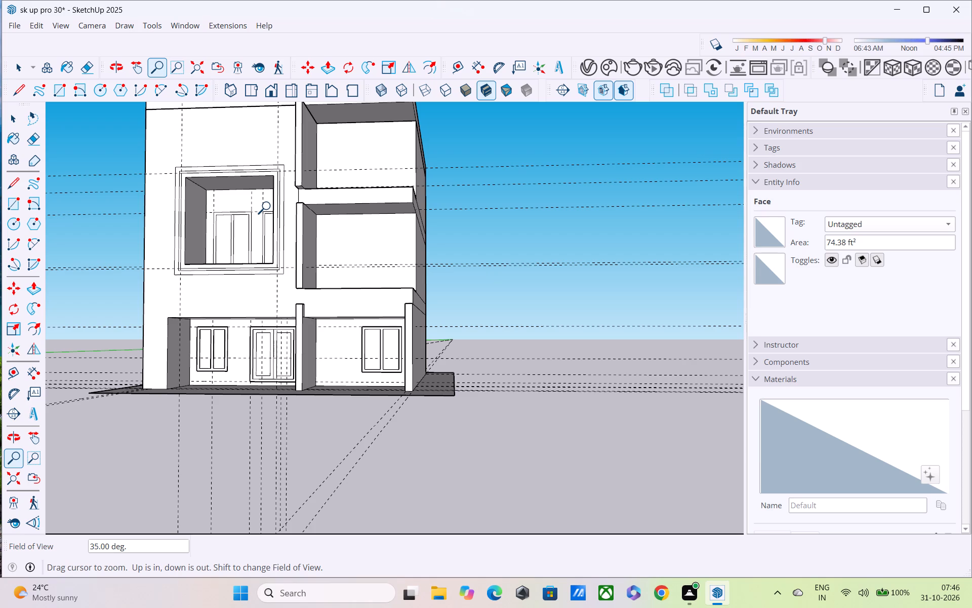
key("ctrl+z")
key("ctrl+z")
key("ctrl+z")
Undo the construction guides placed around the upper window recess, then redo only the horizontal guide just above it.
middle_click_drag(264, 195, 271, 217)
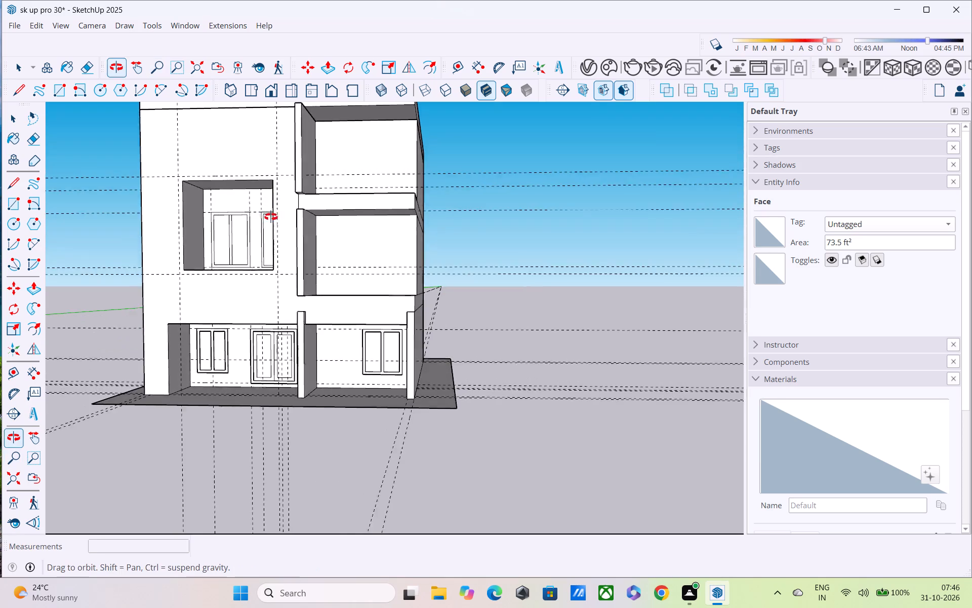
middle_click_drag(271, 217, 271, 217)
scroll(277, 204, "up", 8)
middle_click_drag(272, 190, 374, 186)
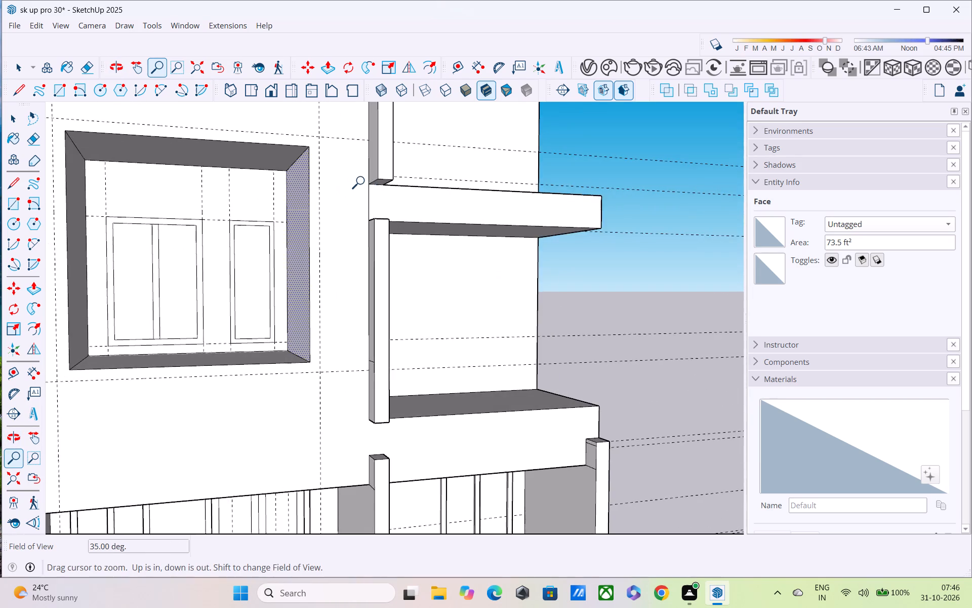
scroll(363, 181, "down", 5)
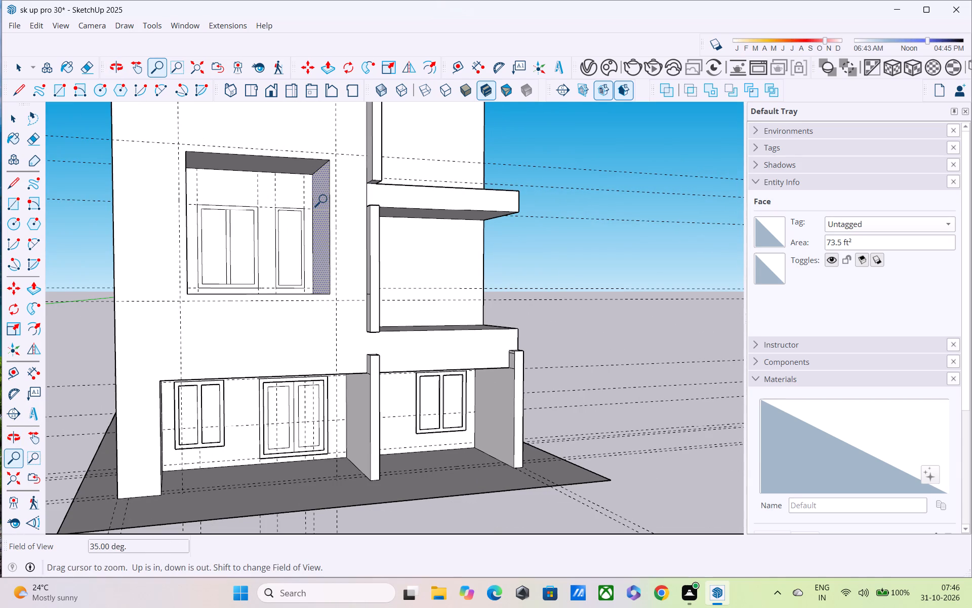
key("ctrl+z")
key("ctrl+z")
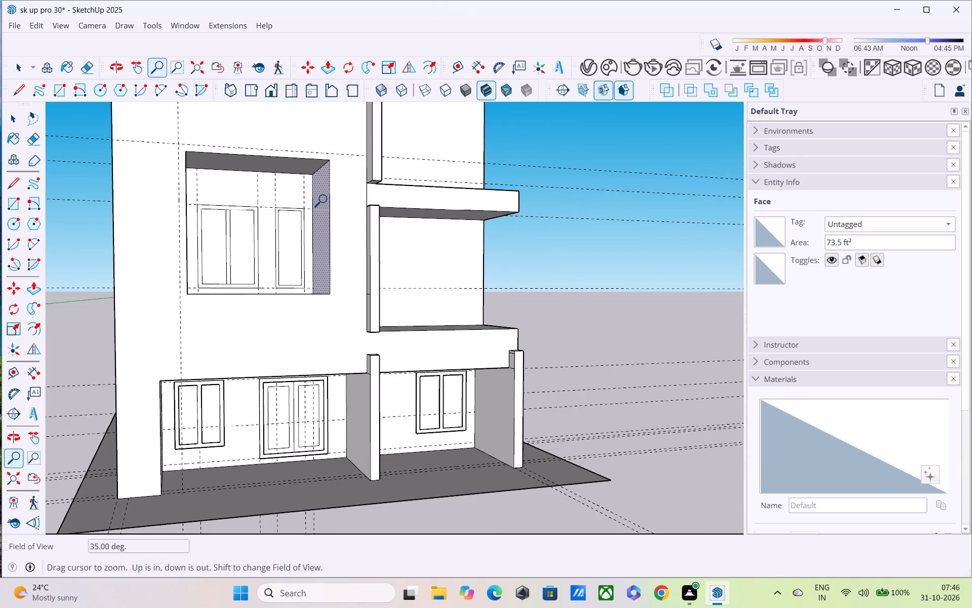
key("ctrl+z")
key("ctrl+z")
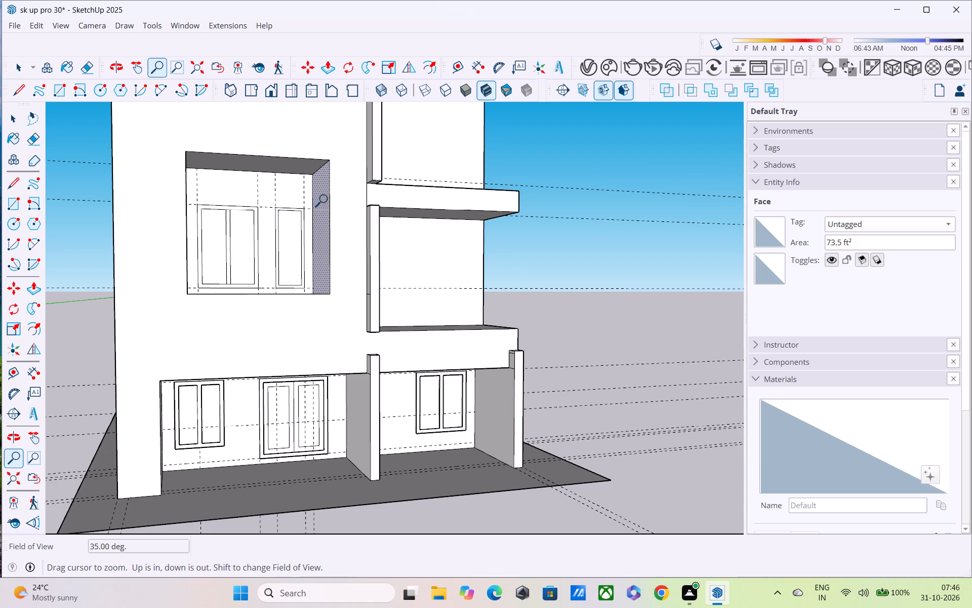
key("ctrl+y")
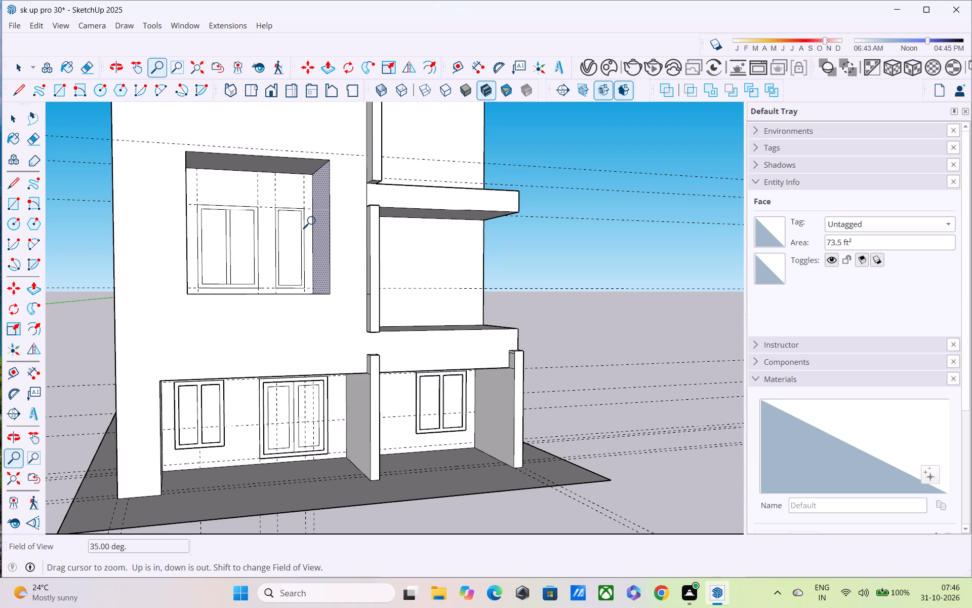
Check the distance from the upper window recess's top-left corner to the horizontal guide above it with the Line tool.
key("l")
scroll(228, 196, "up", 1)
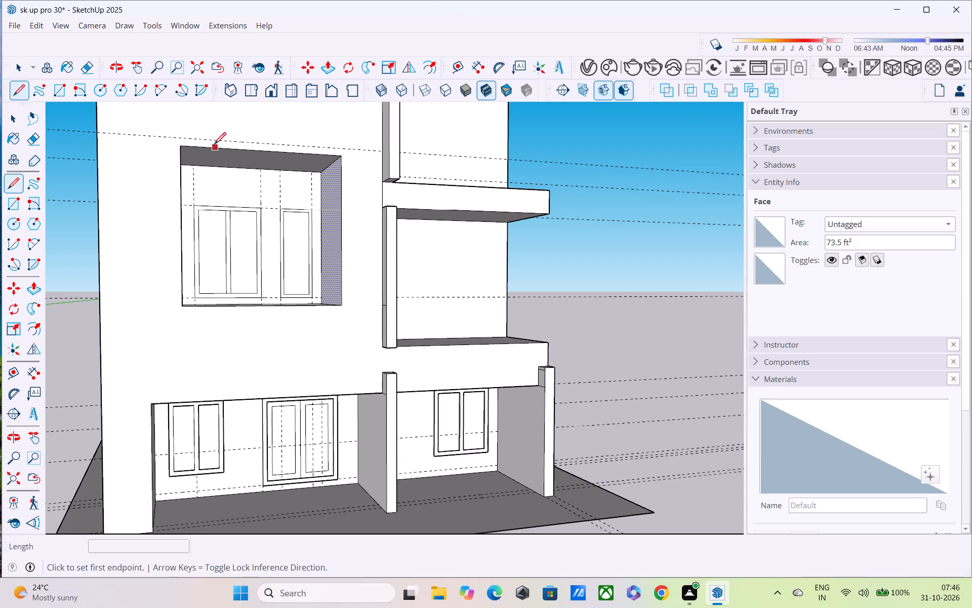
left_click(179, 148)
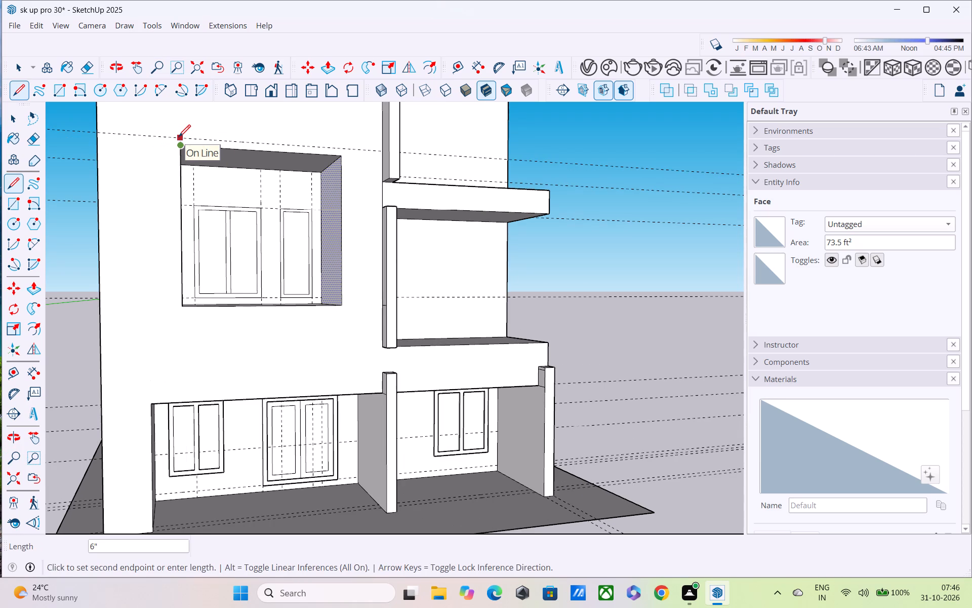
key("Escape")
scroll(172, 146, "down", 2)
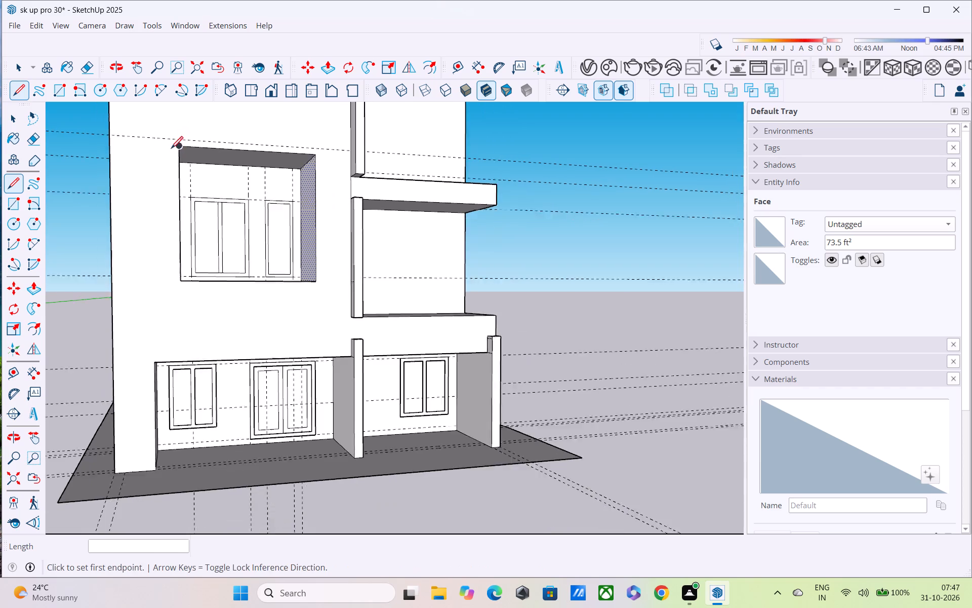
scroll(171, 149, "down", 1)
middle_click_drag(170, 155, 101, 175)
scroll(119, 184, "down", 4)
key("space")
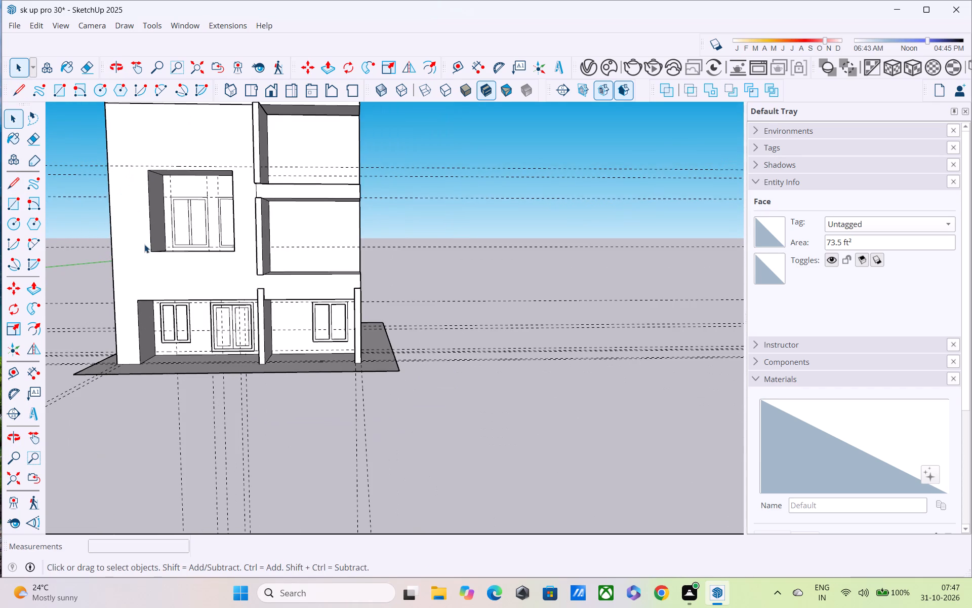
Widen the upper window recess by pushing its left side face outward by 1'.
scroll(144, 244, "up", 2)
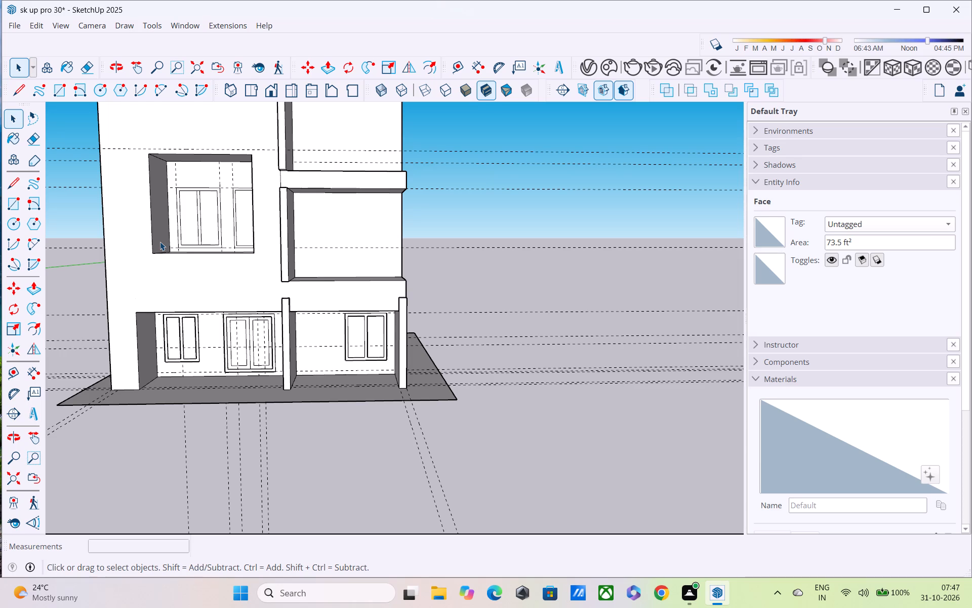
key("space")
scroll(182, 1, "down", 3)
middle_click_drag(270, 35, 286, 53, "shift")
middle_click_drag(286, 53, 408, 120, "shift")
middle_click_drag(321, 110, 441, 155)
scroll(402, 193, "up", 3)
middle_click_drag(343, 199, 309, 197)
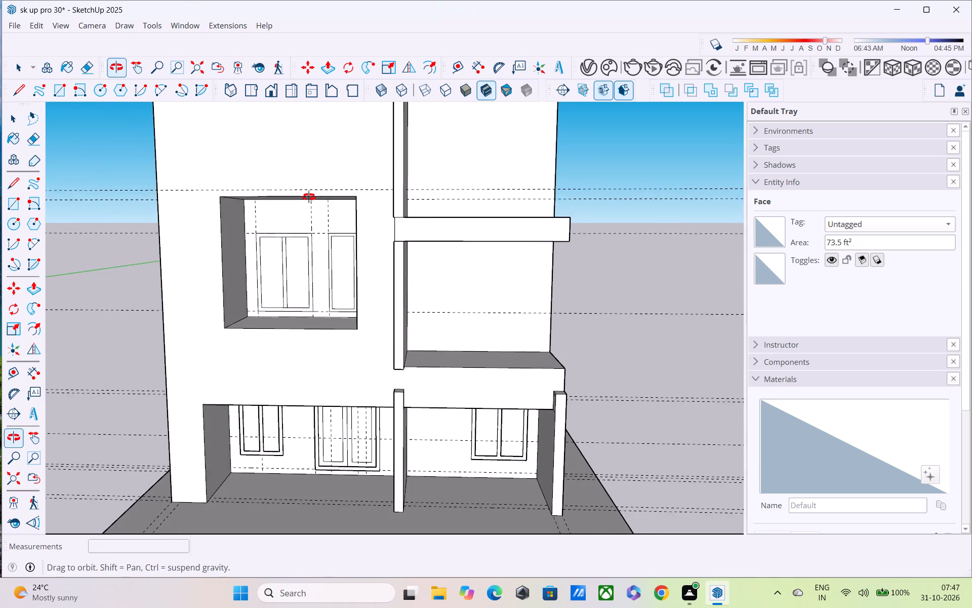
middle_click_drag(309, 197, 306, 194)
key("p")
scroll(281, 195, "up", 4)
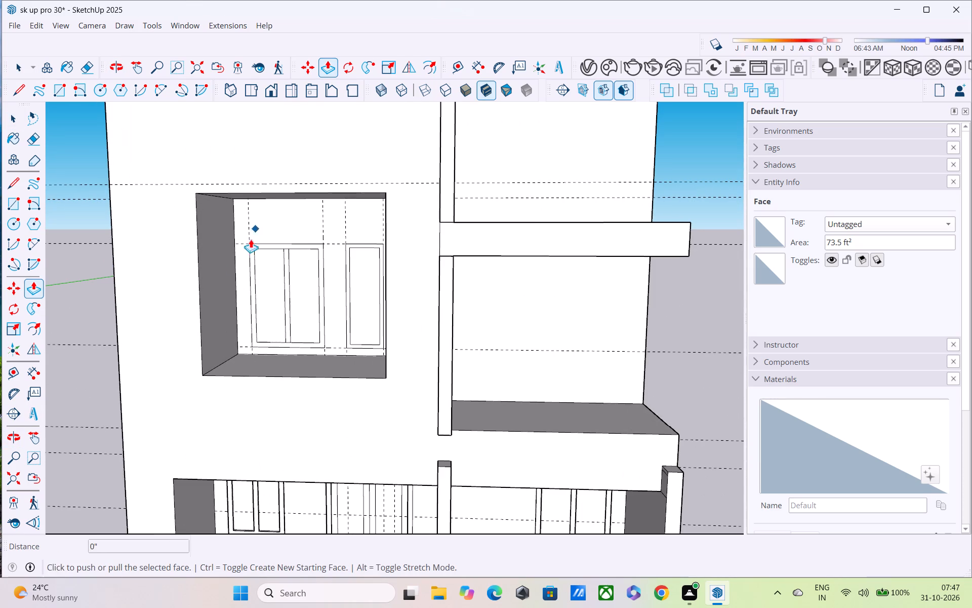
left_click(230, 262)
key("Escape")
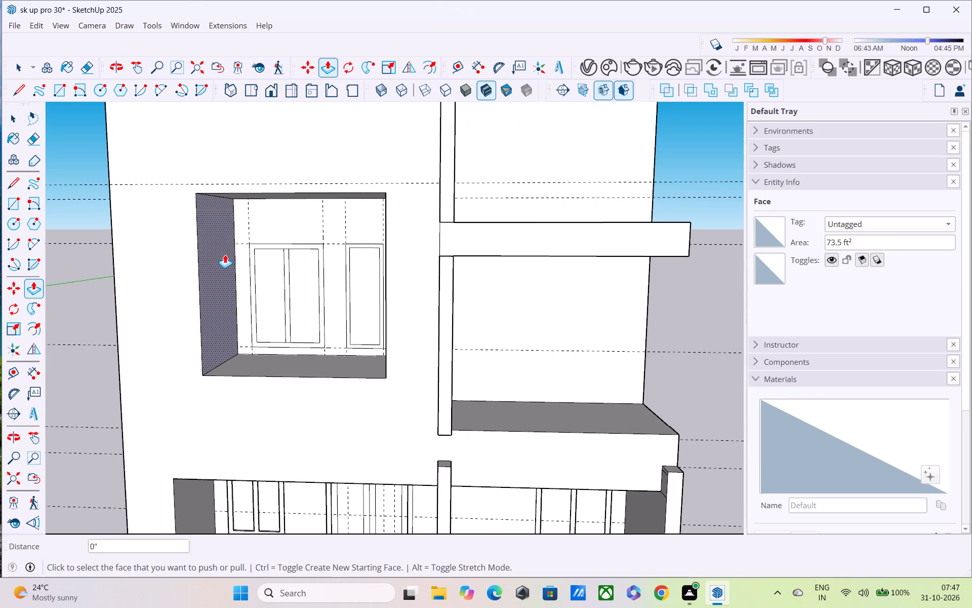
key("space")
left_click(212, 267)
key("p")
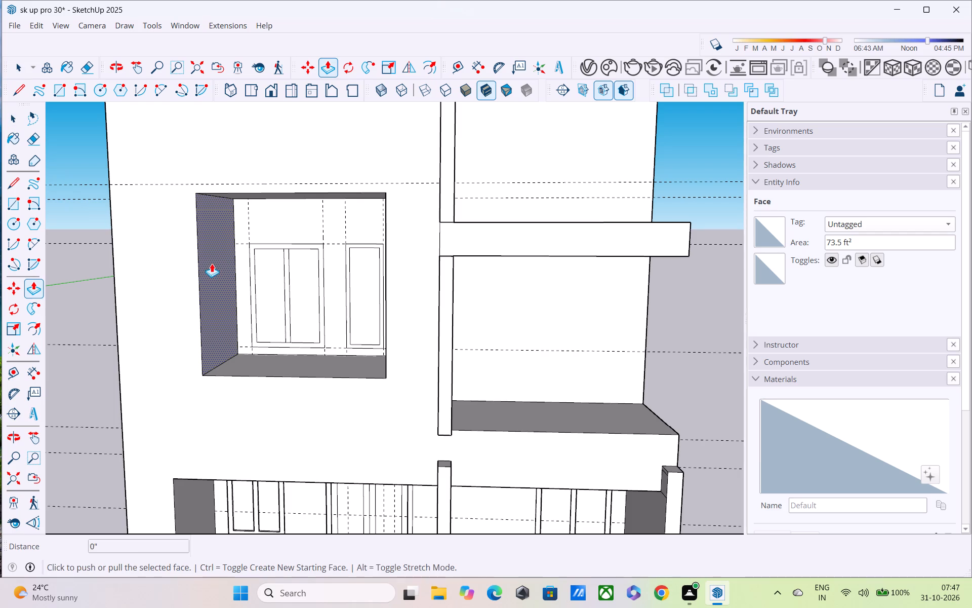
left_click(211, 262)
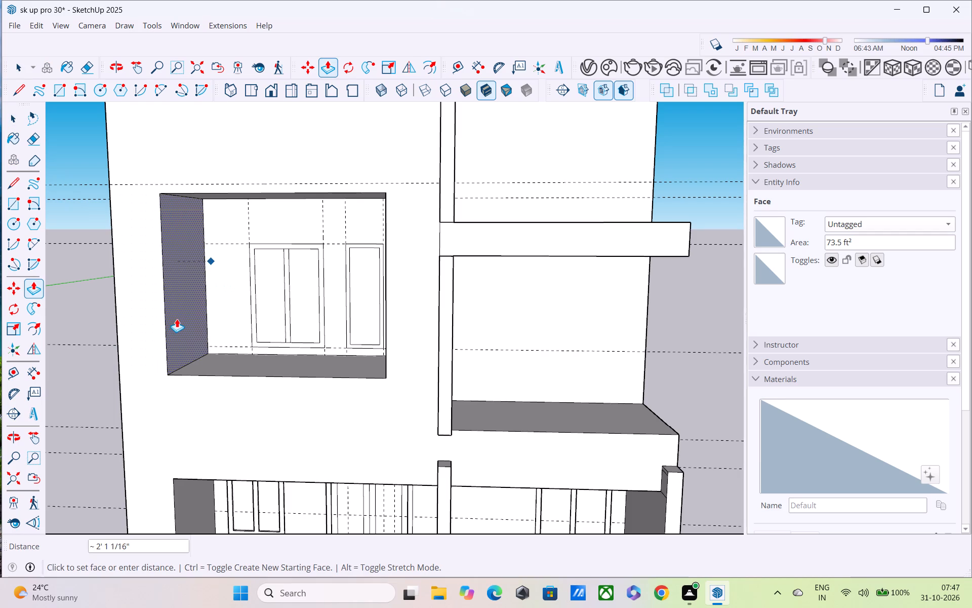
type("1'")
key("Return")
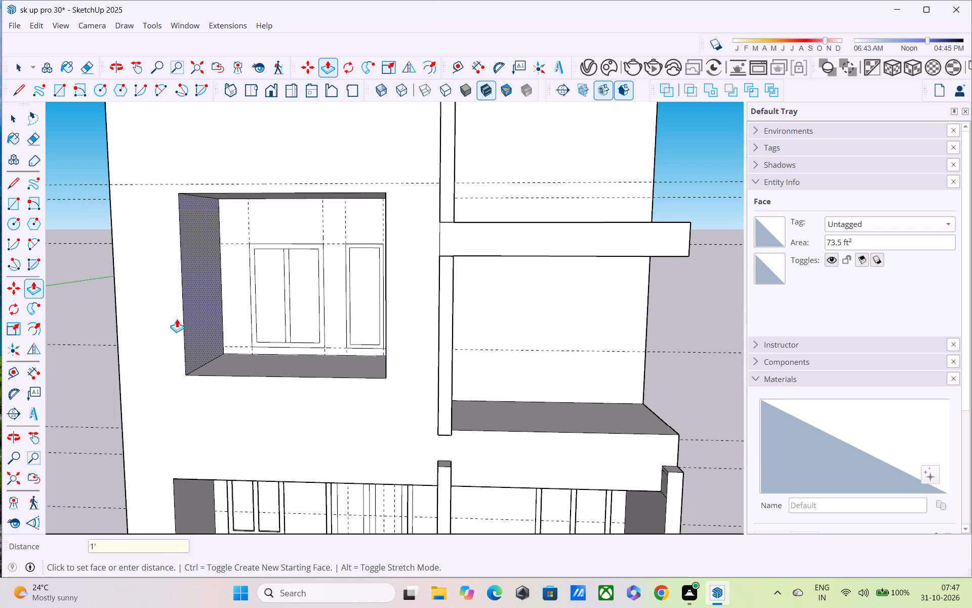
Move the double-pane window inside the upper recess 1' toward the recess's left side.
scroll(174, 363, "down", 4)
middle_click_drag(269, 382, 317, 333)
scroll(318, 332, "up", 1)
scroll(327, 320, "down", 5)
key("space")
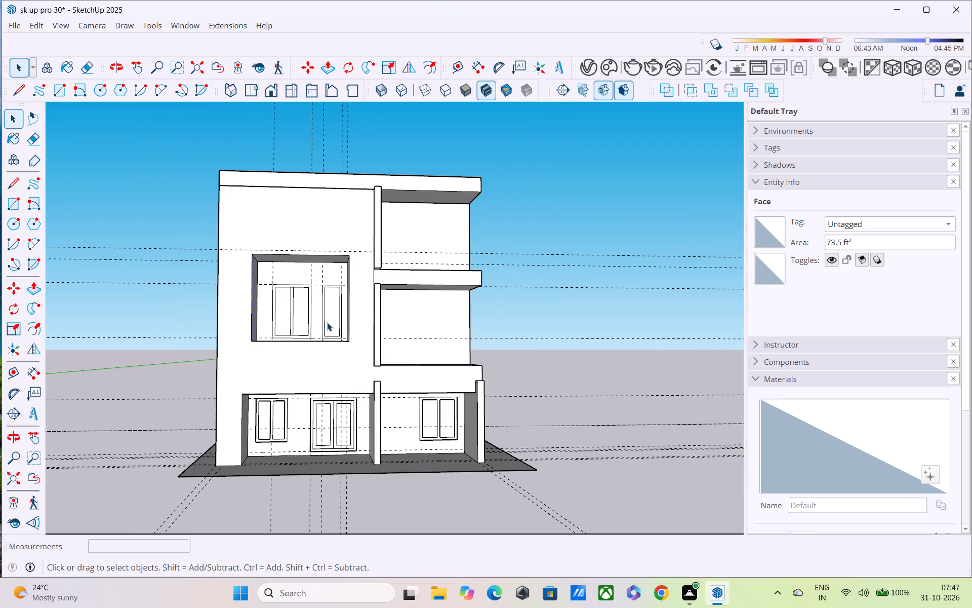
scroll(298, 288, "up", 4)
left_click_drag(255, 271, 309, 336)
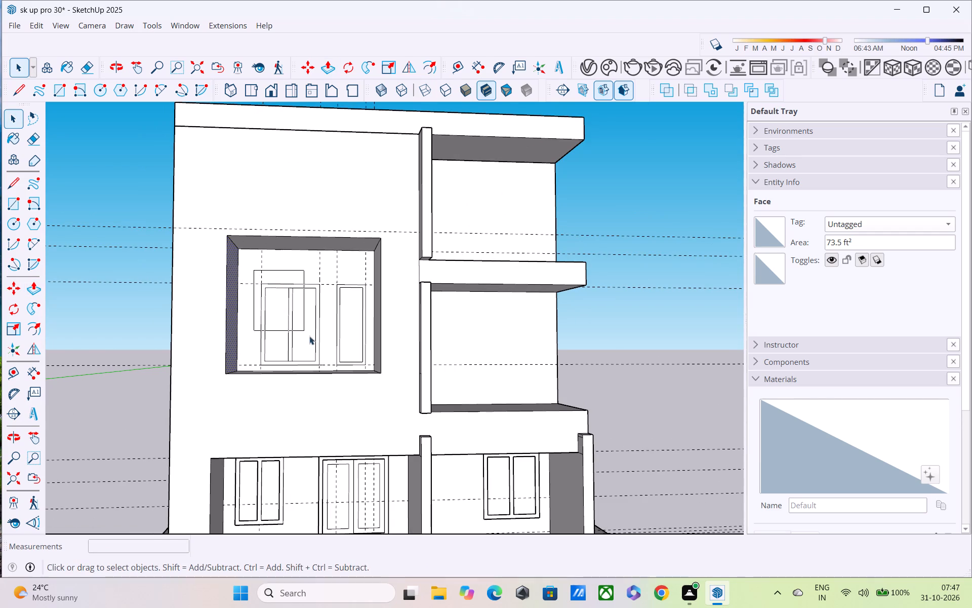
left_click_drag(309, 336, 329, 369)
middle_click_drag(326, 363, 313, 406)
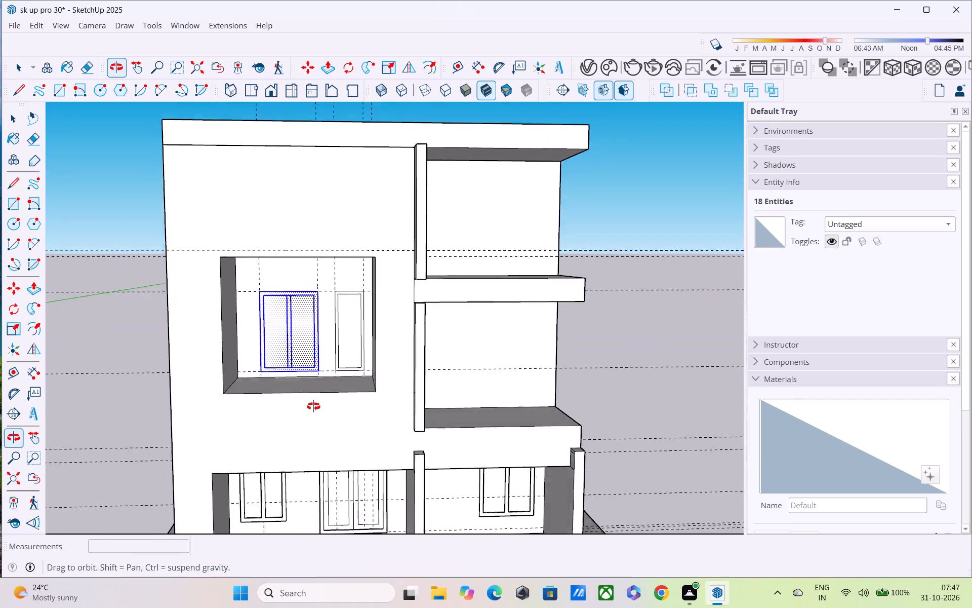
middle_click_drag(313, 406, 310, 411)
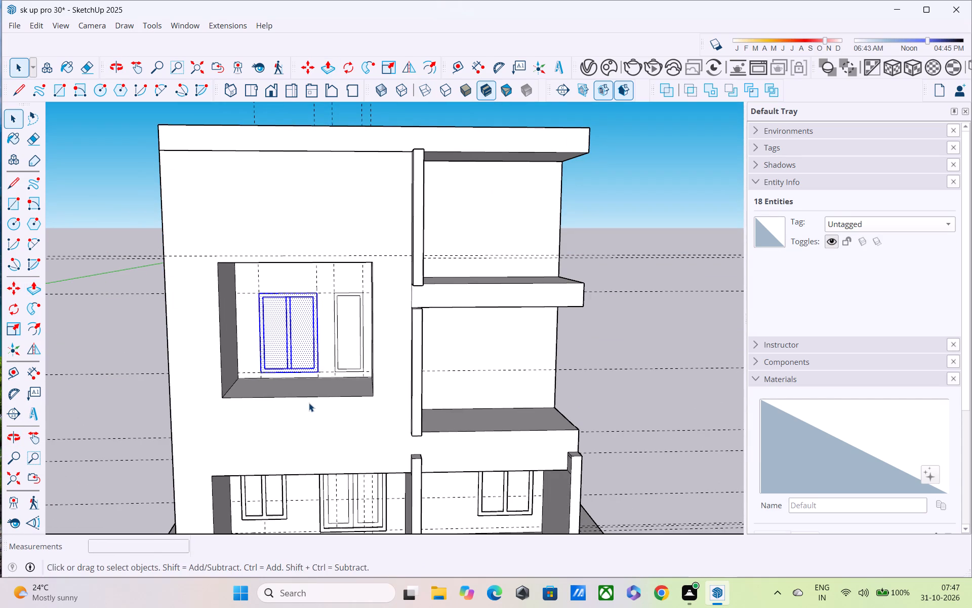
key("m")
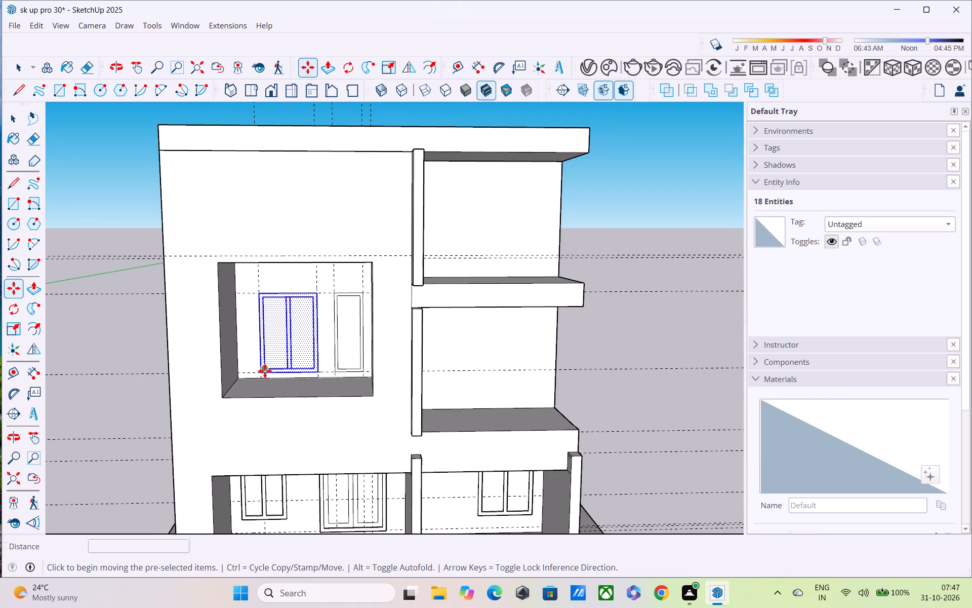
left_click(261, 375)
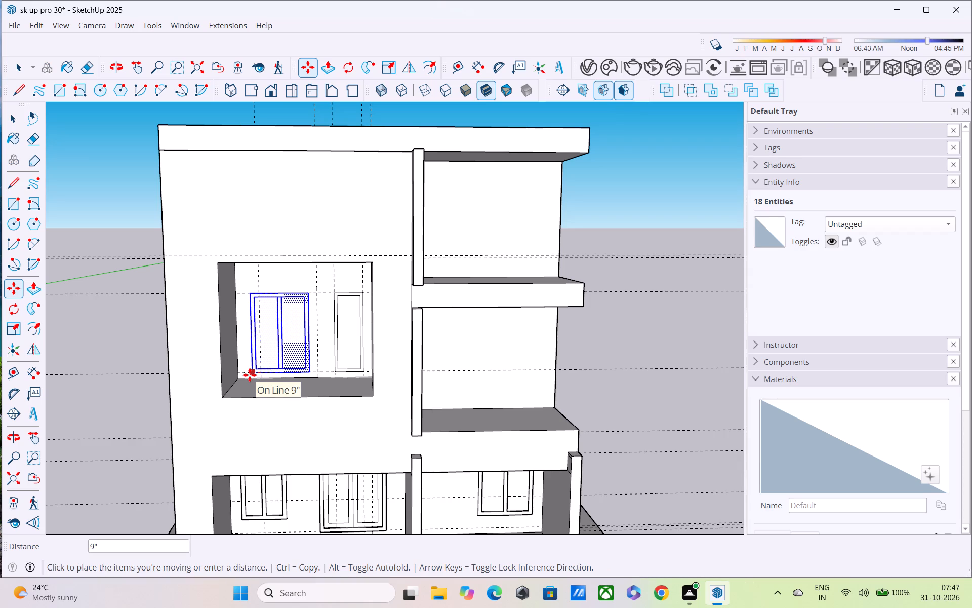
type("1'")
key("Return")
scroll(250, 375, "up", 4)
key("space")
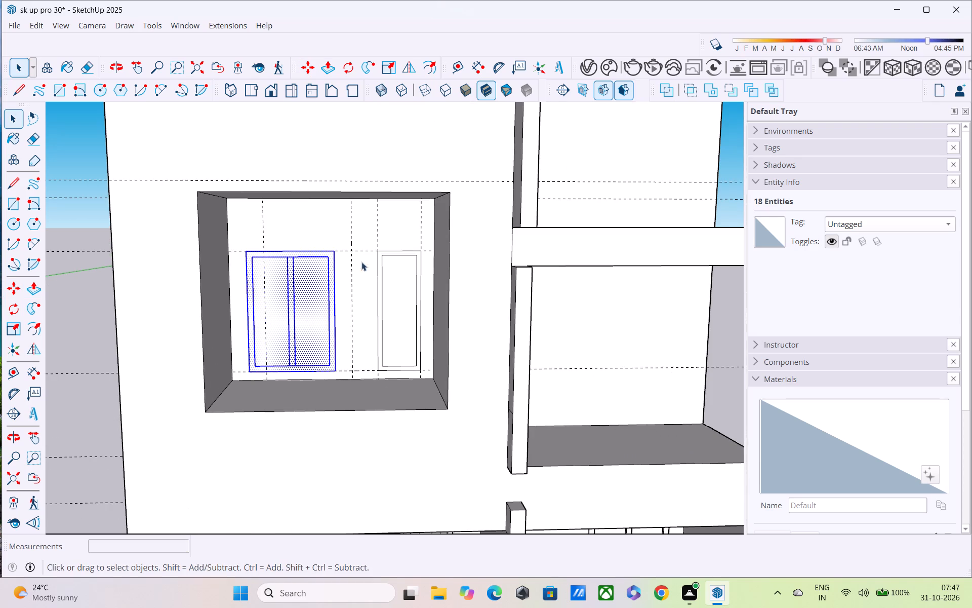
Move the single-pane window inside the upper recess 1' toward the recess's left side.
left_click_drag(364, 226, 426, 375)
left_click_drag(426, 375, 427, 378)
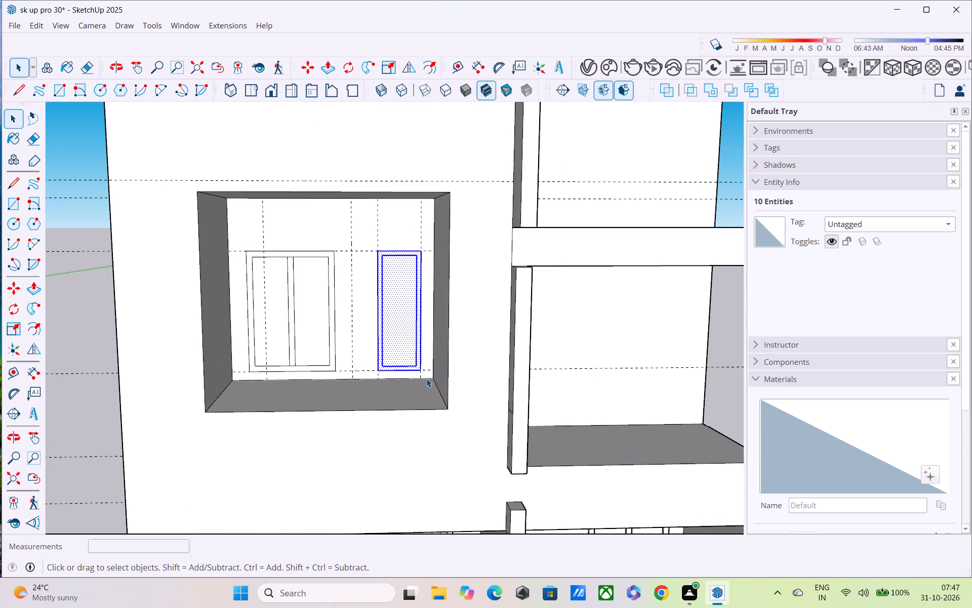
key("m")
left_click(375, 373)
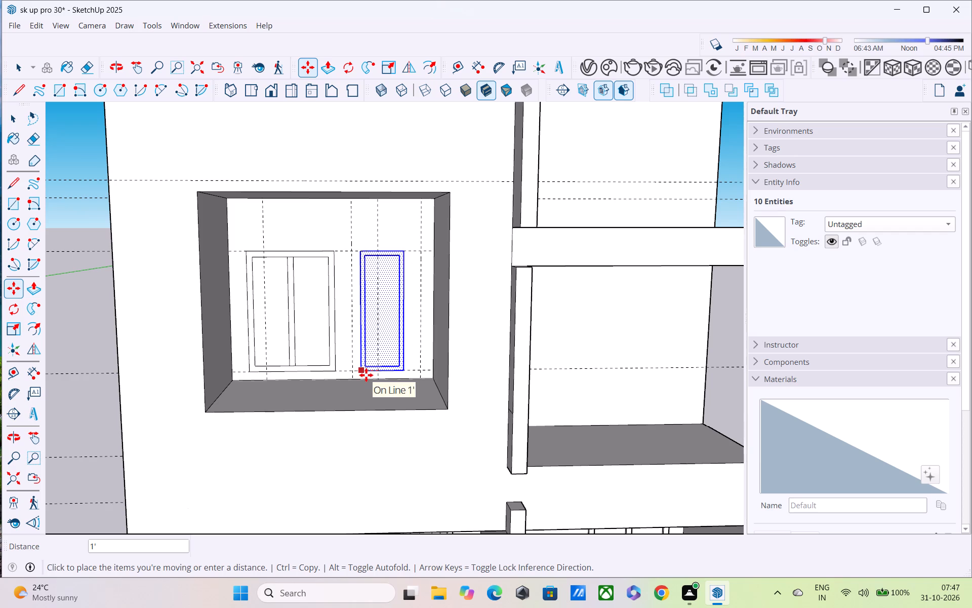
left_click(366, 375)
Narrow the upper window recess by pushing its right side face inward by about 1' 4".
scroll(399, 346, "down", 3)
scroll(417, 341, "up", 3)
middle_click_drag(418, 338, 419, 336)
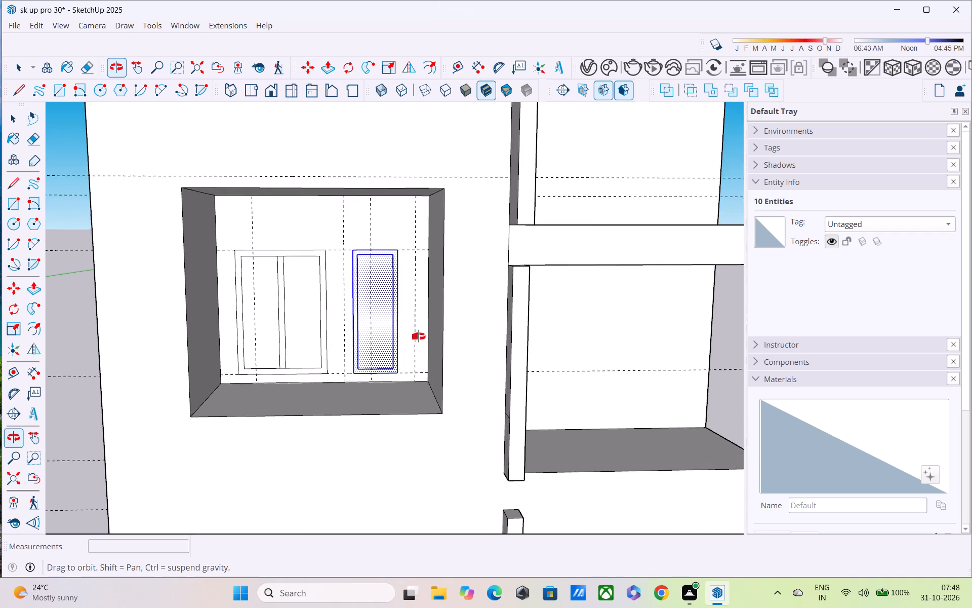
middle_click_drag(419, 336, 420, 302)
key("space")
middle_click_drag(437, 292, 438, 293)
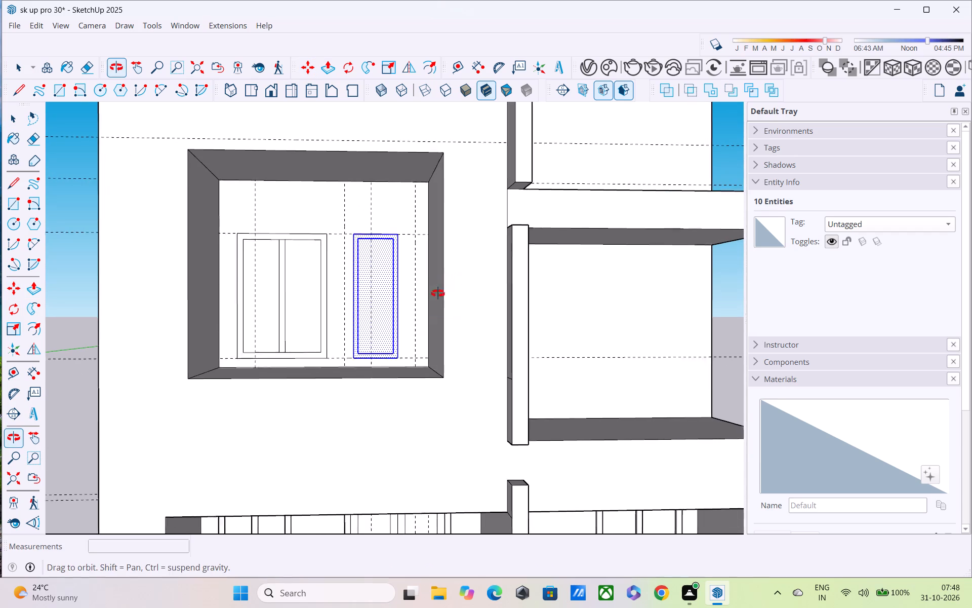
middle_click_drag(438, 293, 555, 329)
key("p")
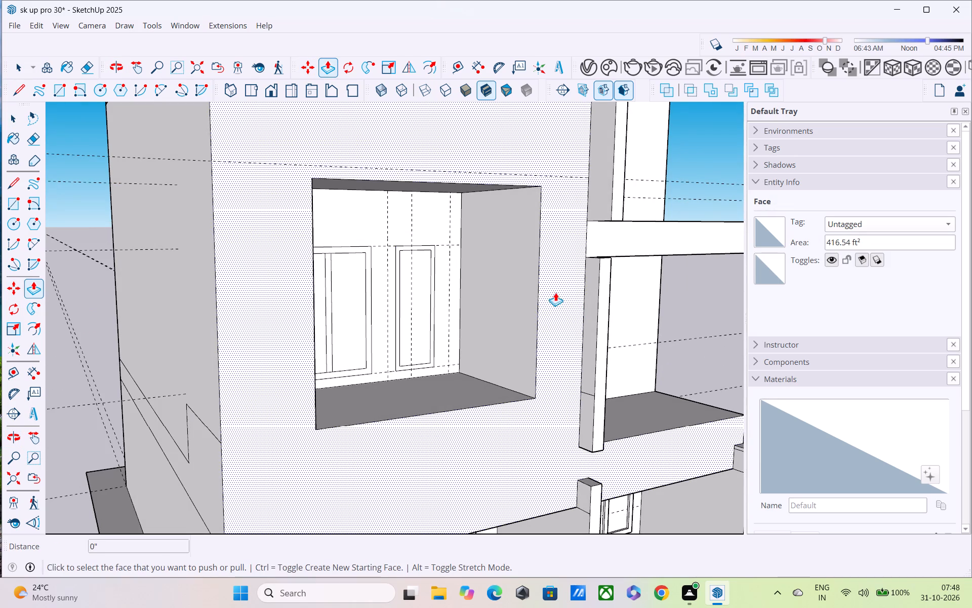
left_click(524, 286)
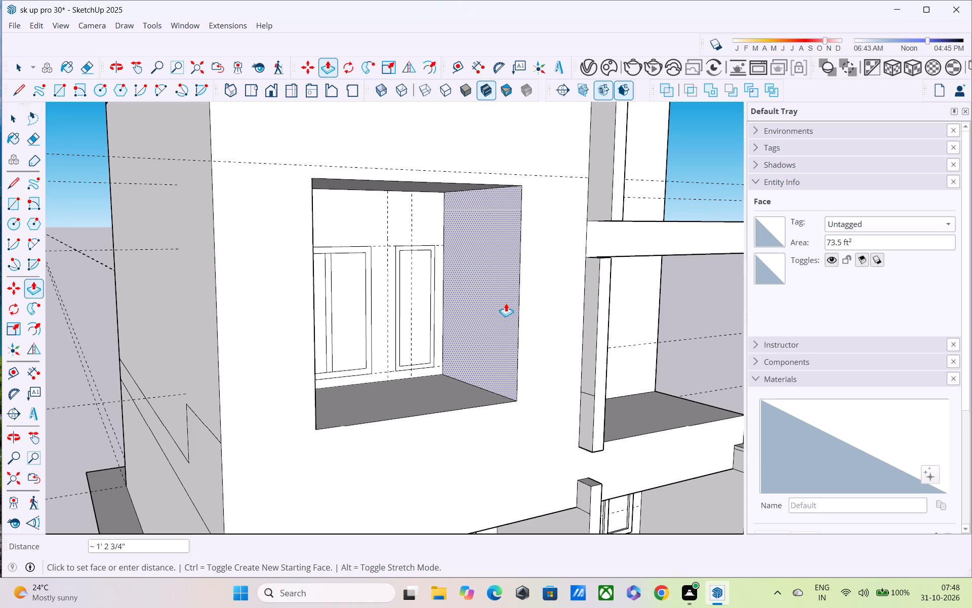
left_click(504, 305)
Examine the whole front elevation from several angles to review the reworked upper window recess.
scroll(508, 293, "down", 6)
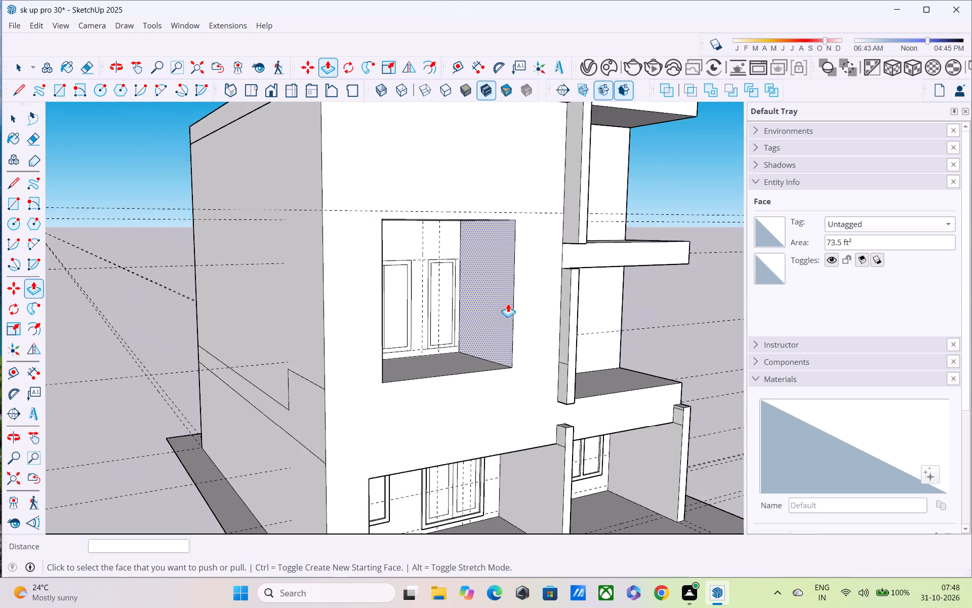
middle_click_drag(506, 311, 400, 285)
scroll(398, 277, "down", 4)
middle_click_drag(402, 290, 374, 267)
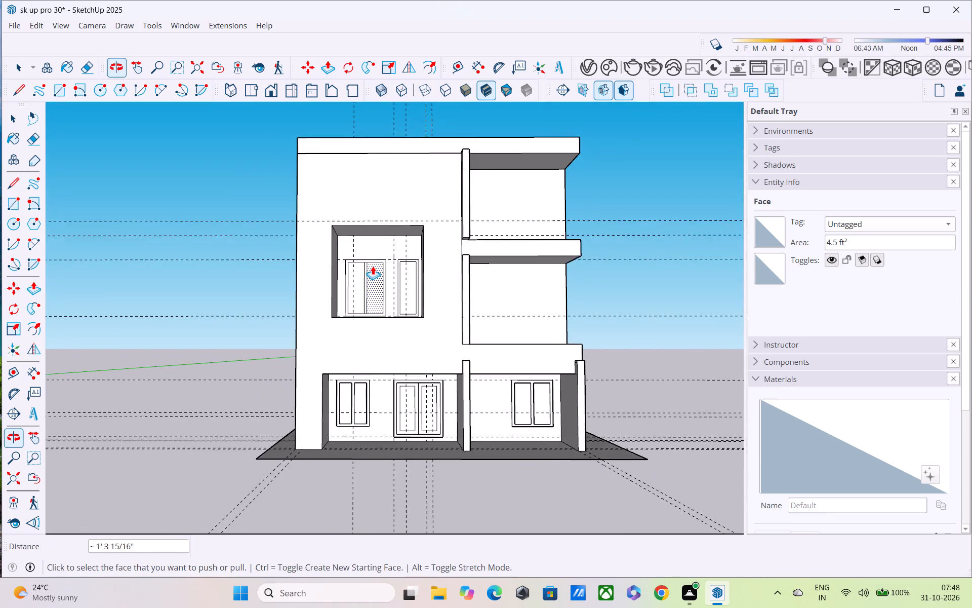
scroll(373, 266, "down", 4)
middle_click_drag(375, 274, 330, 307)
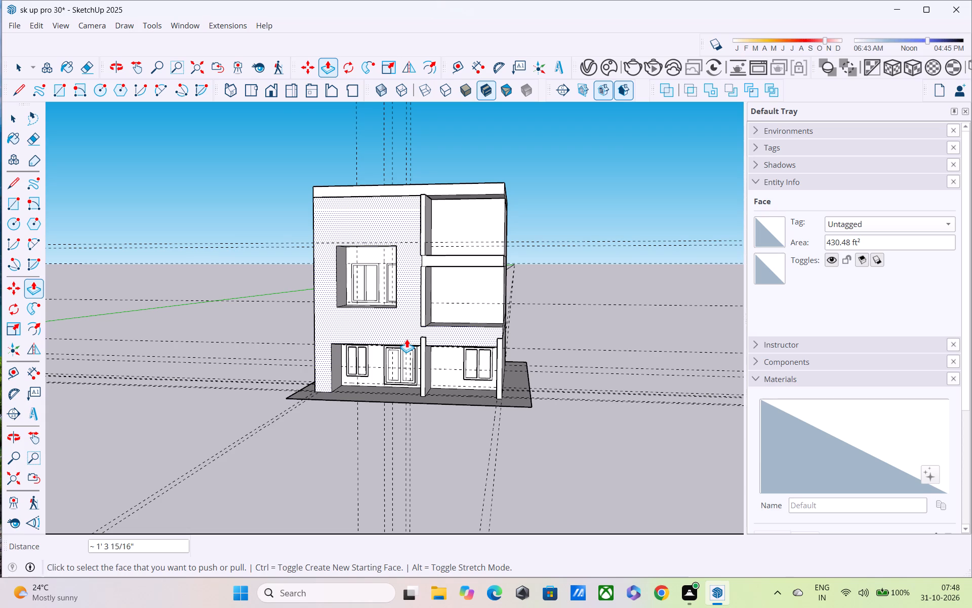
middle_click_drag(413, 282, 487, 236)
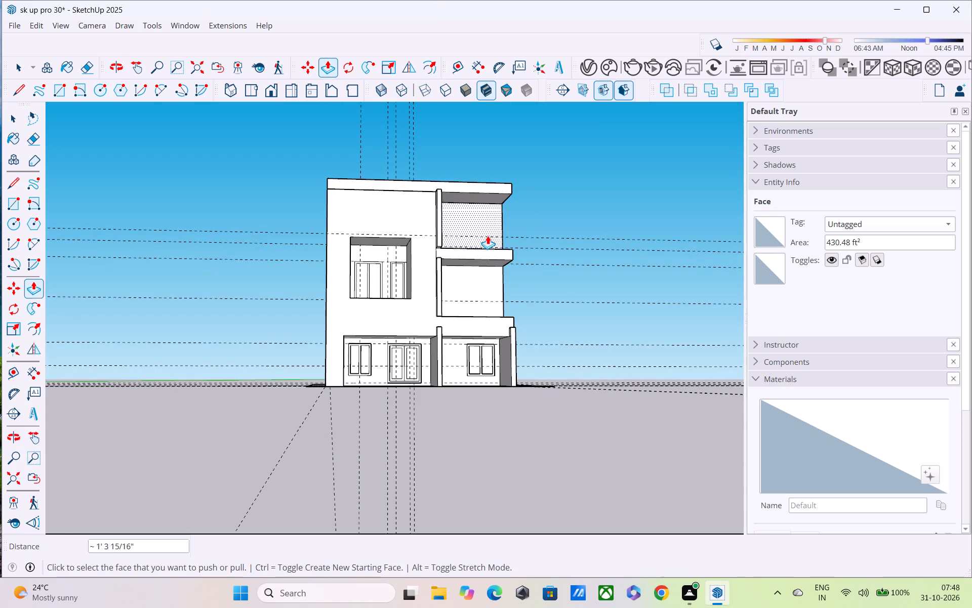
key("space")
scroll(530, 222, "up", 4)
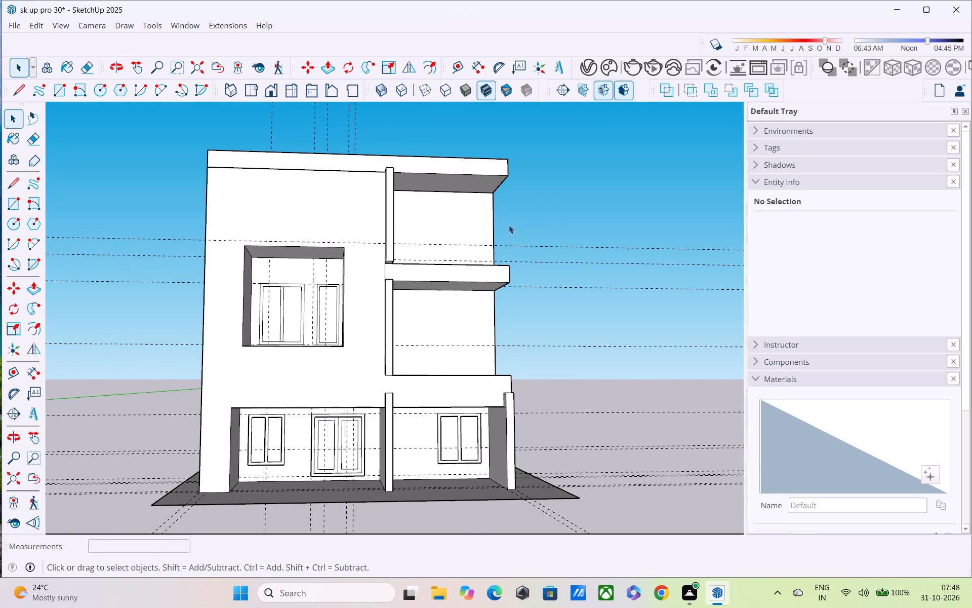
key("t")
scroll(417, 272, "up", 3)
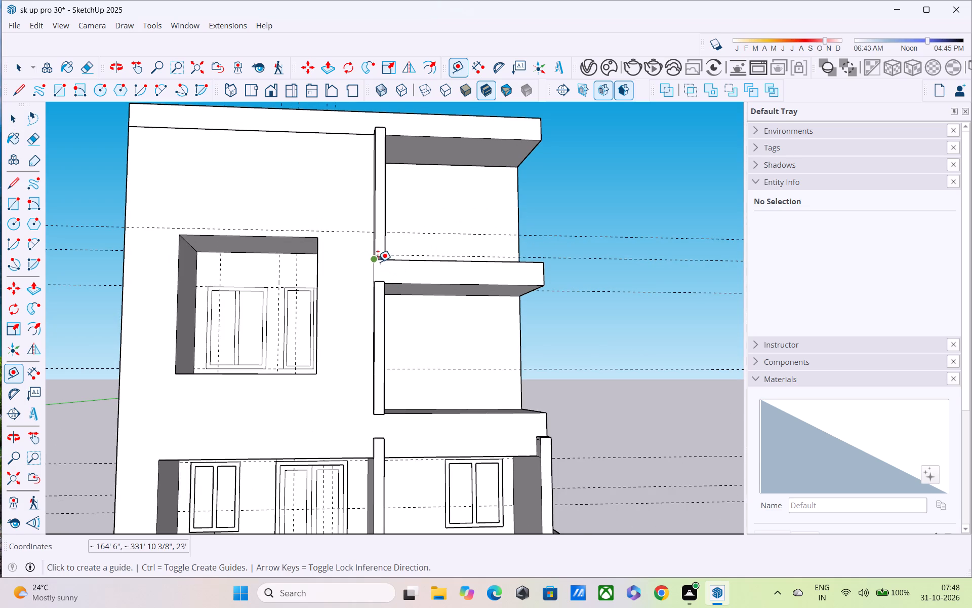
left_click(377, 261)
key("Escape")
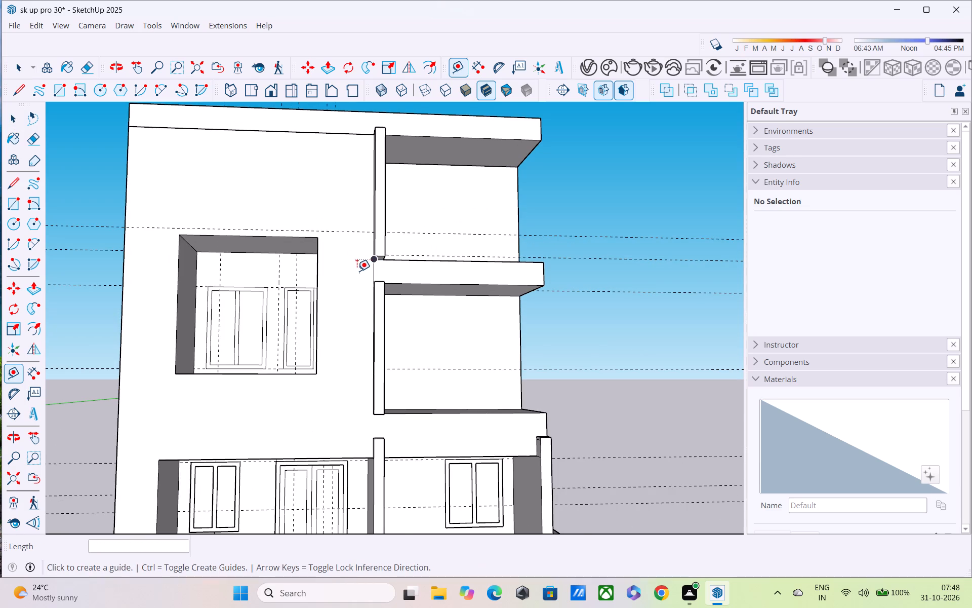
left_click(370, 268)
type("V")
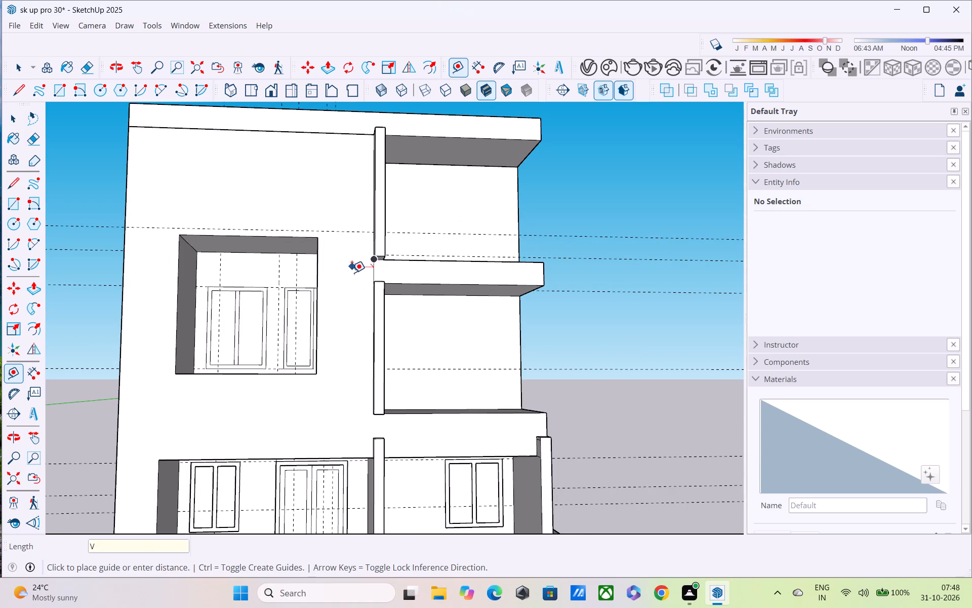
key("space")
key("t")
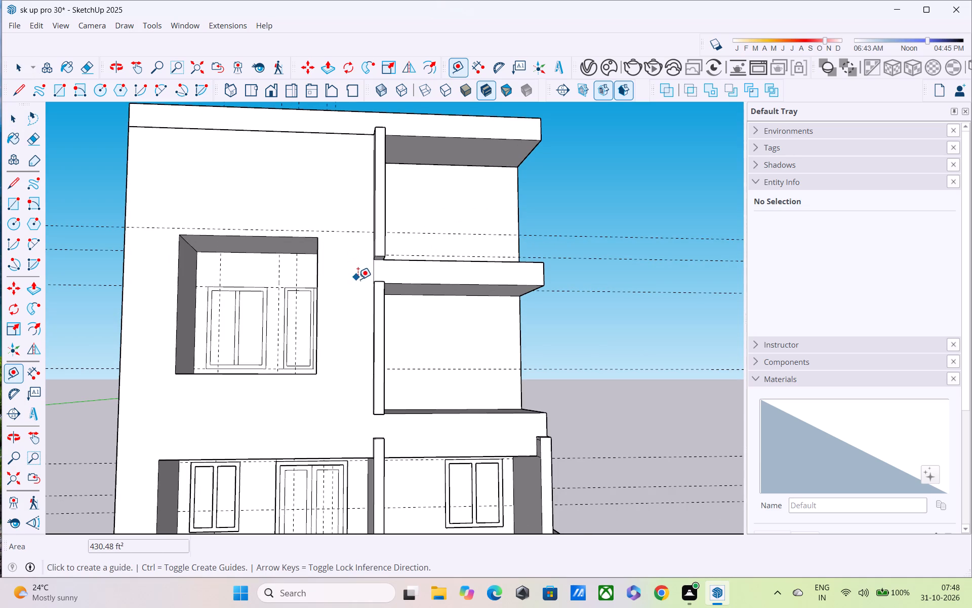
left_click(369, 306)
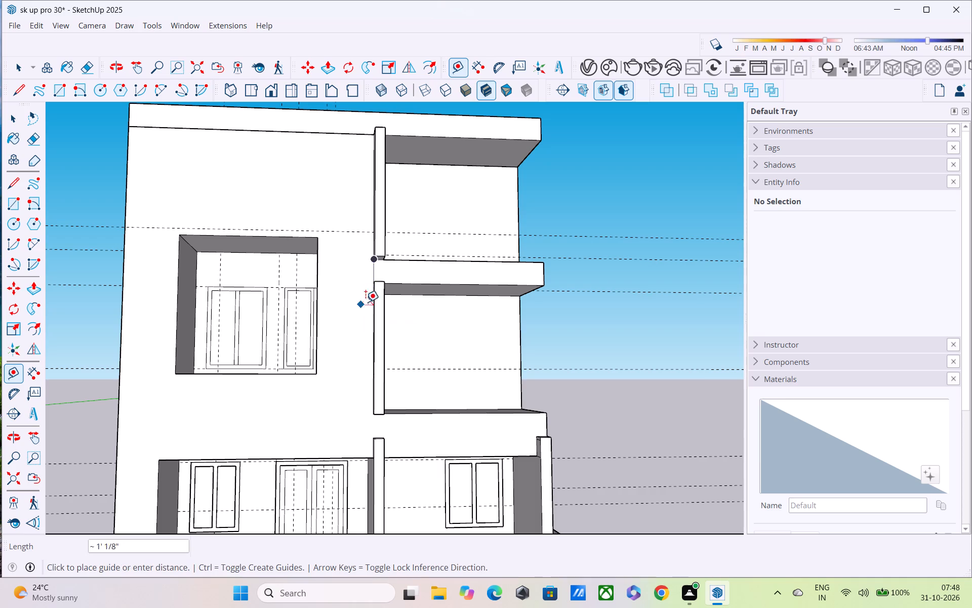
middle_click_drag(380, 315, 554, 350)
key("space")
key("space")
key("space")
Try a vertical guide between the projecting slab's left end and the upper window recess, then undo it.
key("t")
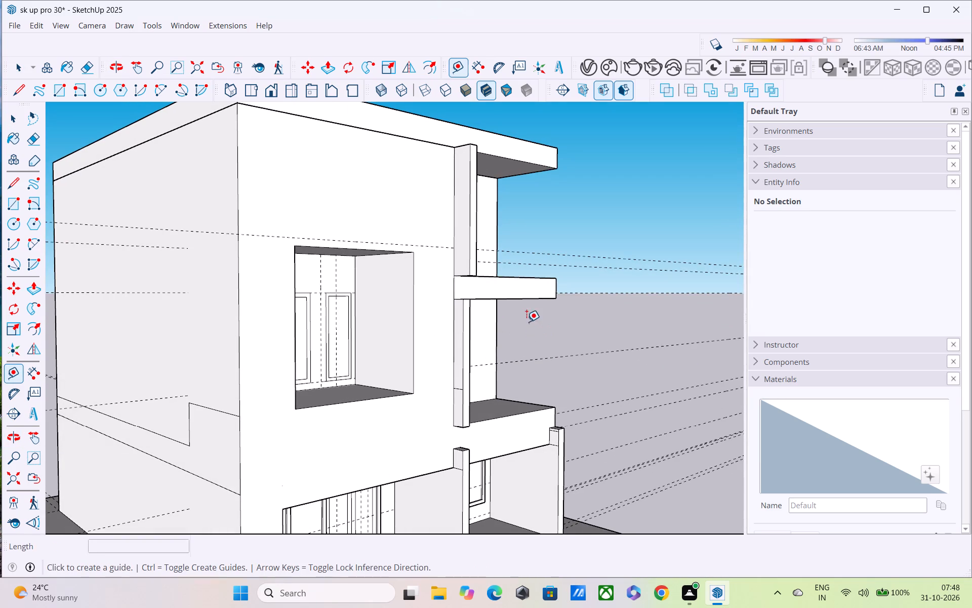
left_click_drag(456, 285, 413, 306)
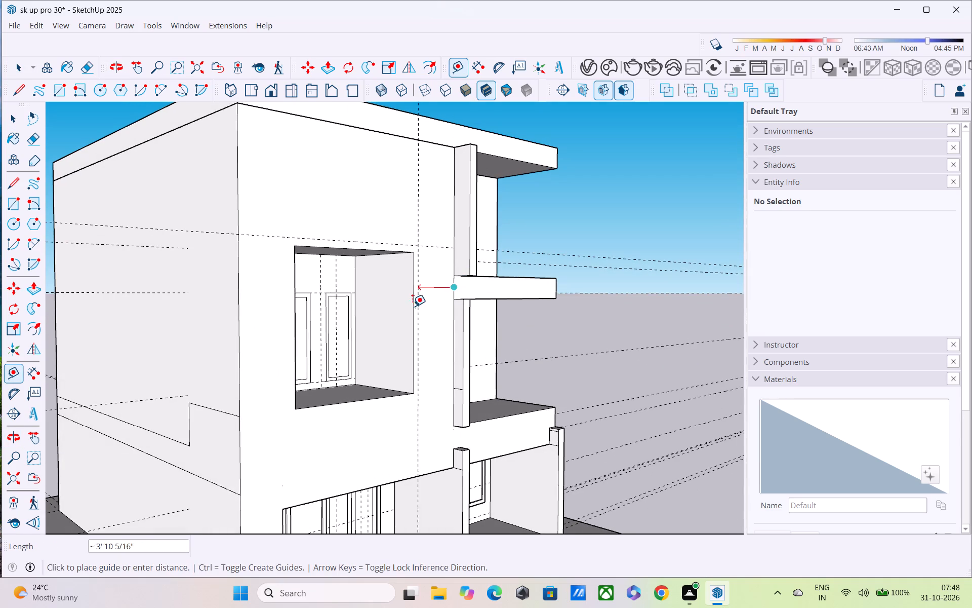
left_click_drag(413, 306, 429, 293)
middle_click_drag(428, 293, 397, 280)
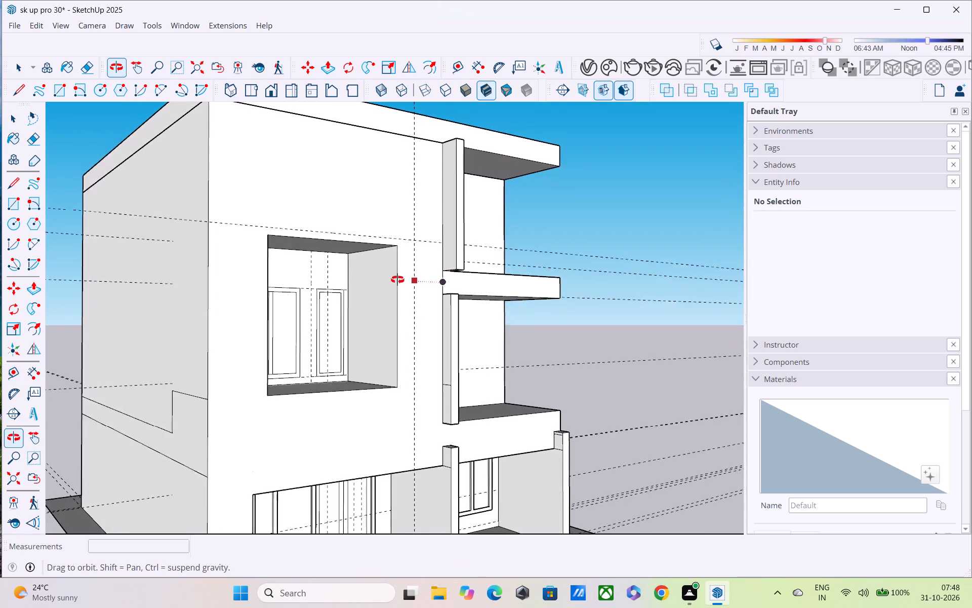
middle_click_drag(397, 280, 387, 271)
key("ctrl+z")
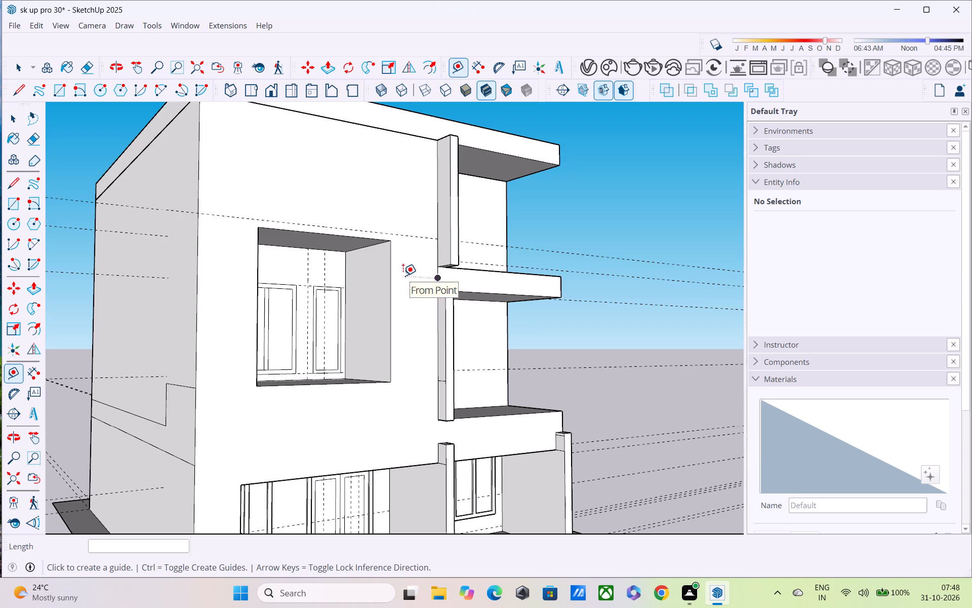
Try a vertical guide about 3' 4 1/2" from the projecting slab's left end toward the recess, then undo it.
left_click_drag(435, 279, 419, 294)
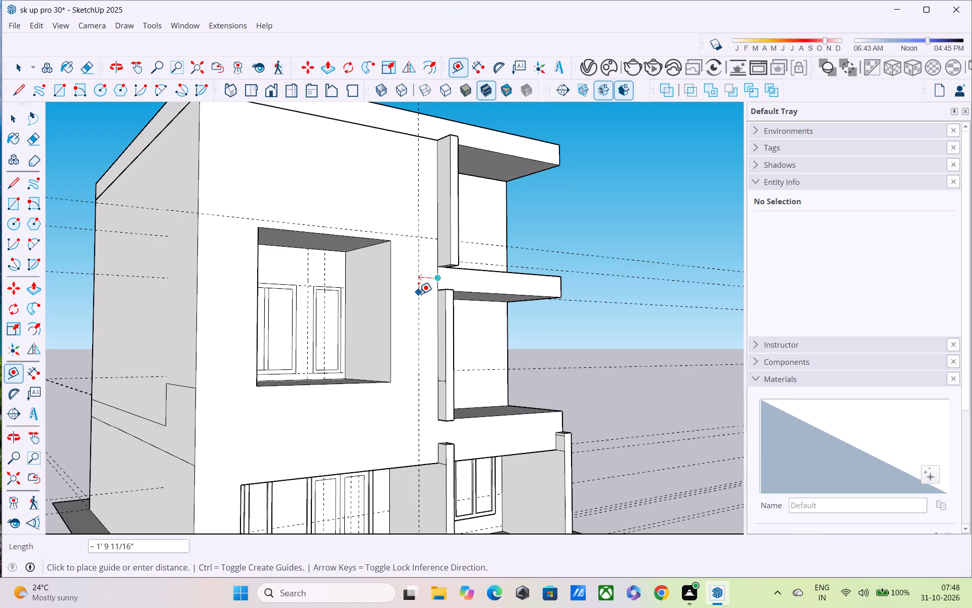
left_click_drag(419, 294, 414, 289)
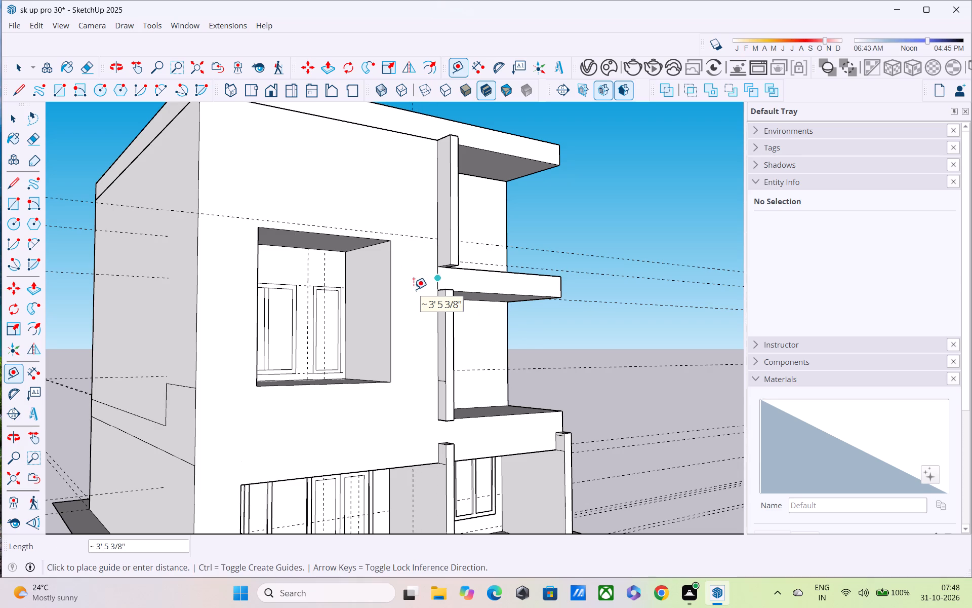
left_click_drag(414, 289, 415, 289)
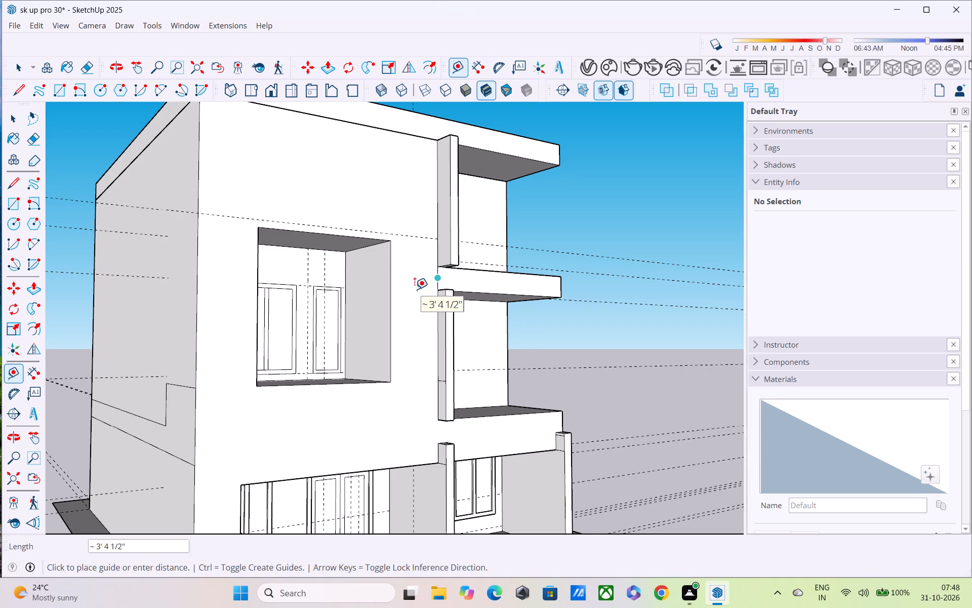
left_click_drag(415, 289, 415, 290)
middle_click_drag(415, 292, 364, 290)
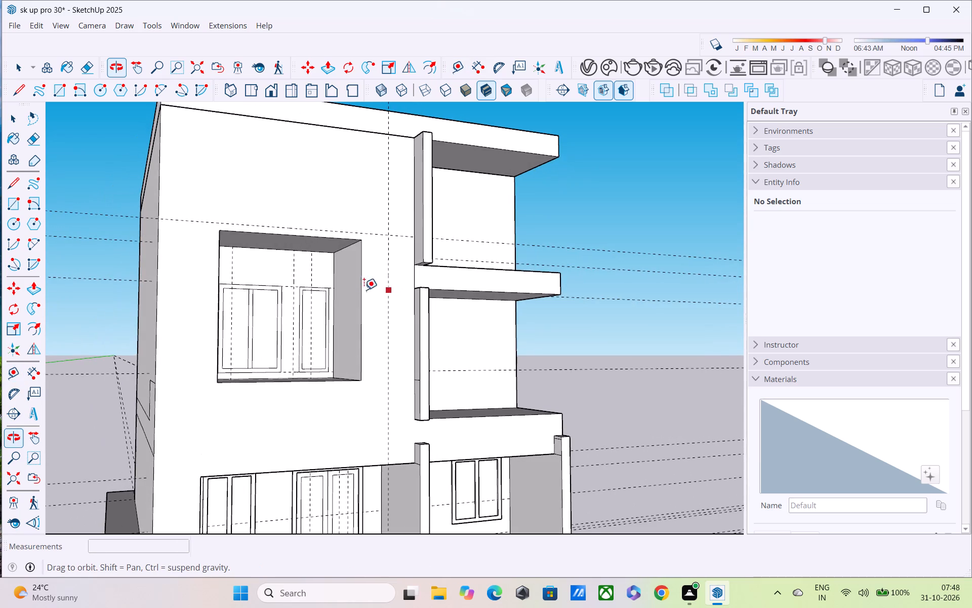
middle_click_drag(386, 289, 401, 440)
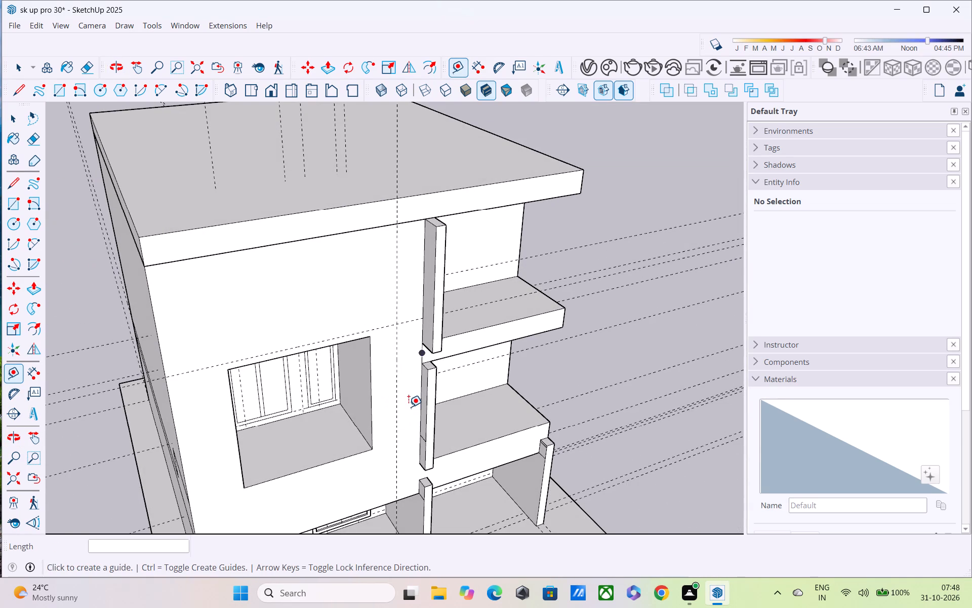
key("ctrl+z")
Place a vertical guide 3' from the upper column's left edge, toward the upper window recess.
middle_click_drag(451, 356, 670, 248)
left_click(525, 210)
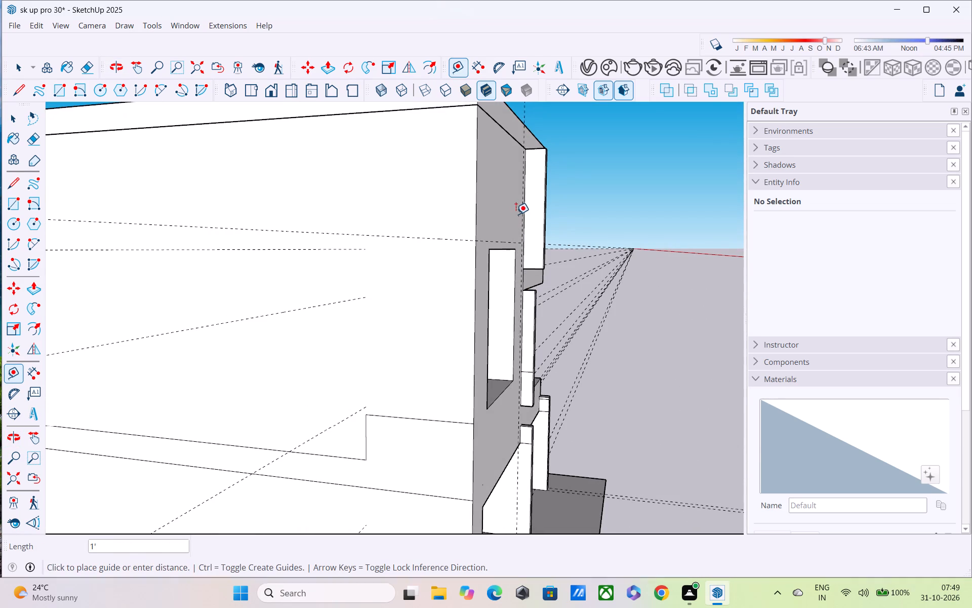
middle_click_drag(510, 225, 476, 222)
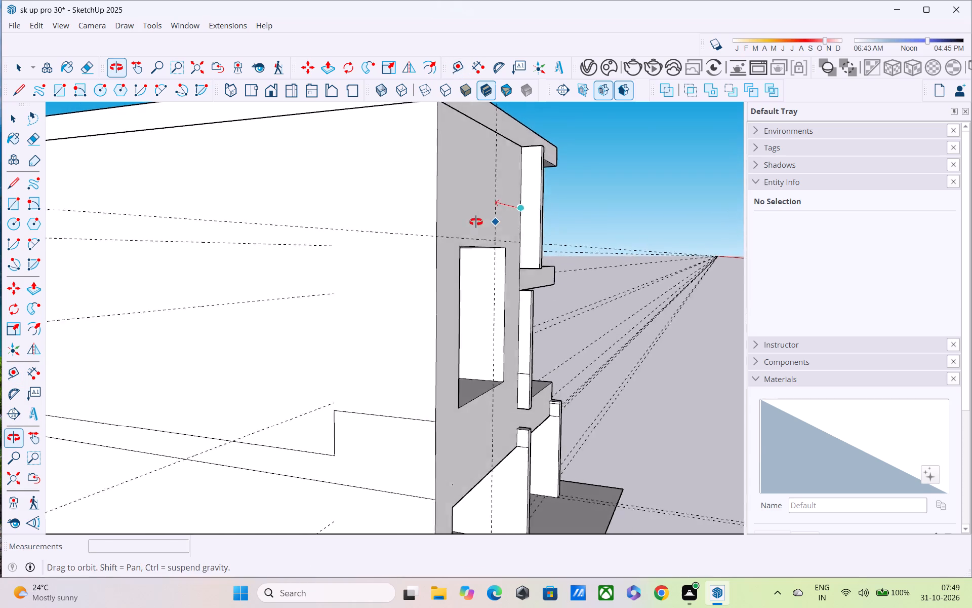
middle_click_drag(476, 222, 365, 221)
middle_click_drag(455, 235, 383, 224)
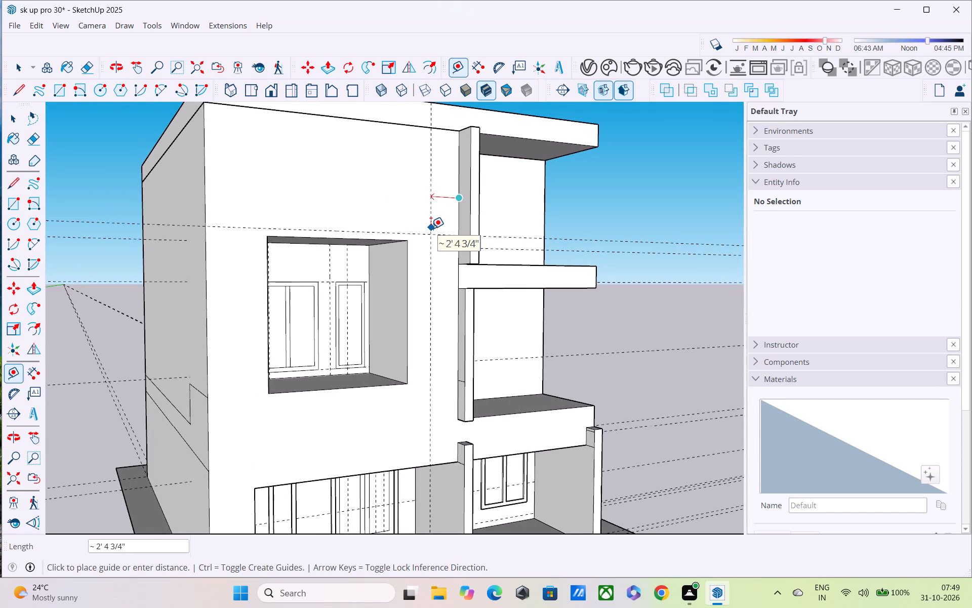
type("3'")
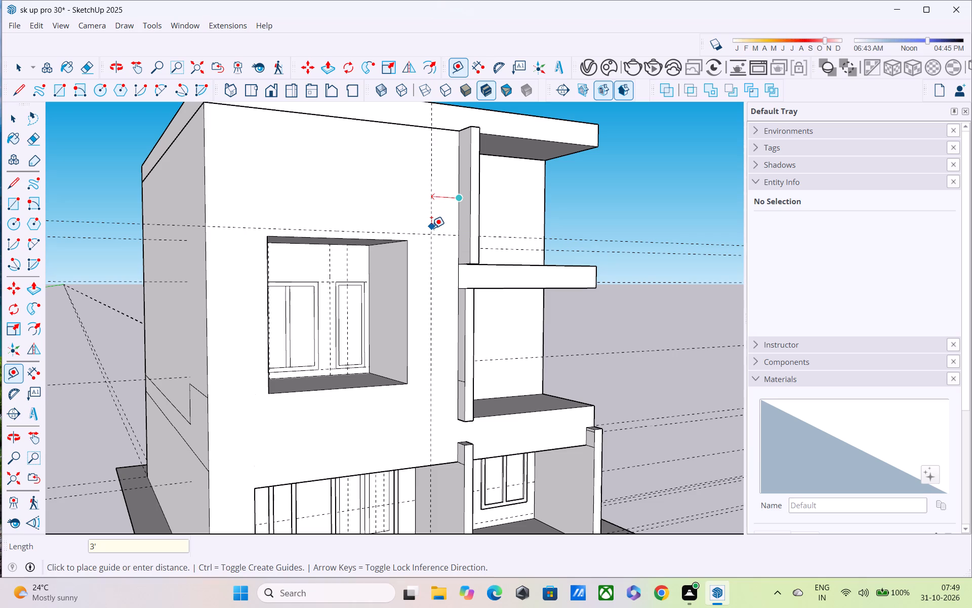
key("Return")
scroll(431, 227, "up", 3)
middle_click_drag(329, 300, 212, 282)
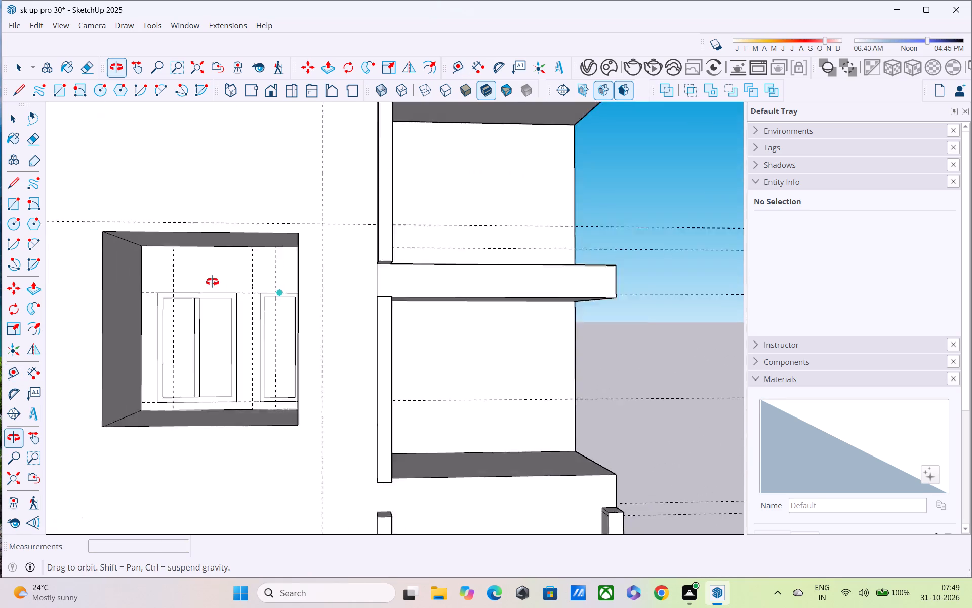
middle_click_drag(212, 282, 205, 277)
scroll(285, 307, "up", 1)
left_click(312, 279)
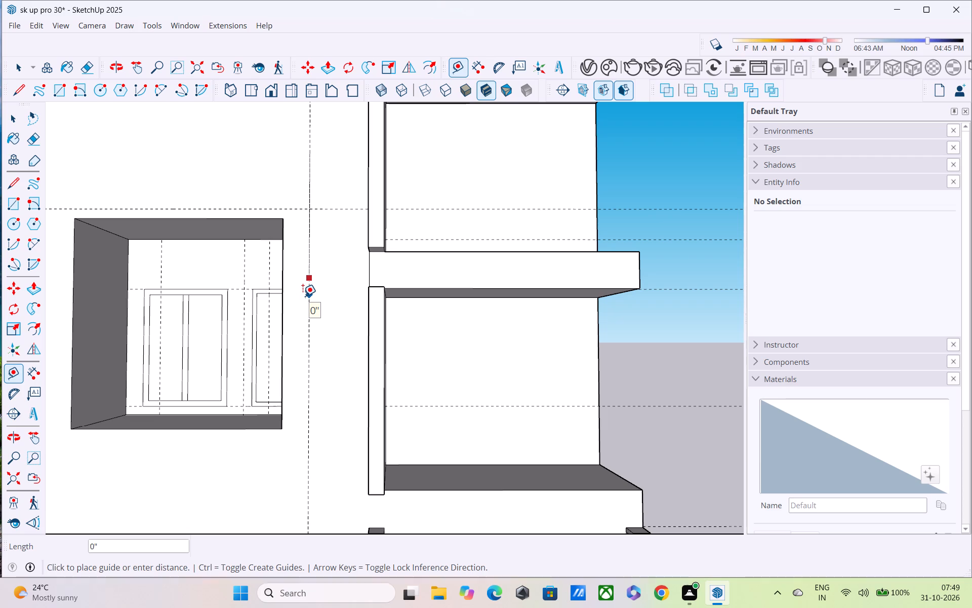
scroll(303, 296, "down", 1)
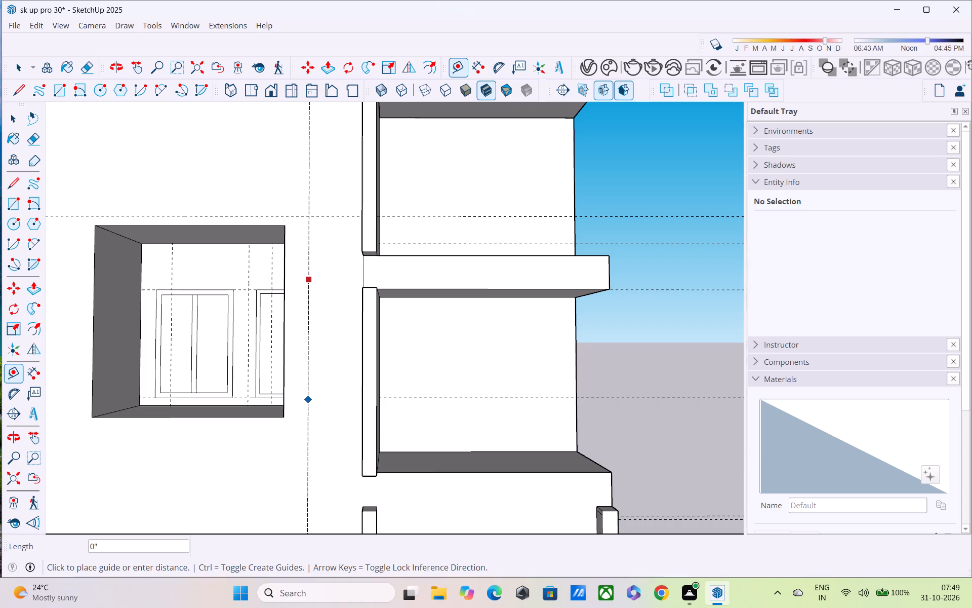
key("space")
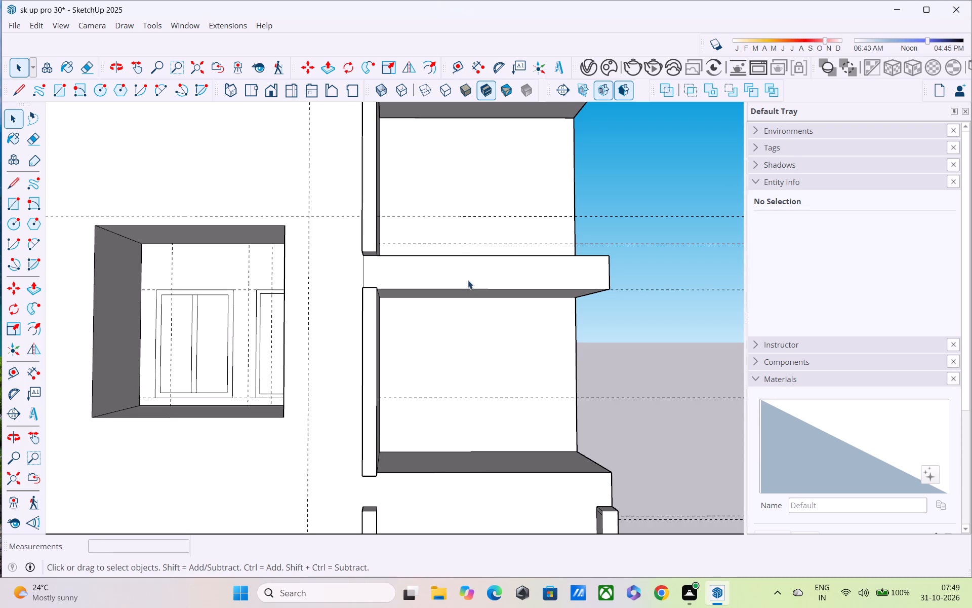
Place a vertical guide 4" outside the upper window recess's right edge, toward the central column.
key("t")
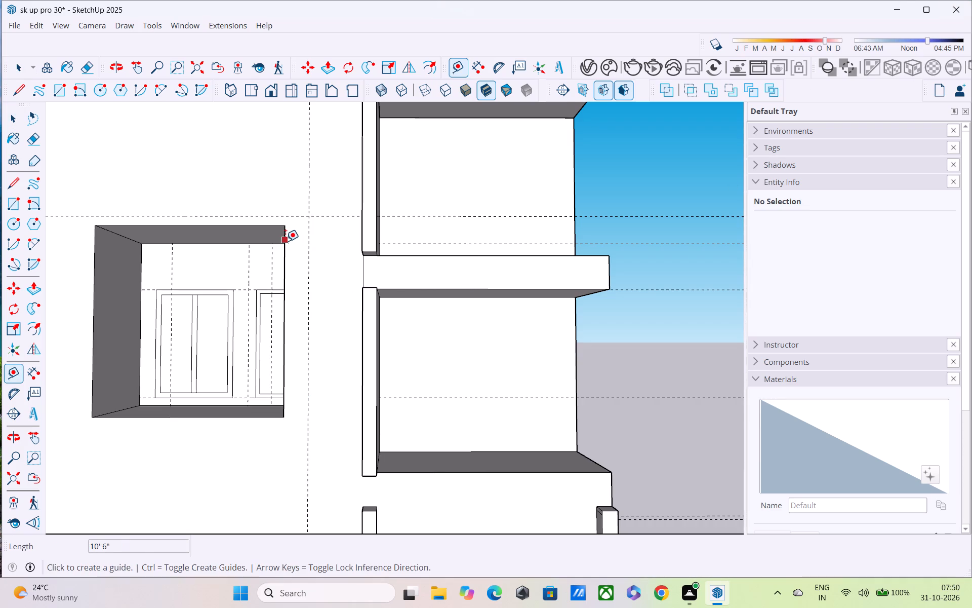
left_click(286, 241)
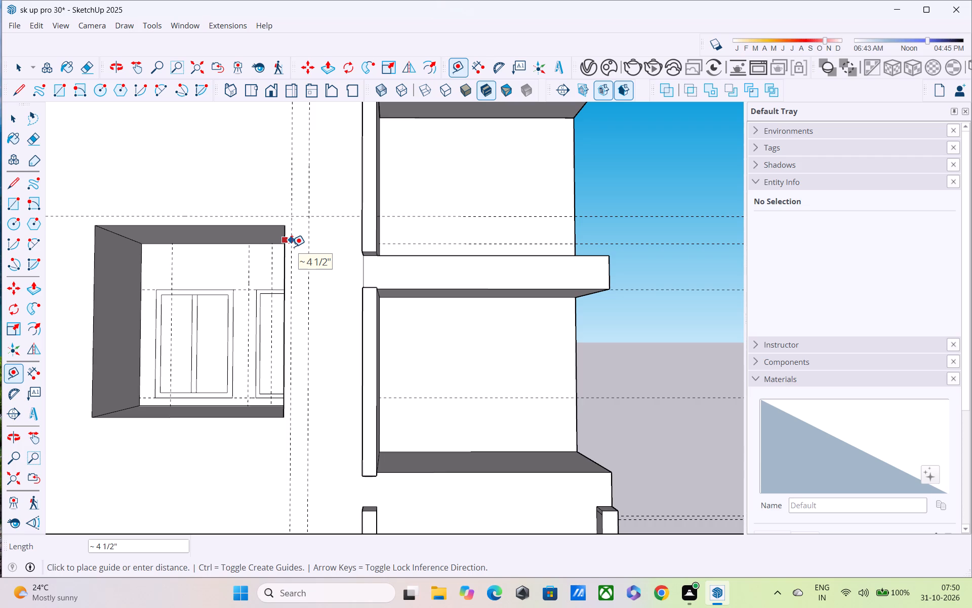
type("4\"")
key("Return")
Place a horizontal guide 4" above the upper window recess's top edge.
left_click(260, 225)
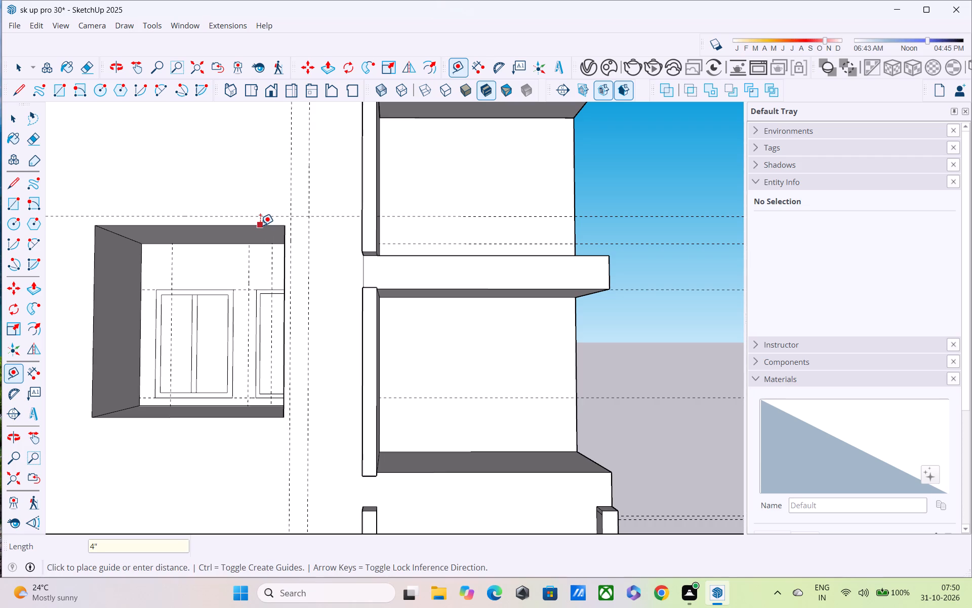
scroll(258, 222, "up", 4)
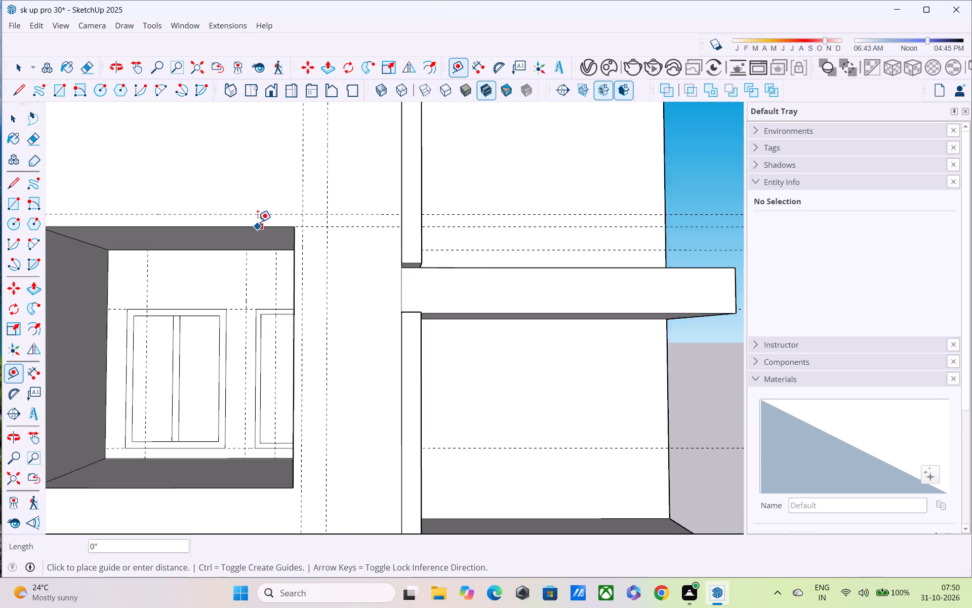
scroll(258, 222, "up", 2)
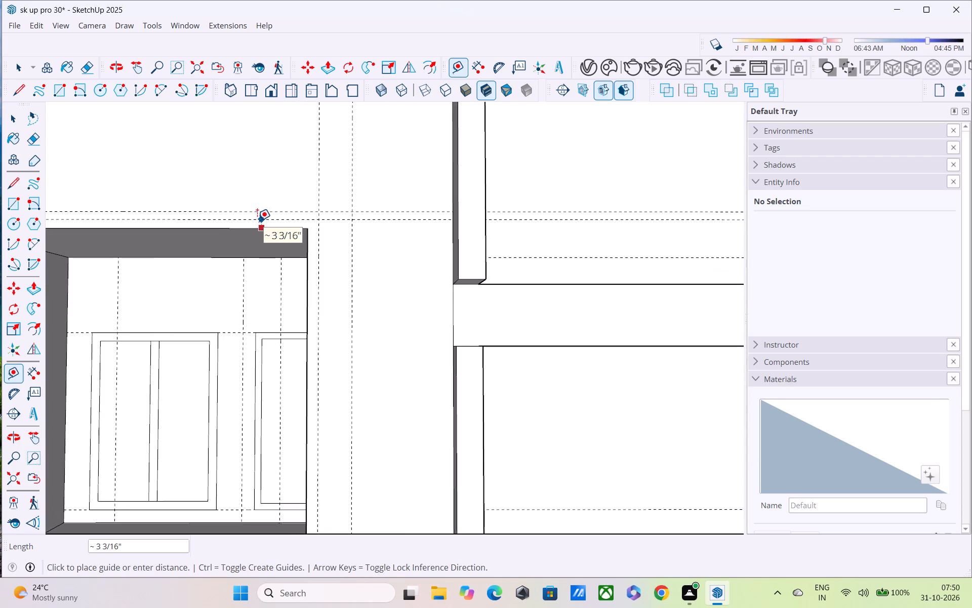
type("4\"")
key("Return")
Delete the older, higher horizontal guide just above the new one over the upper window recess.
key("space")
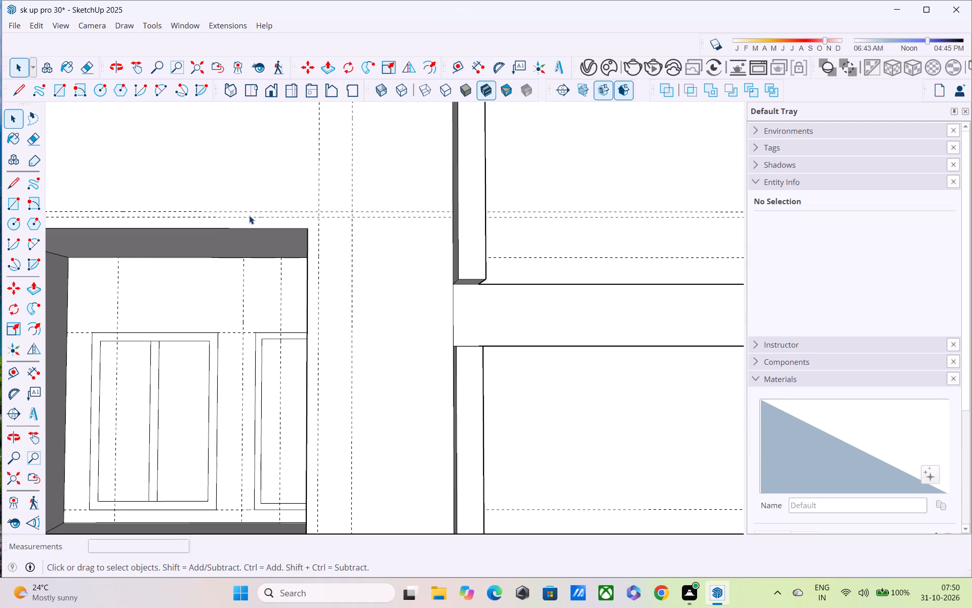
left_click(245, 211)
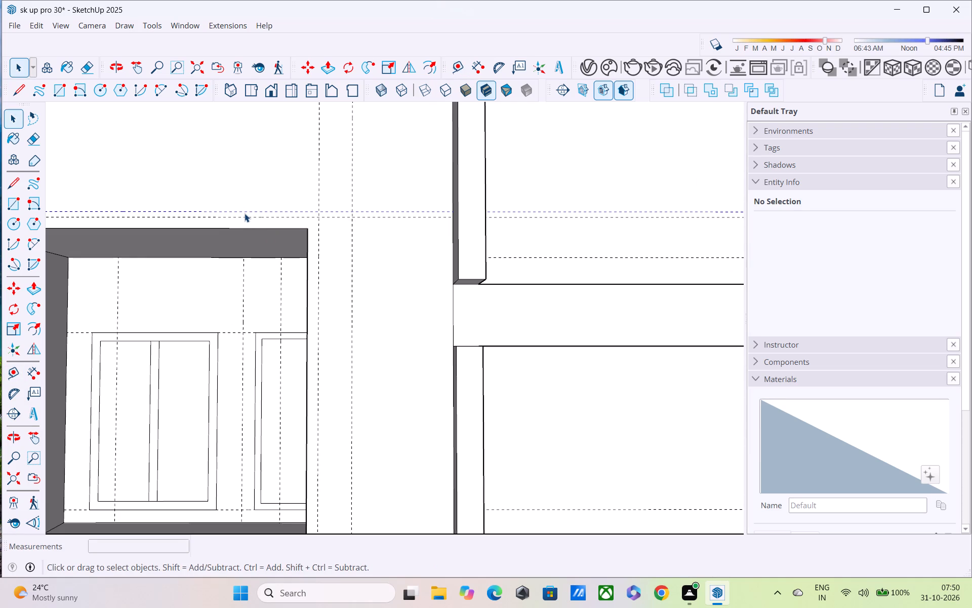
key("Delete")
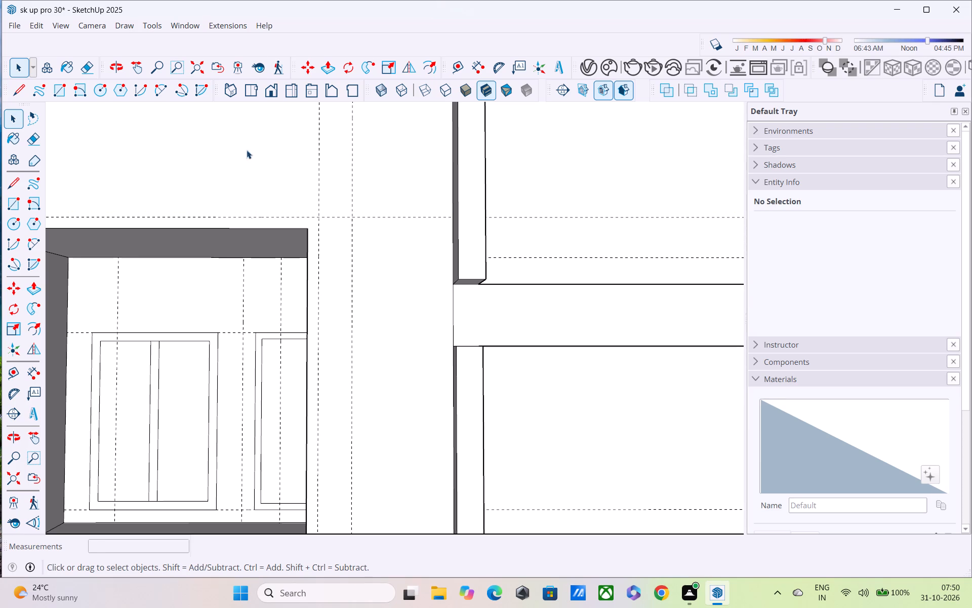
Place a horizontal guide 4" below the upper window recess's bottom edge.
scroll(306, 0, "down", 4)
scroll(303, 145, "down", 4)
scroll(248, 189, "down", 1)
middle_click_drag(259, 198, 334, 201)
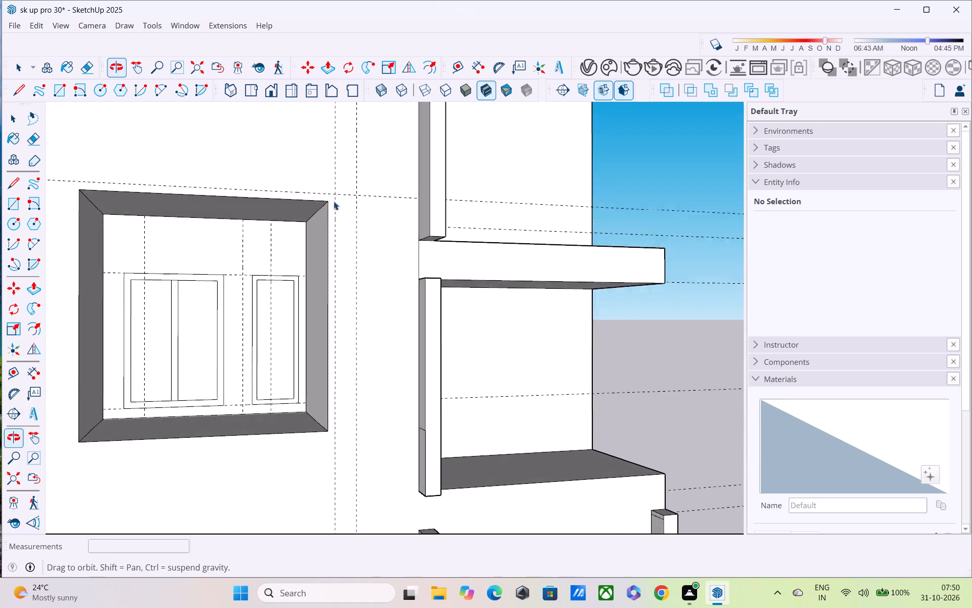
middle_click_drag(334, 201, 333, 202)
scroll(336, 183, "down", 4)
middle_click_drag(324, 179, 523, 241)
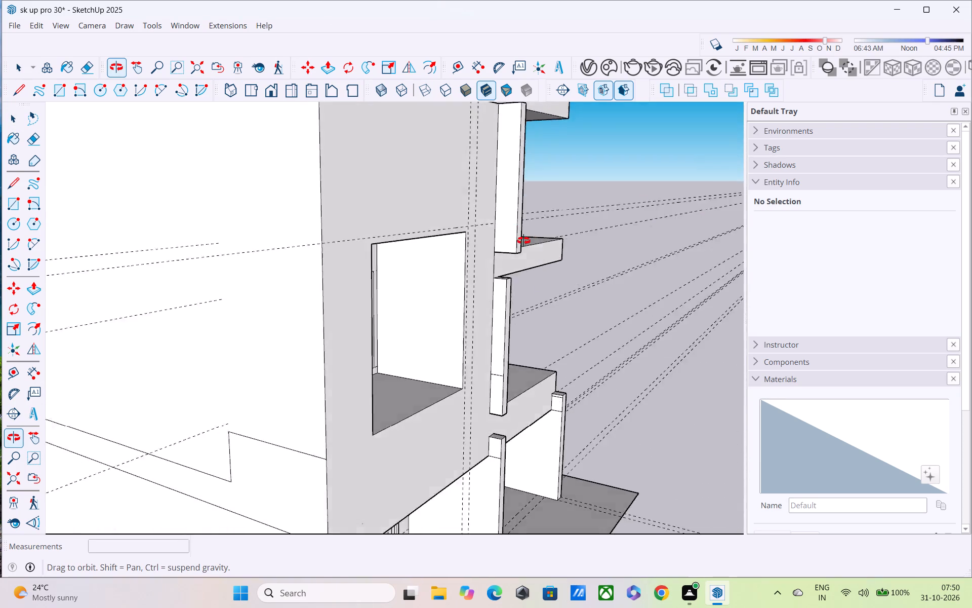
middle_click_drag(523, 241, 432, 167)
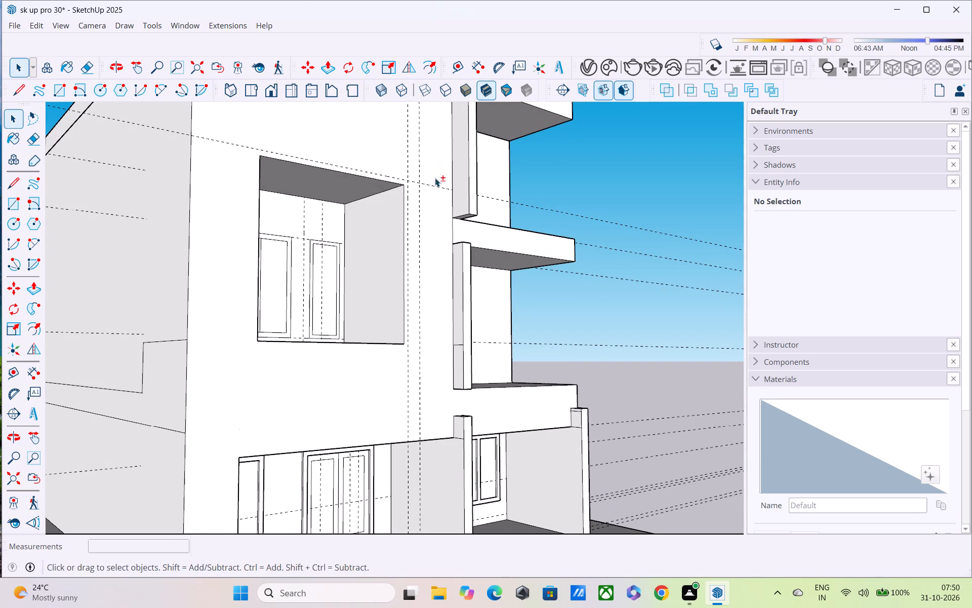
middle_click_drag(435, 220, 534, 260)
scroll(534, 260, "down", 1, "shift")
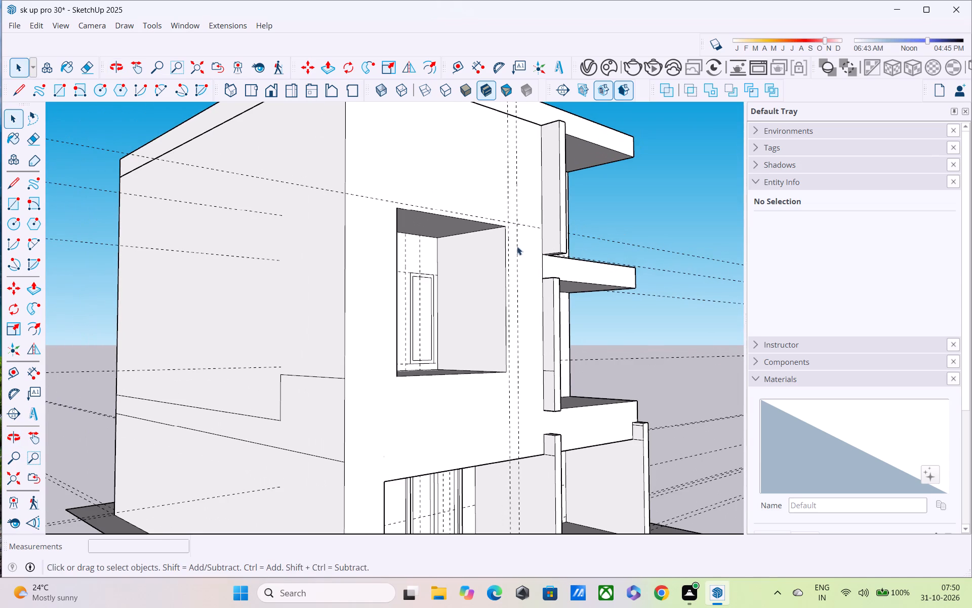
key("t")
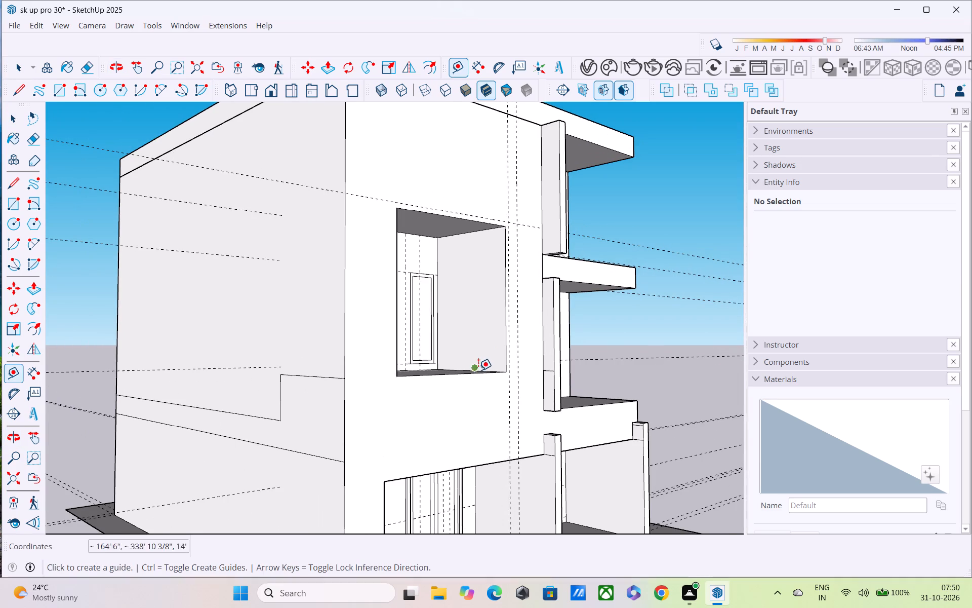
left_click(477, 371)
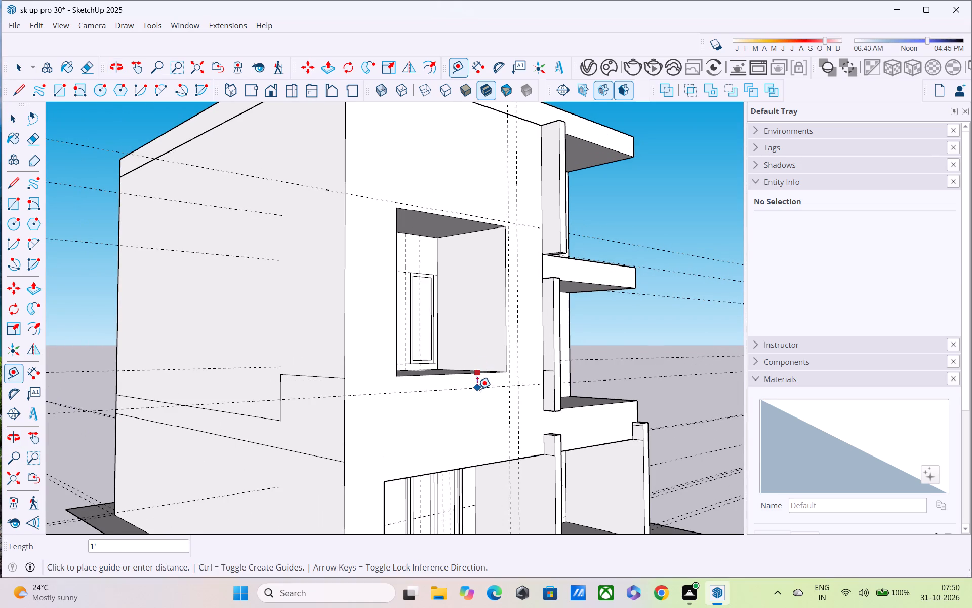
type("4\"")
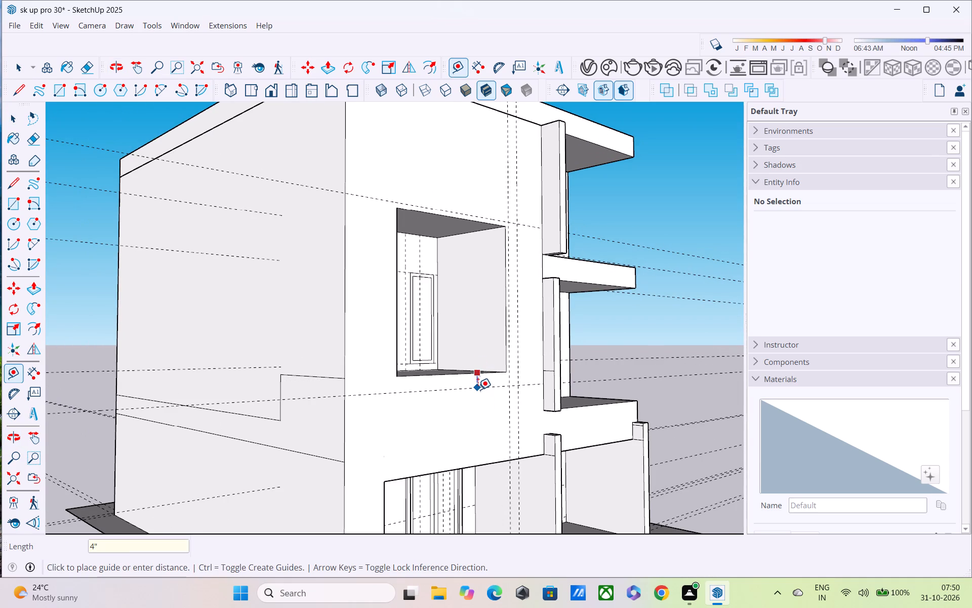
key("Return")
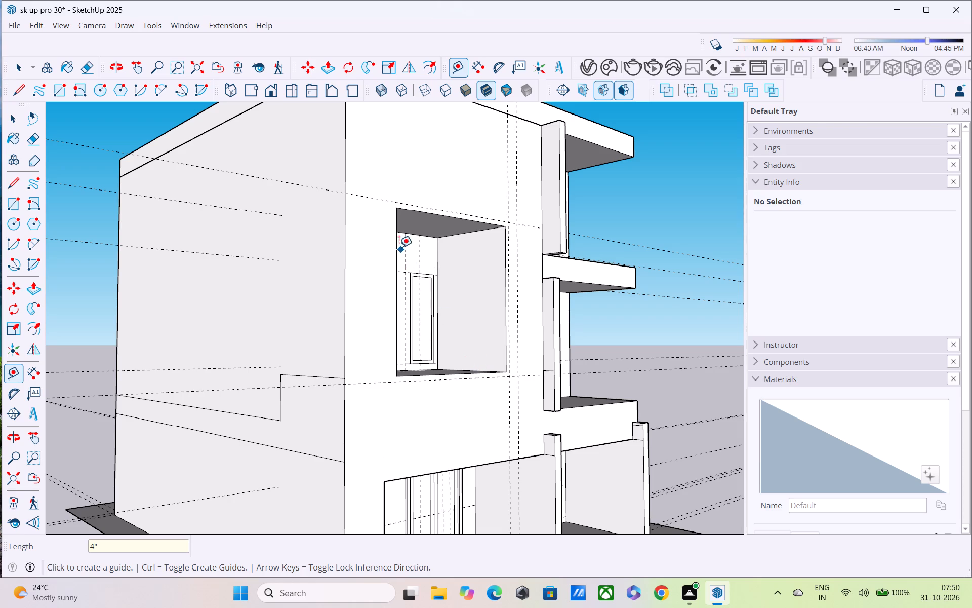
Place a vertical guide 4" outside the upper window recess's left edge.
left_click(396, 242)
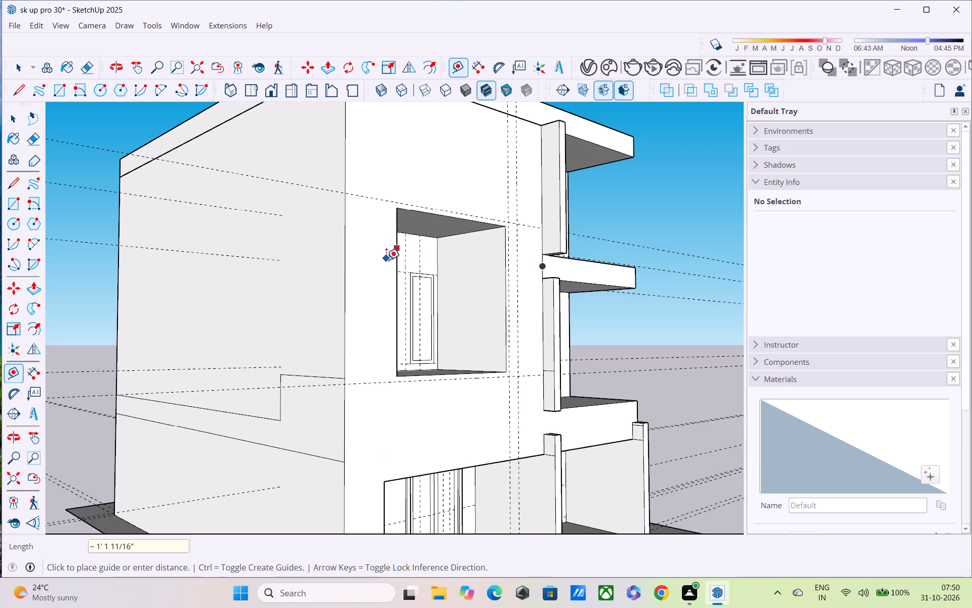
key("Escape")
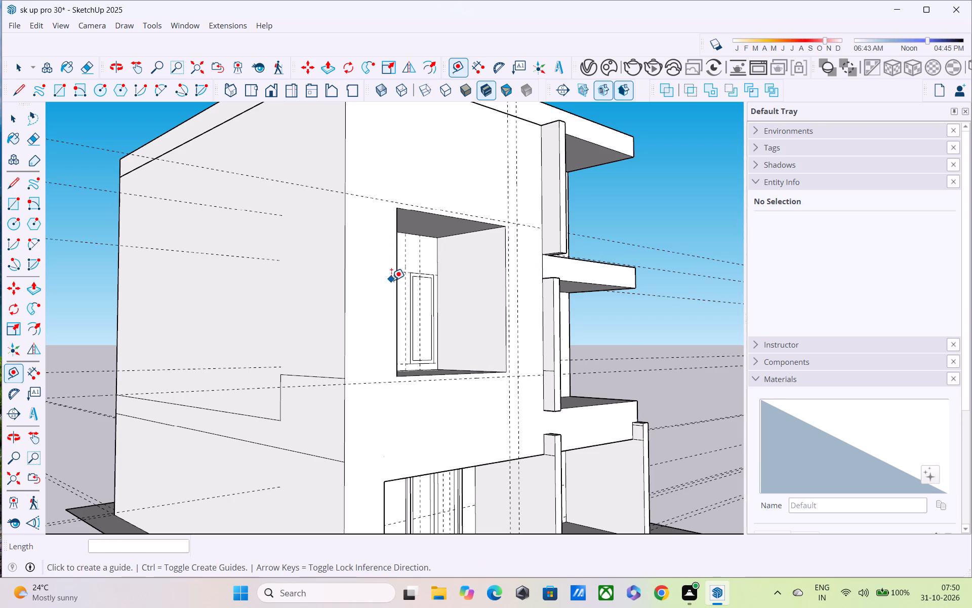
left_click(396, 310)
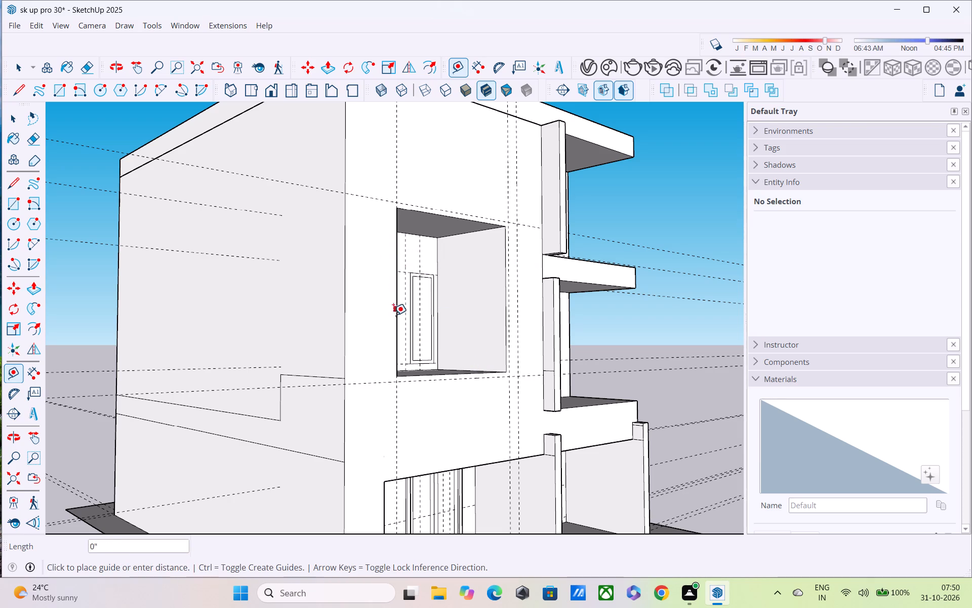
type("4\"")
key("Return")
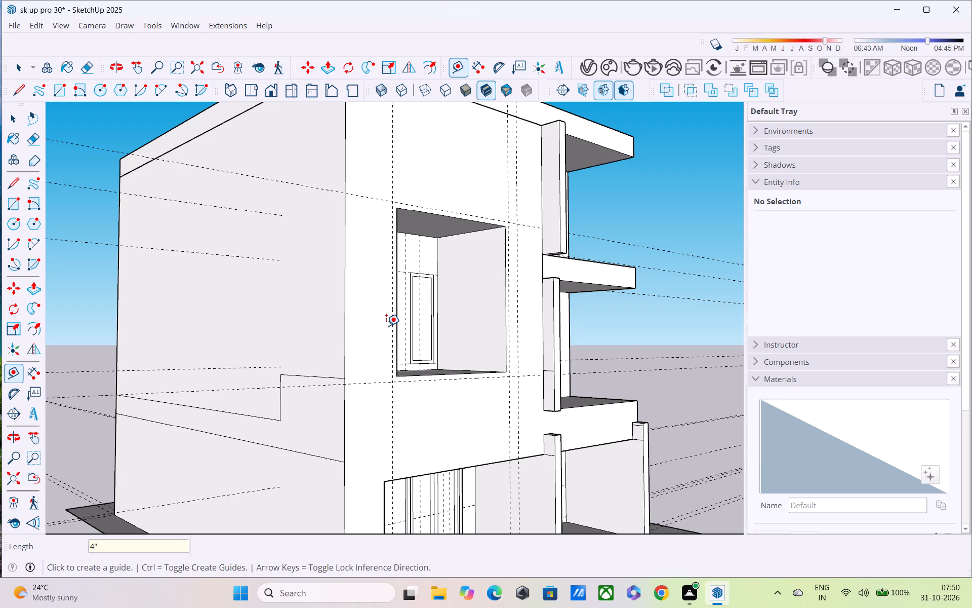
Draw an 11' 2" by 11' 2" rectangle around the upper window recess, corner to corner on the four surrounding guides.
middle_click_drag(395, 298, 274, 327)
scroll(274, 327, "up", 4)
middle_click_drag(281, 330, 328, 457)
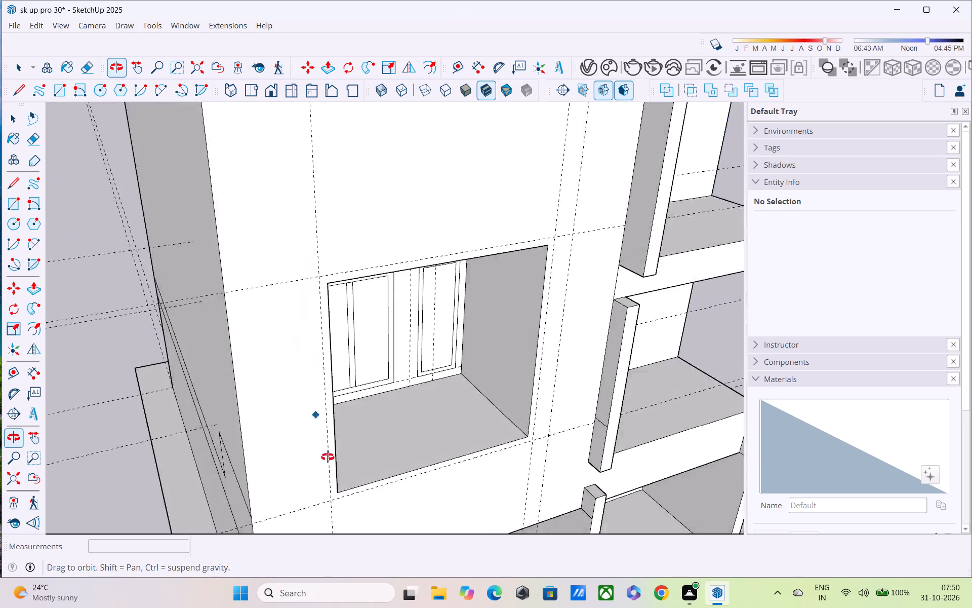
middle_click_drag(328, 457, 298, 329)
scroll(293, 319, "down", 1)
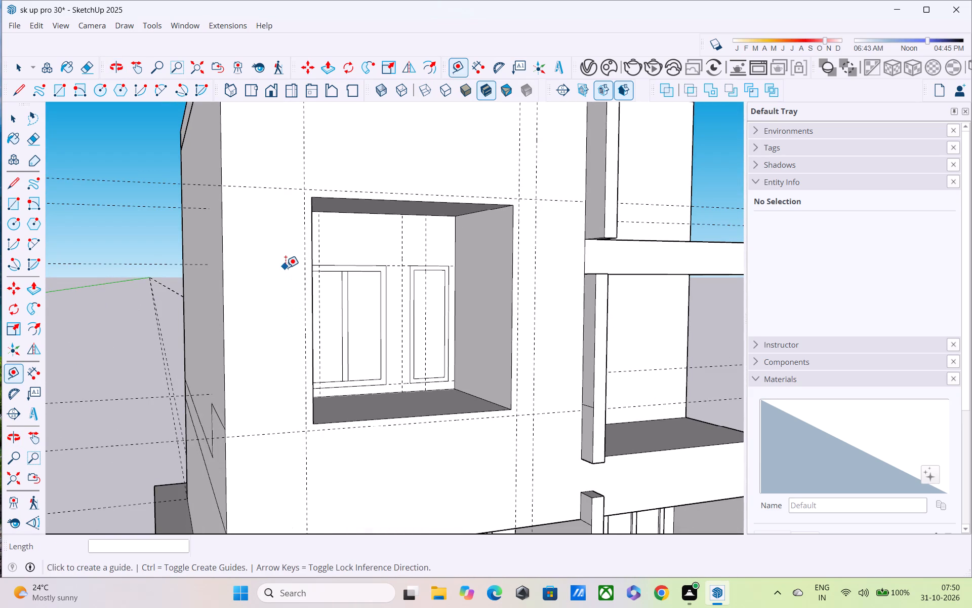
key("r")
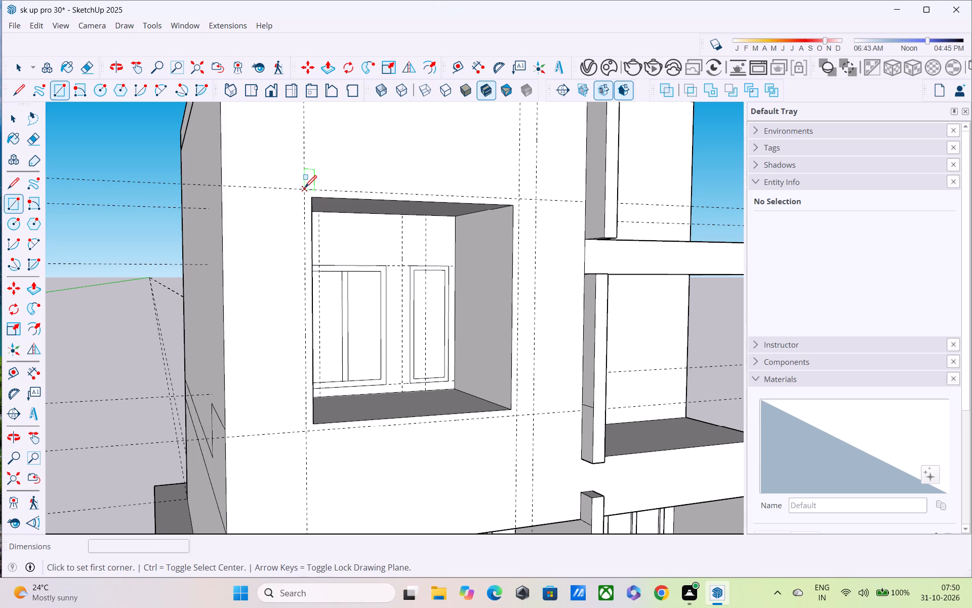
left_click(305, 188)
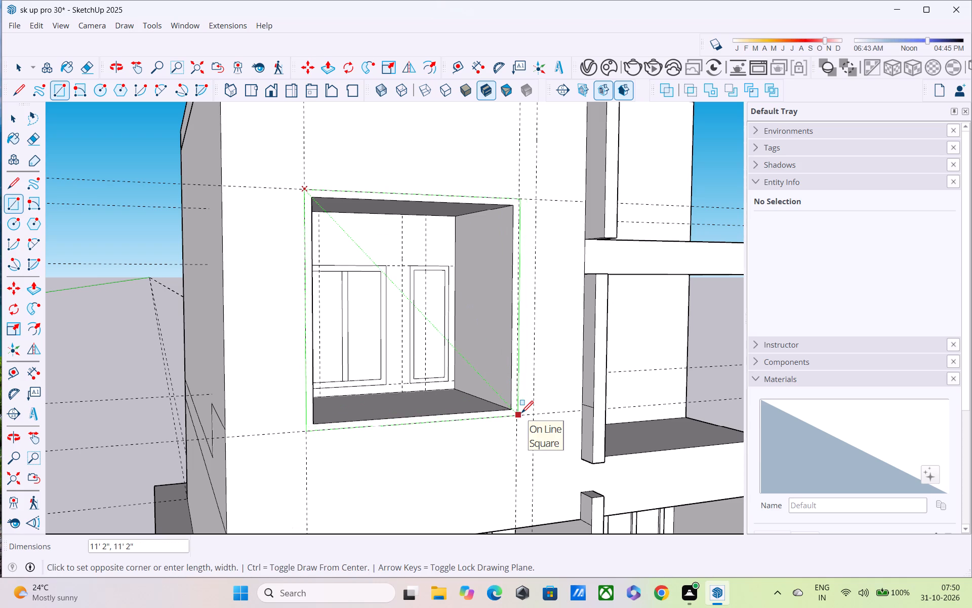
left_click(520, 417)
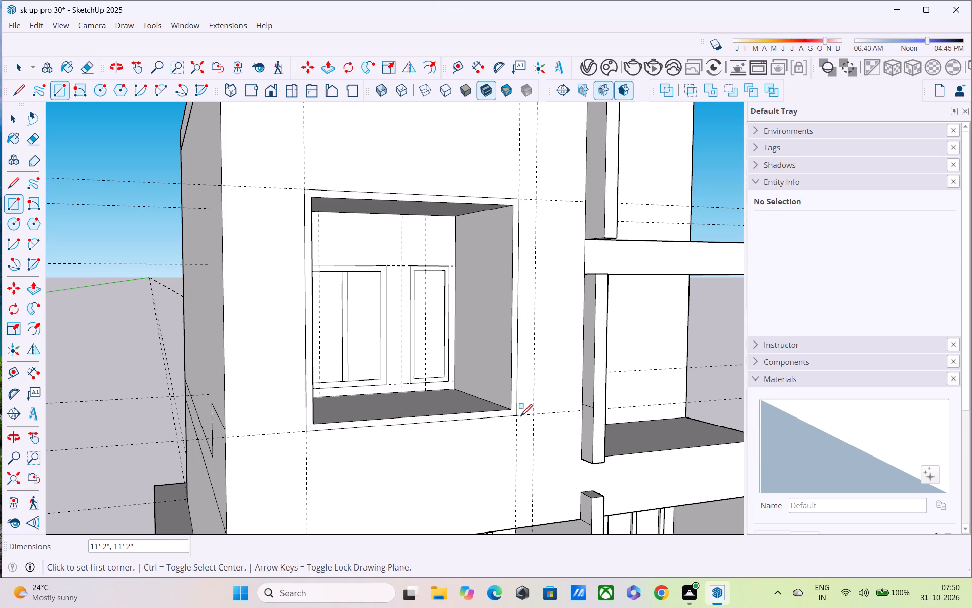
Offset the 4" border face around the upper window recess outward by 2".
middle_click_drag(522, 413, 475, 413)
scroll(453, 410, "up", 1)
key("space")
scroll(342, 414, "down", 5)
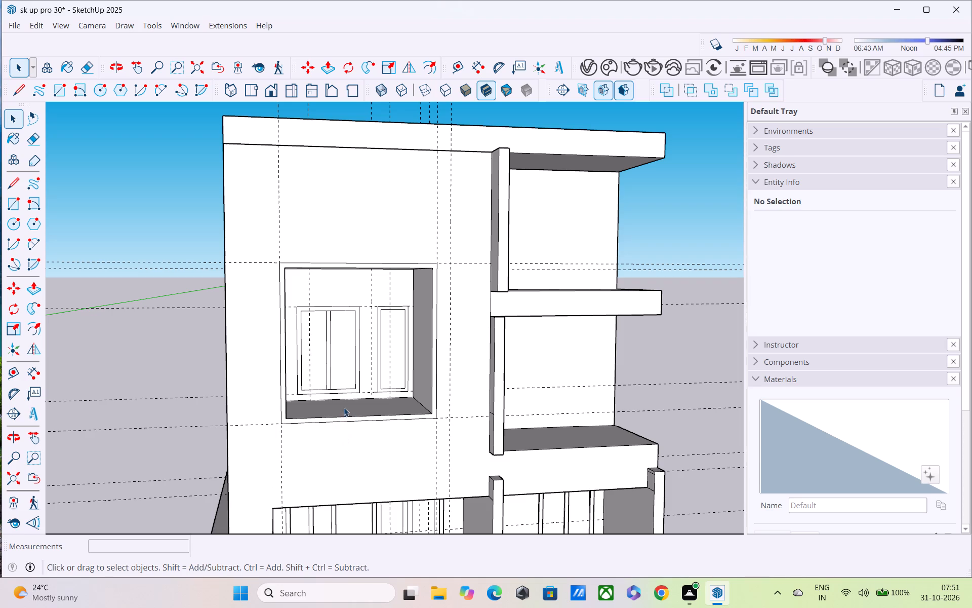
key("f")
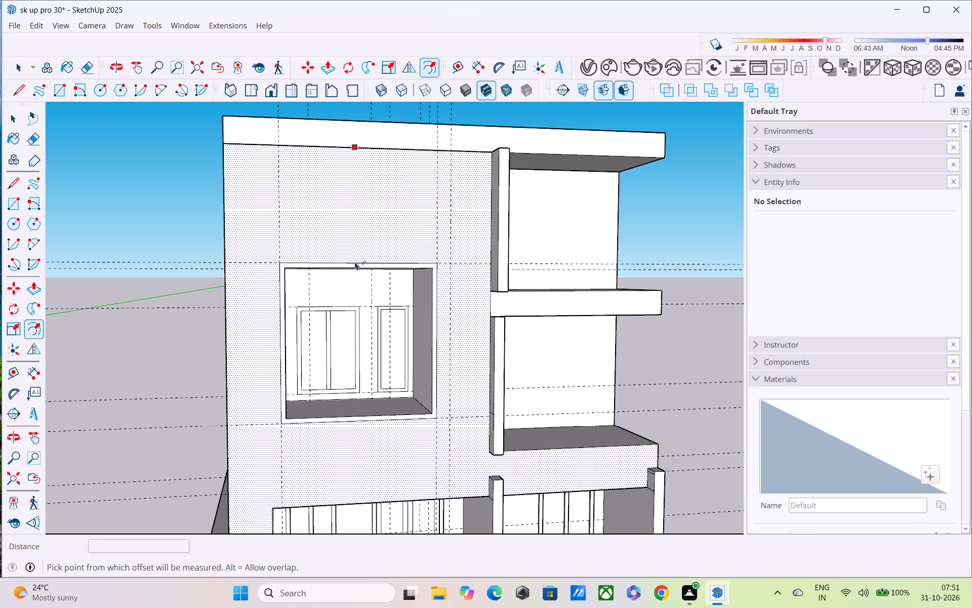
key("space")
left_click(355, 264)
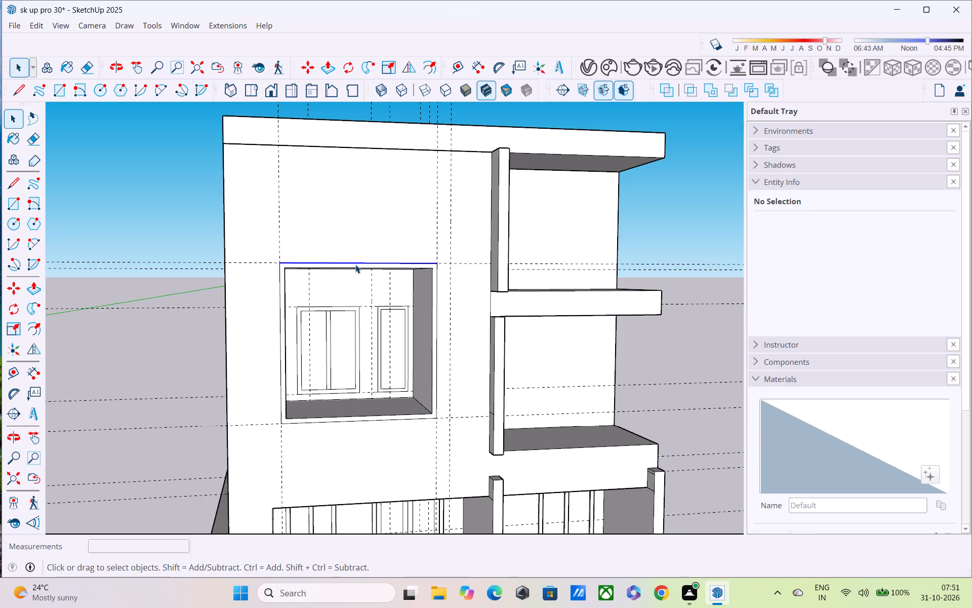
left_click(356, 267)
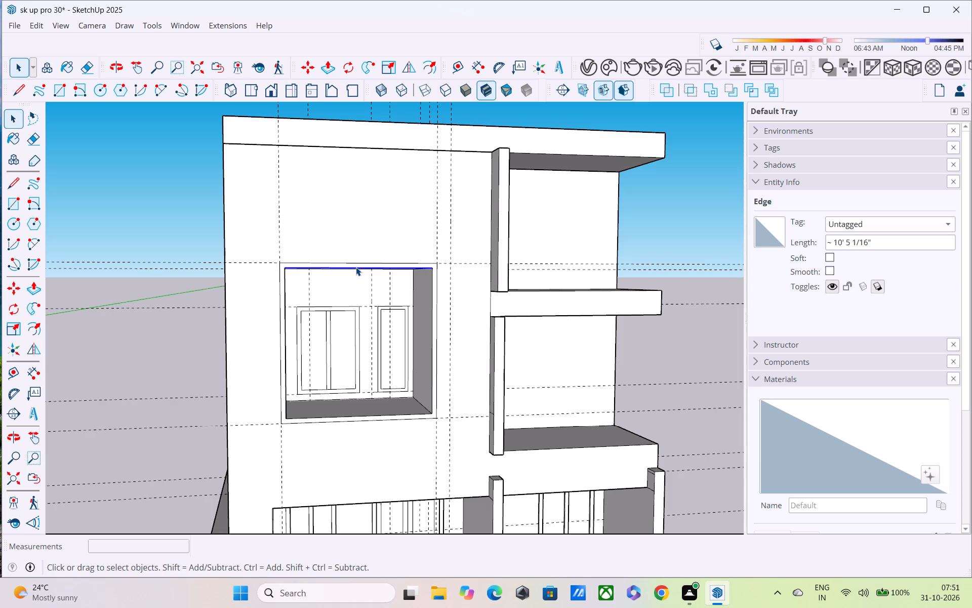
scroll(356, 267, "up", 7)
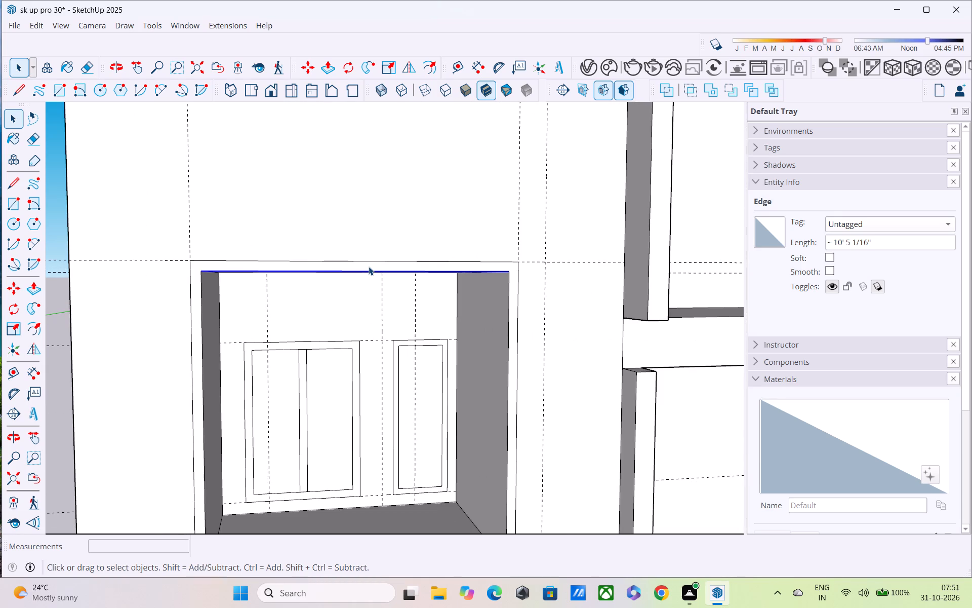
left_click(369, 267)
scroll(376, 241, "down", 4)
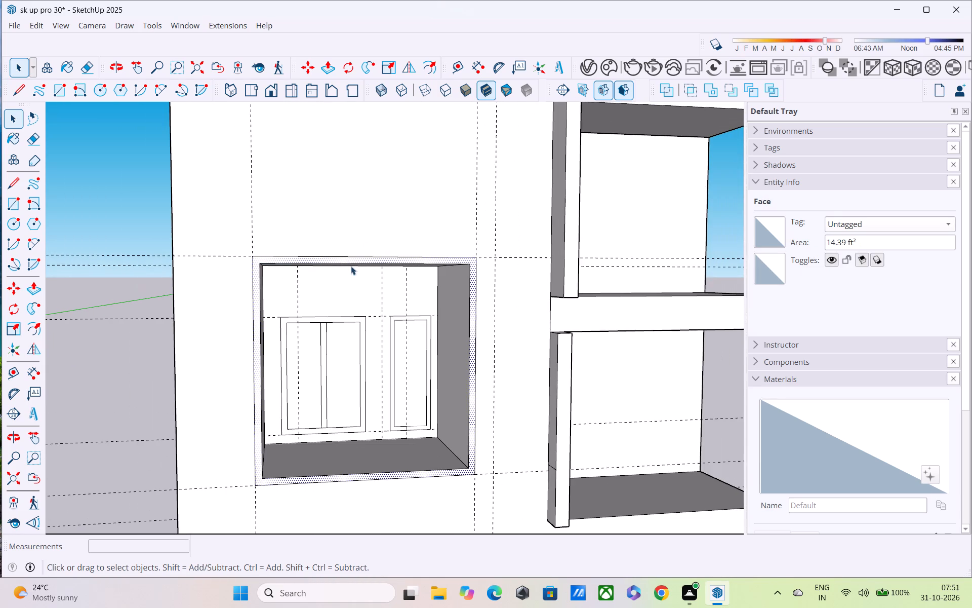
left_click(128, 163)
left_click(404, 259)
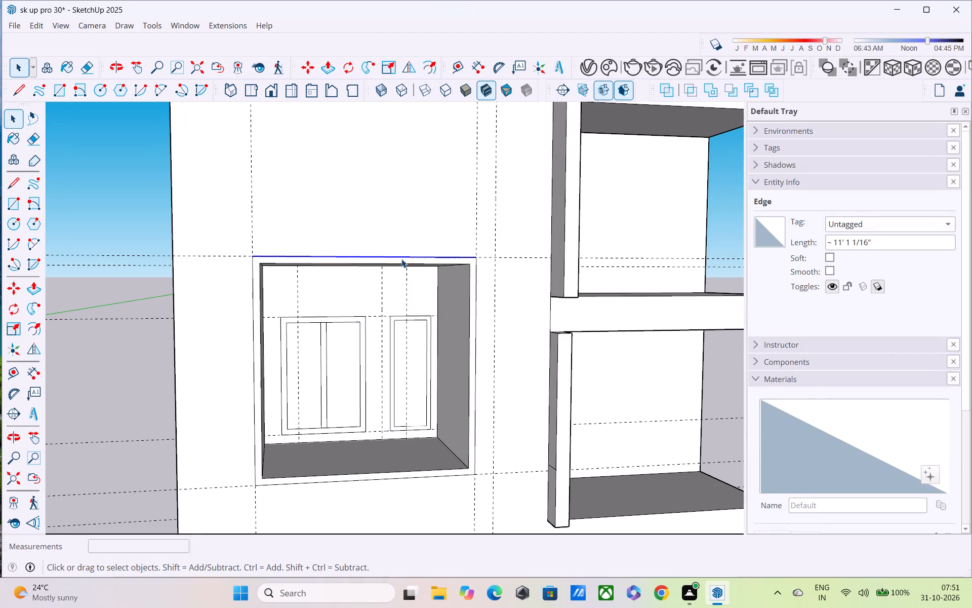
left_click(401, 260)
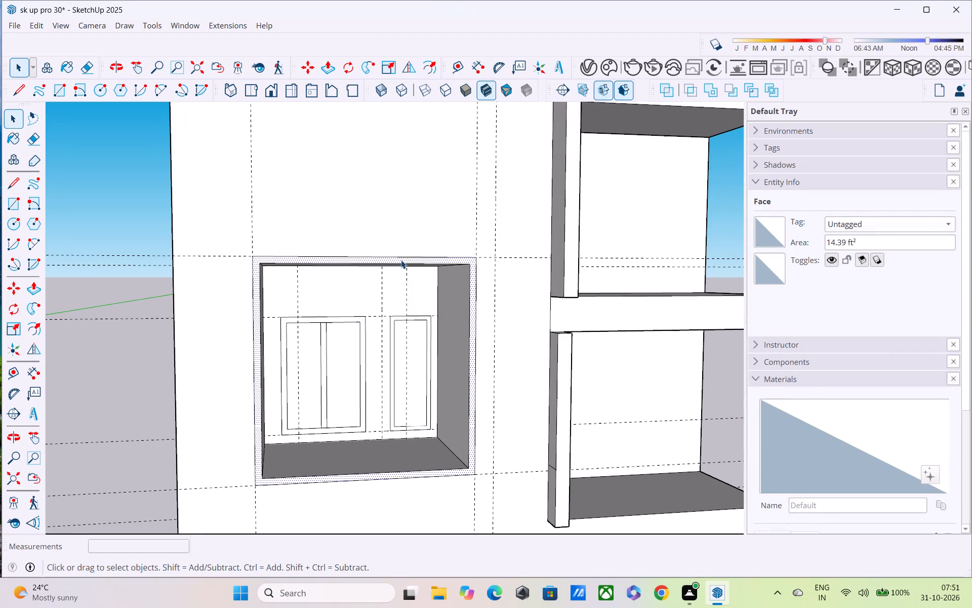
key("f")
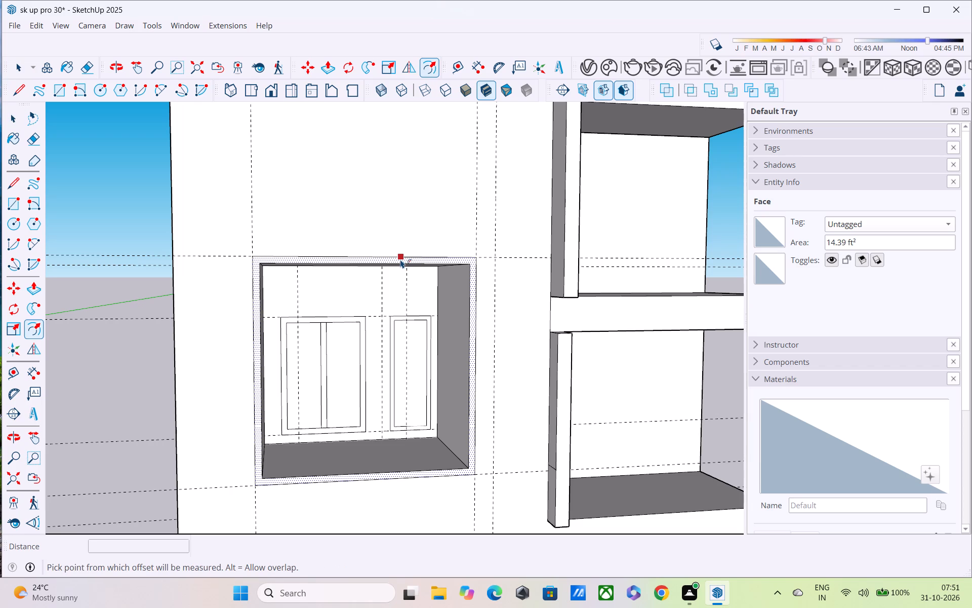
left_click(400, 259)
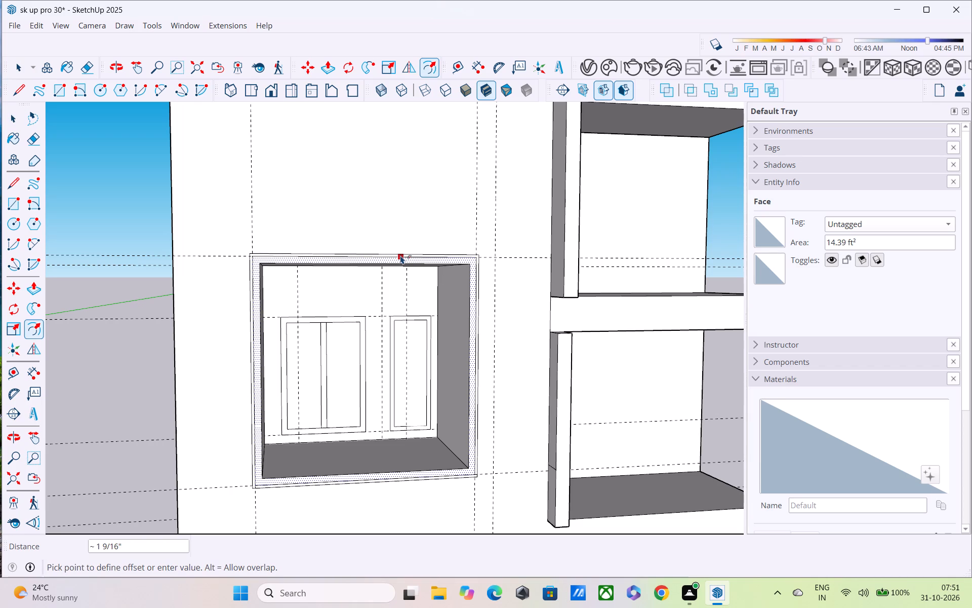
key("1")
key("shift+quotedbl")
key("Return")
type("2\"")
key("Return")
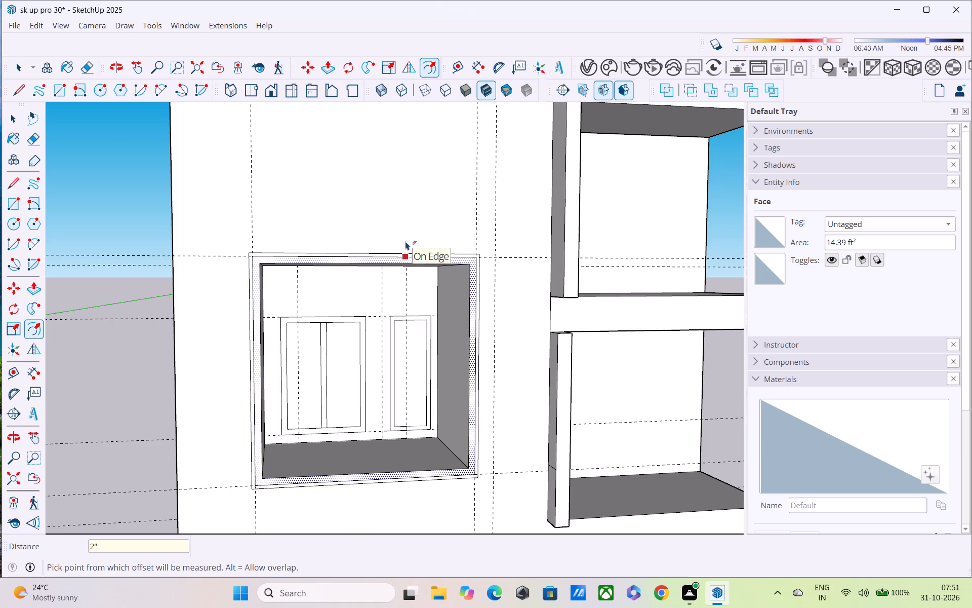
key("grave")
key("space")
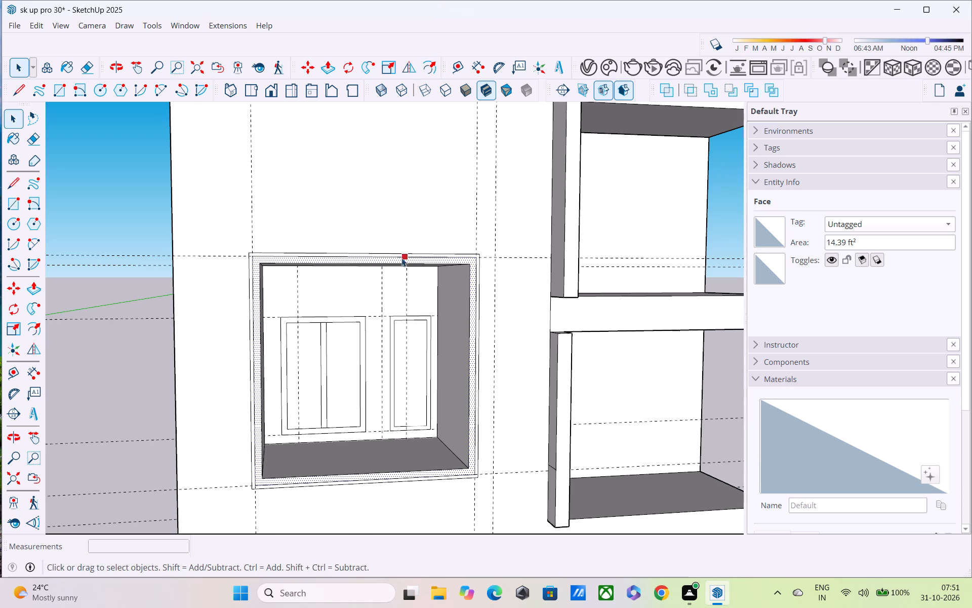
left_click(140, 195)
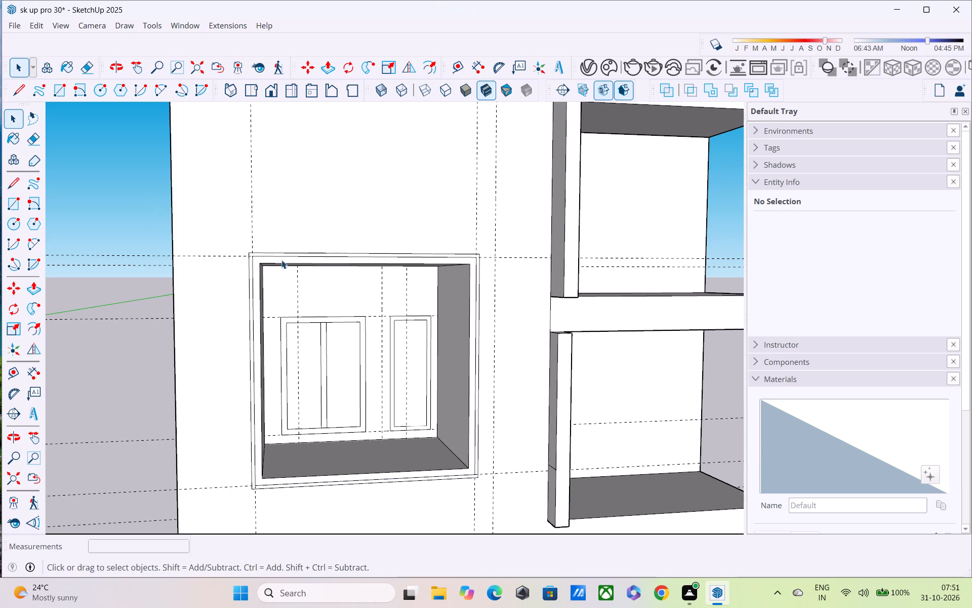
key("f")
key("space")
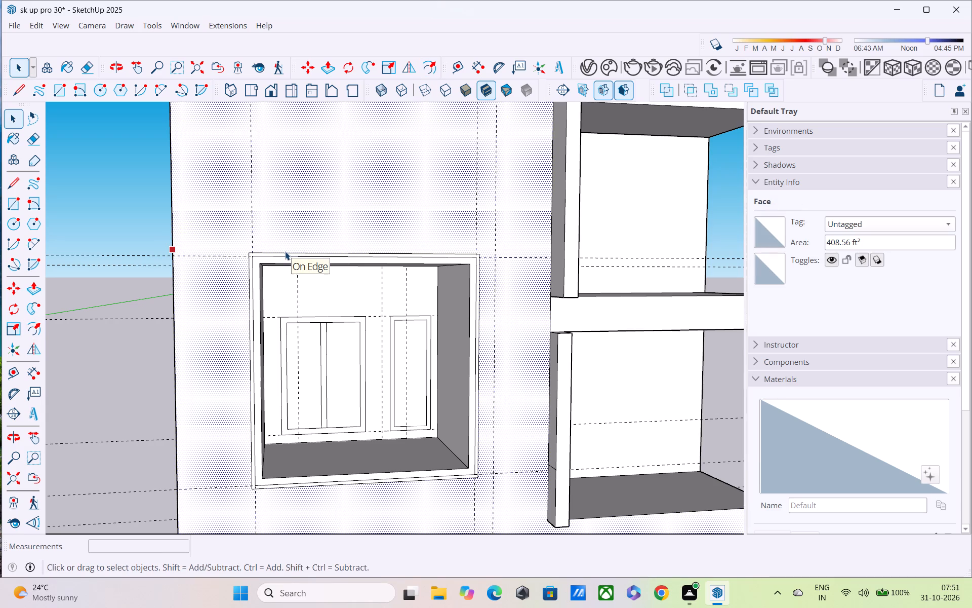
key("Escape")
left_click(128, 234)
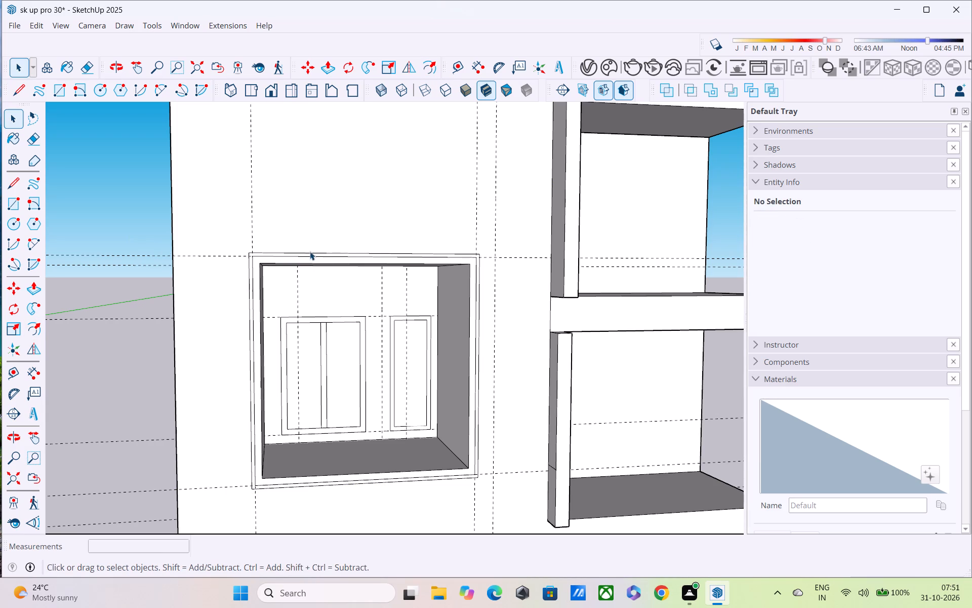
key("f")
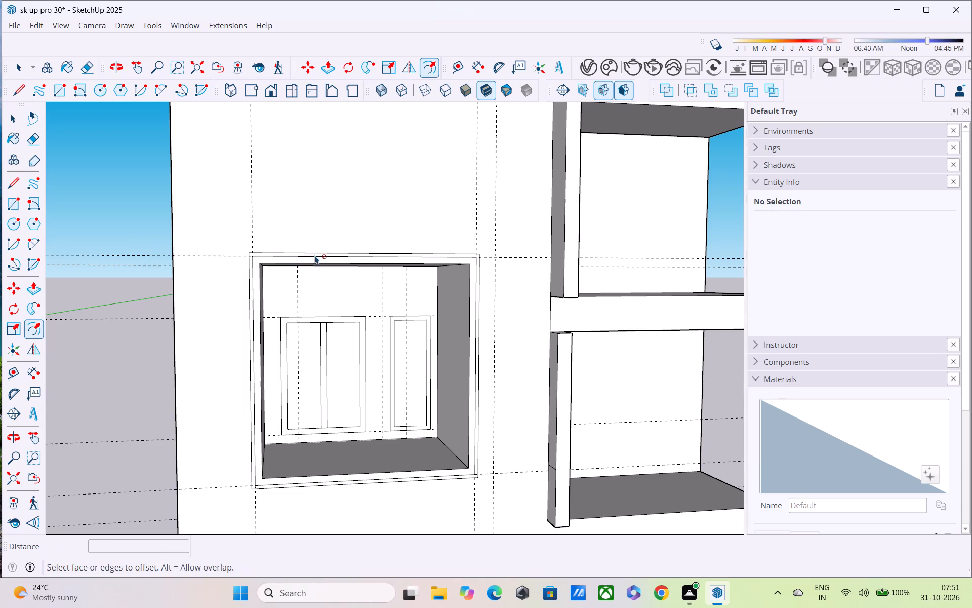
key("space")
Offset the thin 2" band around the upper window recess outward by 6".
scroll(318, 252, "up", 3)
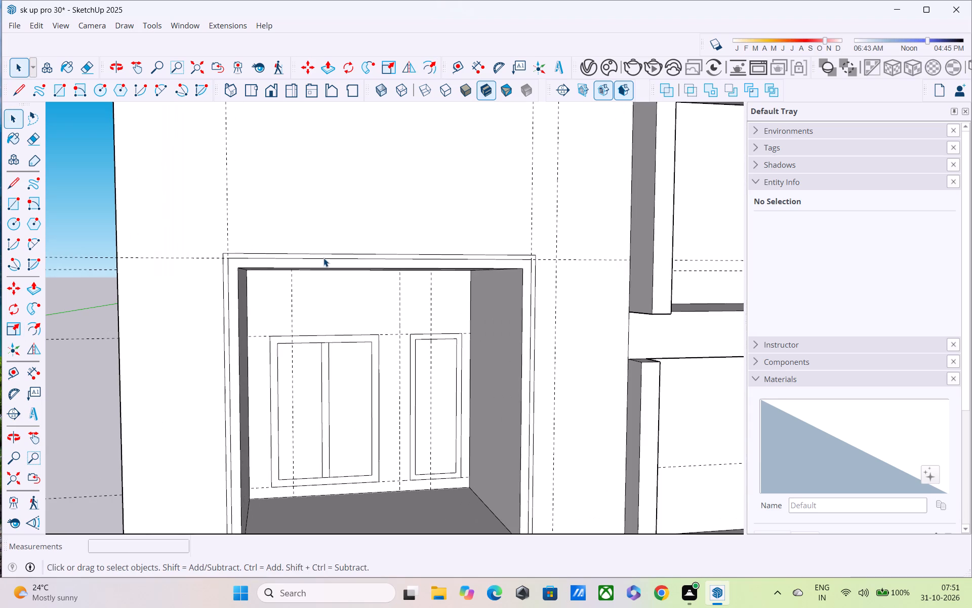
left_click(323, 256)
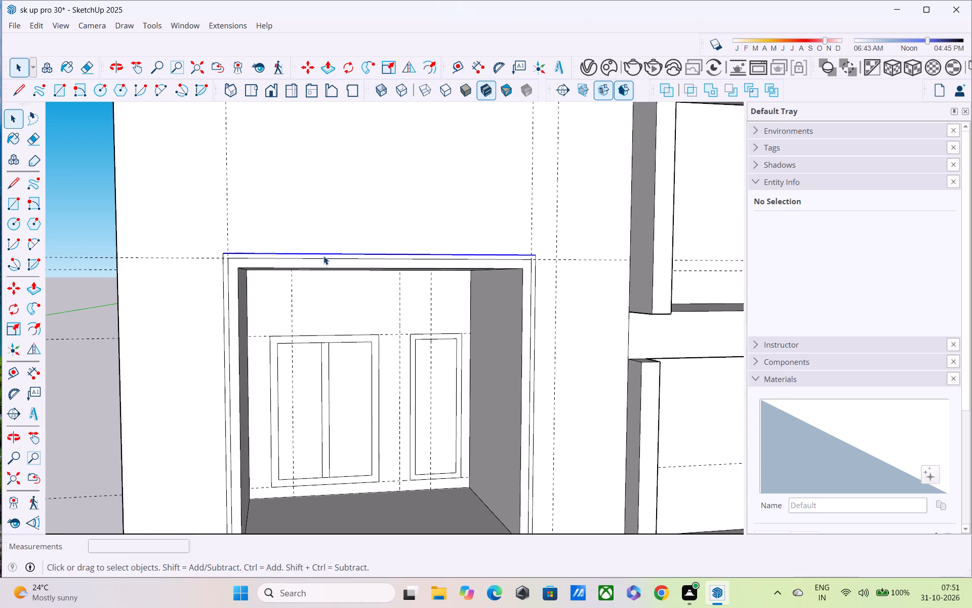
left_click(323, 256)
left_click(323, 256)
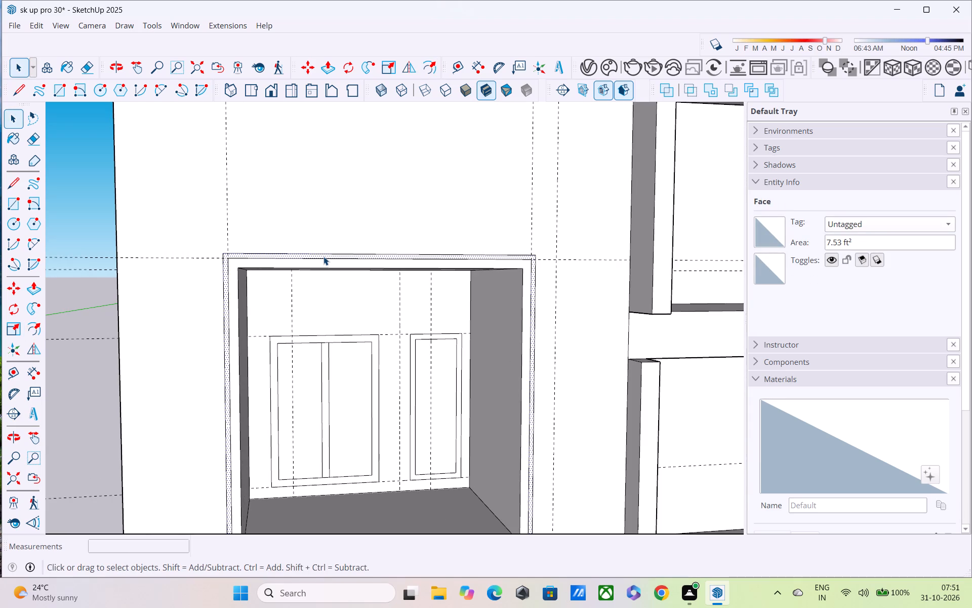
key("f")
left_click(323, 250)
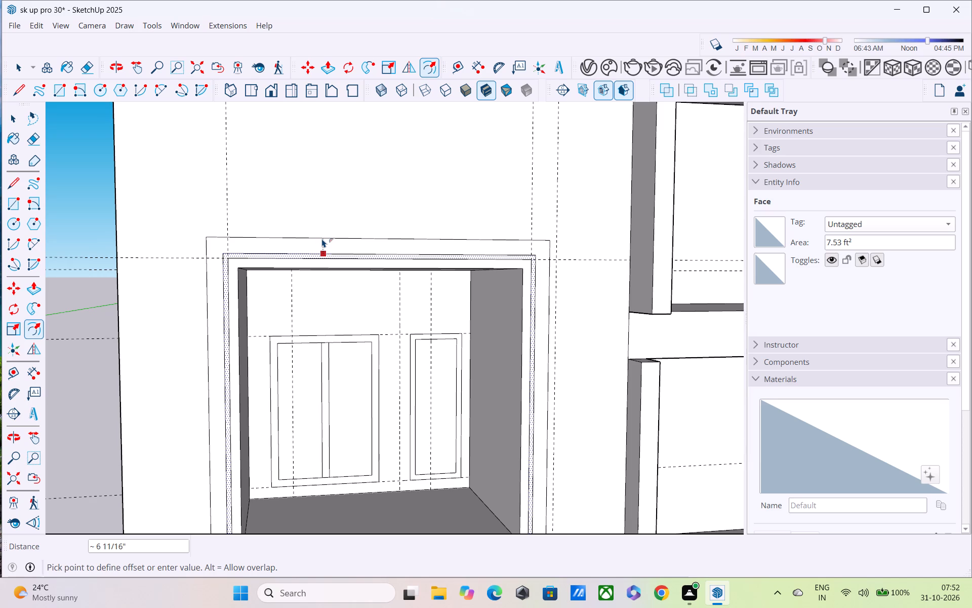
type("6\"")
key("Return")
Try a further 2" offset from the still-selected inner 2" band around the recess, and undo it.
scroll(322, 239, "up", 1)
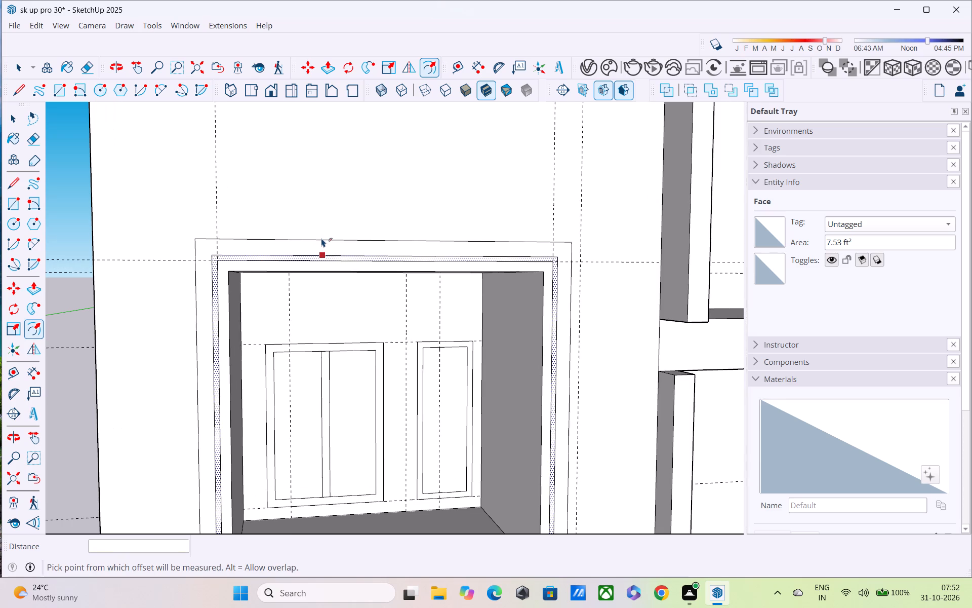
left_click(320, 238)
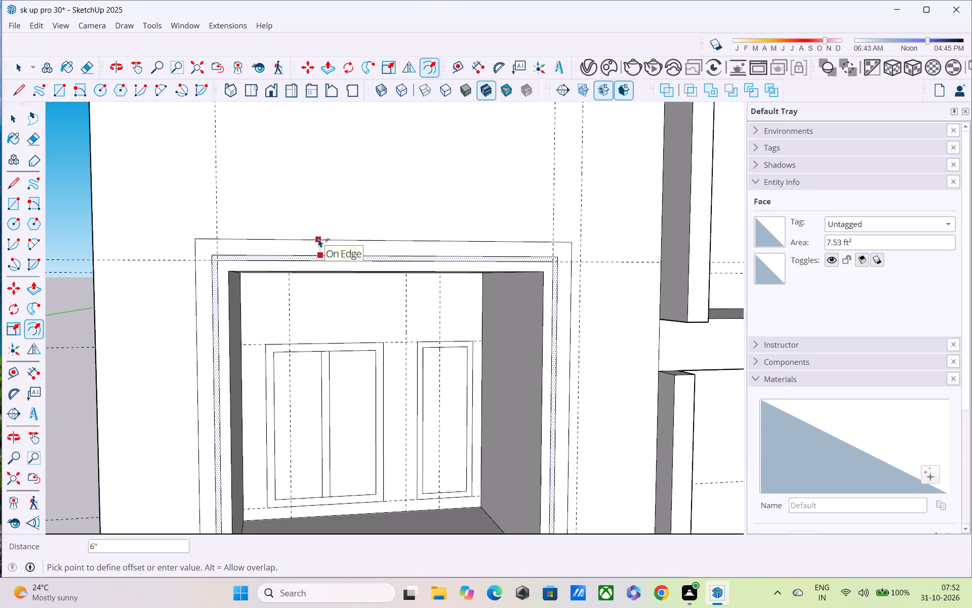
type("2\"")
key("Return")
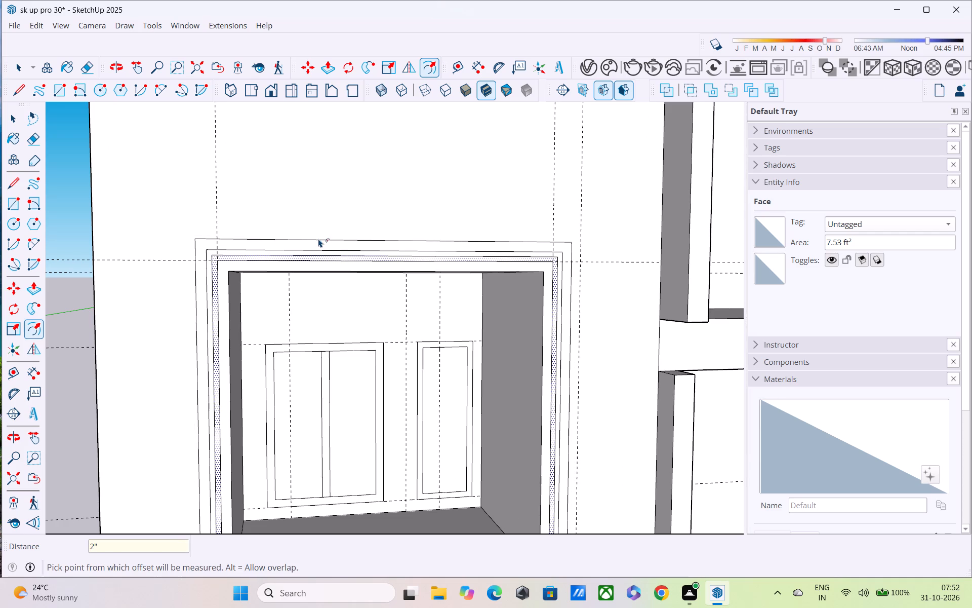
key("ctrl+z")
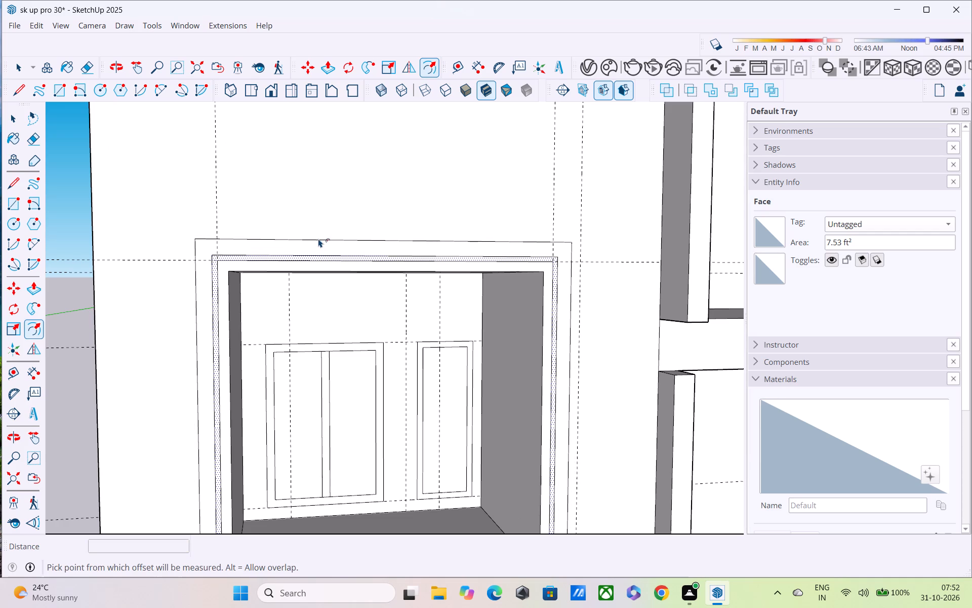
Offset the 6" band around the upper window recess outward by 2".
key("space")
left_click(318, 247)
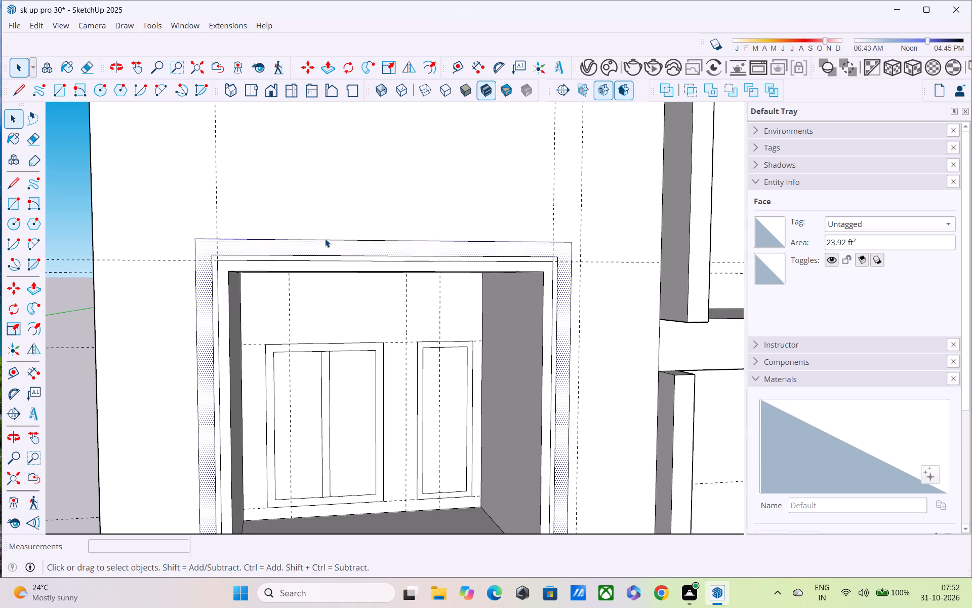
key("f")
left_click(328, 234)
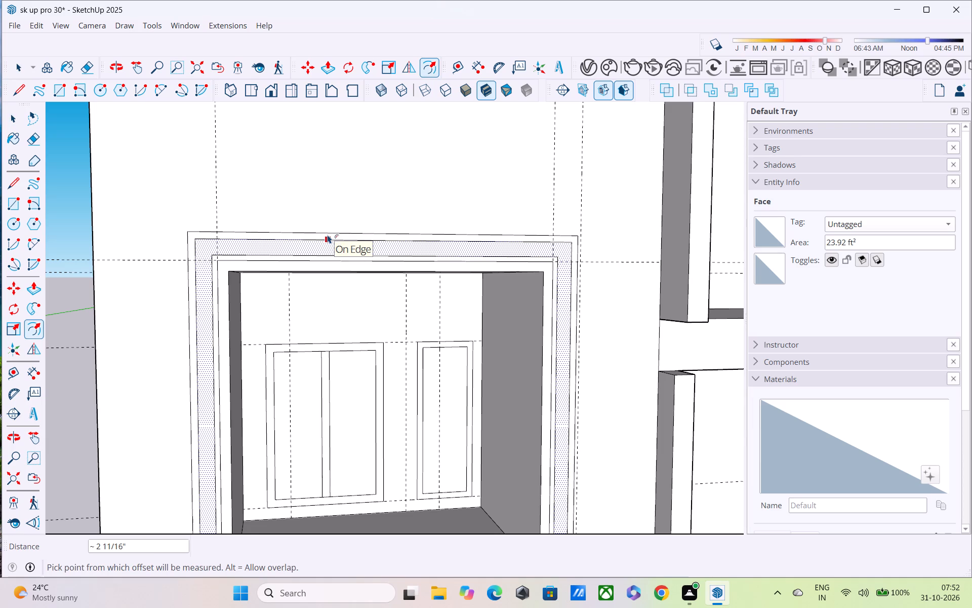
key("2")
key("shift+quotedbl")
key("Return")
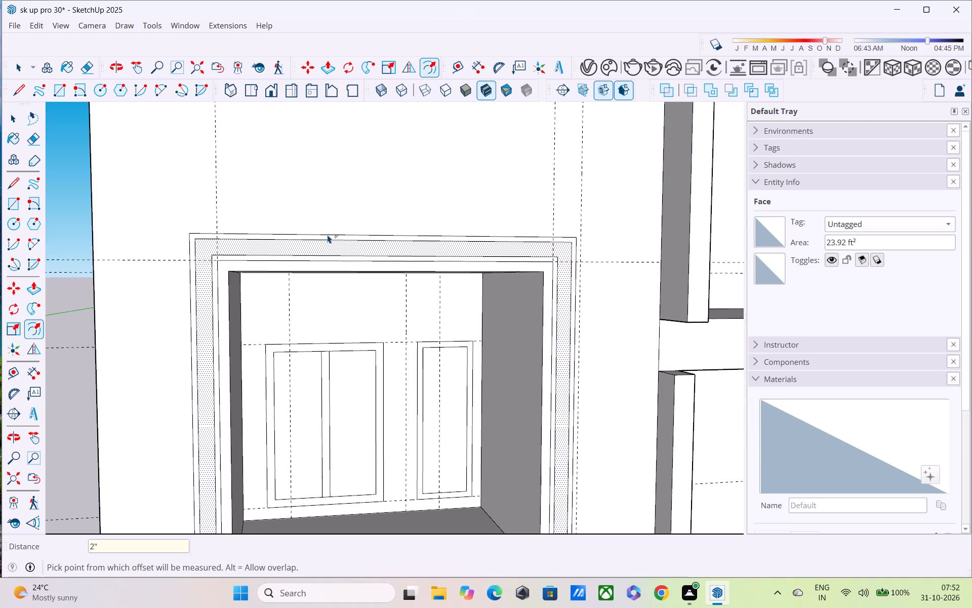
key("space")
Push/Pull the outermost 2" band around the upper window recess outward by 1'.
scroll(328, 235, "down", 2)
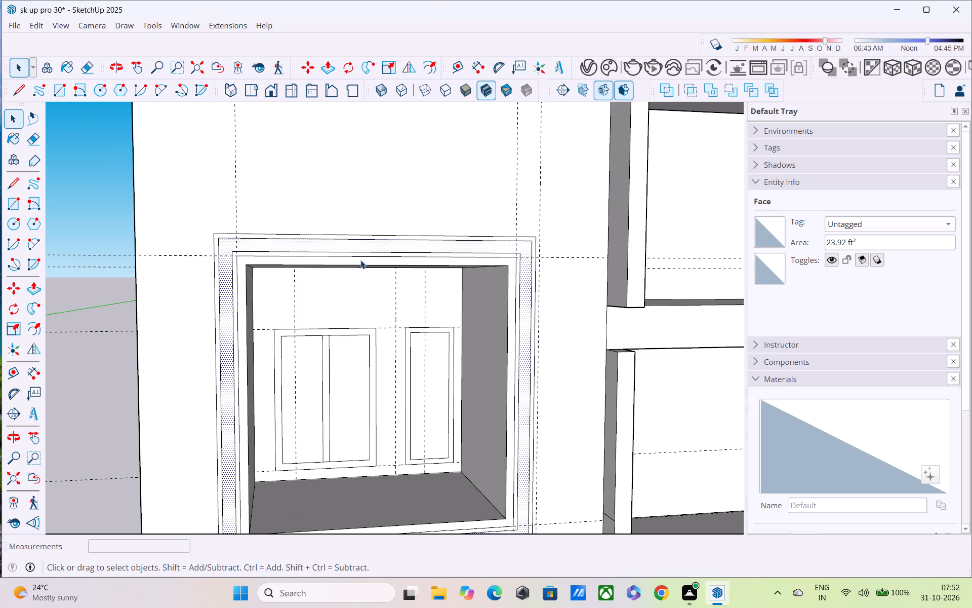
scroll(360, 260, "down", 4)
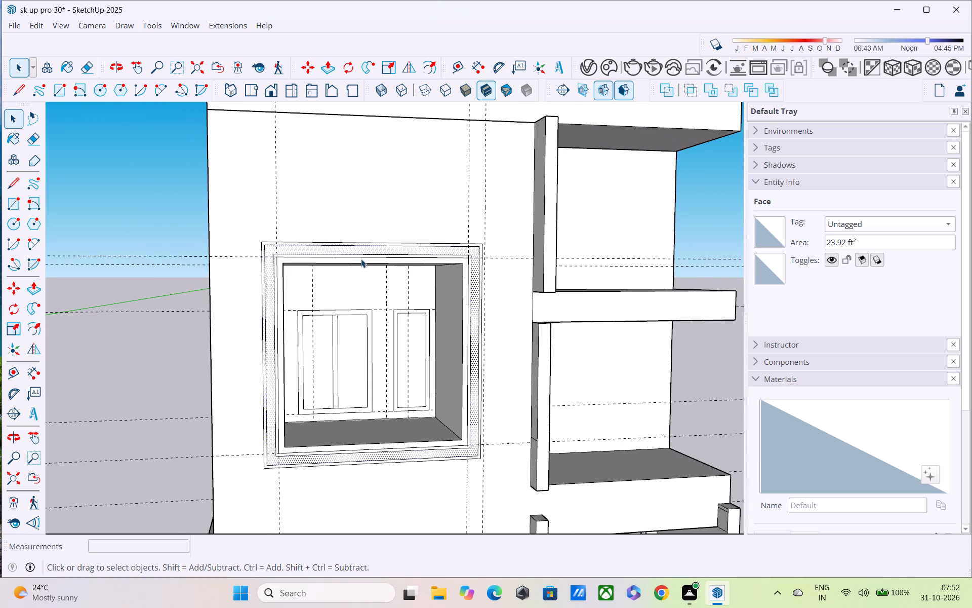
scroll(361, 259, "up", 1)
scroll(346, 243, "down", 1)
middle_click_drag(371, 264, 348, 301)
key("space")
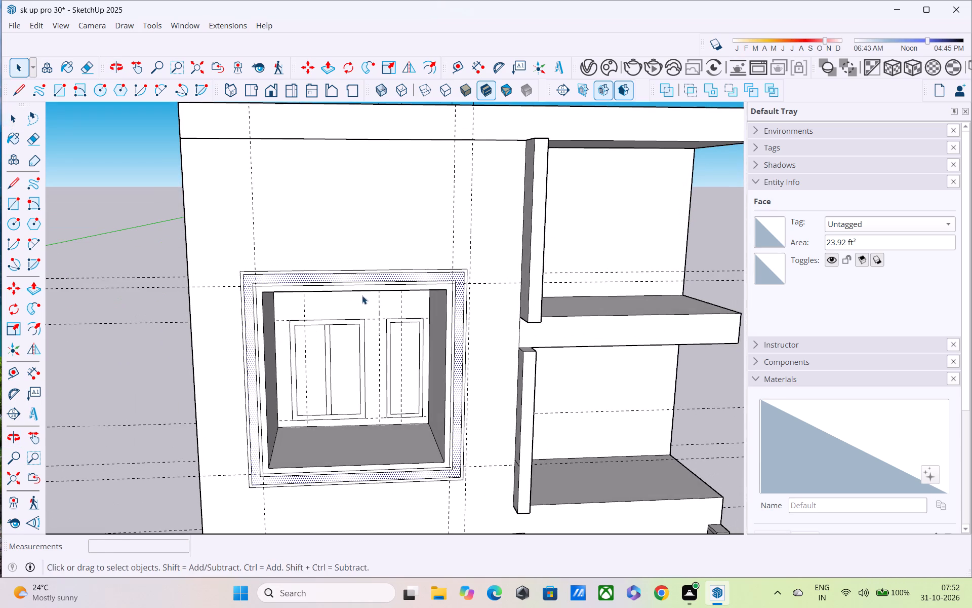
left_click(140, 169)
scroll(265, 263, "up", 4)
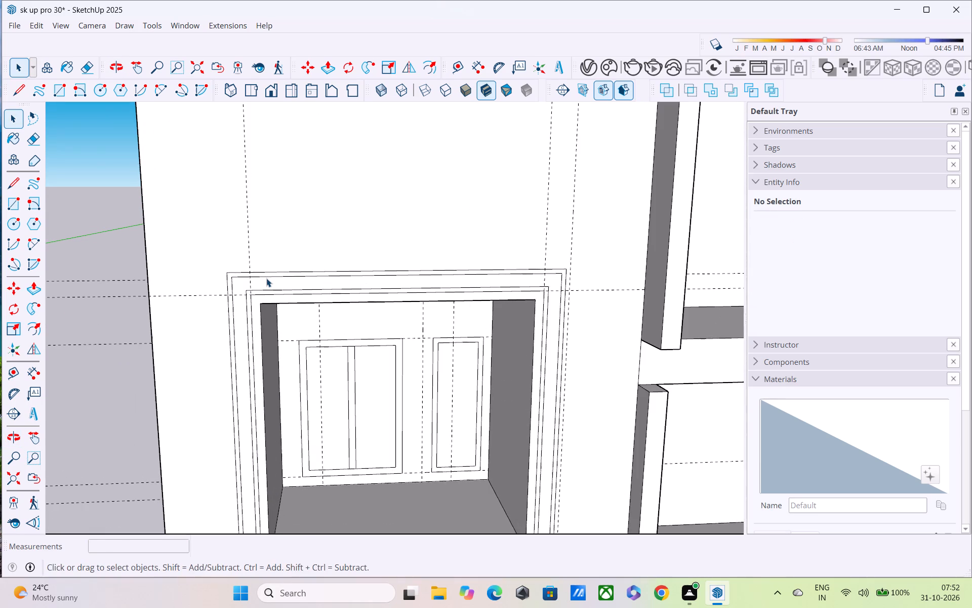
key("p")
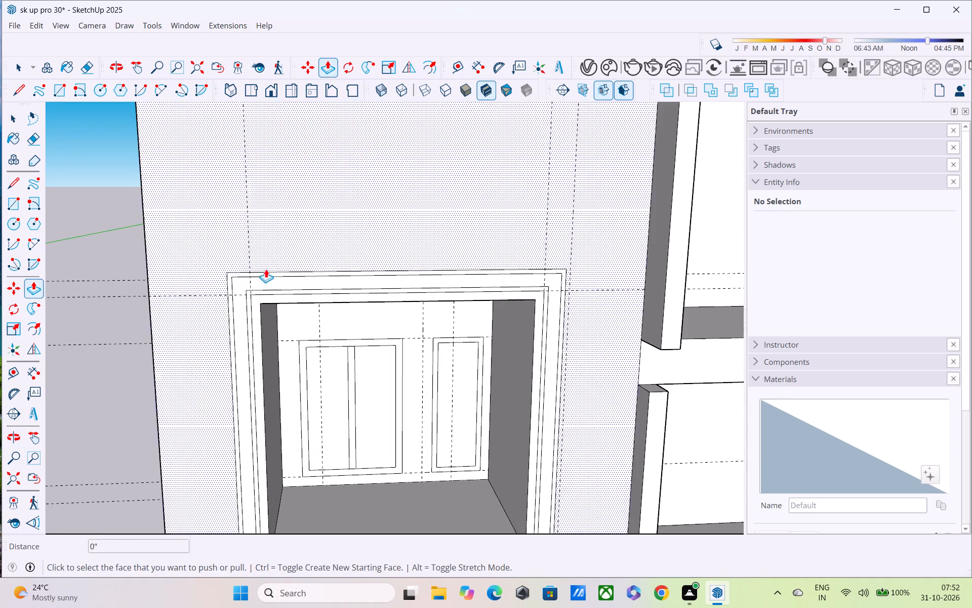
scroll(265, 268, "up", 3)
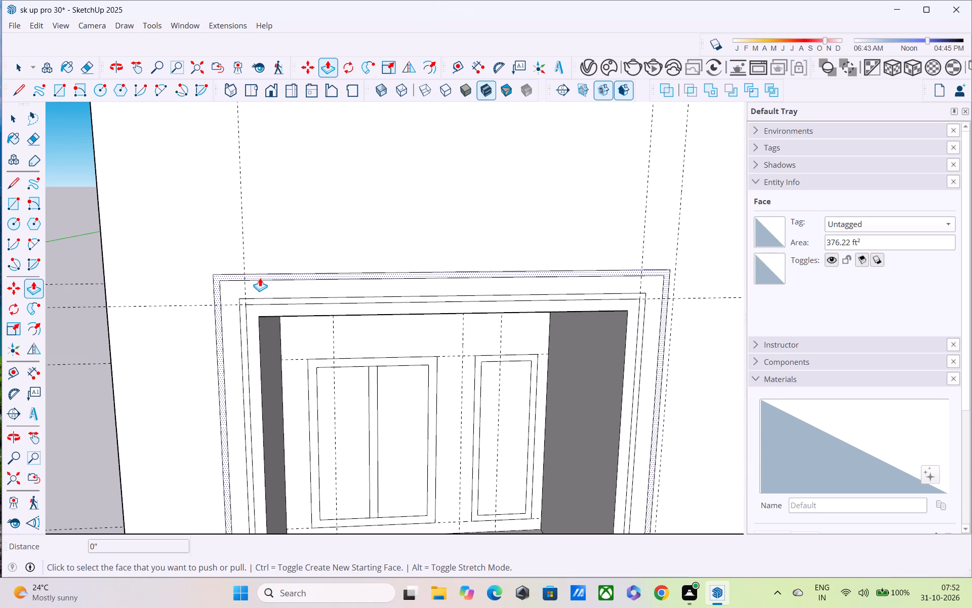
left_click(260, 278)
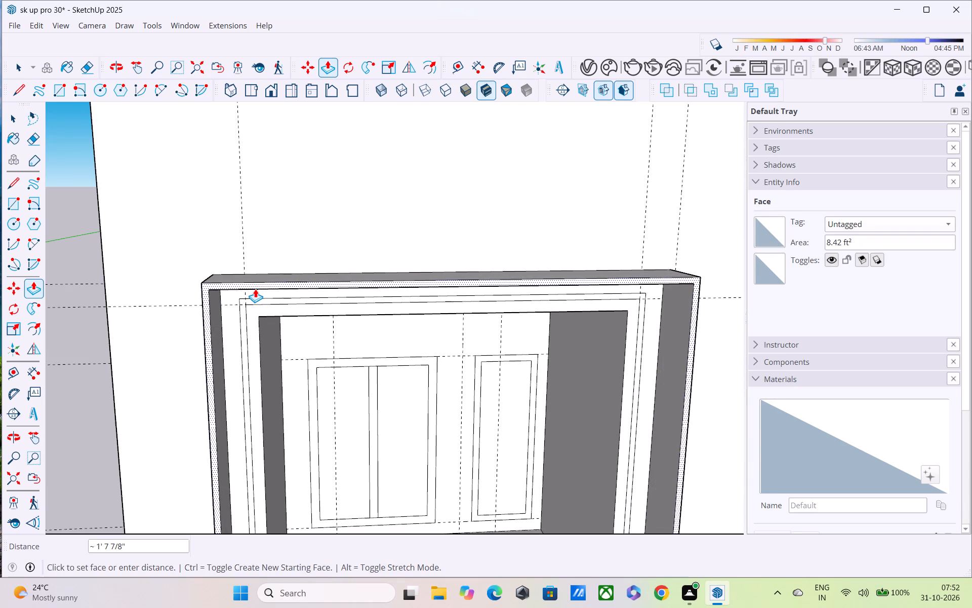
type("1'")
key("Return")
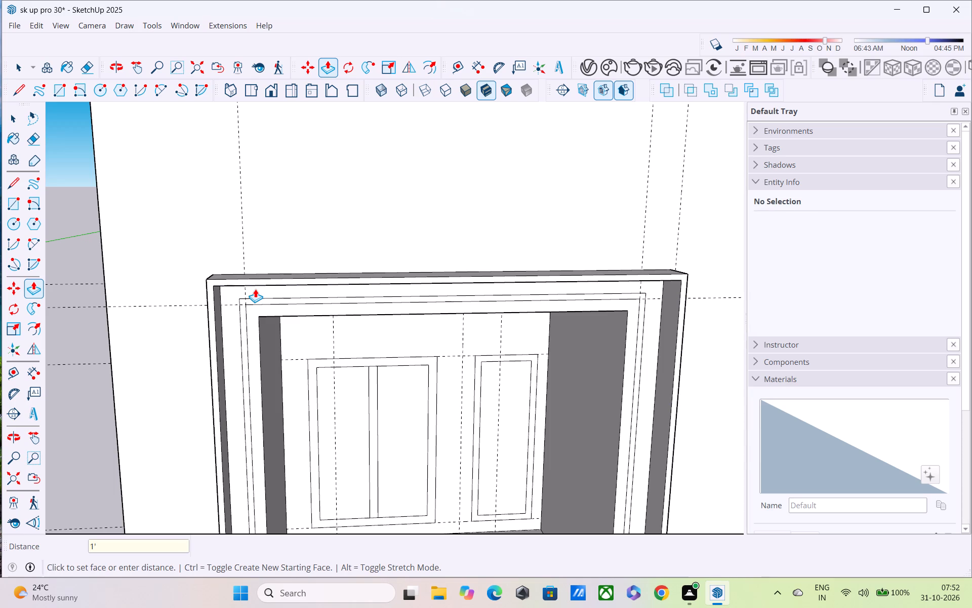
Push/Pull the inner 2" band around the upper window recess outward by the same 1'.
double_click(246, 305)
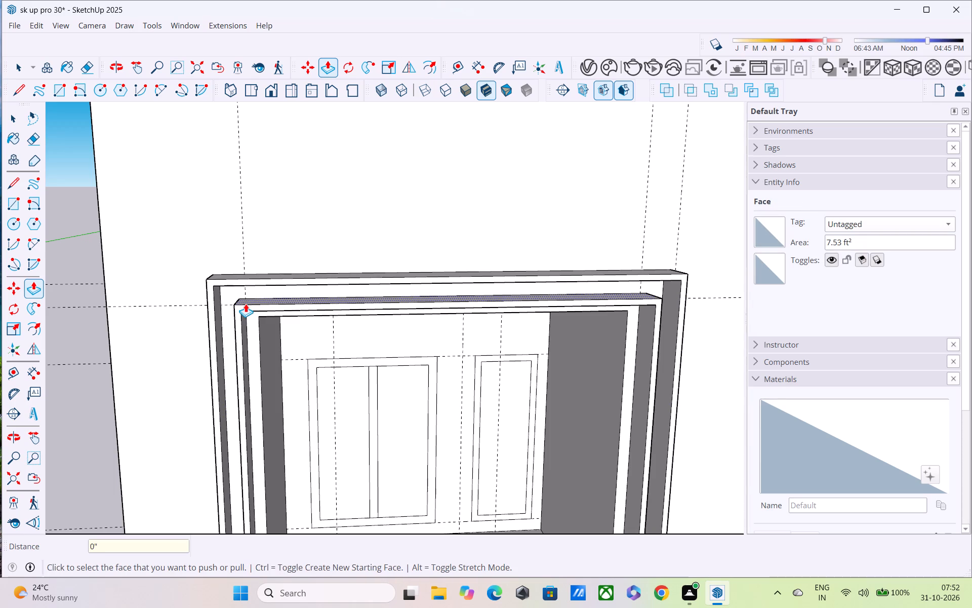
Push/Pull the 6" band between the two raised bands around the upper window recess outward by 6".
scroll(246, 303, "down", 5)
middle_click_drag(255, 315, 256, 245)
scroll(256, 245, "up", 1)
scroll(256, 245, "down", 5)
middle_click_drag(254, 288, 174, 288)
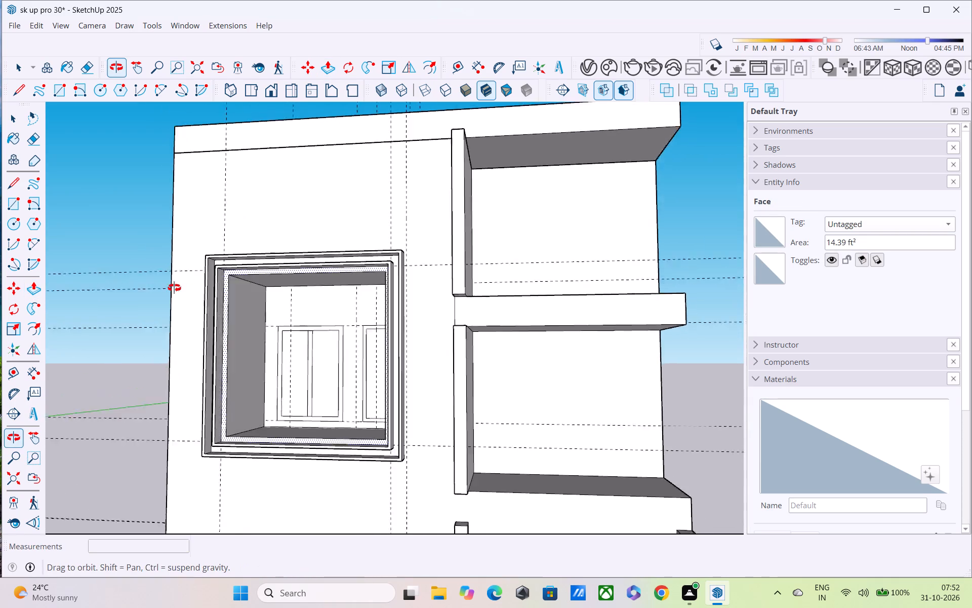
middle_click_drag(174, 288, 91, 277)
middle_click_drag(262, 374, 396, 226)
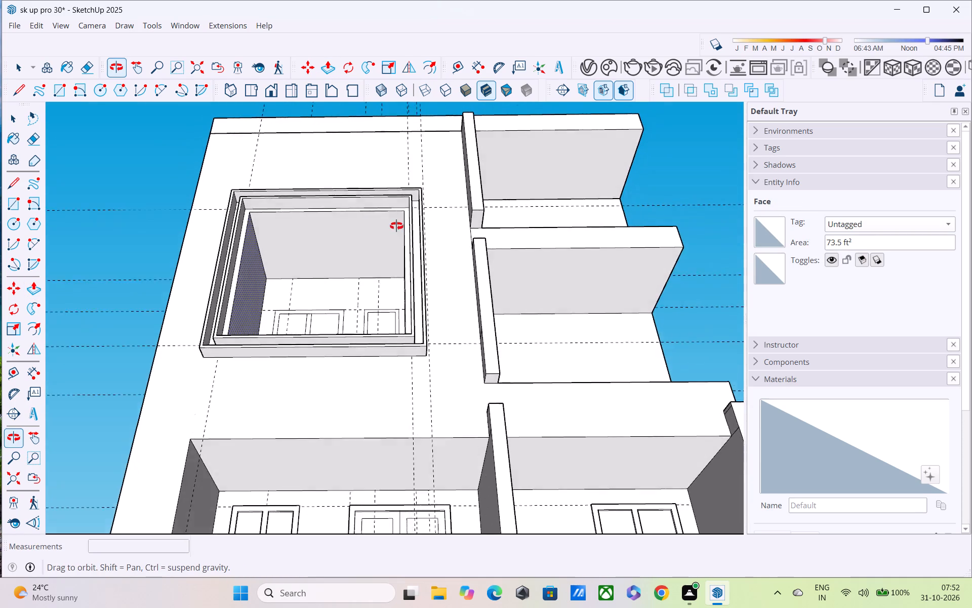
middle_click_drag(396, 226, 444, 384)
scroll(279, 423, "up", 4)
scroll(237, 427, "up", 3)
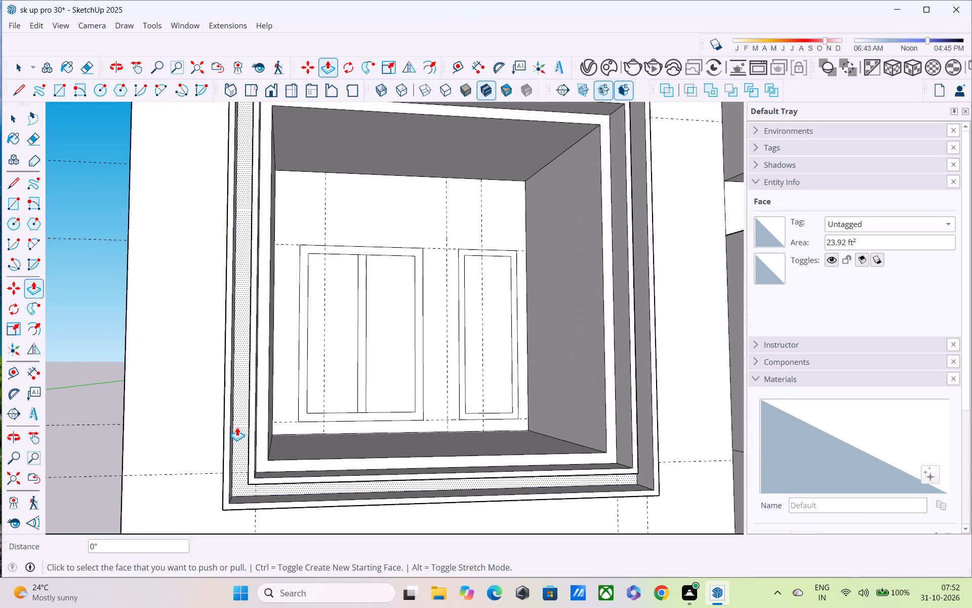
left_click(237, 427)
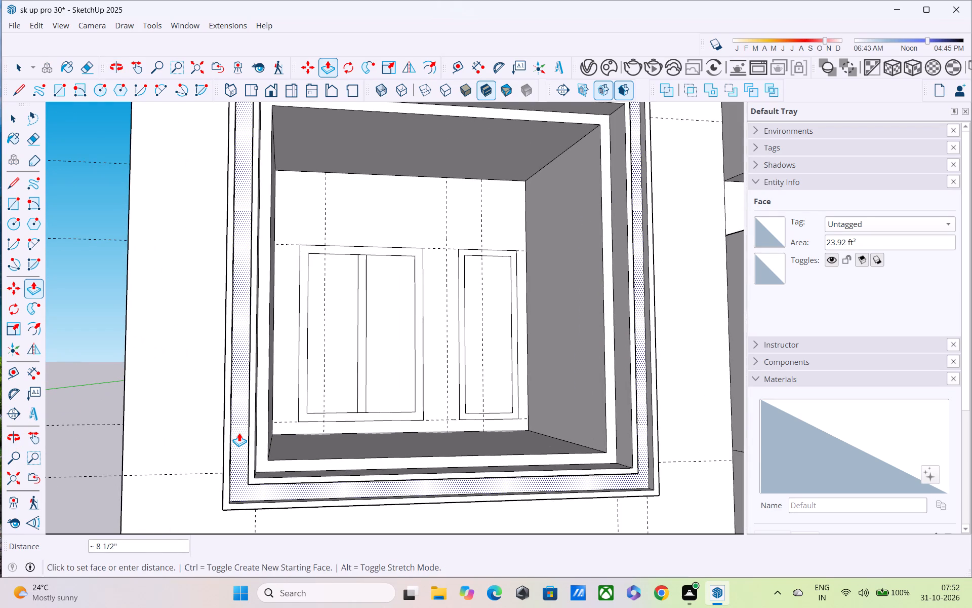
type("6\"")
key("Return")
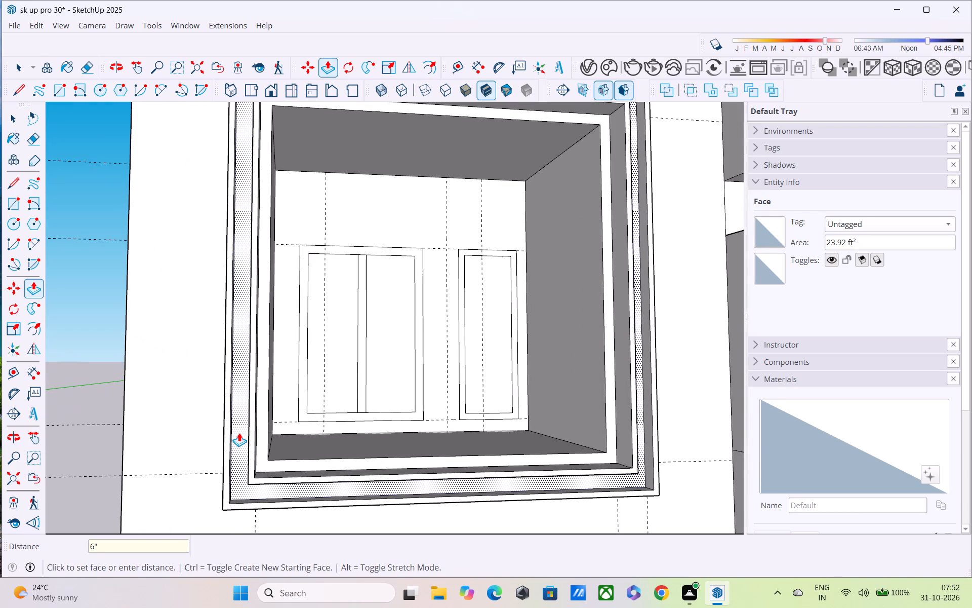
Examine the stepped frame around the upper window recess and the whole front elevation from several angles.
scroll(239, 433, "up", 3)
middle_click_drag(230, 442, 96, 480)
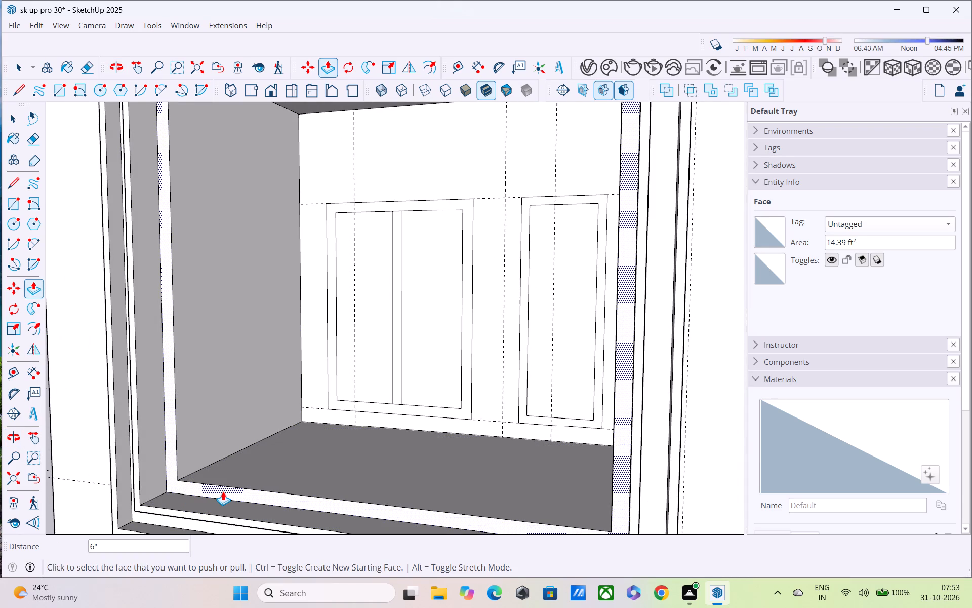
scroll(223, 491, "up", 1)
scroll(223, 491, "down", 4)
middle_click_drag(233, 474, 273, 452)
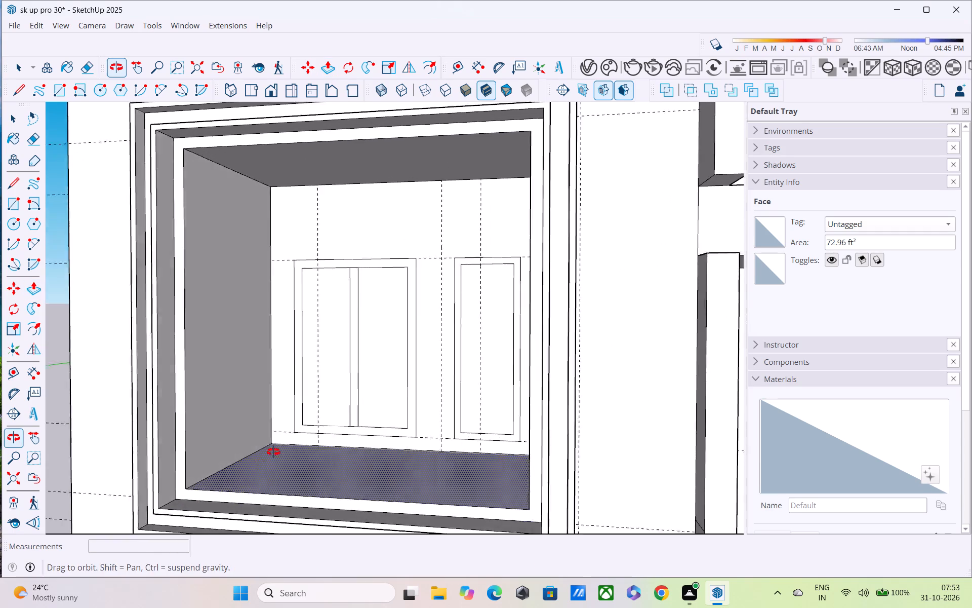
middle_click_drag(273, 452, 280, 445)
scroll(287, 435, "down", 6)
middle_click_drag(283, 434, 423, 413)
scroll(424, 412, "down", 5)
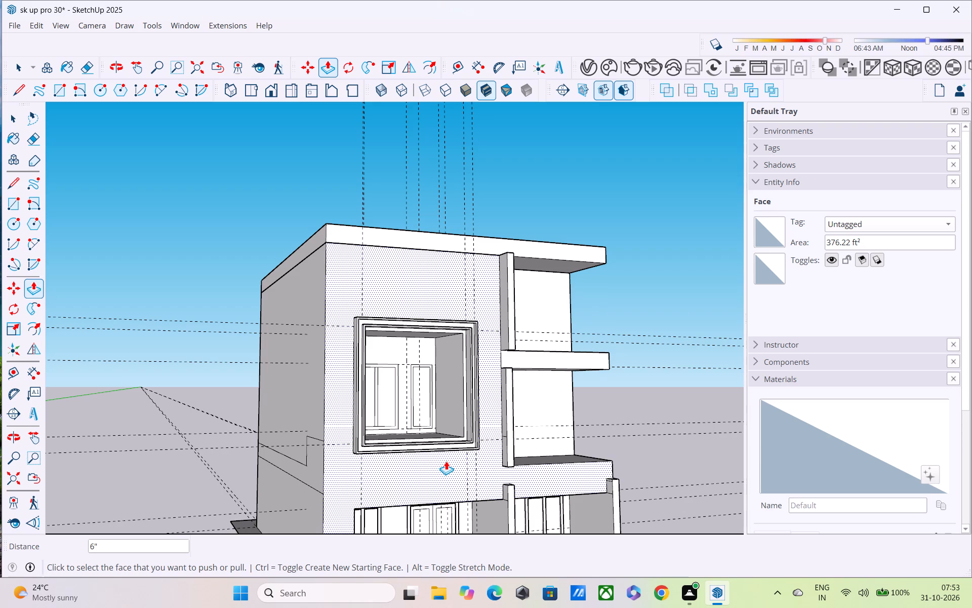
middle_click_drag(430, 474, 331, 515)
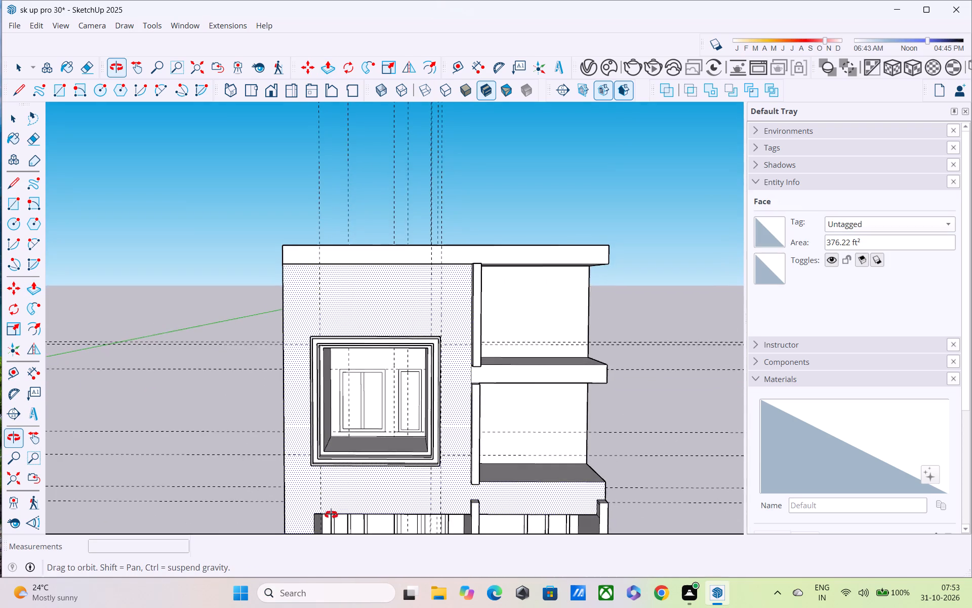
middle_click_drag(331, 515, 331, 513)
scroll(367, 494, "up", 1)
scroll(374, 518, "down", 3)
middle_click_drag(417, 507, 433, 429)
scroll(437, 424, "down", 4)
middle_click_drag(489, 587, 471, 542)
scroll(484, 586, "up", 1)
middle_click_drag(471, 539, 477, 450)
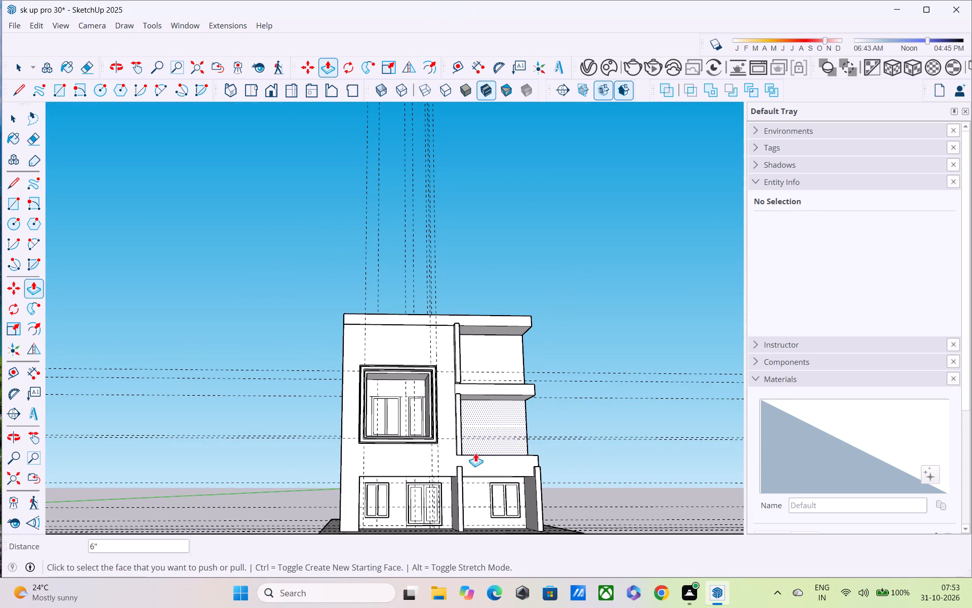
middle_click_drag(475, 453, 481, 349)
key("space")
left_click(244, 240)
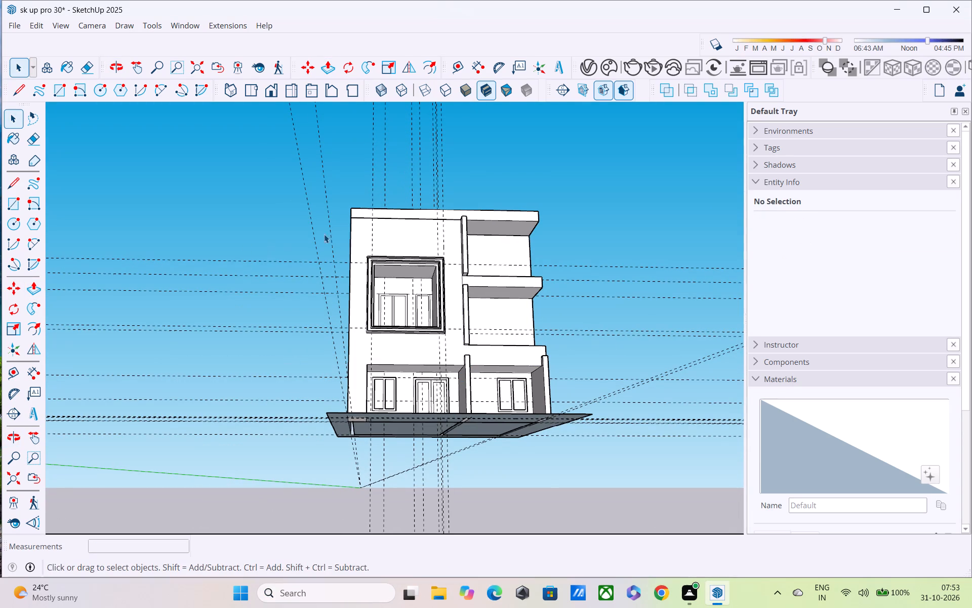
Erase the short vertical edge between the front wall and the upper slab's front face, in the gap between two vertical fins.
middle_click_drag(341, 236, 335, 316)
scroll(474, 284, "up", 3)
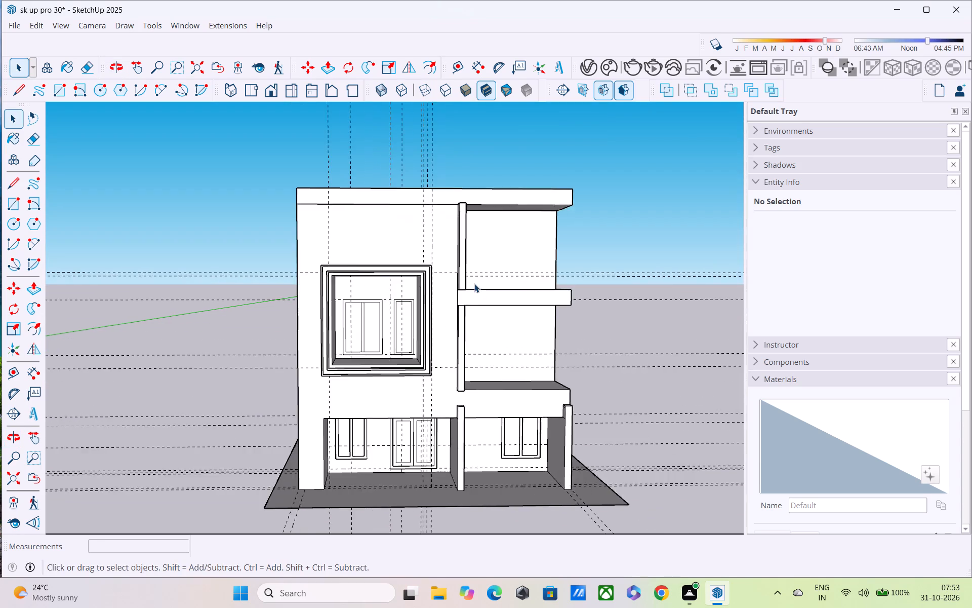
scroll(474, 284, "up", 7)
middle_click_drag(463, 293, 472, 226)
scroll(458, 251, "up", 1)
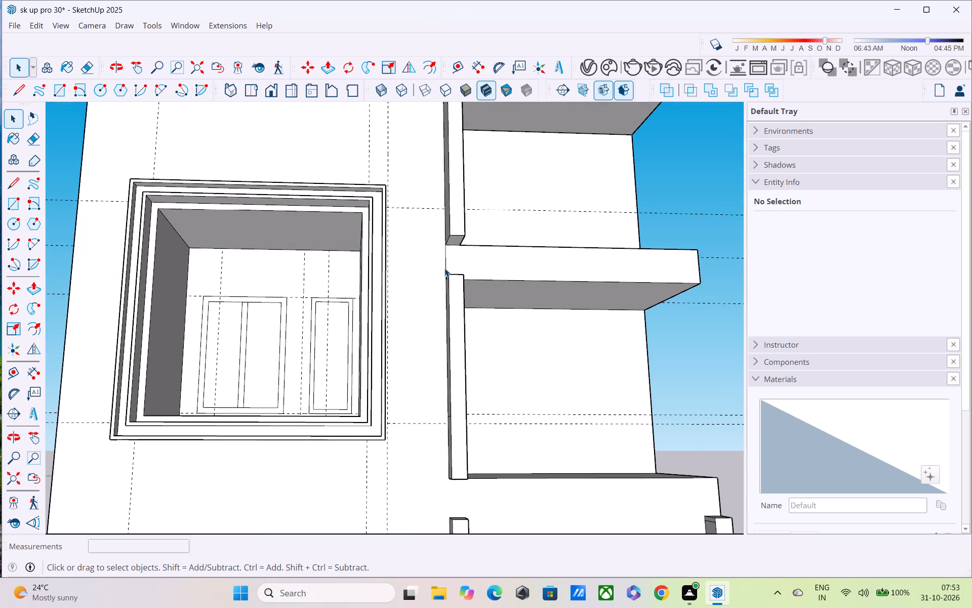
key("e")
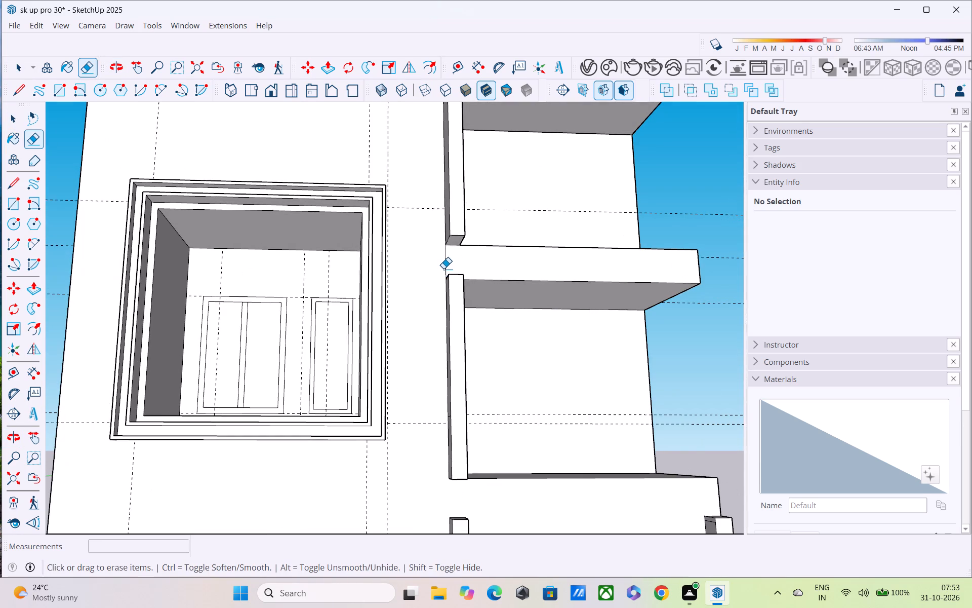
scroll(450, 268, "up", 4)
left_click_drag(454, 247, 452, 248)
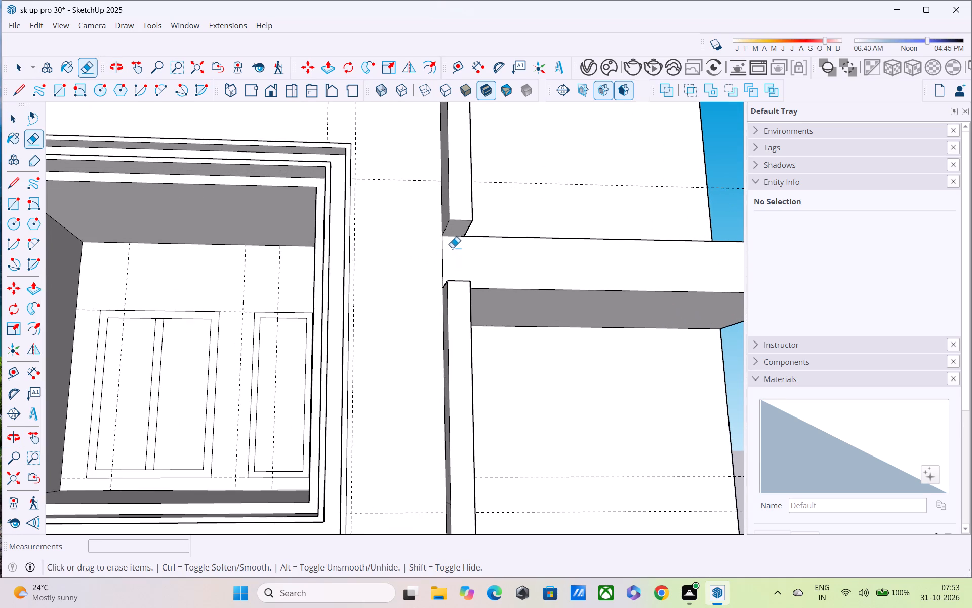
left_click_drag(452, 248, 436, 269)
Push/Pull the top face of the ground-floor vertical fin up 1' 10" to meet the bottom of the fin above.
scroll(438, 271, "down", 3)
middle_click_drag(438, 281, 459, 206, "shift")
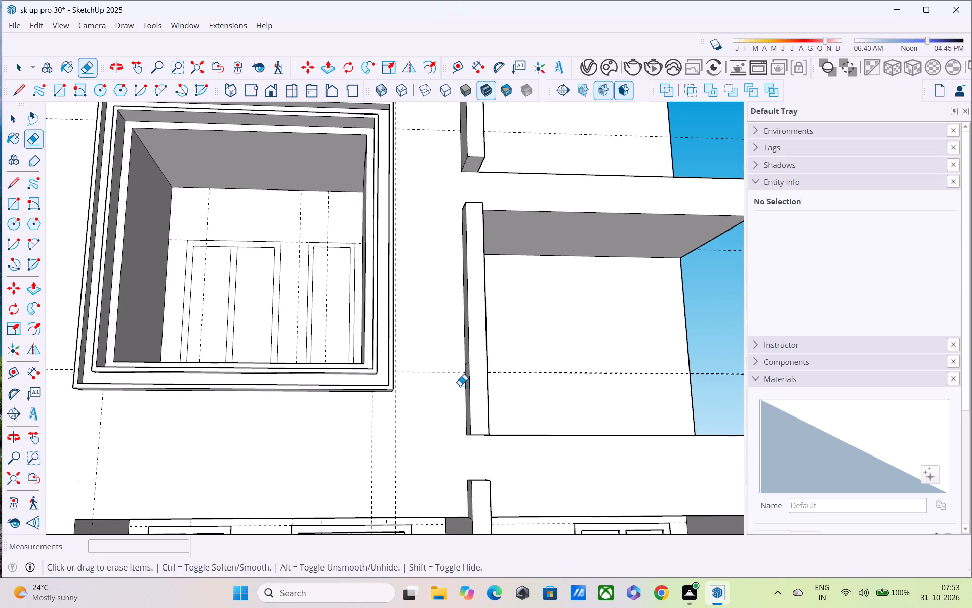
middle_click_drag(460, 386, 464, 348)
key("p")
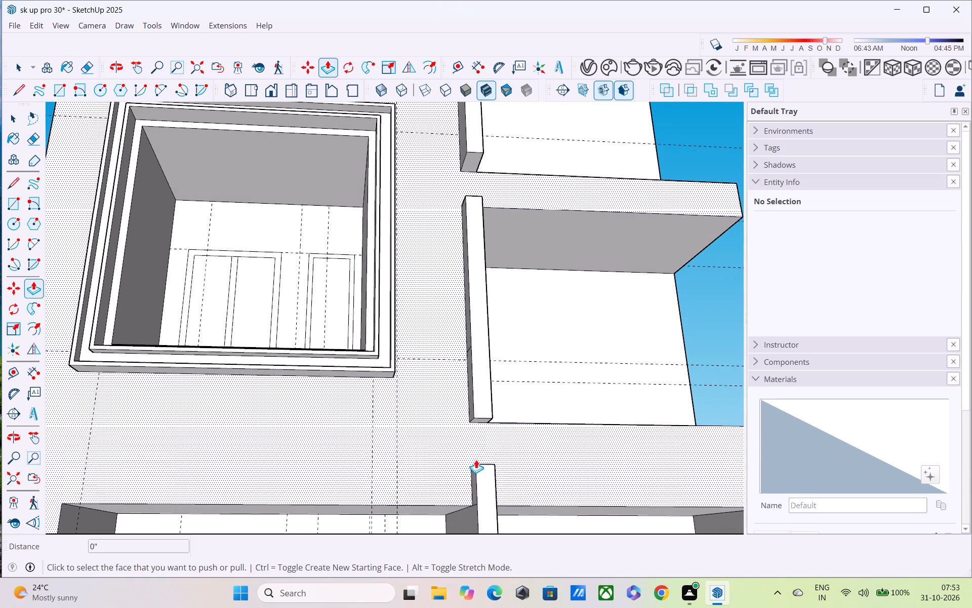
middle_click_drag(477, 449, 490, 533)
scroll(485, 482, "up", 5)
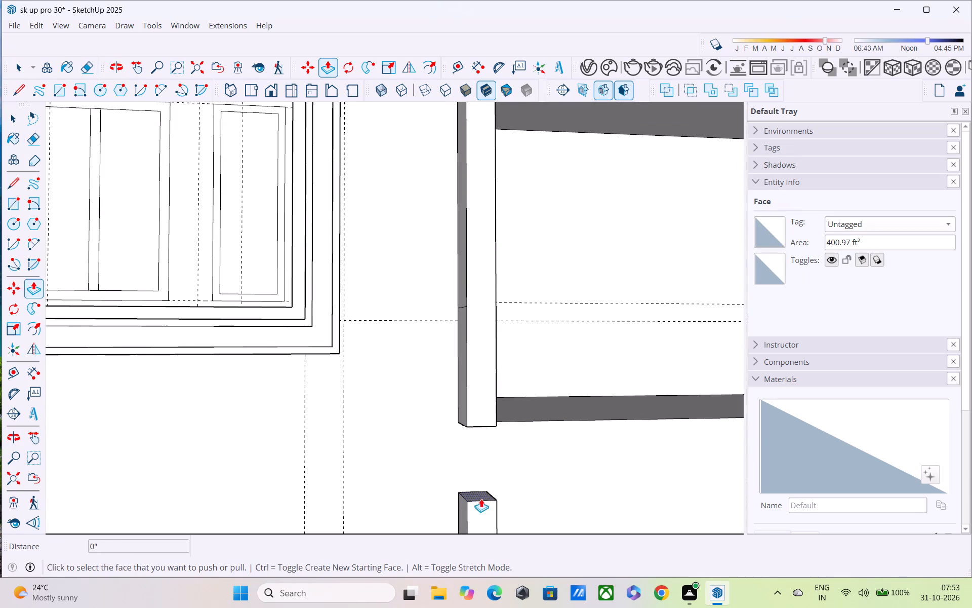
left_click(481, 499)
left_click(473, 421)
Push/Pull the top face of the middle vertical fin up 1' 10" to meet the bottom of the uppermost fin.
scroll(501, 393, "down", 4)
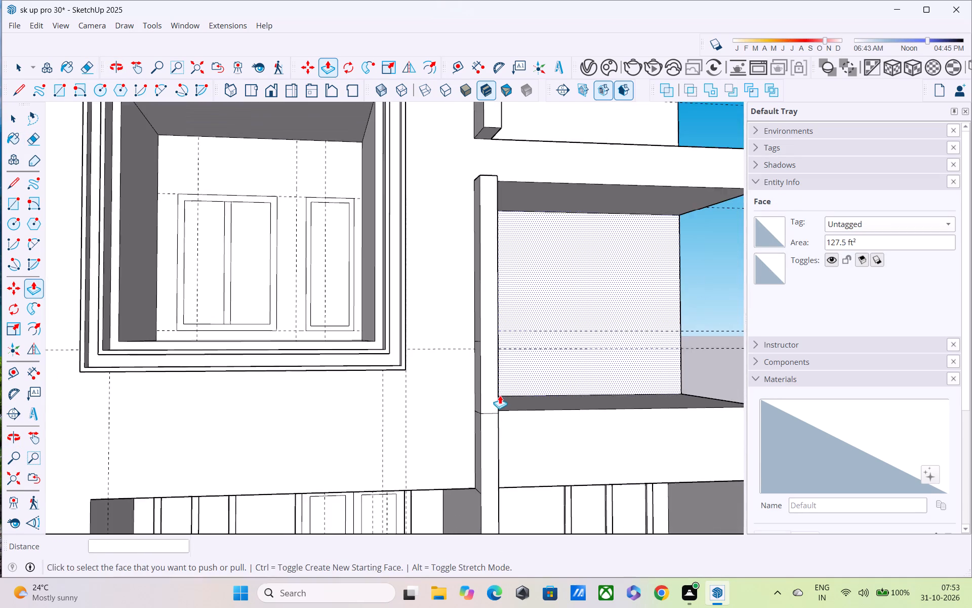
middle_click_drag(496, 399, 494, 569, "shift")
middle_click_drag(462, 395, 481, 493)
scroll(504, 385, "up", 3)
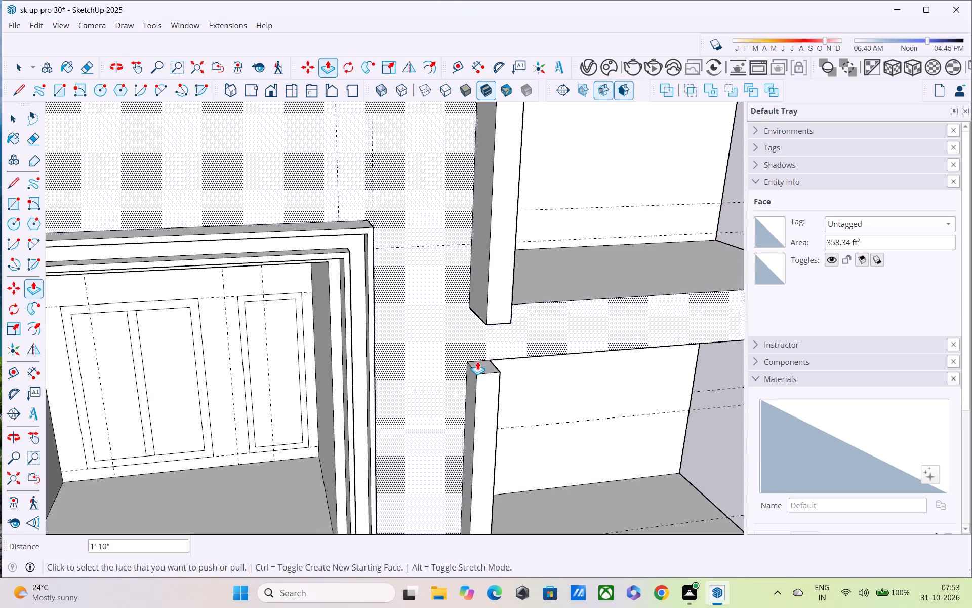
left_click(483, 369)
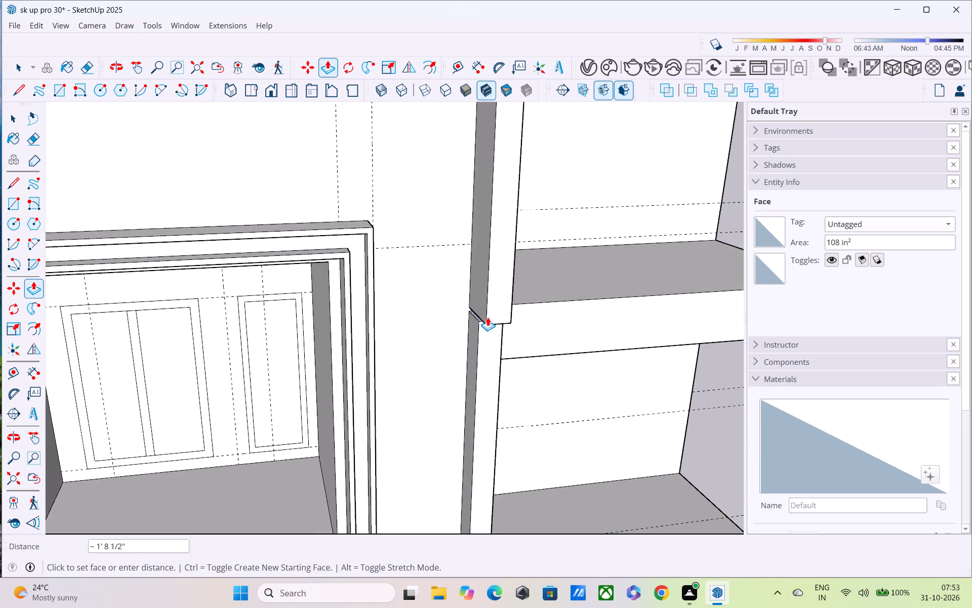
left_click(490, 310)
Push/Pull the underside of the uppermost fin's projecting front part, at the upper slab, down 11' 10".
middle_click_drag(520, 309, 381, 243)
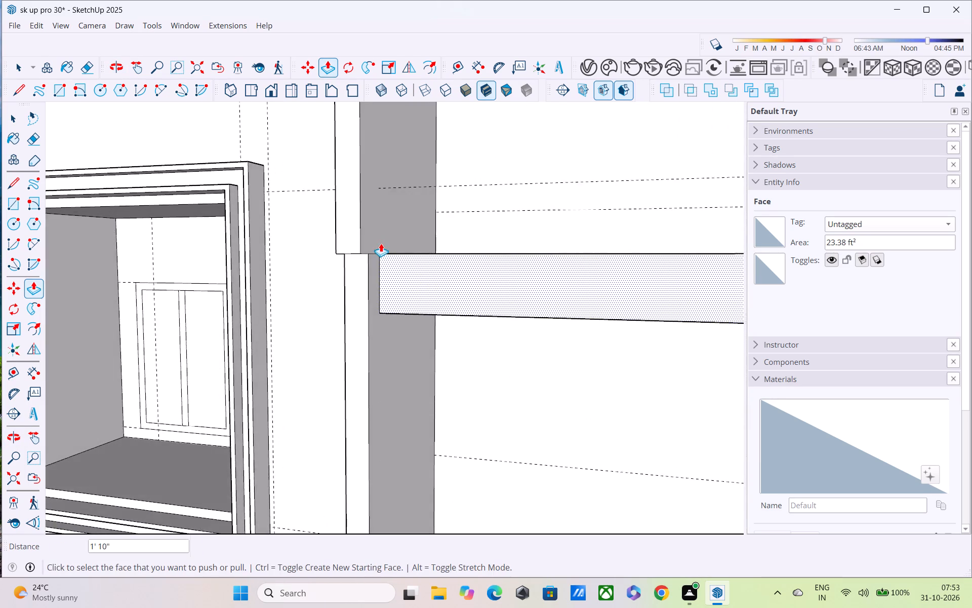
scroll(380, 245, "down", 8)
middle_click_drag(364, 260, 378, 188)
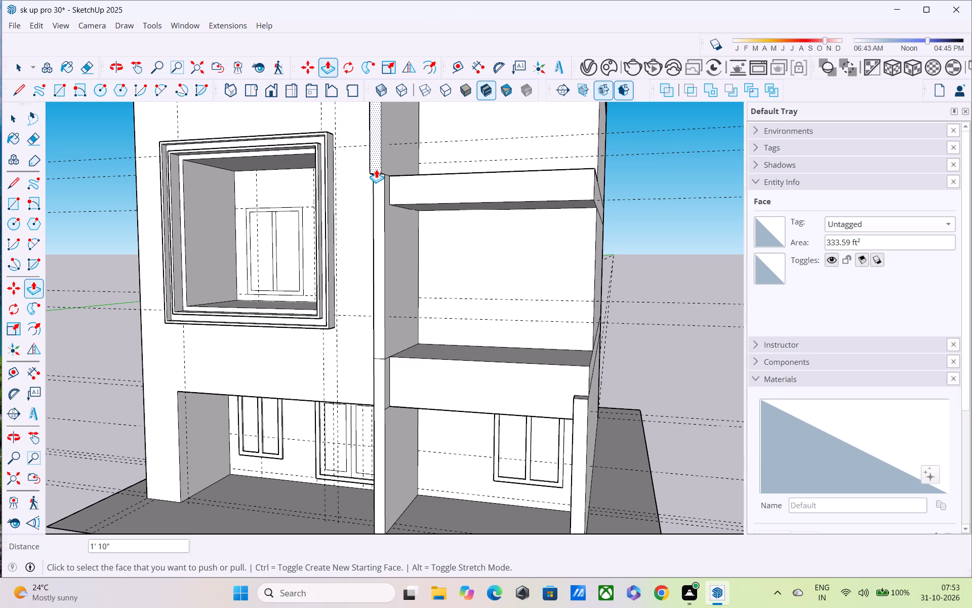
scroll(376, 169, "up", 1)
middle_click_drag(385, 155, 647, 128)
scroll(647, 128, "down", 1)
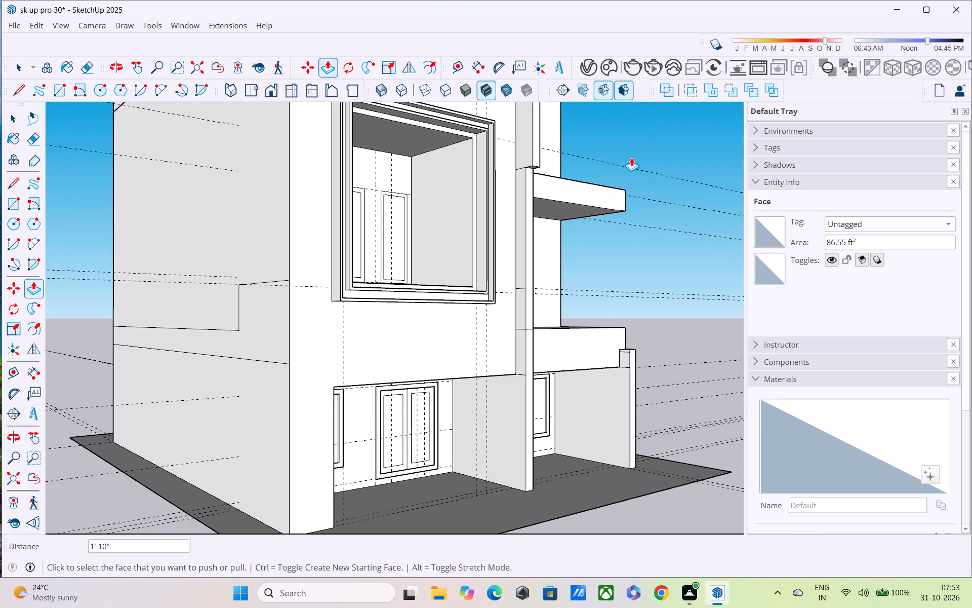
scroll(536, 188, "up", 8)
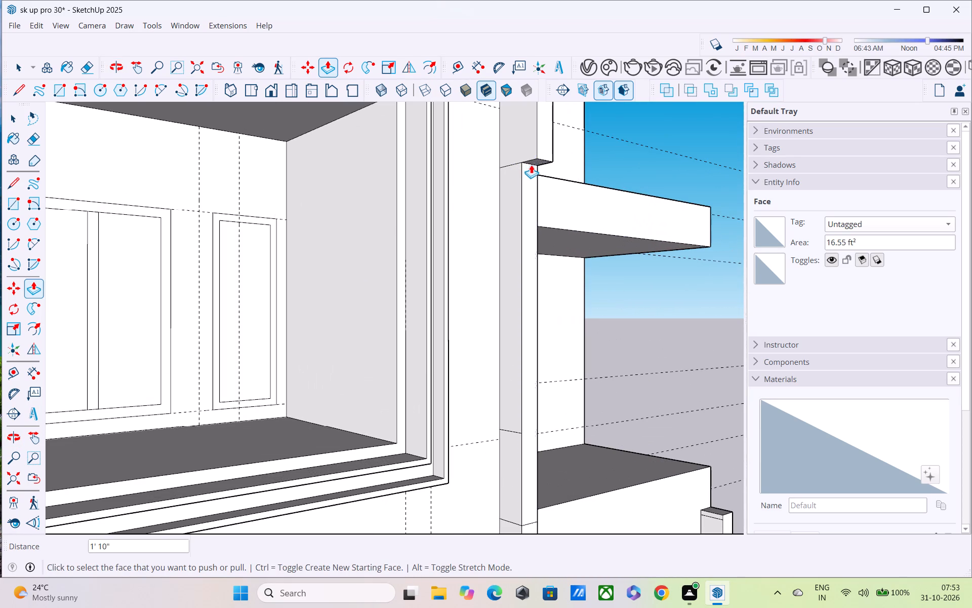
left_click(535, 160)
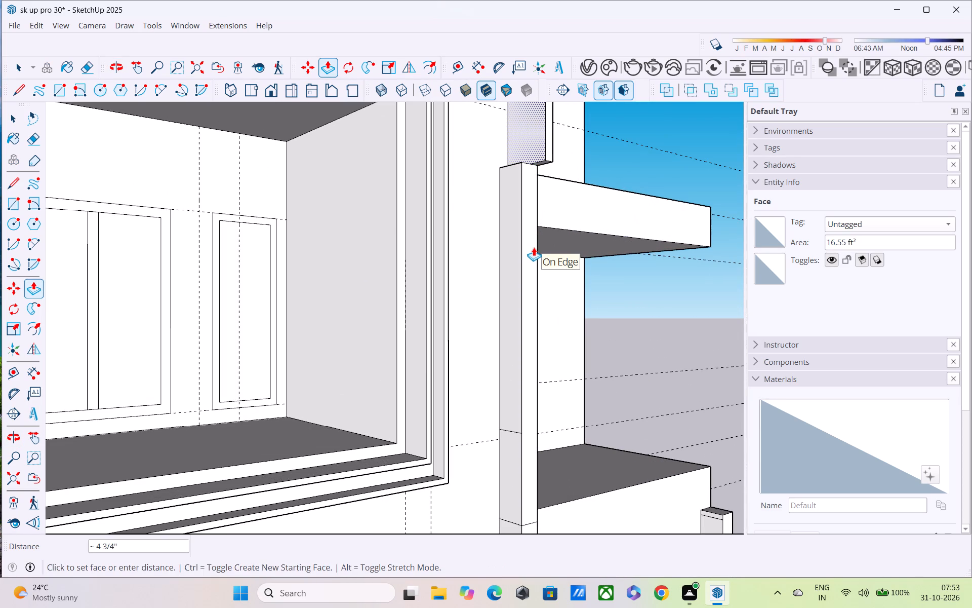
key("Escape")
scroll(522, 175, "up", 5)
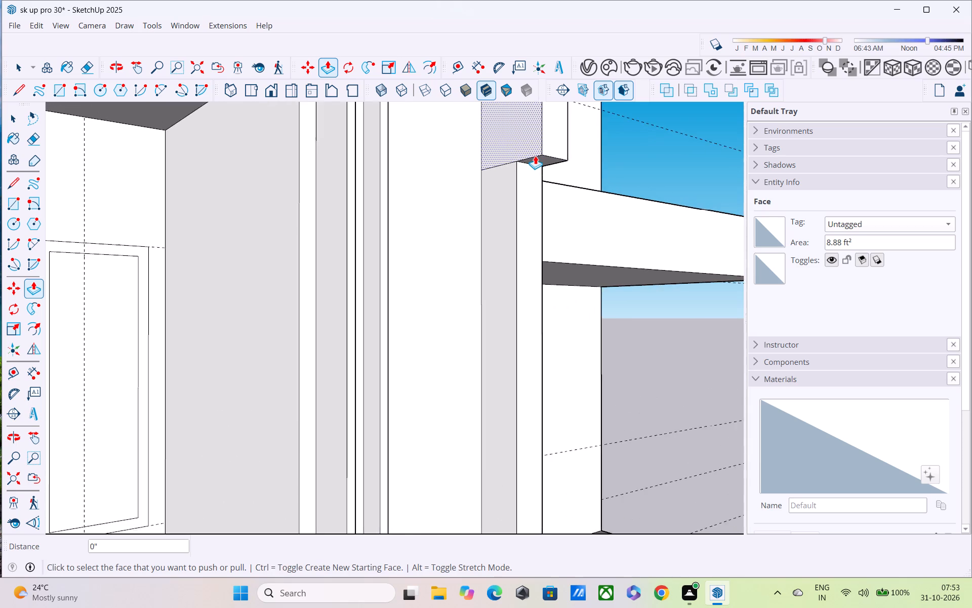
scroll(535, 156, "up", 3)
left_click(536, 160)
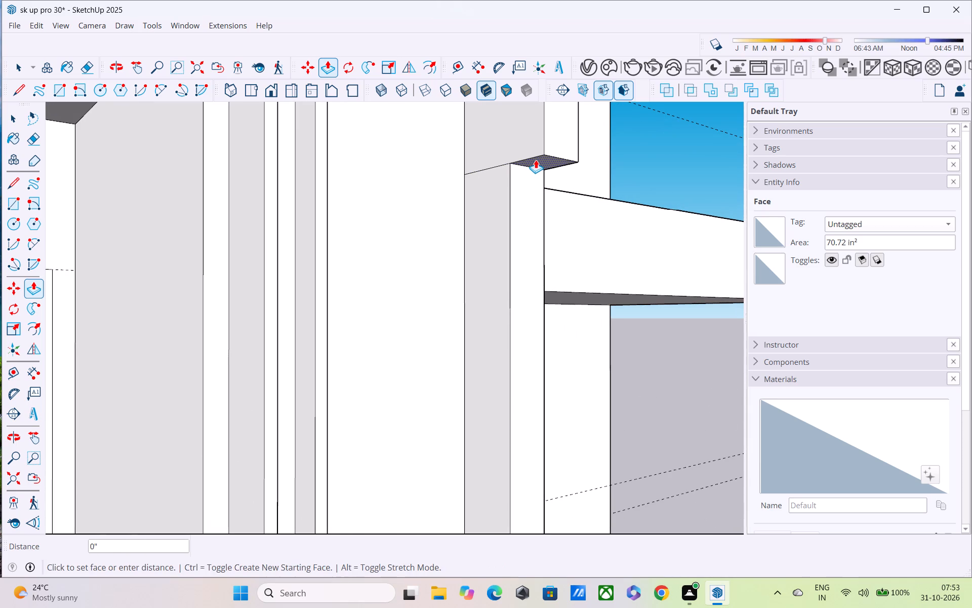
scroll(537, 230, "down", 18)
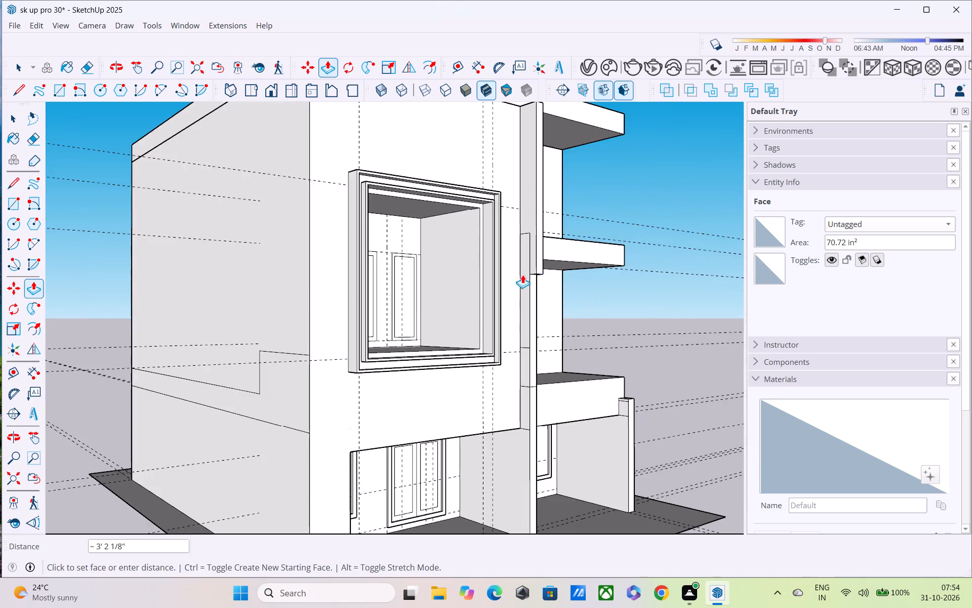
scroll(517, 275, "down", 6)
middle_click_drag(533, 391, 523, 415)
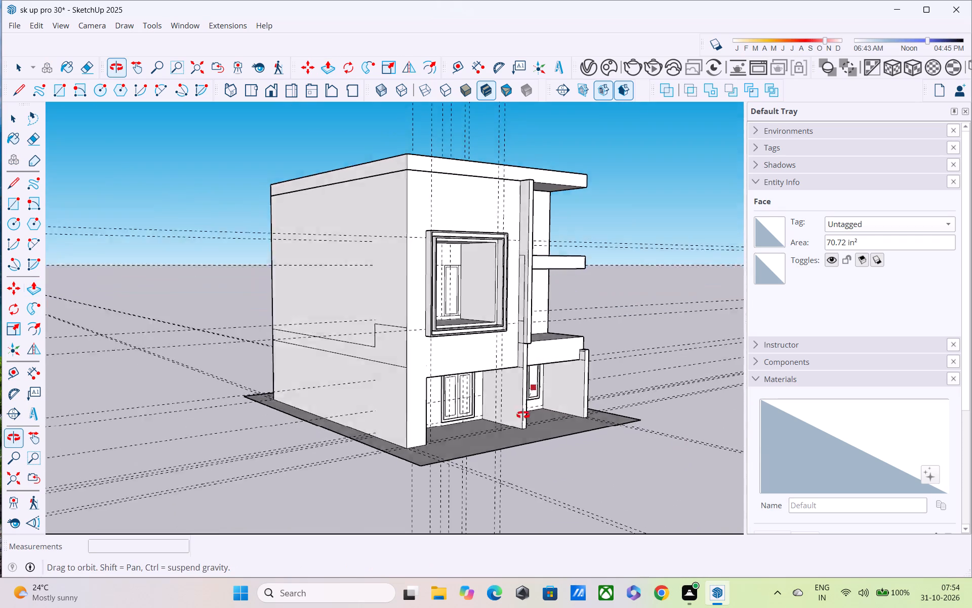
middle_click_drag(523, 415, 477, 384)
scroll(514, 328, "up", 4)
left_click(535, 475)
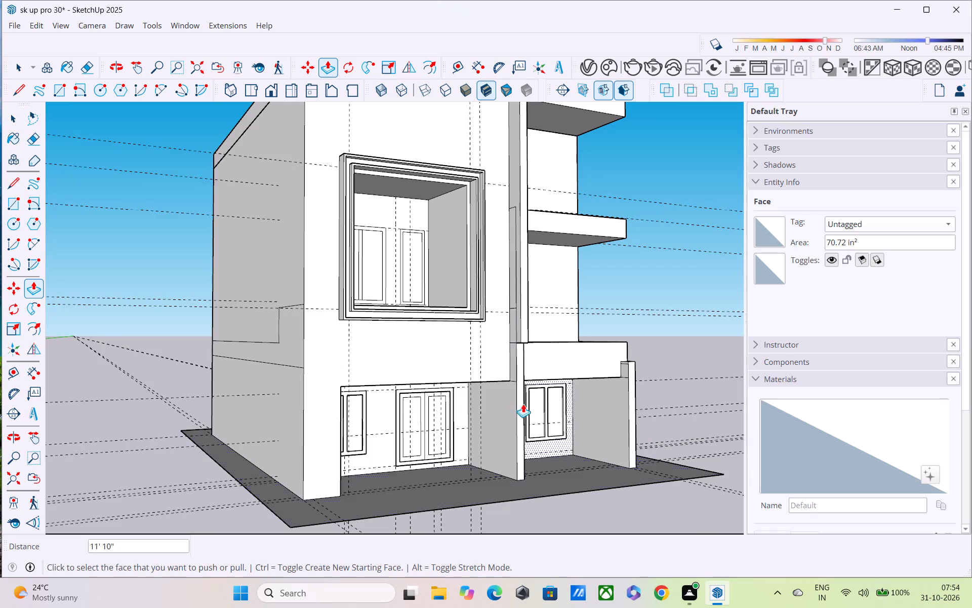
Push/Pull the underside of the fin's projecting front part further down past the lower slab by about 7' 5 3/4".
scroll(508, 300, "up", 8)
scroll(529, 383, "up", 3)
middle_click_drag(530, 372, 525, 194)
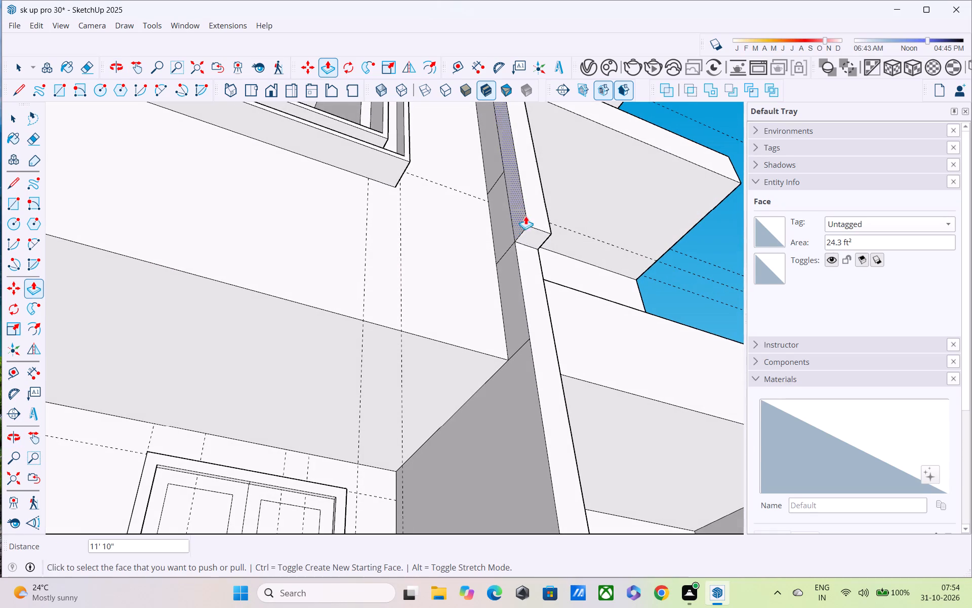
left_click_drag(524, 239, 536, 500)
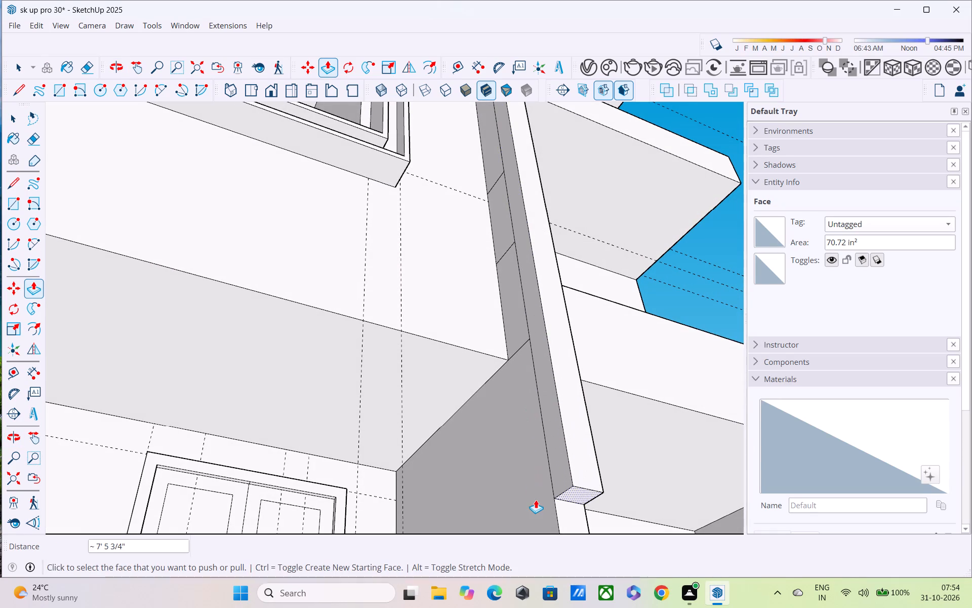
Push/Pull the same underside down in front of the ground-floor wall by about 3' 9 13/16", undoing any wrong face move.
middle_click_drag(531, 478, 451, 376, "shift")
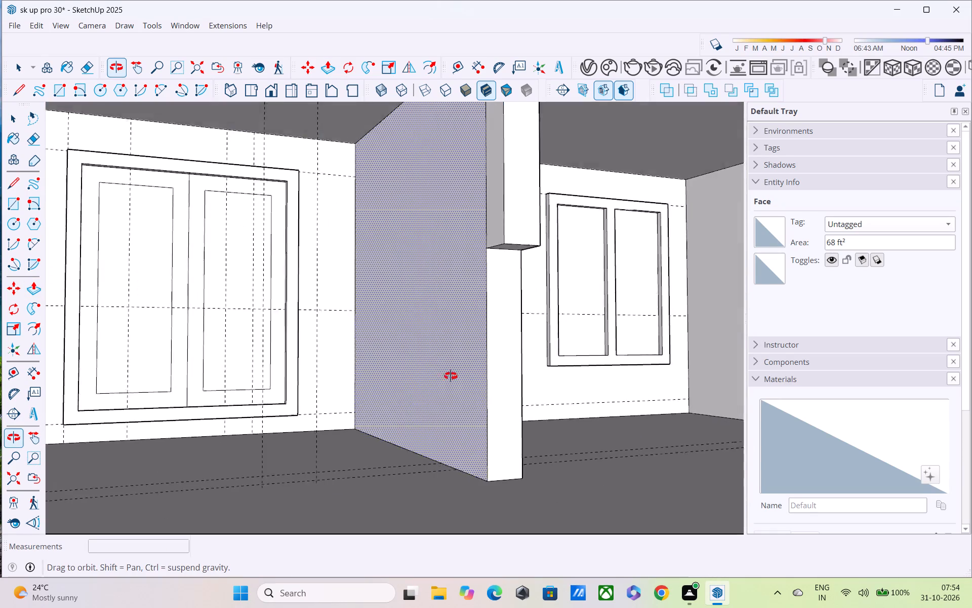
middle_click_drag(451, 376, 448, 390, "shift")
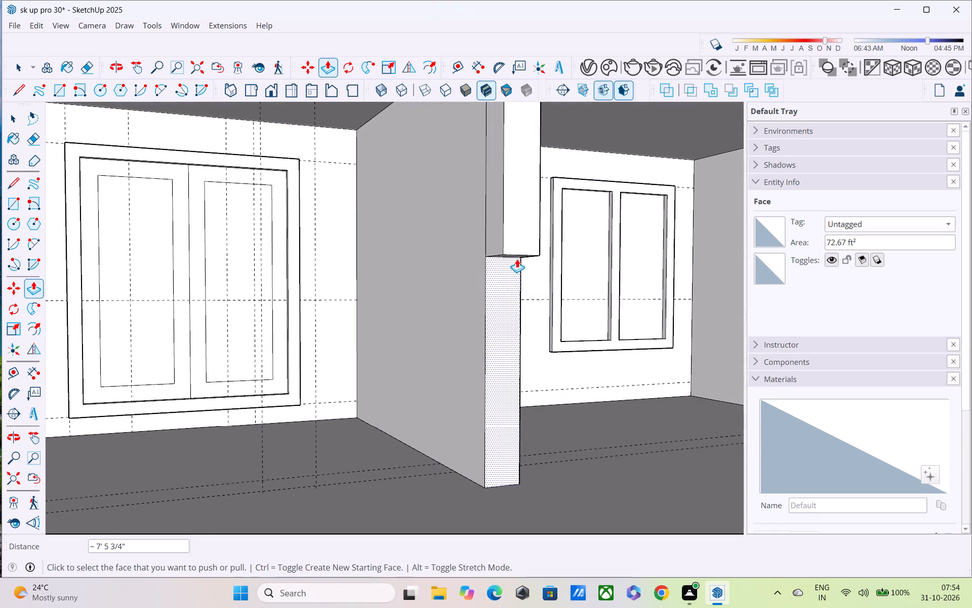
left_click_drag(513, 256, 512, 348)
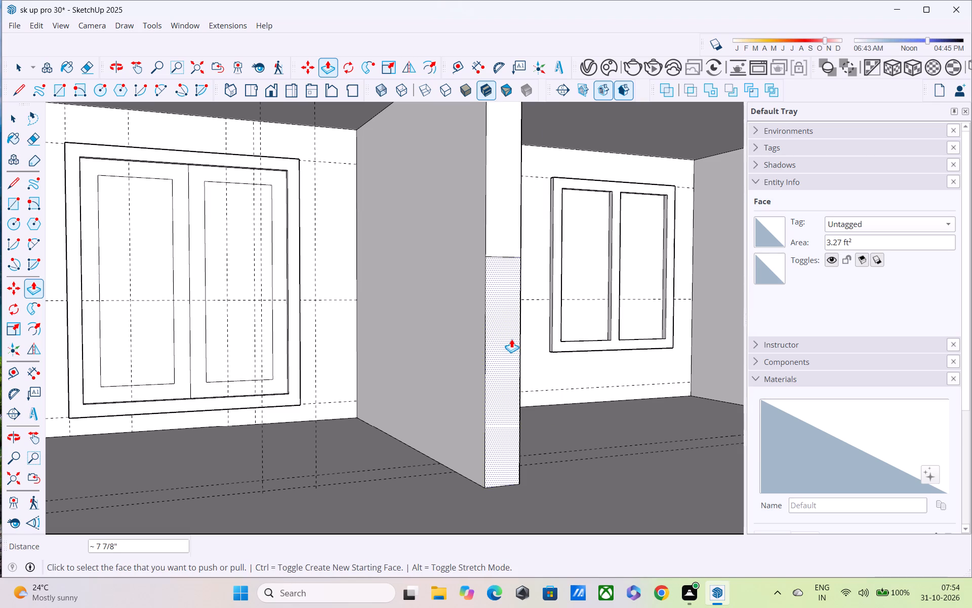
key("ctrl+z")
scroll(517, 278, "up", 4)
middle_click_drag(516, 215, 519, 150)
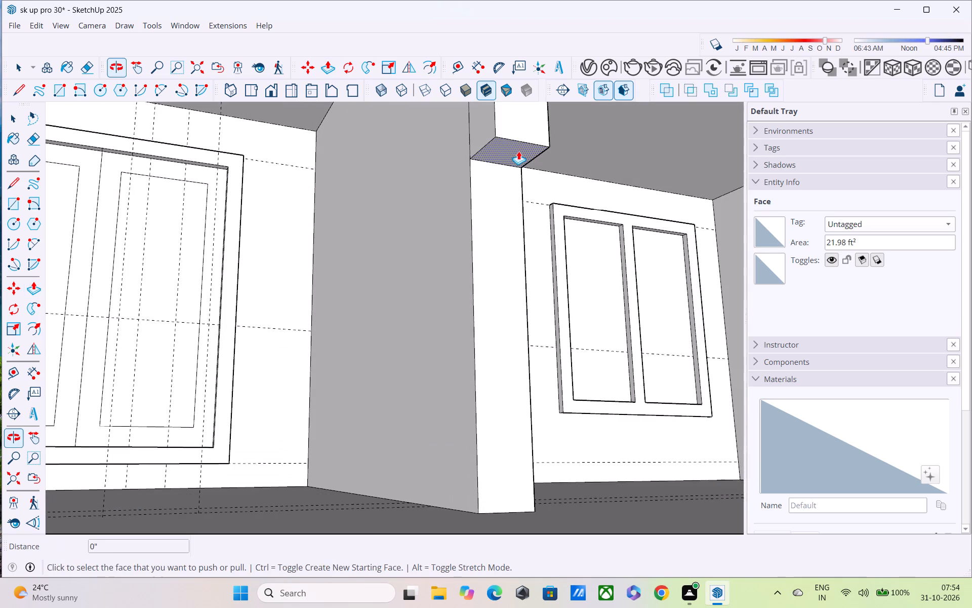
scroll(517, 153, "up", 1)
left_click_drag(516, 153, 512, 504)
Push/Pull the underside of the fin's projecting part down about 6 7/16" to close the remaining gap above the ground slab.
middle_click_drag(511, 504, 509, 492, "shift")
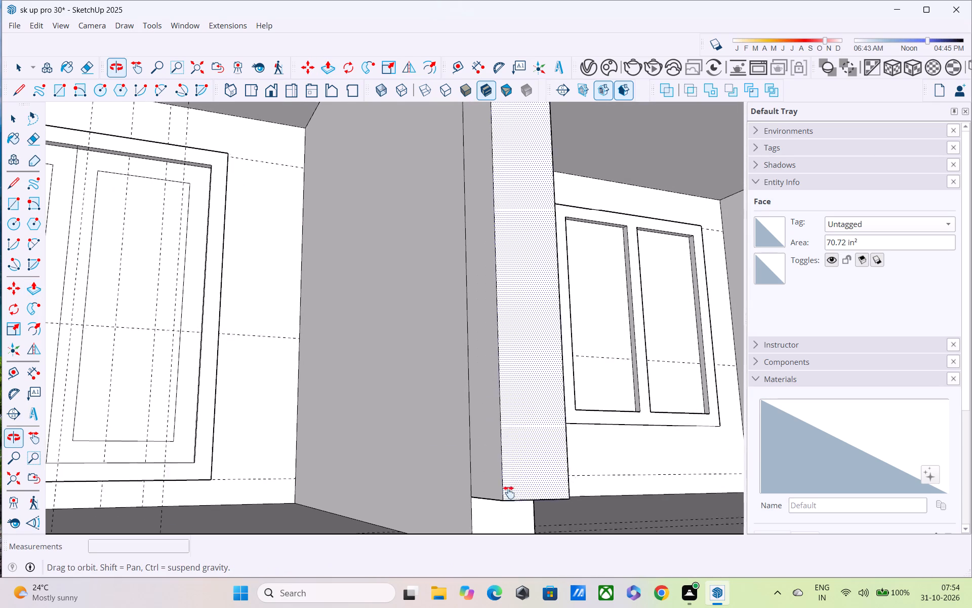
middle_click_drag(509, 492, 507, 429, "shift")
scroll(511, 321, "up", 5)
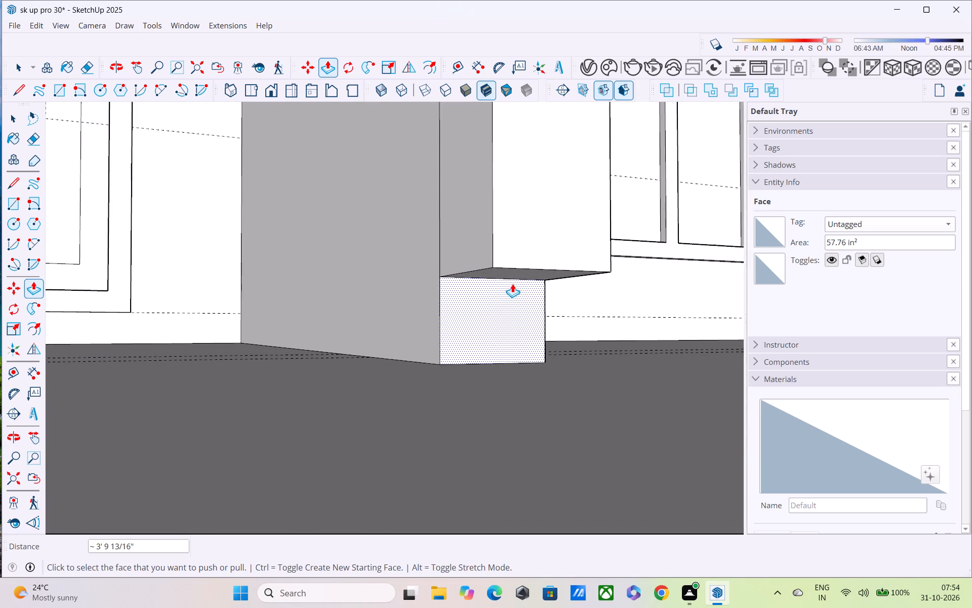
scroll(512, 284, "up", 2)
middle_click_drag(512, 270, 510, 243)
middle_click_drag(509, 250, 506, 321)
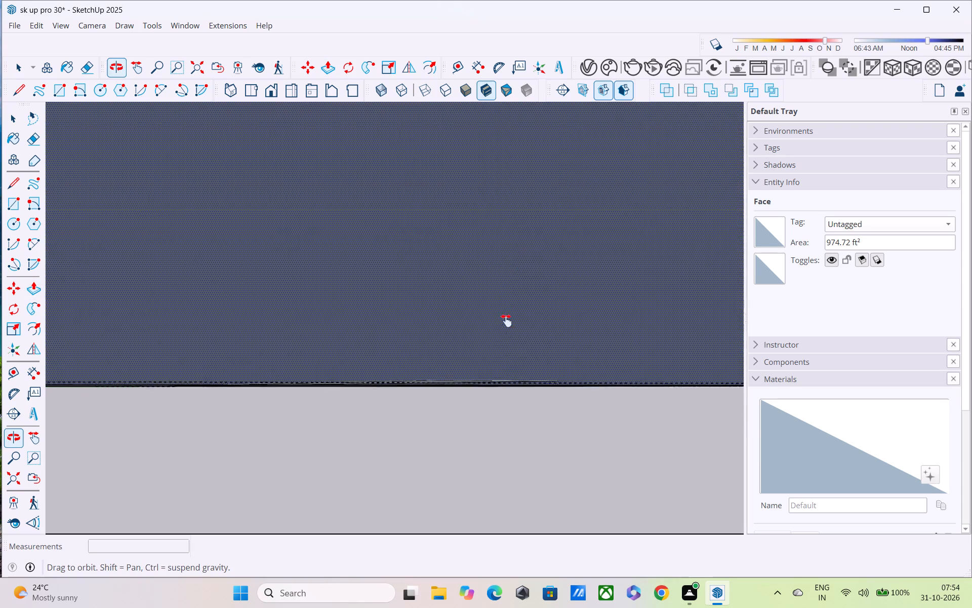
middle_click_drag(506, 321, 504, 509)
middle_click_drag(501, 233, 495, 325)
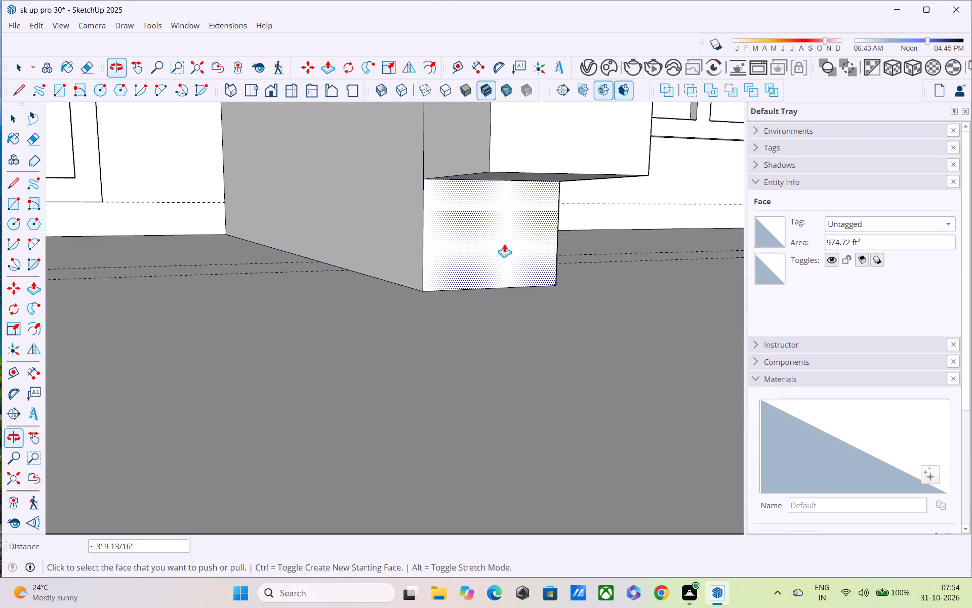
middle_click_drag(504, 244, 508, 218)
left_click_drag(518, 173, 511, 281)
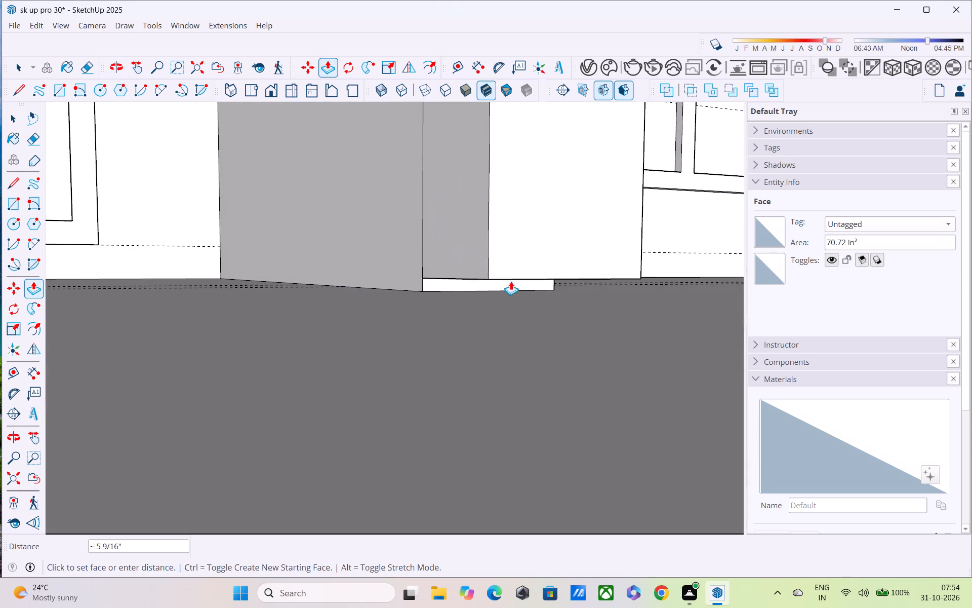
left_click_drag(511, 281, 503, 309)
Erase the leftover vertical and short cross seam edges on the fin's side facing the window, from ground floor to upper floor.
scroll(483, 277, "down", 6)
scroll(466, 236, "down", 6)
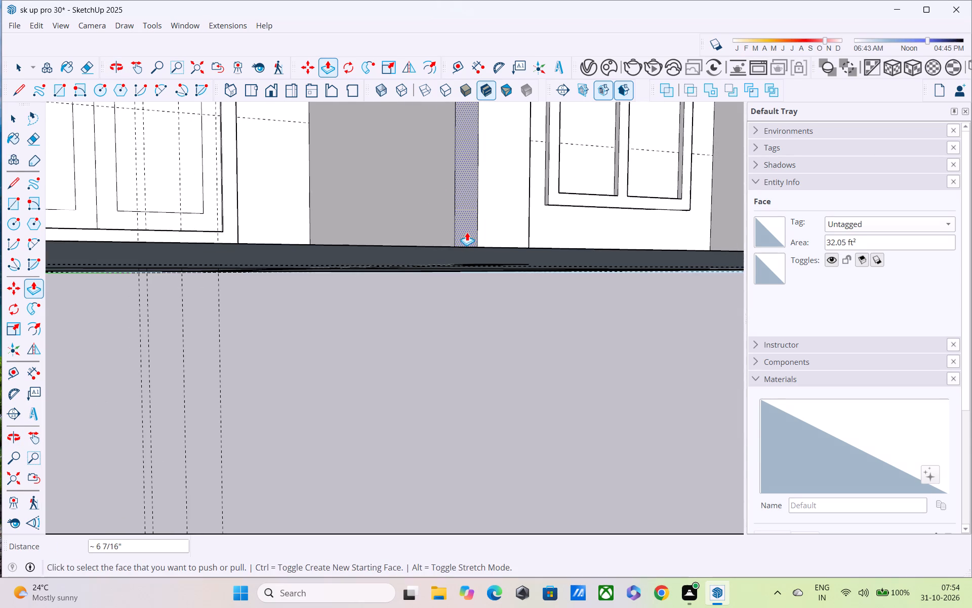
key("e")
left_click_drag(453, 179, 454, 185)
scroll(451, 178, "down", 3)
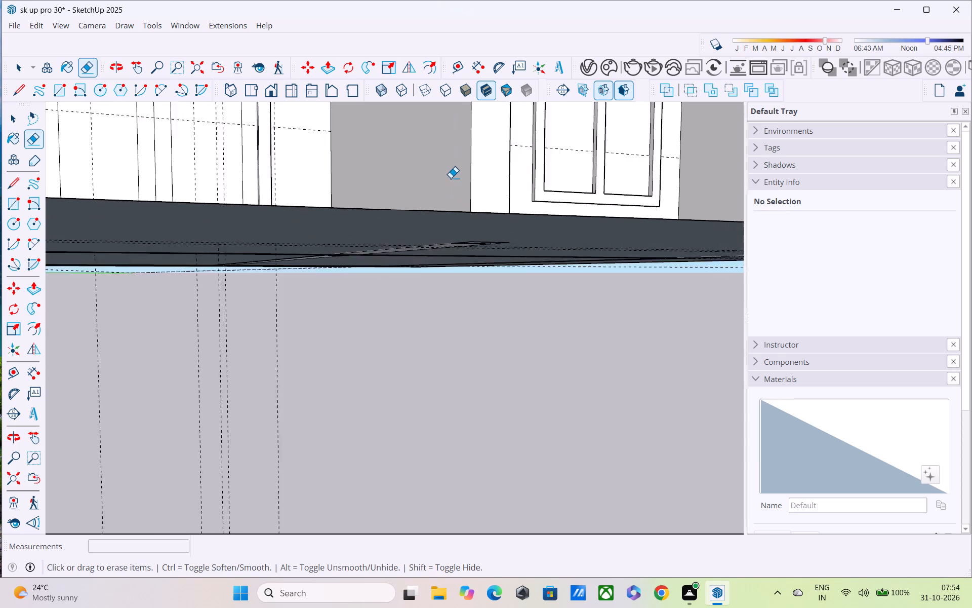
scroll(451, 178, "down", 6)
middle_click_drag(450, 177, 454, 427, "shift")
scroll(442, 217, "down", 1)
middle_click_drag(447, 310, 449, 511, "shift")
left_click_drag(462, 207, 458, 237)
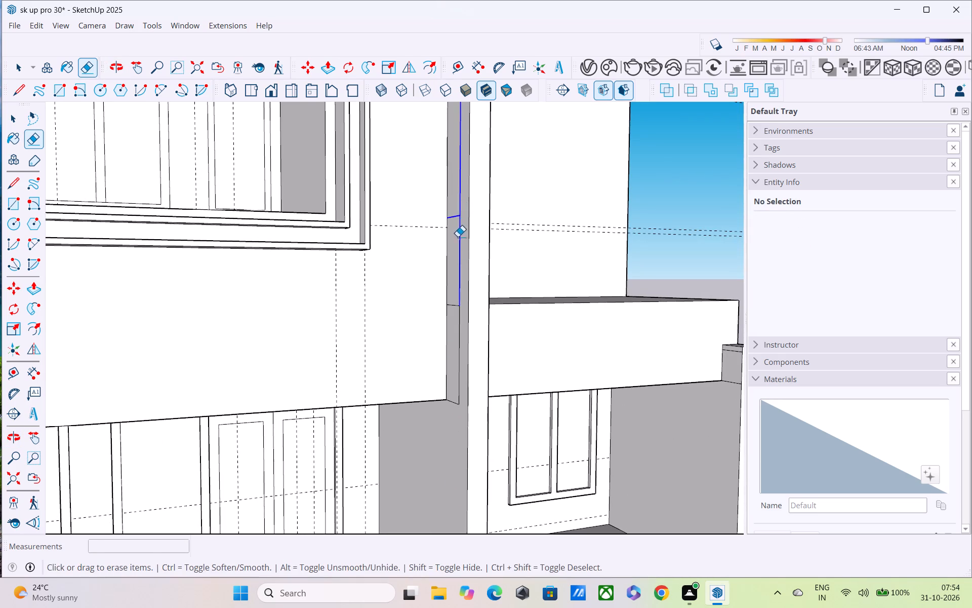
left_click_drag(458, 237, 456, 247)
left_click_drag(454, 246, 462, 372)
left_click_drag(460, 369, 452, 412)
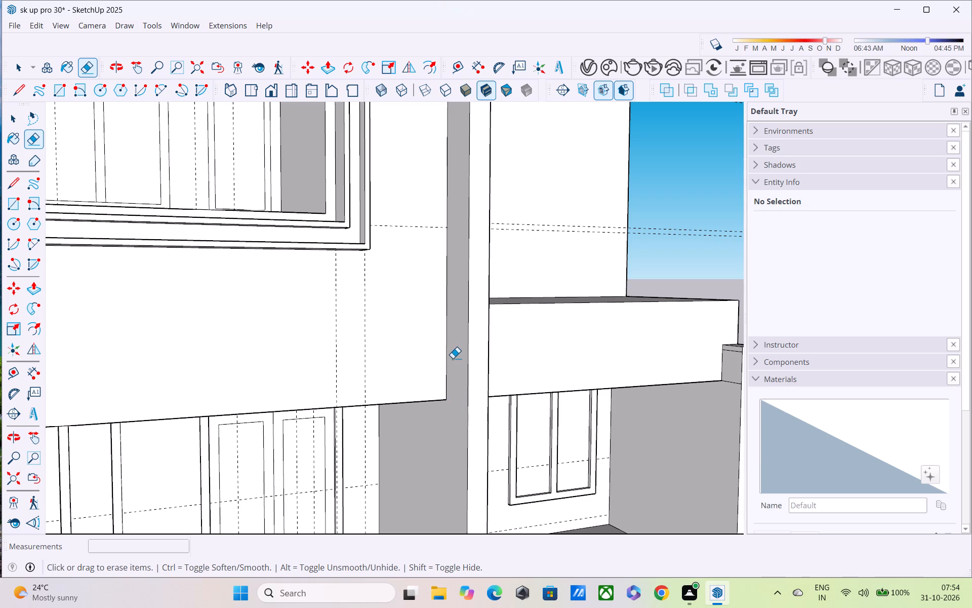
middle_click_drag(453, 356, 418, 607, "shift")
middle_click_drag(442, 367, 453, 505, "shift")
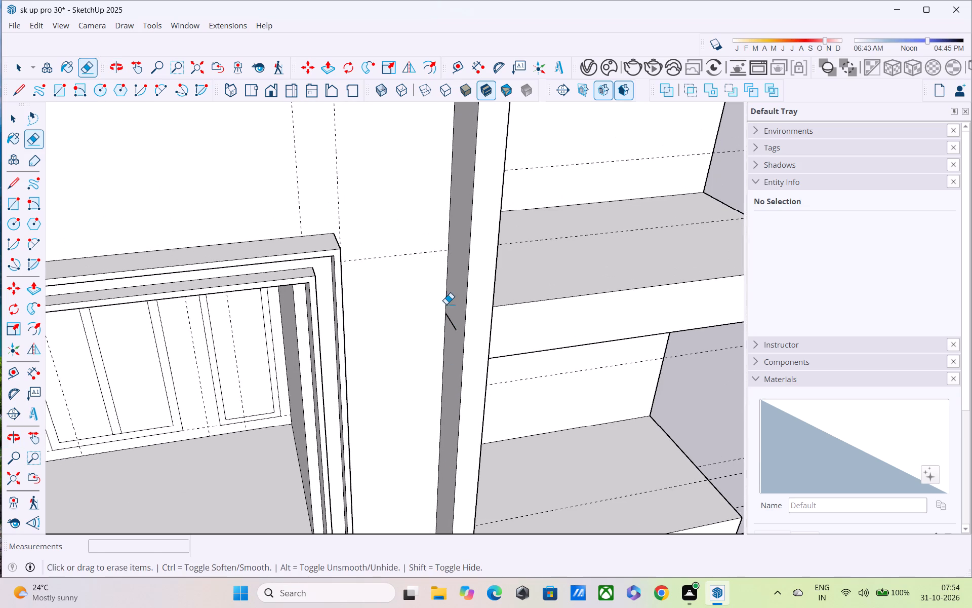
left_click_drag(449, 318, 450, 327)
Examine the continuous fin and the whole house from the front, above and the side.
middle_click_drag(454, 290, 472, 505, "shift")
scroll(466, 320, "down", 3)
middle_click_drag(466, 320, 467, 280)
scroll(468, 272, "down", 6)
middle_click_drag(463, 284, 429, 261)
scroll(427, 256, "up", 1)
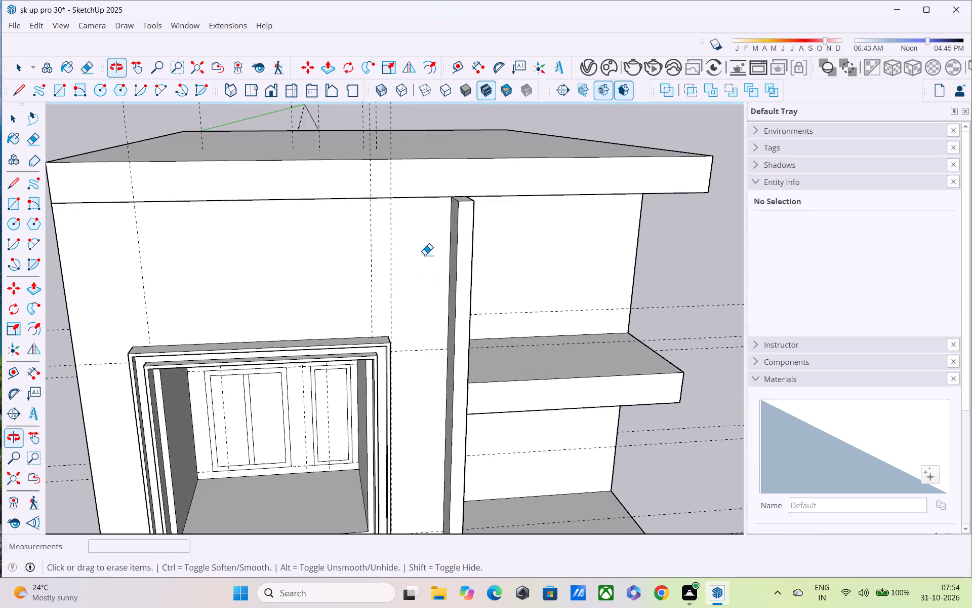
scroll(425, 254, "down", 12)
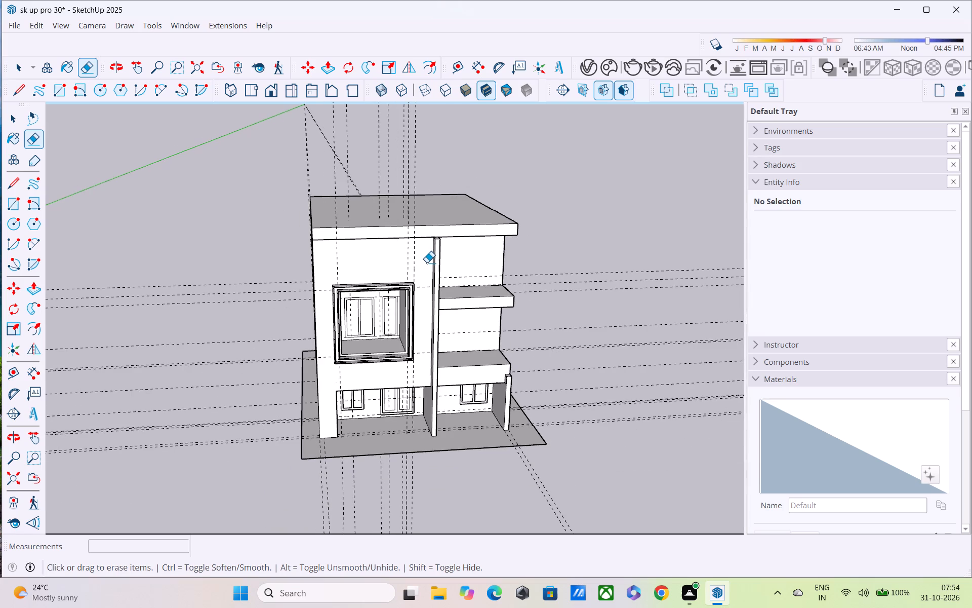
middle_click_drag(428, 248, 435, 248)
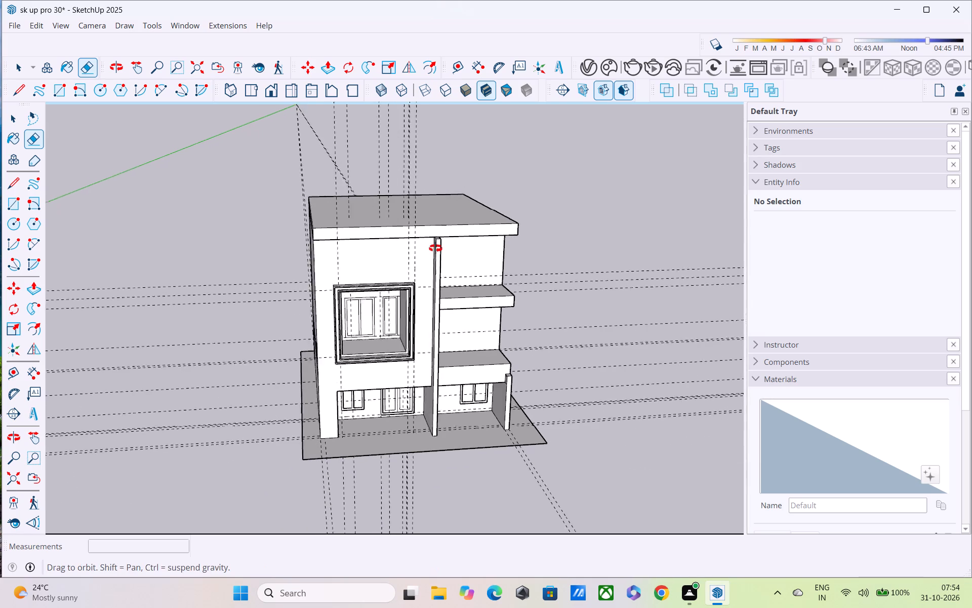
middle_click_drag(435, 248, 633, 216)
scroll(593, 199, "down", 2)
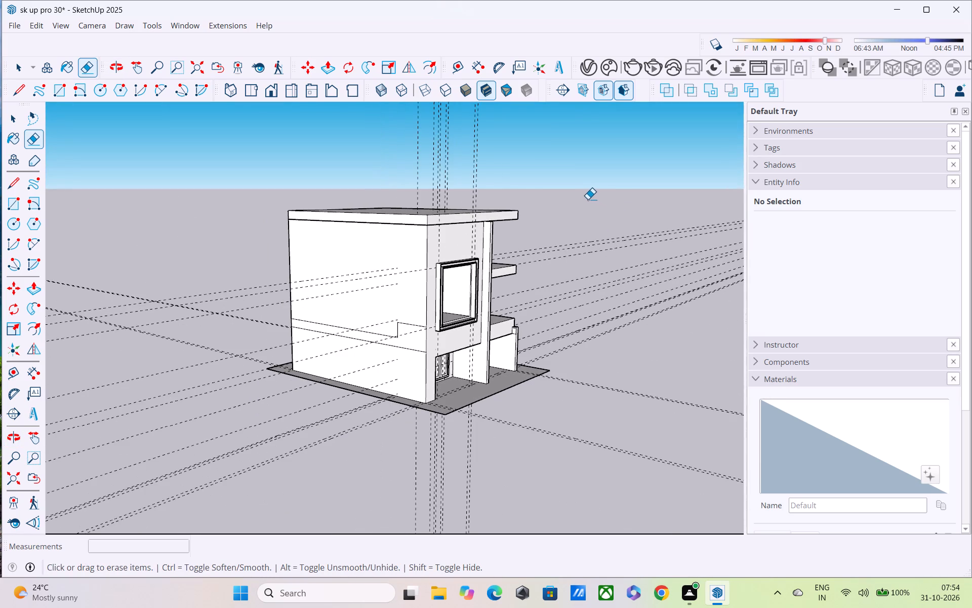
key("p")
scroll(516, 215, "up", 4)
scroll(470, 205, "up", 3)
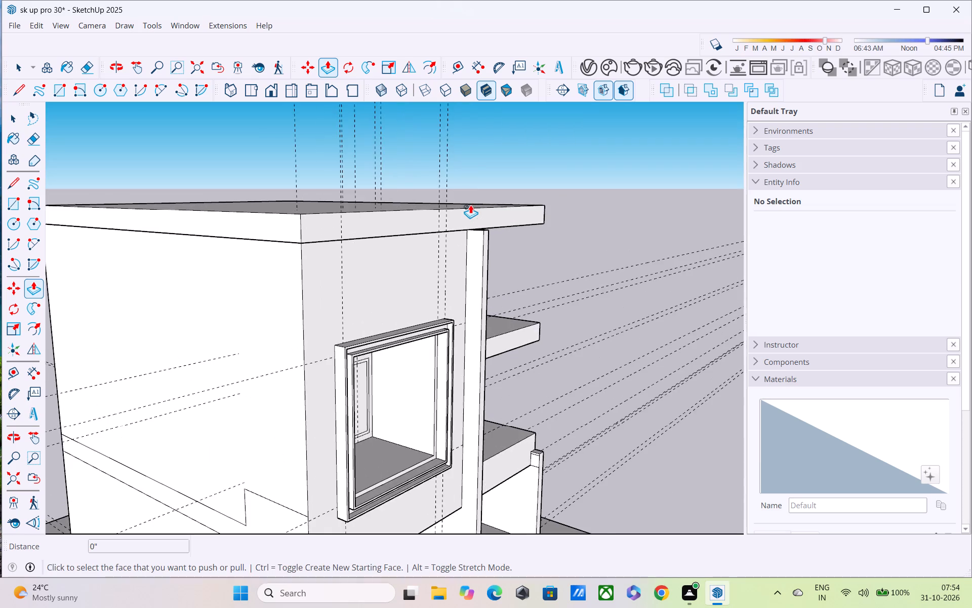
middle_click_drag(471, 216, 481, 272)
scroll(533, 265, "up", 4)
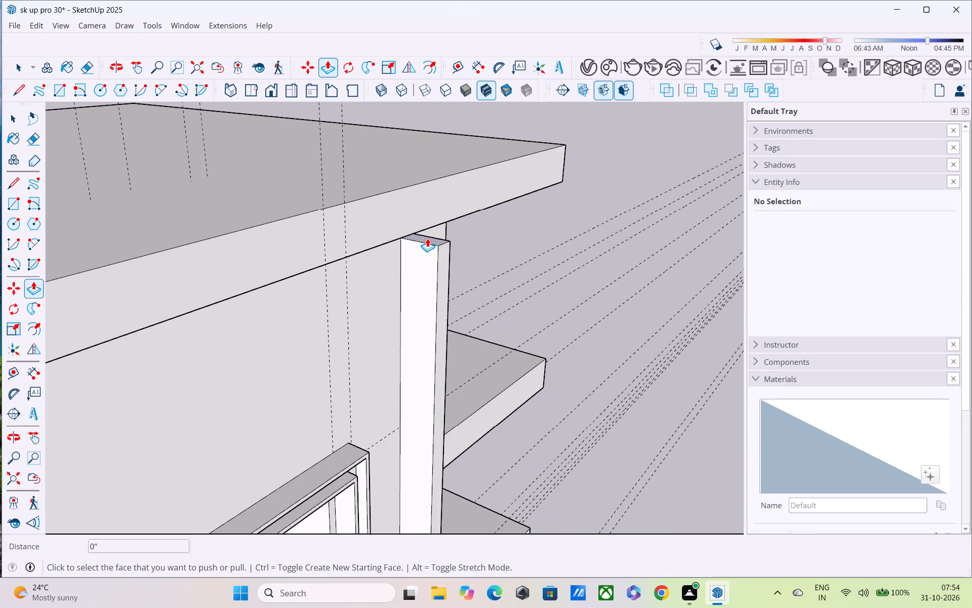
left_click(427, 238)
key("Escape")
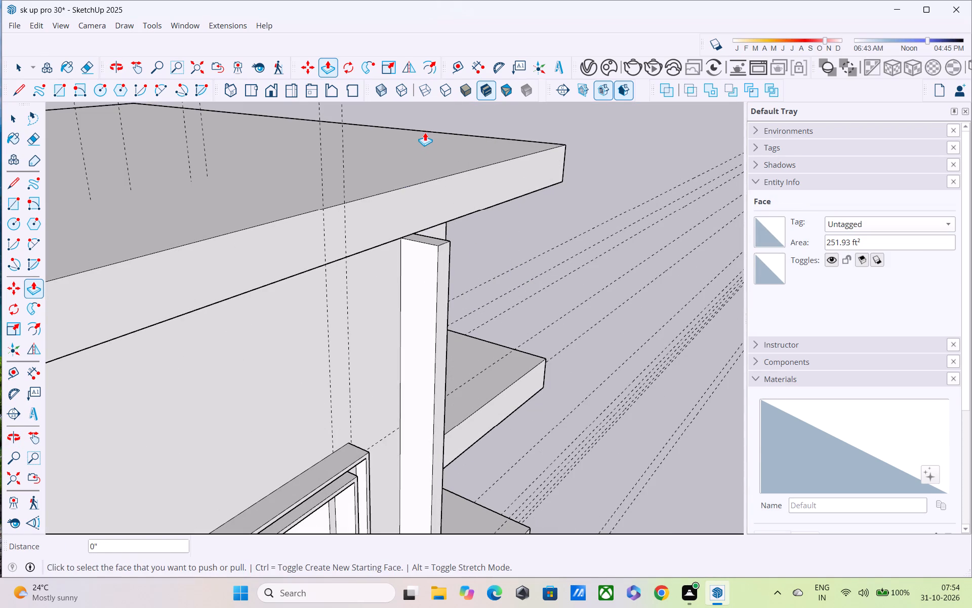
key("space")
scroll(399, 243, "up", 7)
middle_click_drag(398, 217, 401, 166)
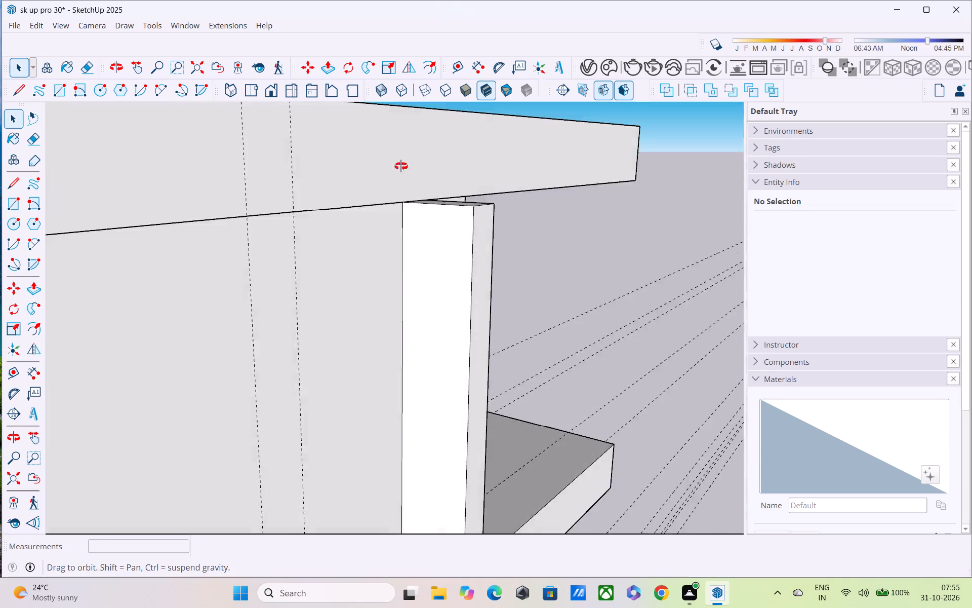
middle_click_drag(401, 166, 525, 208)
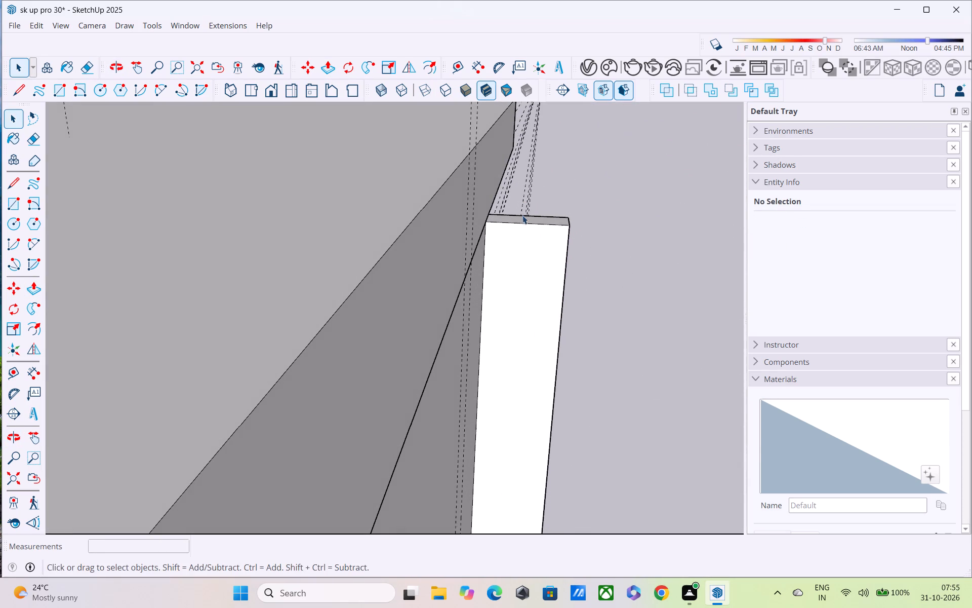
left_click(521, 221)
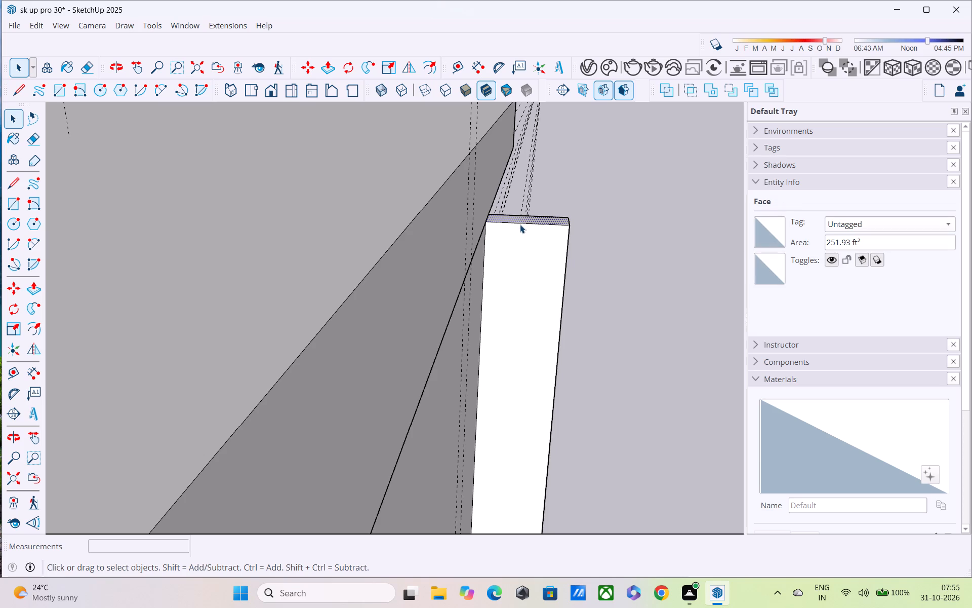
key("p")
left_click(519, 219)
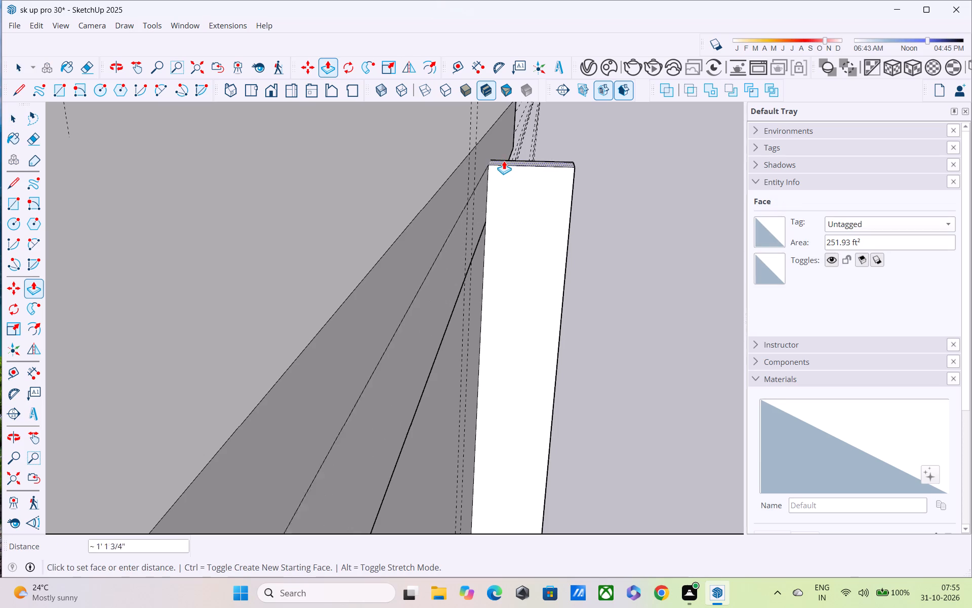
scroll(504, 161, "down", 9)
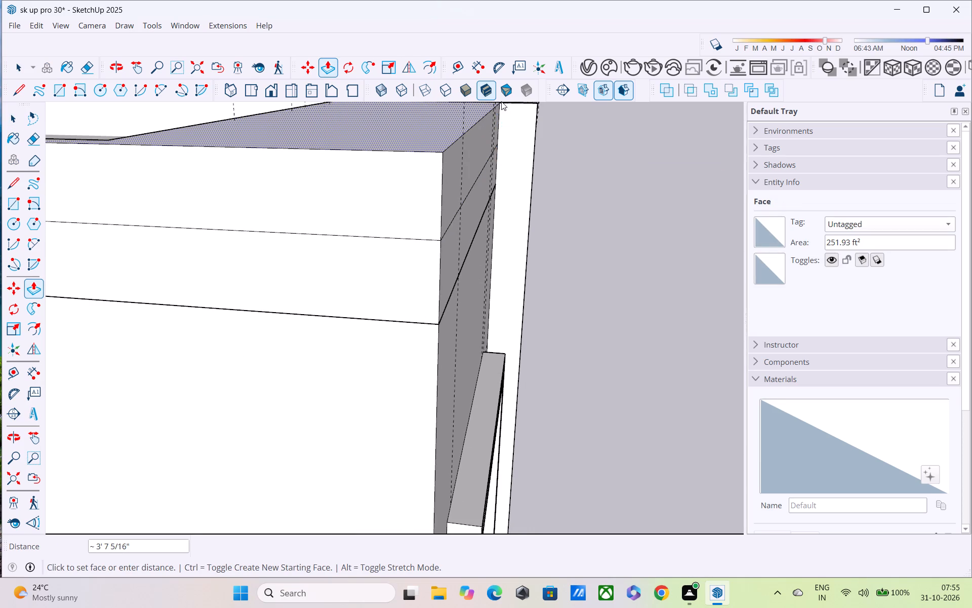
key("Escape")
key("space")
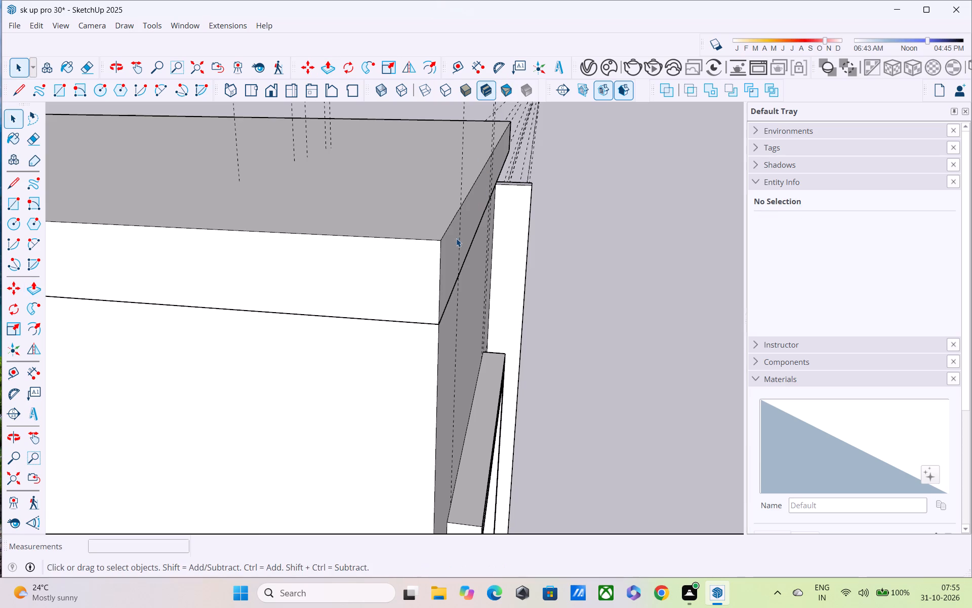
Explode the roof slab group so its faces join the rest of the house model.
left_click(456, 238)
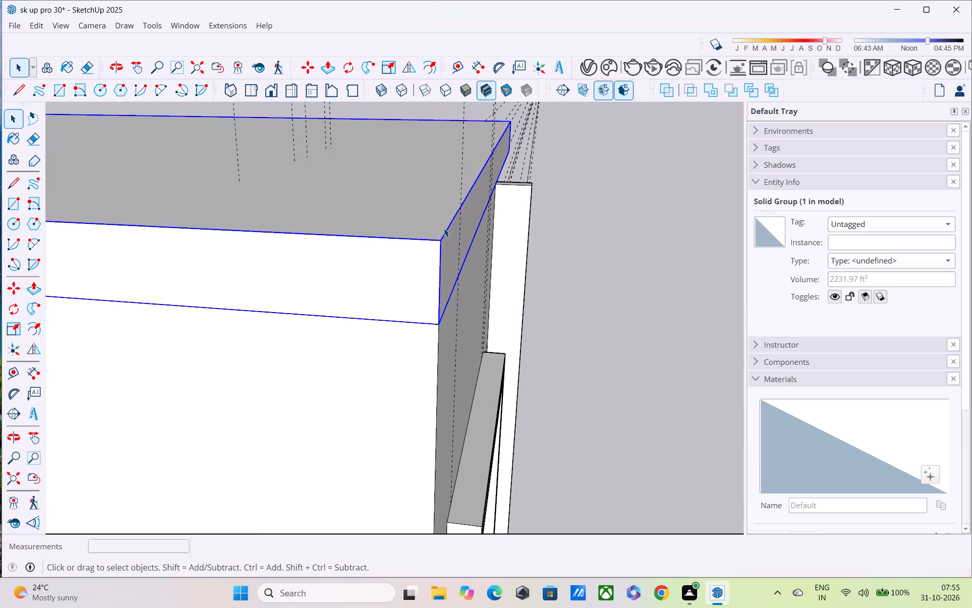
right_click(440, 233)
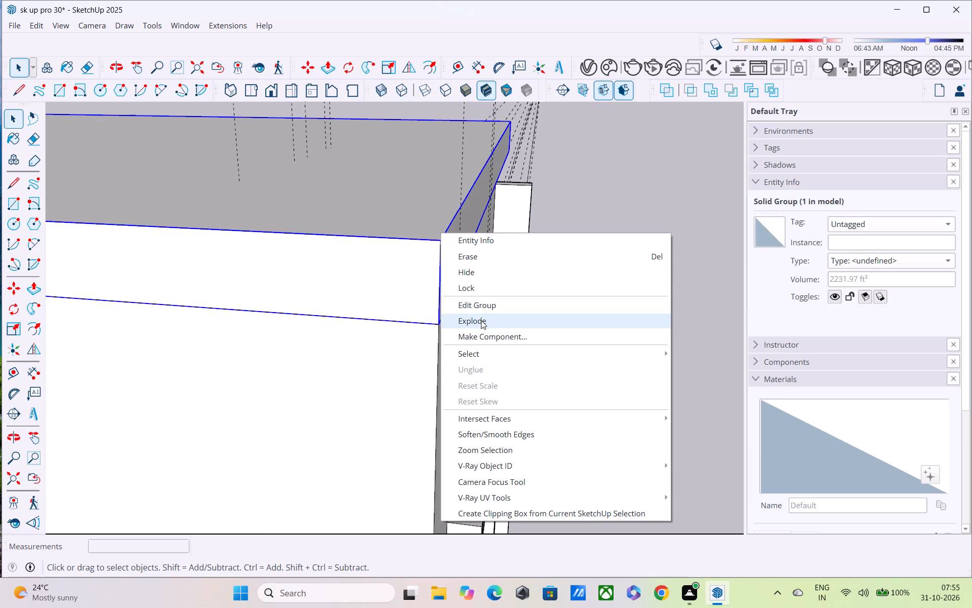
left_click(481, 320)
left_click(634, 154)
Push/Pull the top face of the fin beside the window up 1' 10", level with the roof slab's top.
scroll(554, 175, "up", 3)
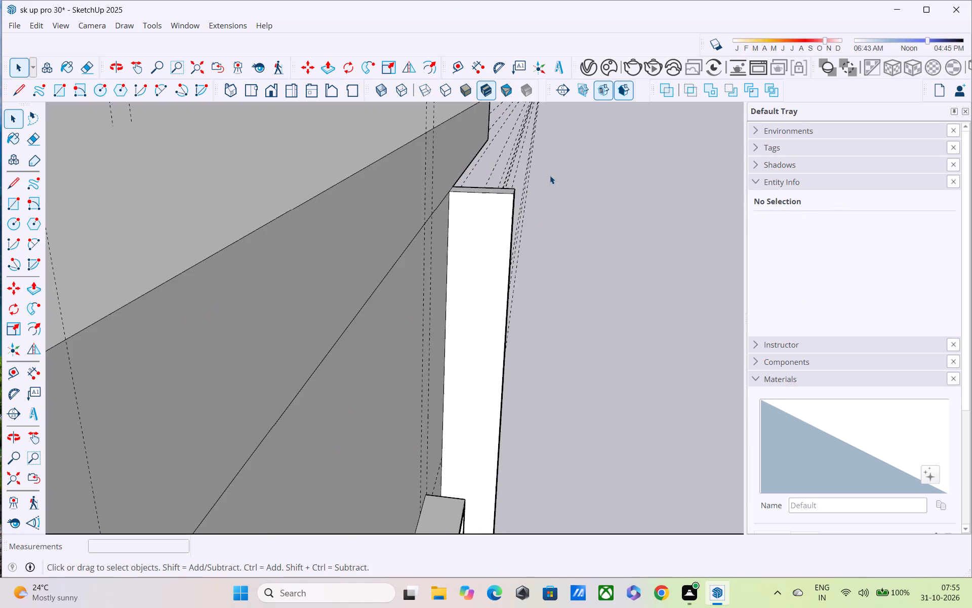
middle_click_drag(510, 160, 528, 136)
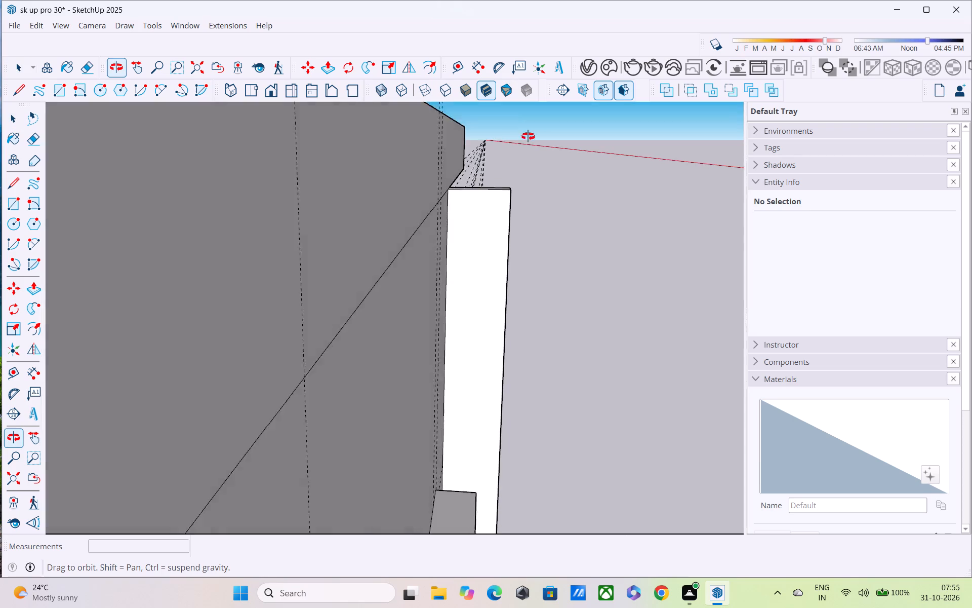
middle_click_drag(528, 136, 519, 157)
key("p")
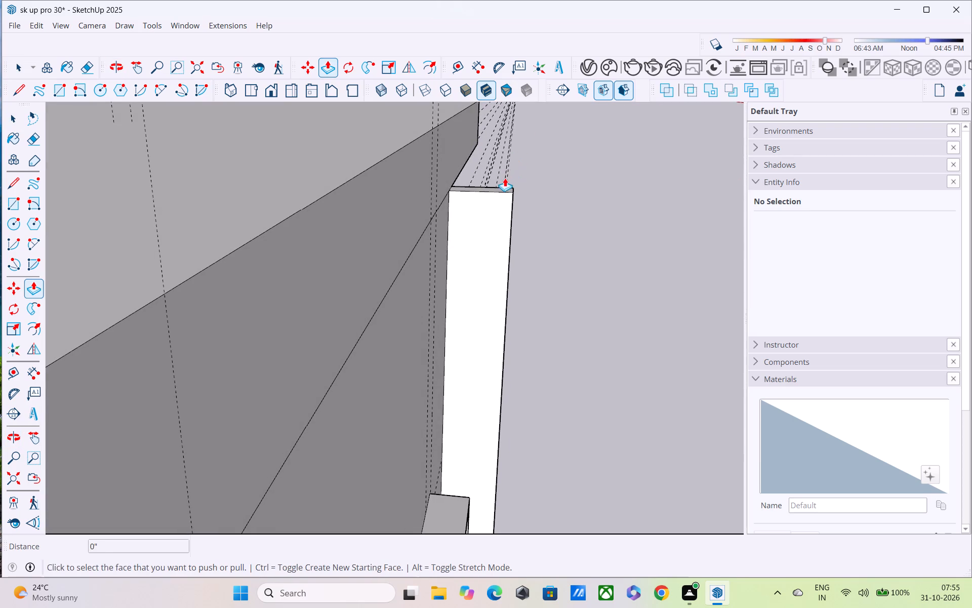
left_click(501, 188)
scroll(496, 86, "down", 3)
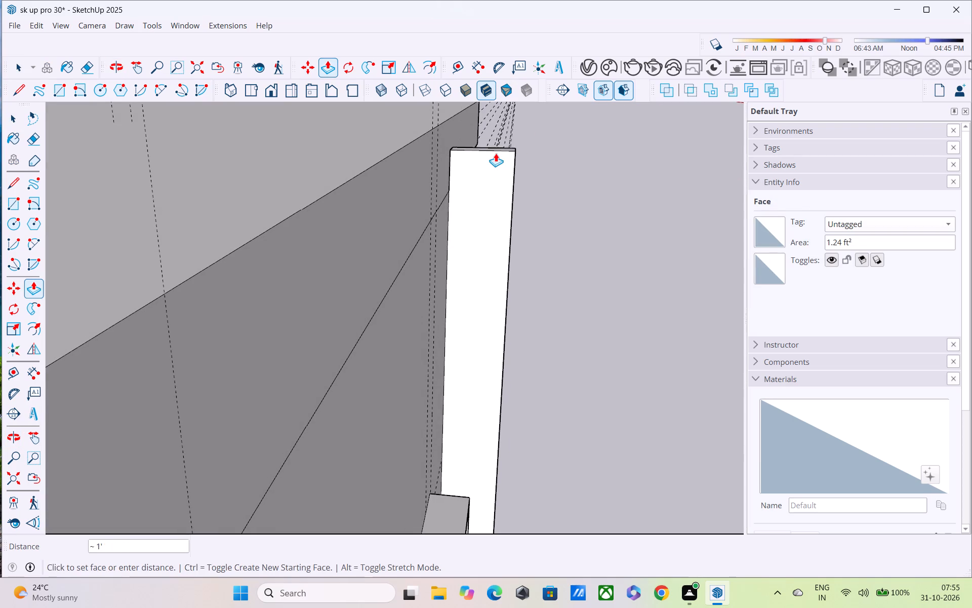
middle_click_drag(495, 156, 520, 334, "shift")
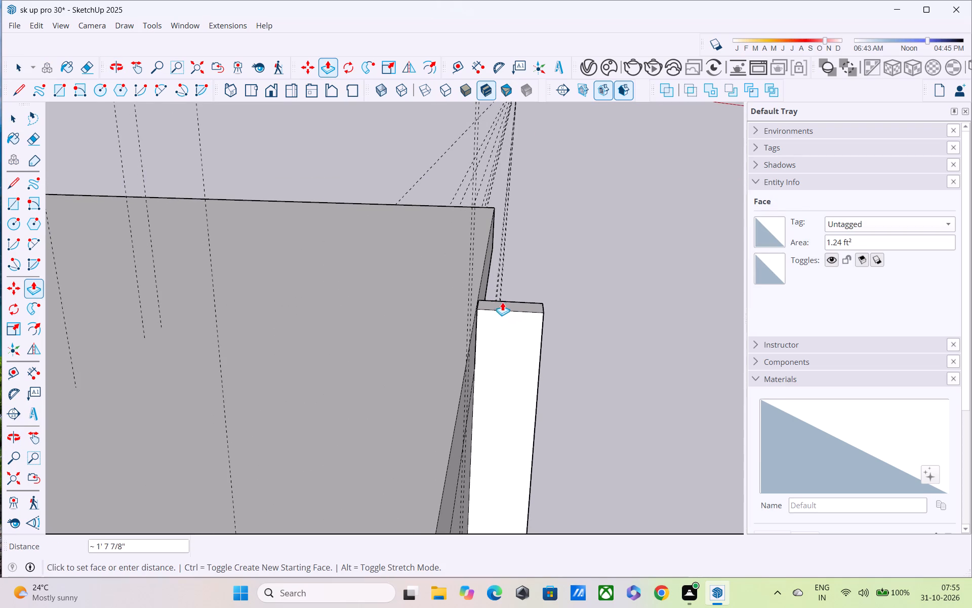
middle_click_drag(498, 291, 509, 341, "shift")
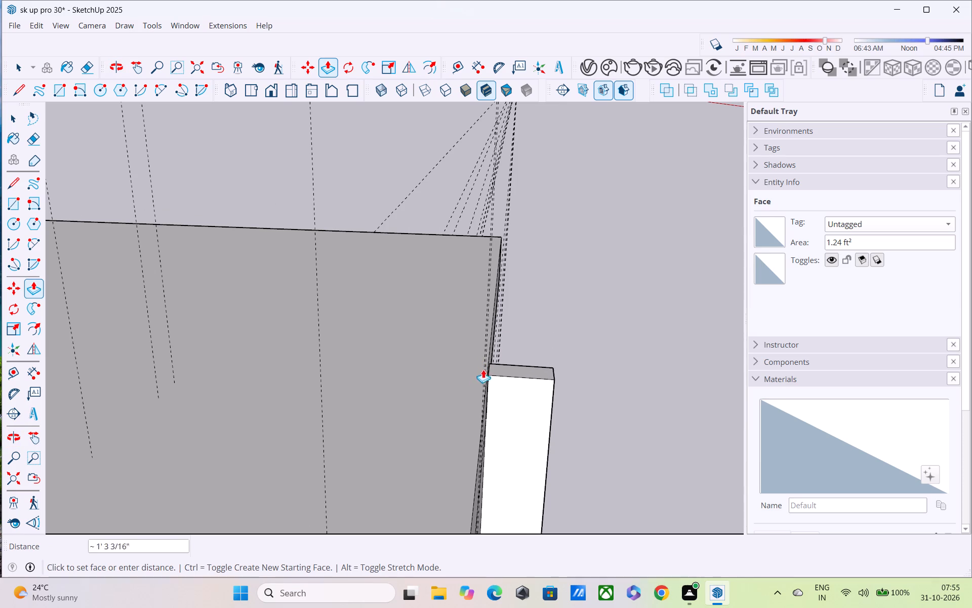
left_click(473, 407)
Push/Pull the fin's top face up another 10' above the roof.
scroll(499, 350, "up", 3)
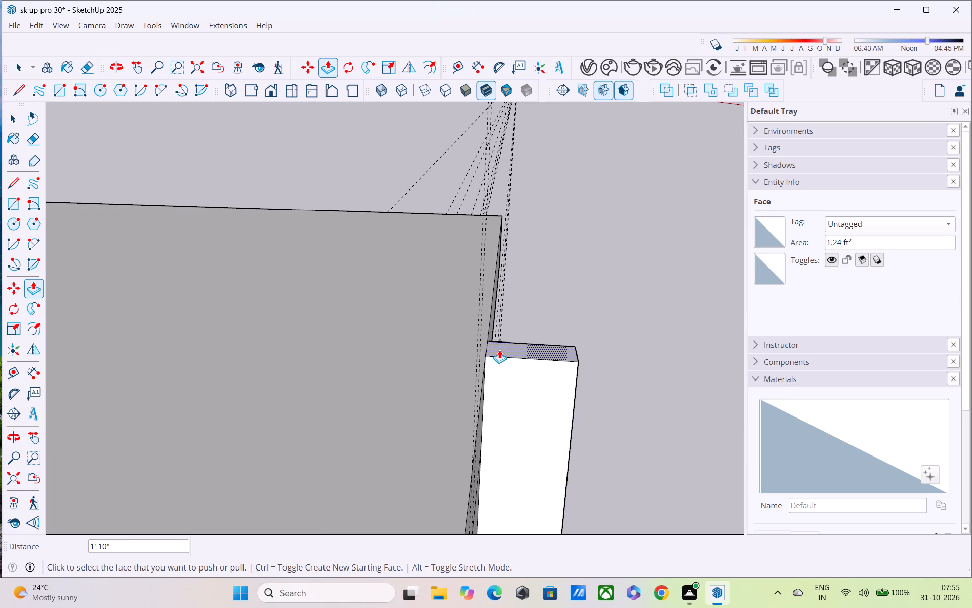
left_click(499, 350)
scroll(503, 247, "down", 3)
middle_click_drag(503, 247, 494, 351)
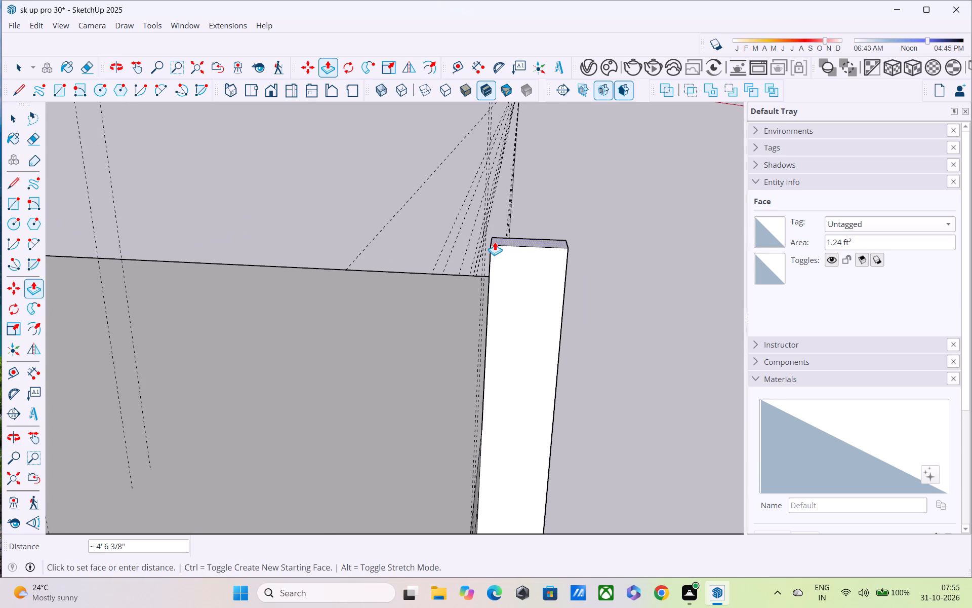
type("10'")
key("Return")
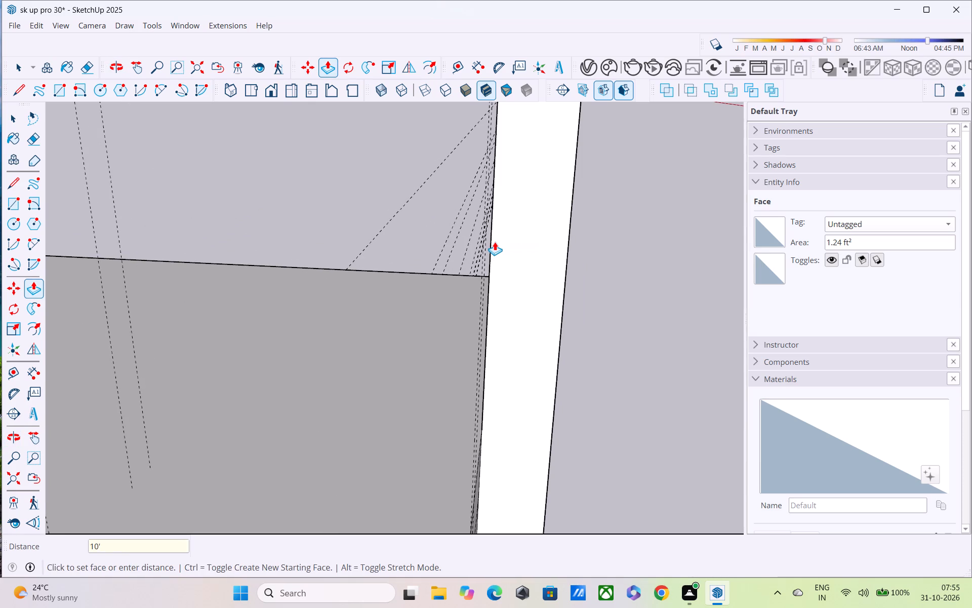
Examine the fin's extension above the roof from the back, above and the front of the house.
scroll(498, 255, "down", 3)
scroll(502, 296, "down", 3)
middle_click_drag(503, 324, 261, 284)
scroll(261, 281, "up", 1)
scroll(258, 277, "down", 5)
middle_click_drag(285, 300, 310, 256)
scroll(316, 253, "up", 1)
scroll(323, 248, "down", 4)
middle_click_drag(333, 261, 626, 324)
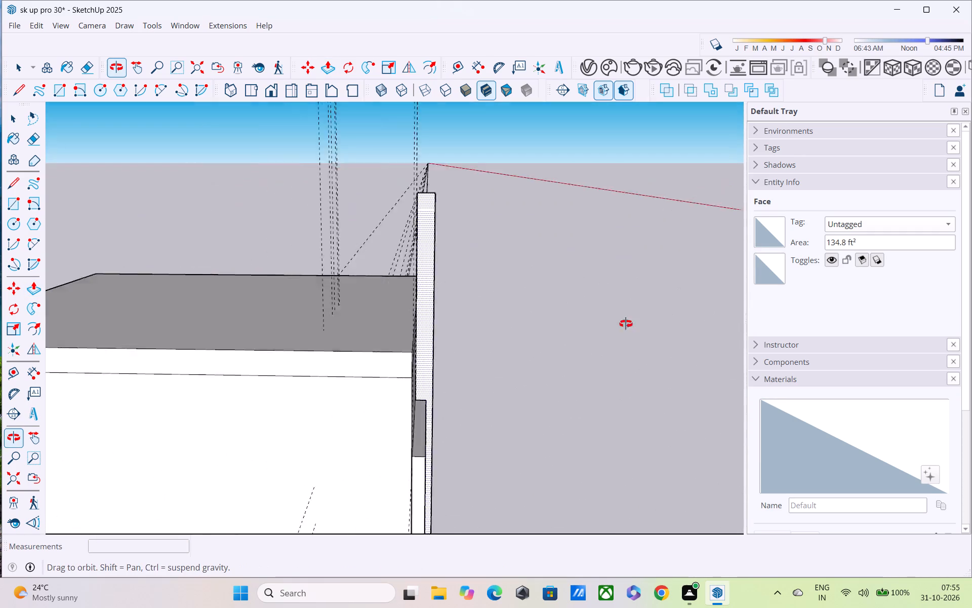
middle_click_drag(626, 324, 742, 340)
scroll(734, 324, "down", 3)
middle_click_drag(726, 326, 692, 364)
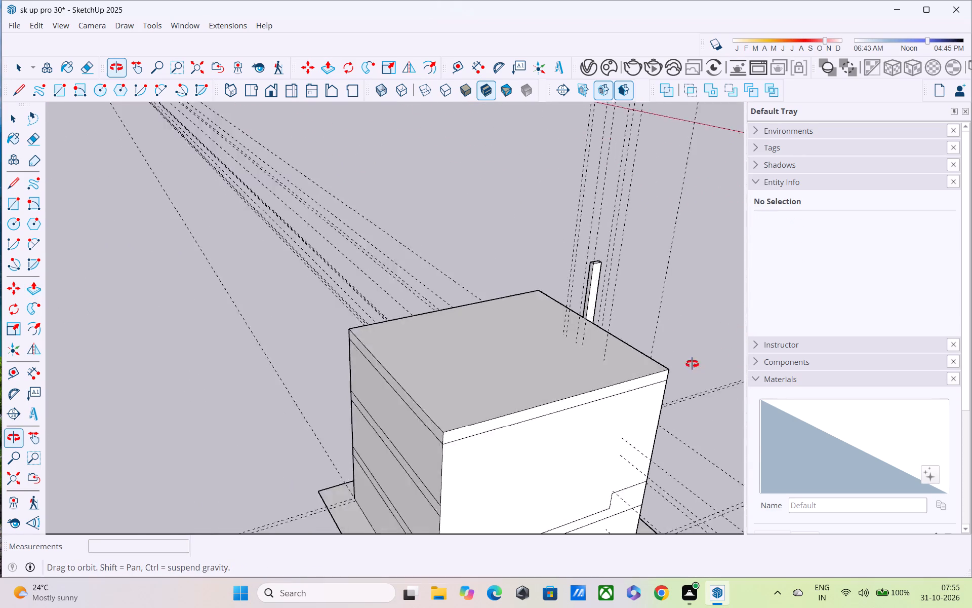
middle_click_drag(692, 364, 549, 315)
scroll(548, 305, "down", 2)
middle_click_drag(548, 305, 406, 289)
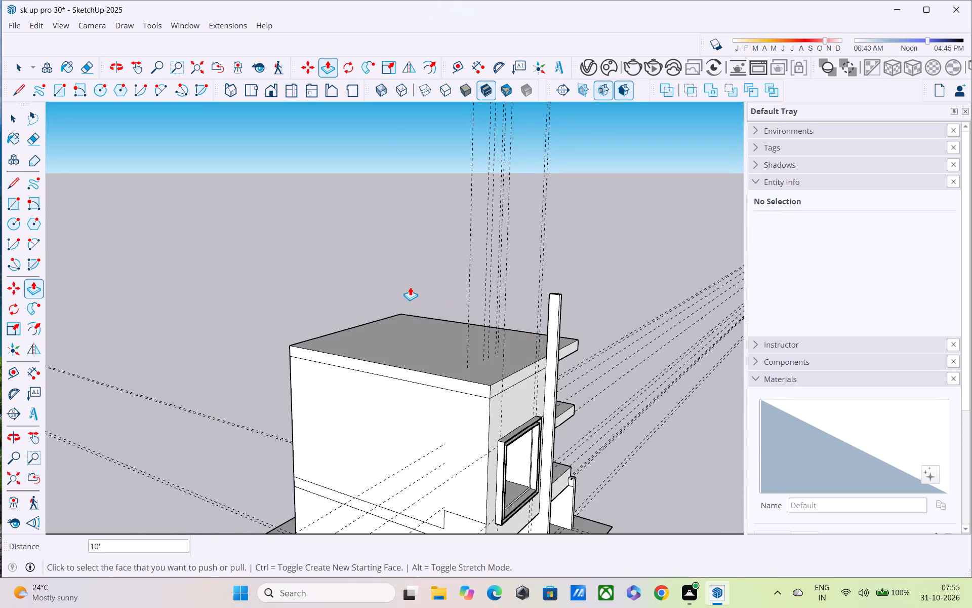
scroll(410, 287, "down", 2)
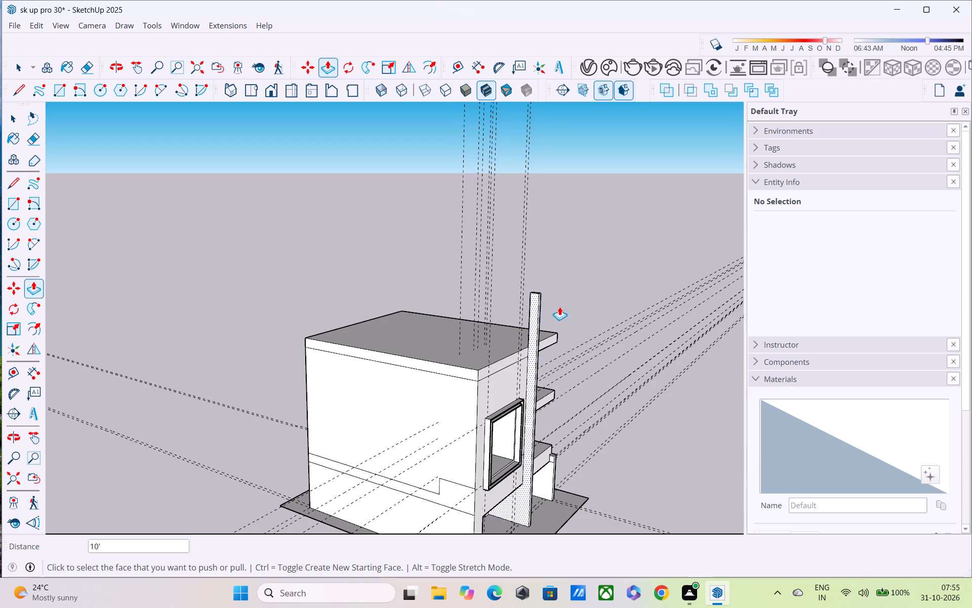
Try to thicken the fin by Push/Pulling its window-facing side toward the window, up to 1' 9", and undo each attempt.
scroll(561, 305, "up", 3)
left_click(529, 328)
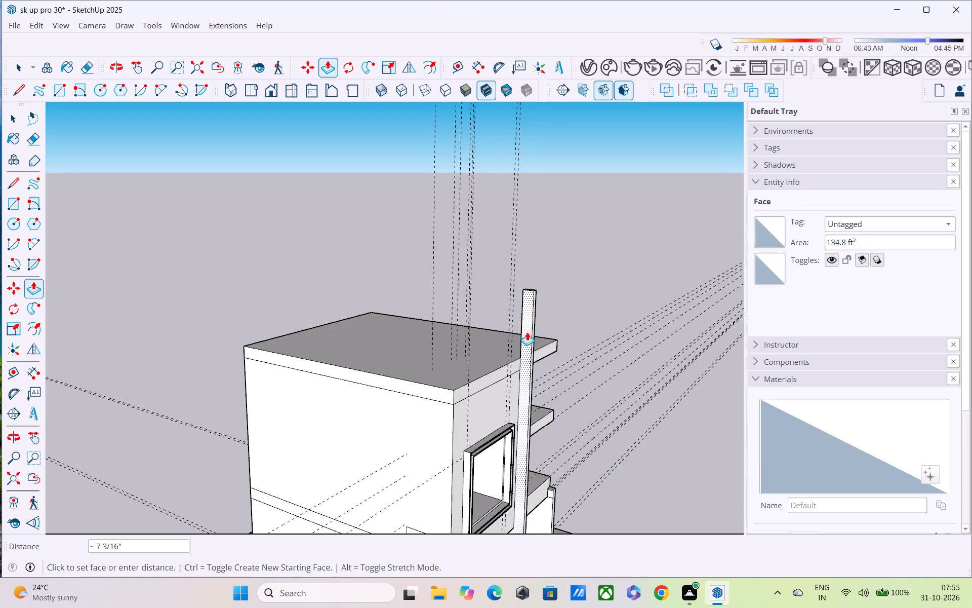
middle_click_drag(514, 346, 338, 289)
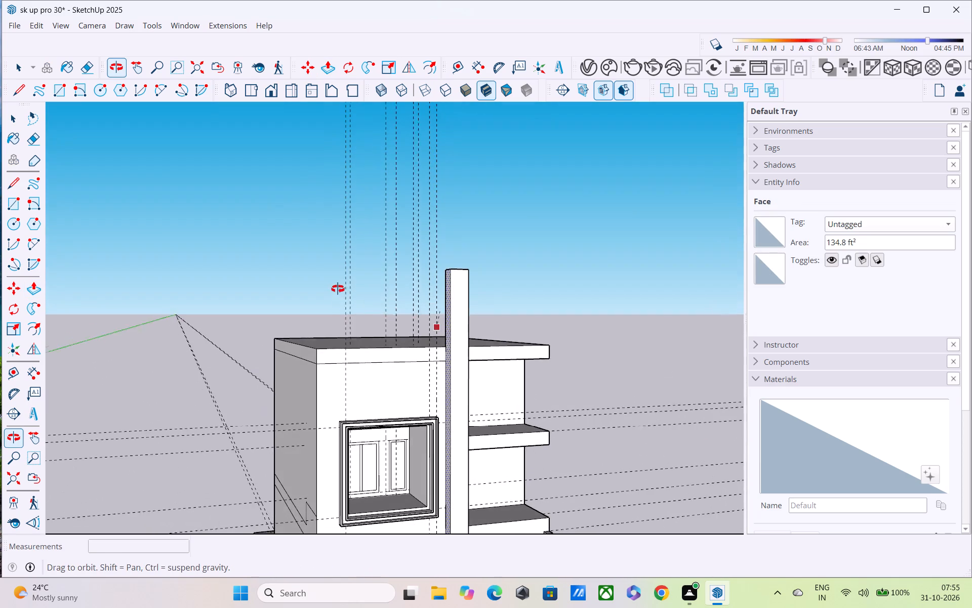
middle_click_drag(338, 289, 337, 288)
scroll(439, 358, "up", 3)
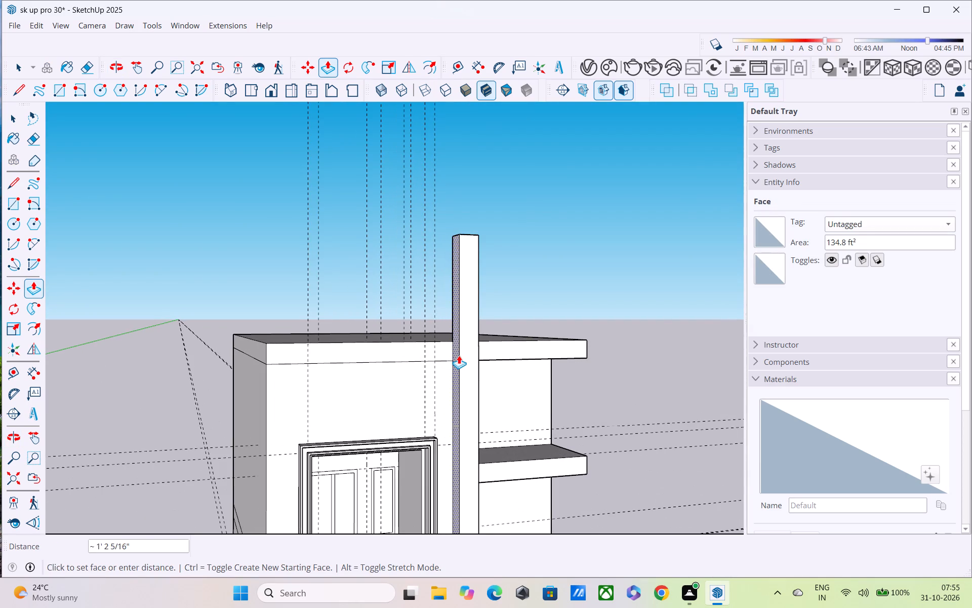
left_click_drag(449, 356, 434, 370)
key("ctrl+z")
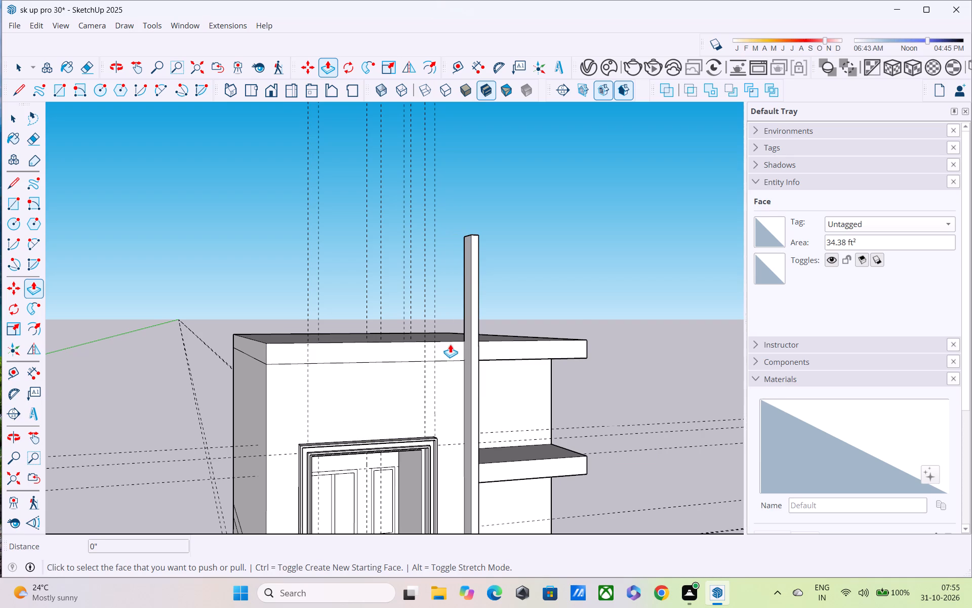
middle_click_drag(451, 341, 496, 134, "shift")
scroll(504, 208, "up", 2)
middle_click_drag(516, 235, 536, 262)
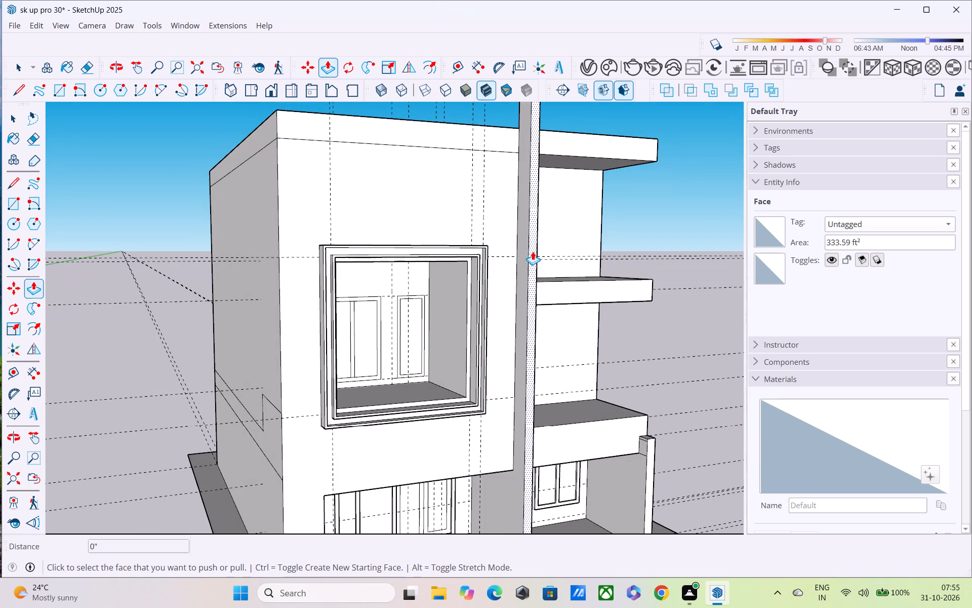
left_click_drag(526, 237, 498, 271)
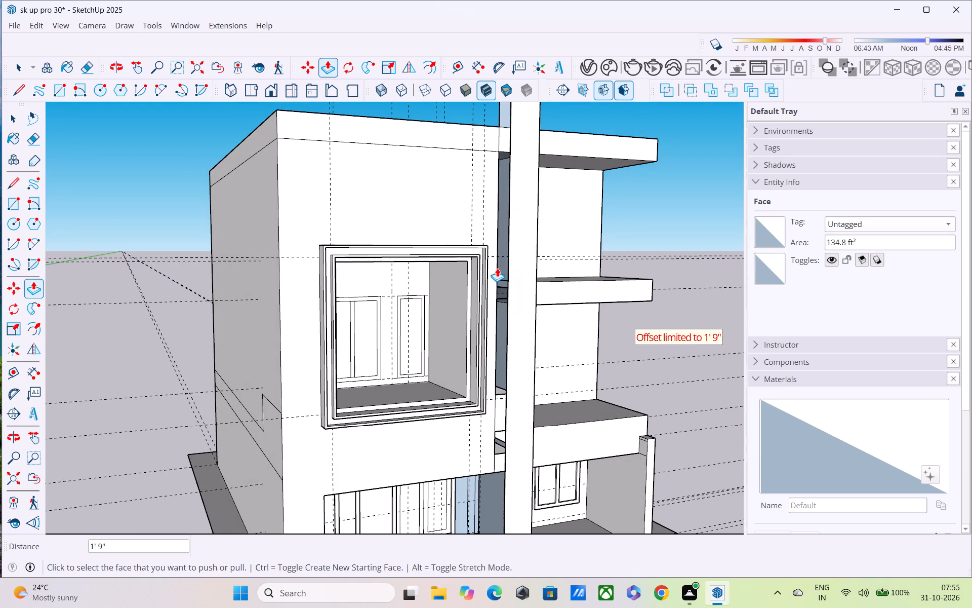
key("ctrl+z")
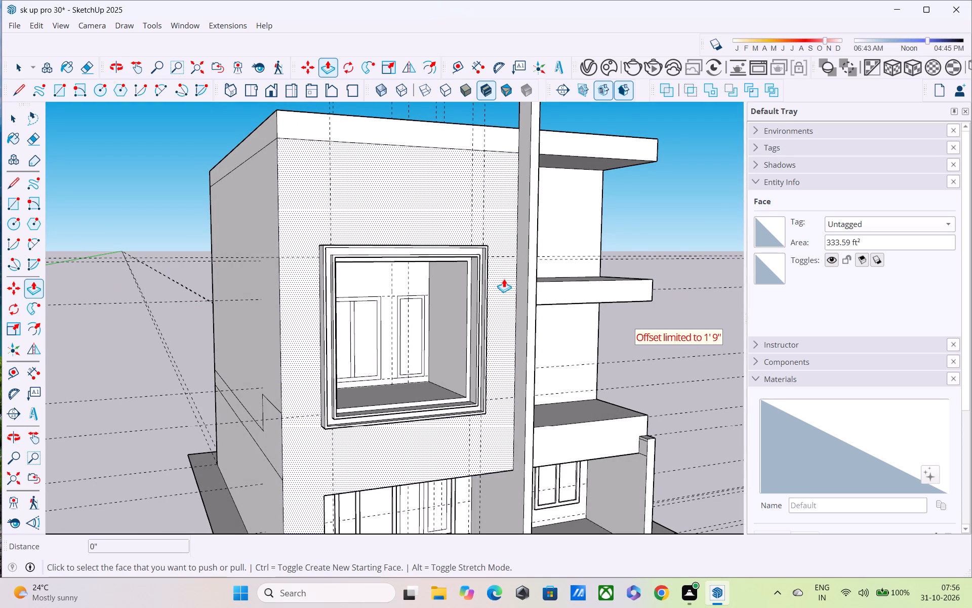
Draw a 7' line across the fin's window-facing side, from the overhang's outer bottom corner back to the ground-floor wall.
middle_click_drag(496, 344, 525, 172)
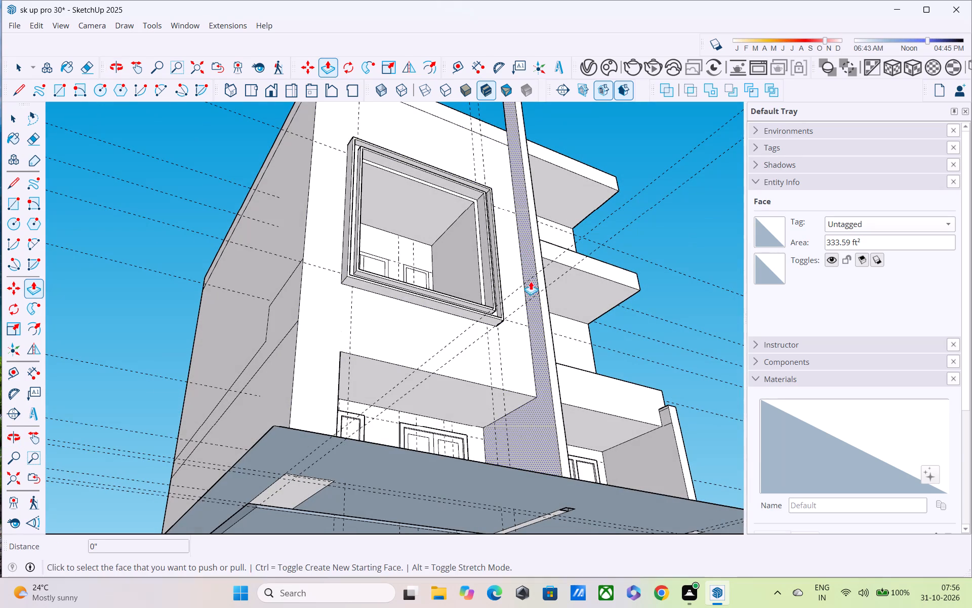
middle_click_drag(530, 343, 536, 400)
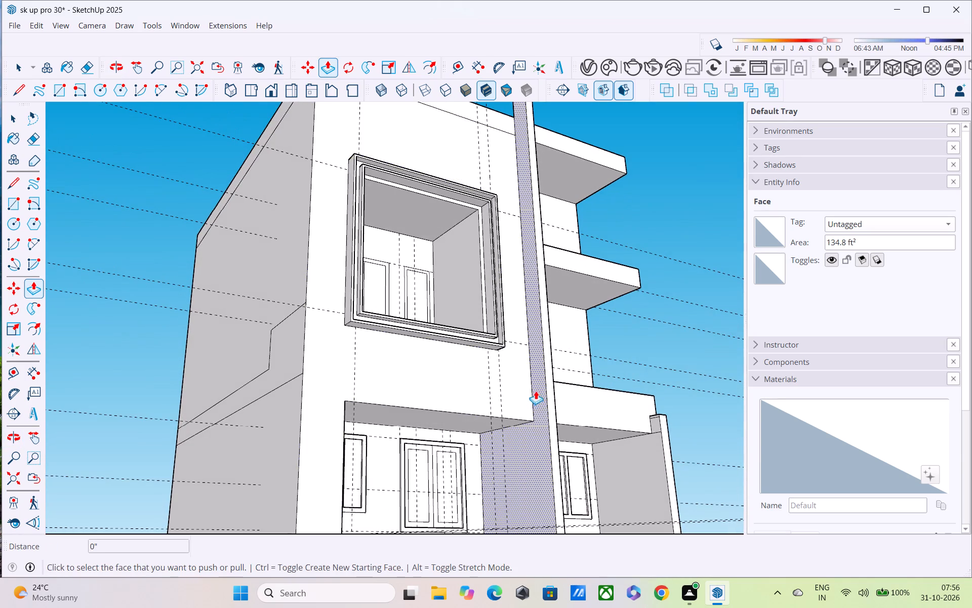
key("l")
scroll(543, 411, "up", 2)
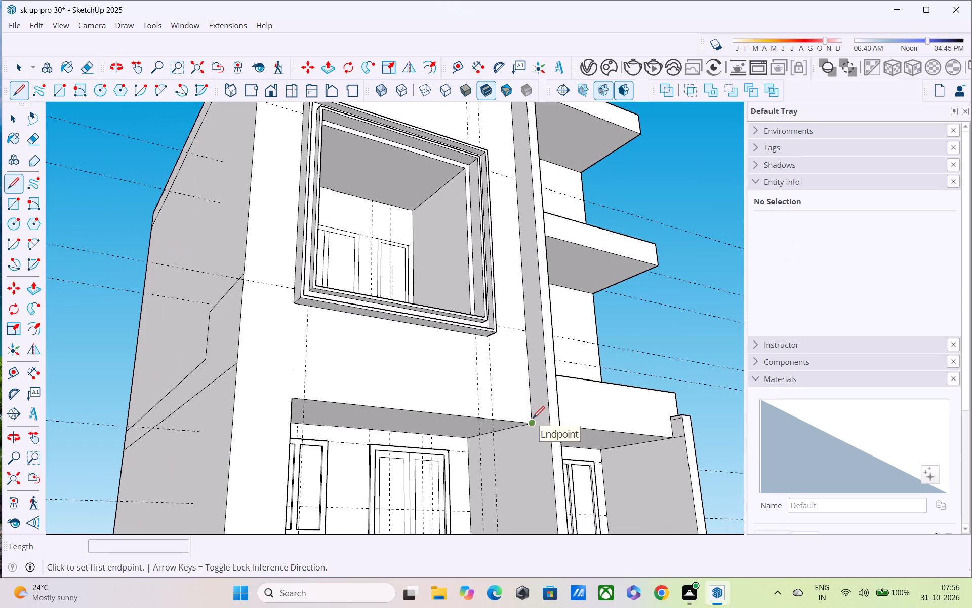
left_click(532, 420)
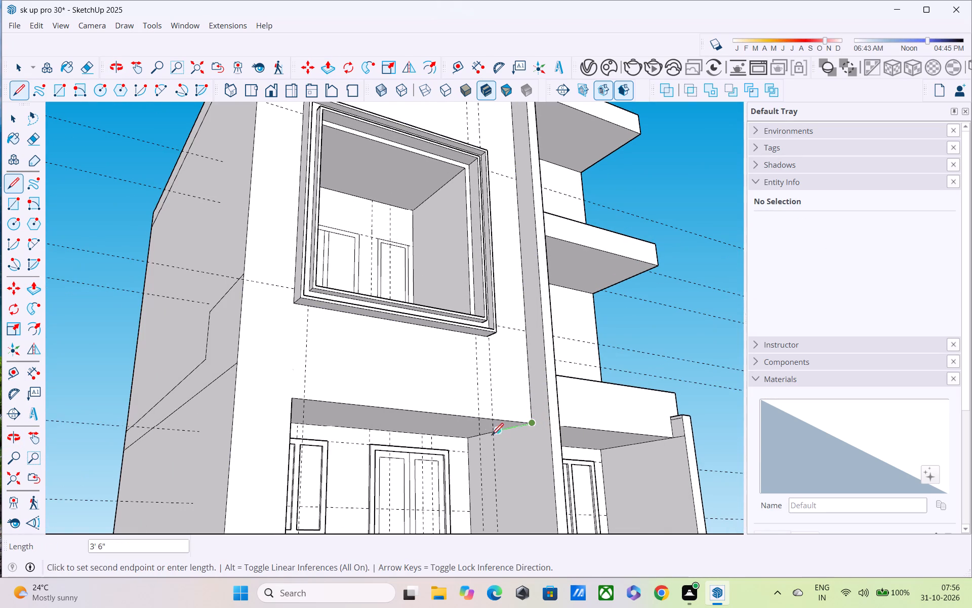
left_click(468, 442)
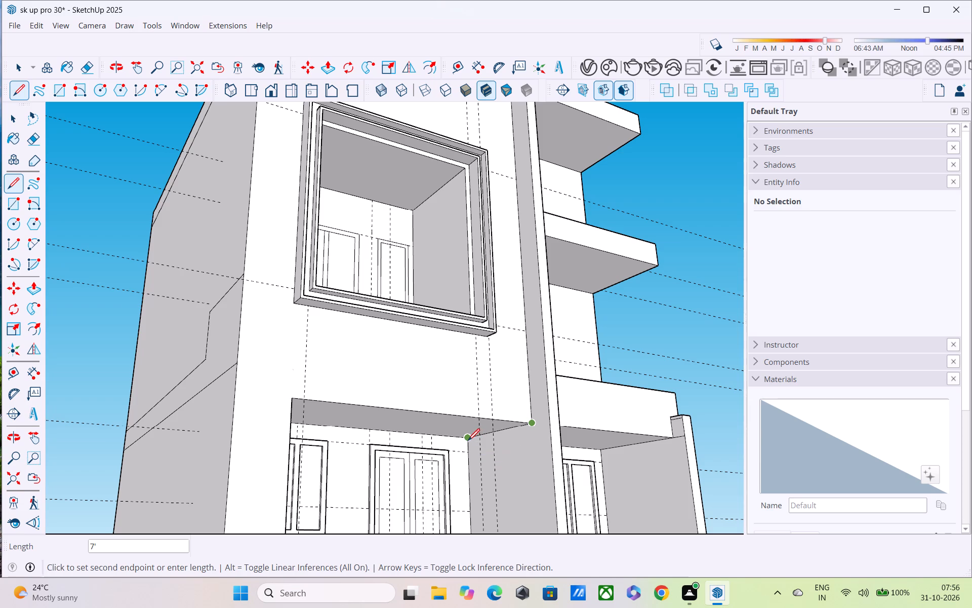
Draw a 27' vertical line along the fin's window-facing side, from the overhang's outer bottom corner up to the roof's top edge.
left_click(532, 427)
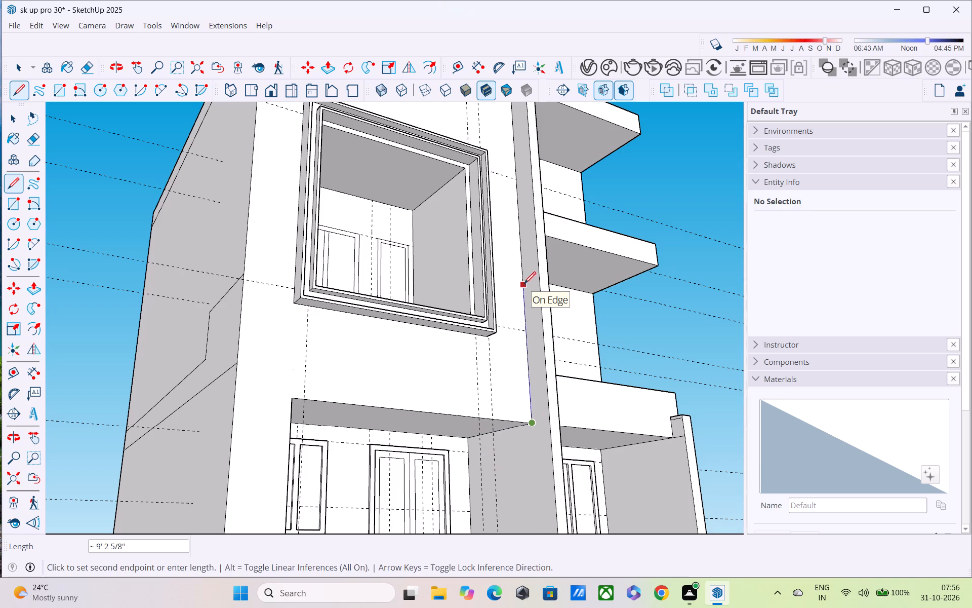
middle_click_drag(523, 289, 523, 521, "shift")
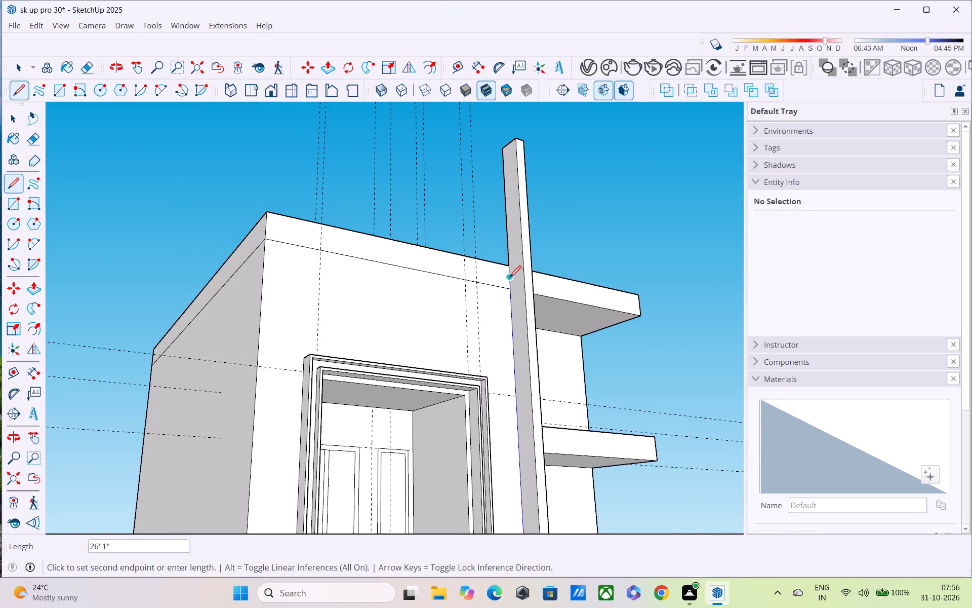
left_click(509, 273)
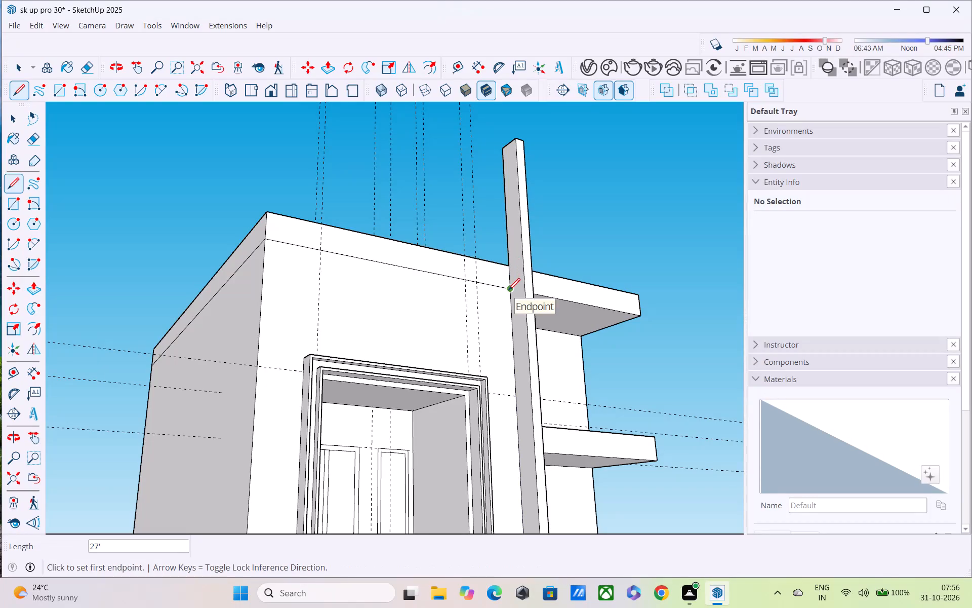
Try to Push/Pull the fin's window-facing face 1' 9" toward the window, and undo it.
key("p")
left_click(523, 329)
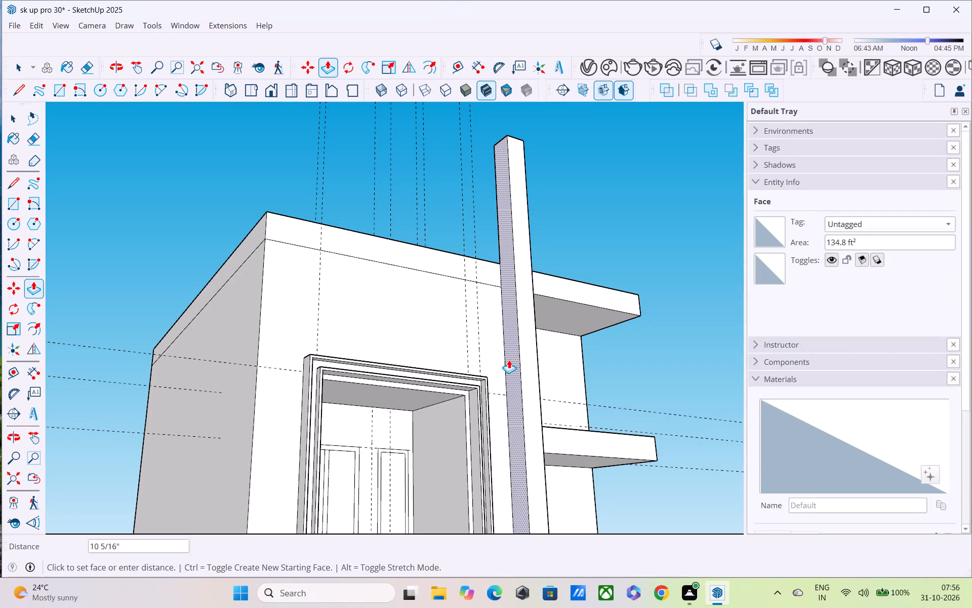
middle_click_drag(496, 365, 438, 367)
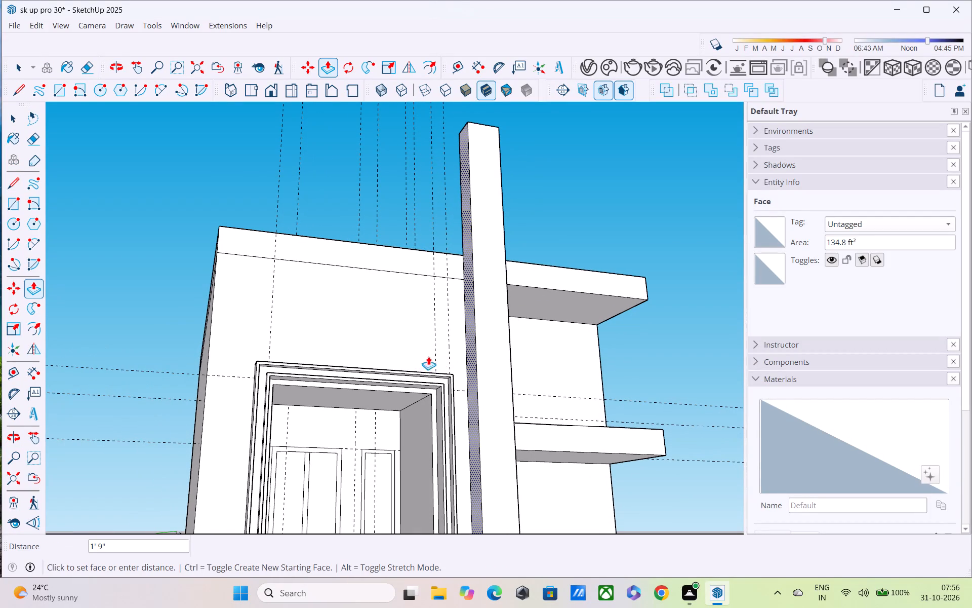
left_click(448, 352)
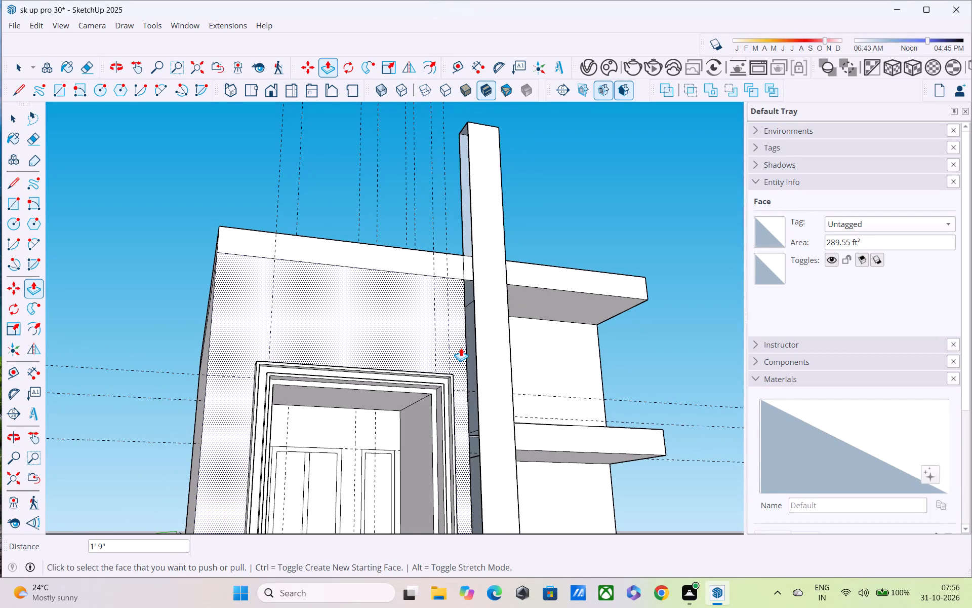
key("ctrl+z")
Examine the fin against the front wall, window frame and roof from below, the front and the side of the house.
middle_click_drag(468, 344, 465, 344)
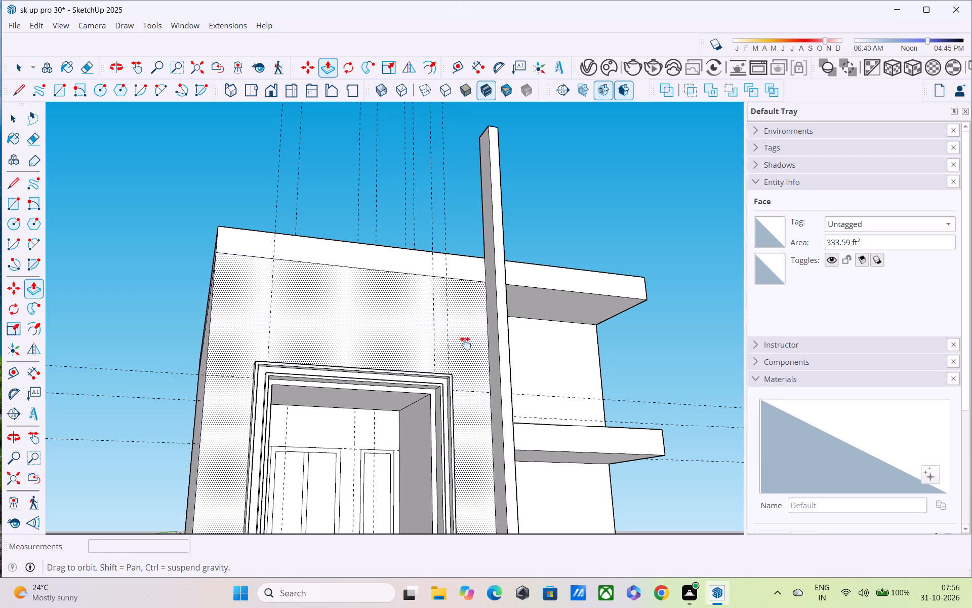
middle_click_drag(465, 344, 447, 160)
scroll(450, 200, "down", 2)
middle_click_drag(453, 264, 427, 226)
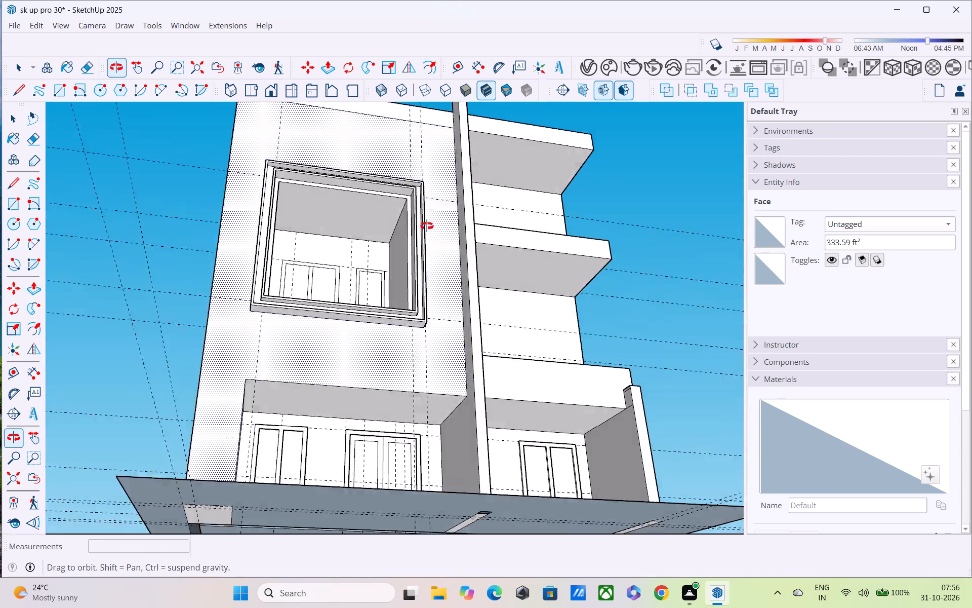
middle_click_drag(427, 226, 603, 364)
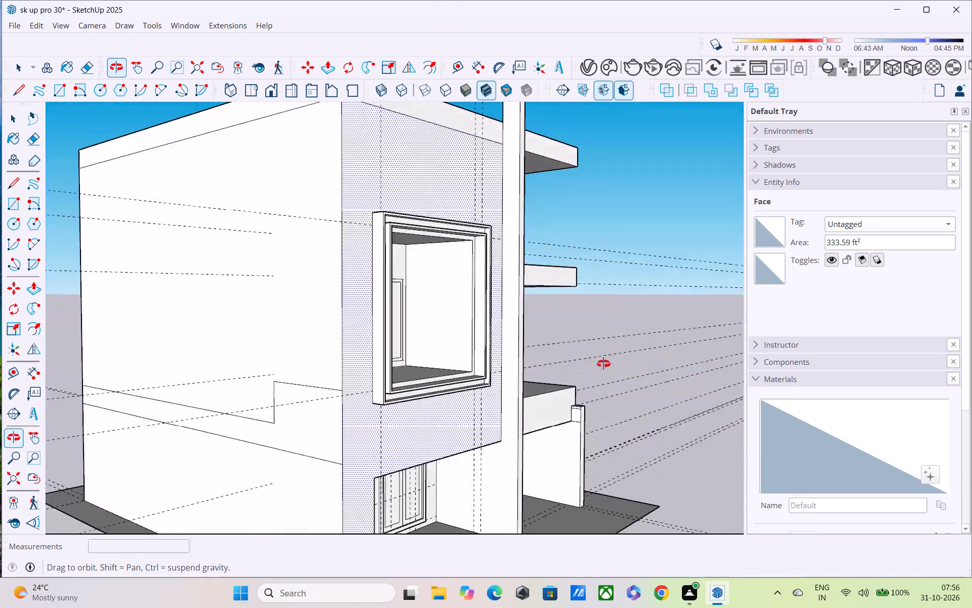
middle_click_drag(603, 364, 453, 313)
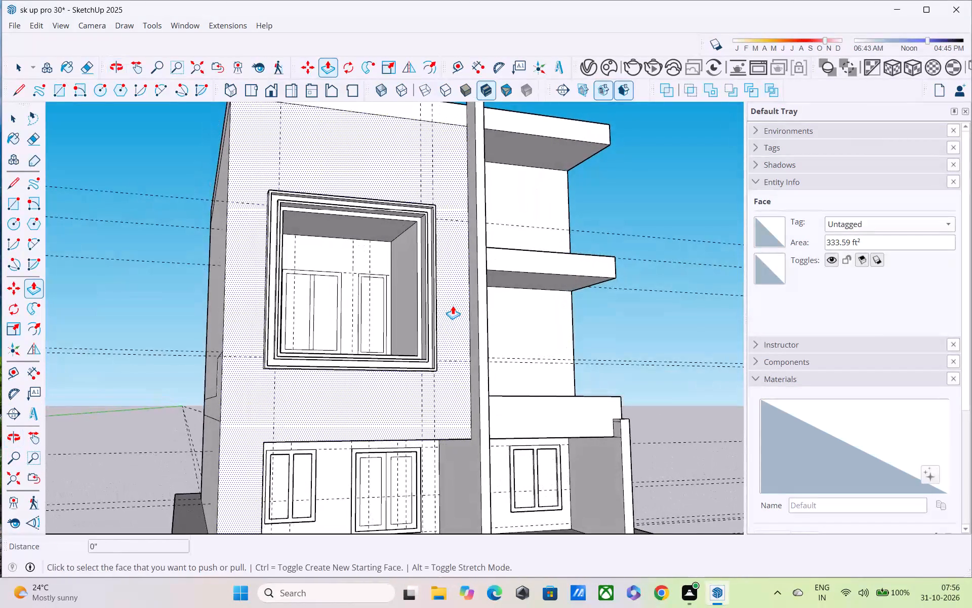
scroll(454, 302, "down", 7)
middle_click_drag(458, 314, 699, 382)
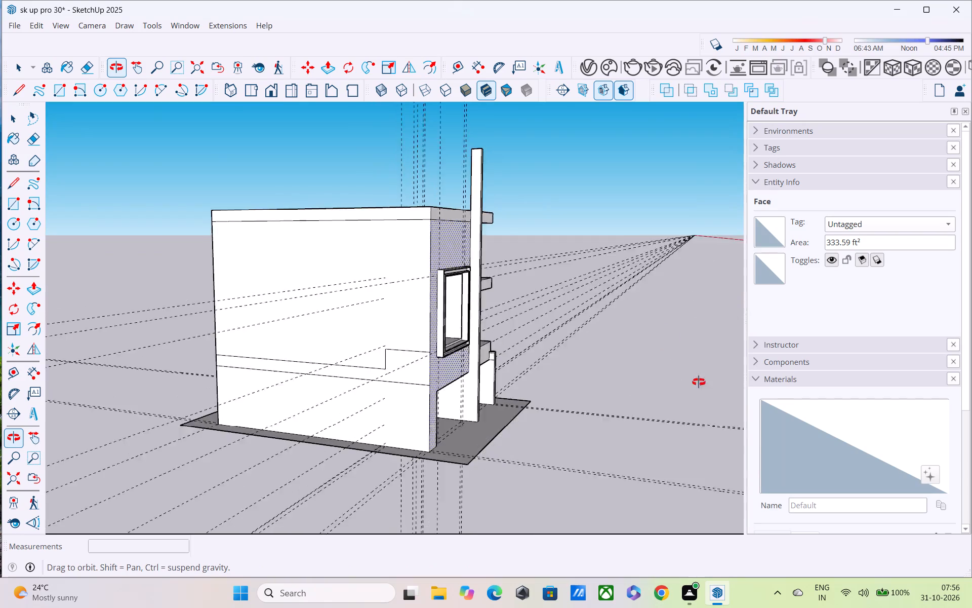
middle_click_drag(699, 382, 532, 344)
Undo the fin's lines, roof extension and joining edits, back to separate upper and lower segments with the gap between them.
key("ctrl+z")
key("ctrl+z")
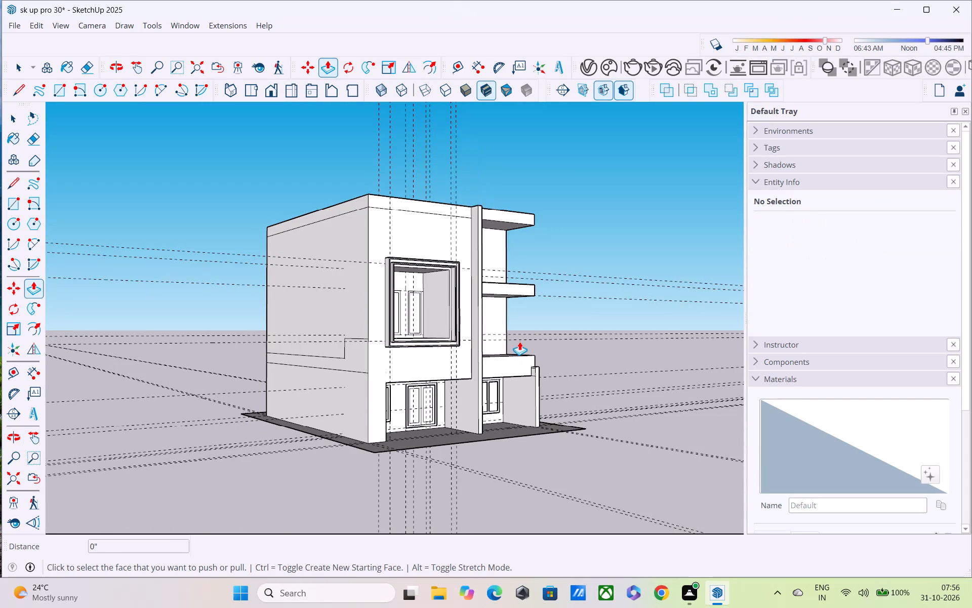
key("ctrl+z")
key("ctrl+z")
key("ctrl+z")
key("ctrl+z")
key("ctrl+z")
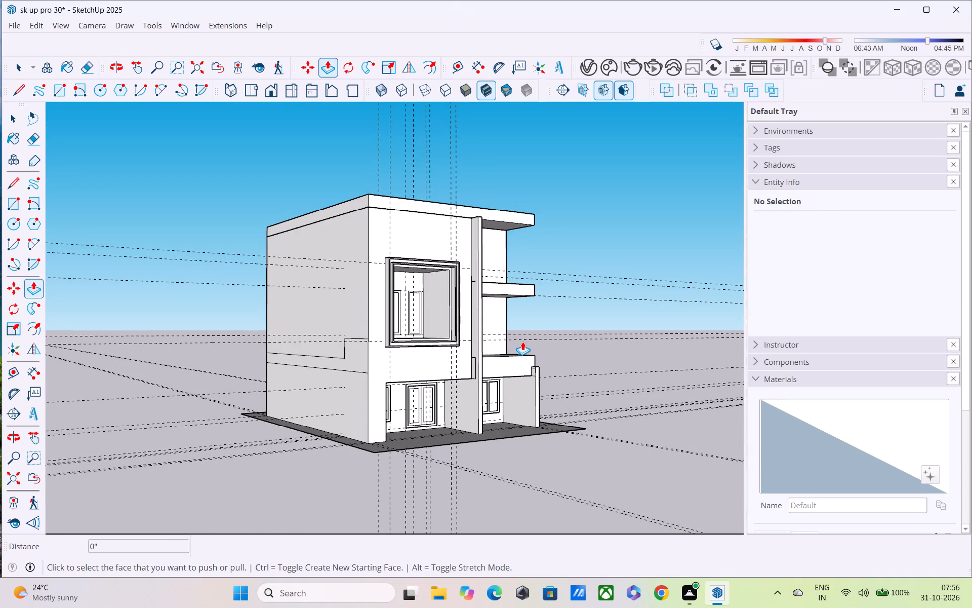
key("ctrl+z")
key("ctrl+z")
key("ctrl+z")
key("ctrl+z")
type("ZZ")
key("ctrl+z")
key("ctrl+z")
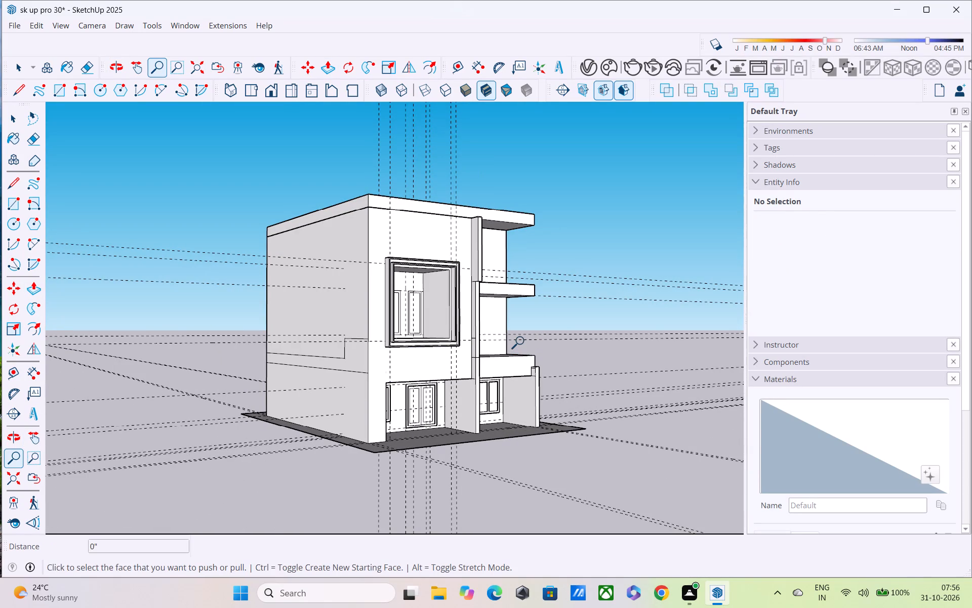
key("ctrl+z")
Push/Pull the upper fin segment's front face back about 7 7/8", flush with the lower segment's front.
middle_click_drag(522, 342, 459, 412)
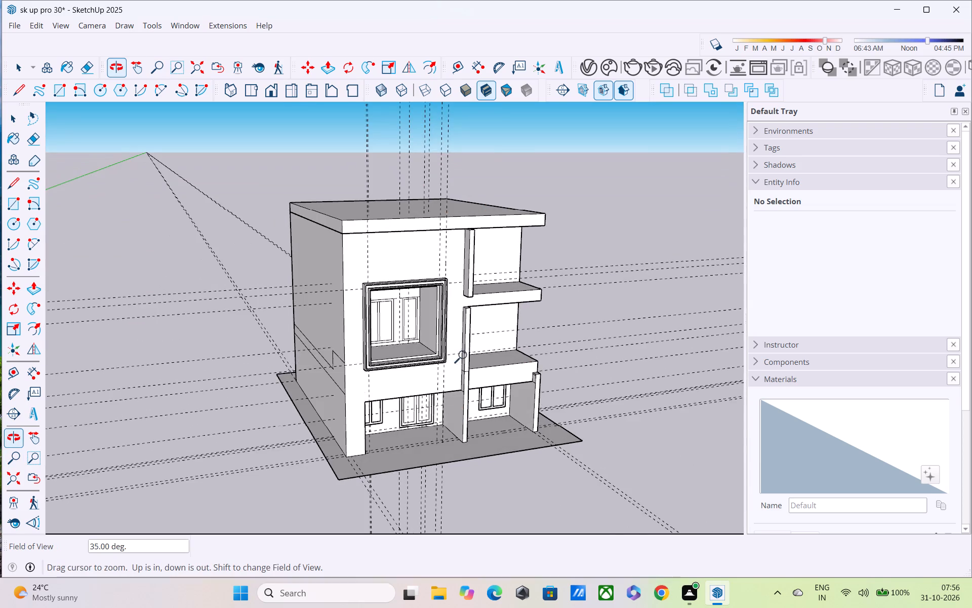
scroll(467, 344, "up", 9)
middle_click_drag(468, 297, 458, 259)
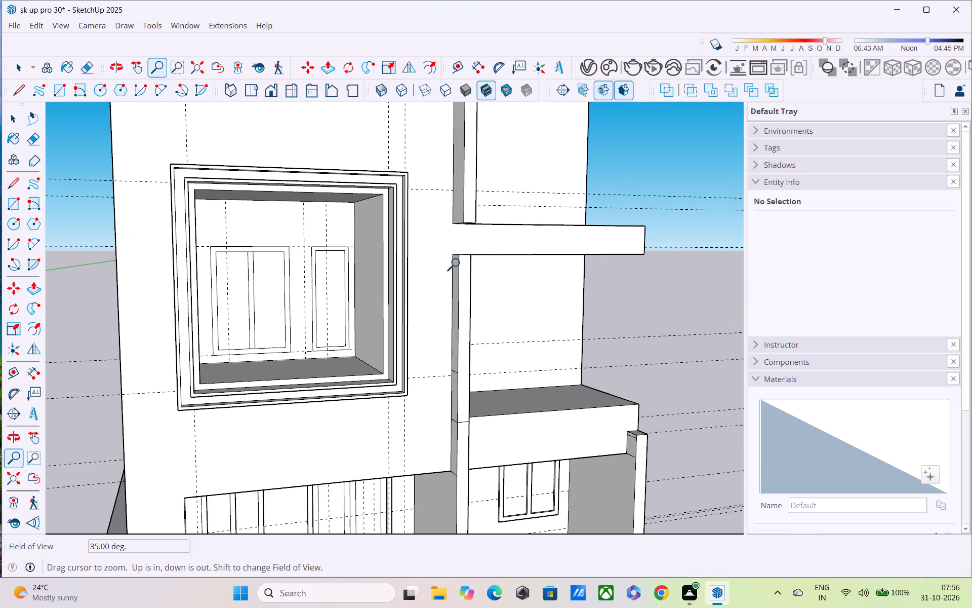
middle_click_drag(480, 242, 529, 323)
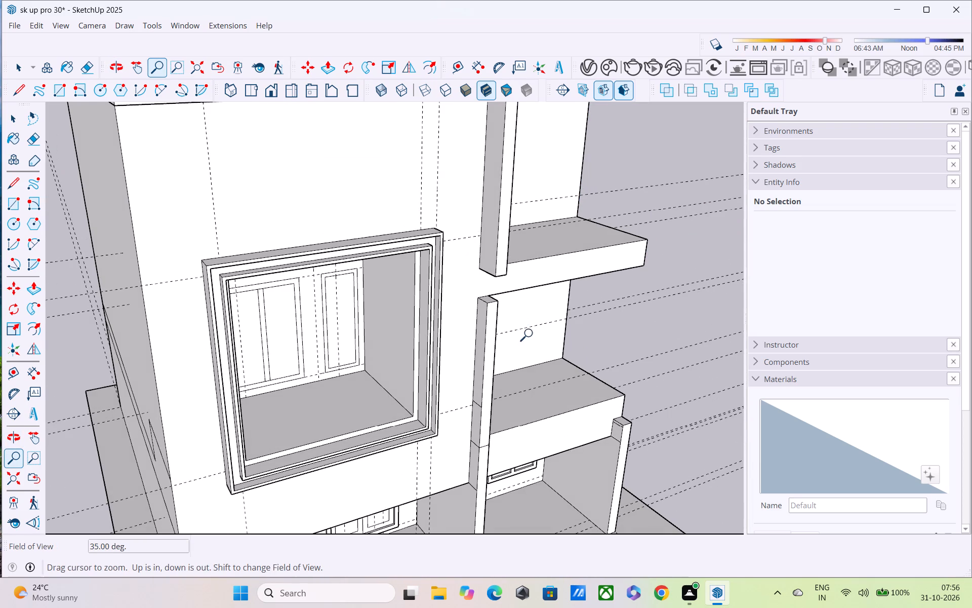
key("p")
left_click(502, 251)
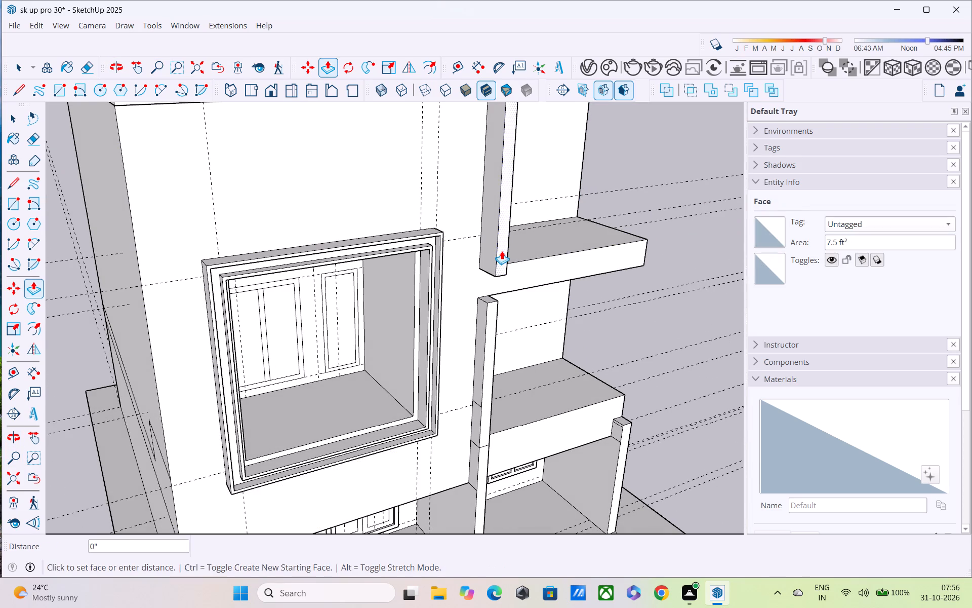
left_click(495, 327)
Push/Pull the lower fin segment's top face up 1' 10" to meet the upper segment's underside.
middle_click_drag(495, 327, 491, 319)
scroll(490, 316, "down", 1)
middle_click_drag(490, 315, 466, 220)
scroll(466, 220, "up", 1, "shift")
scroll(466, 221, "down", 3)
middle_click_drag(469, 239, 471, 389)
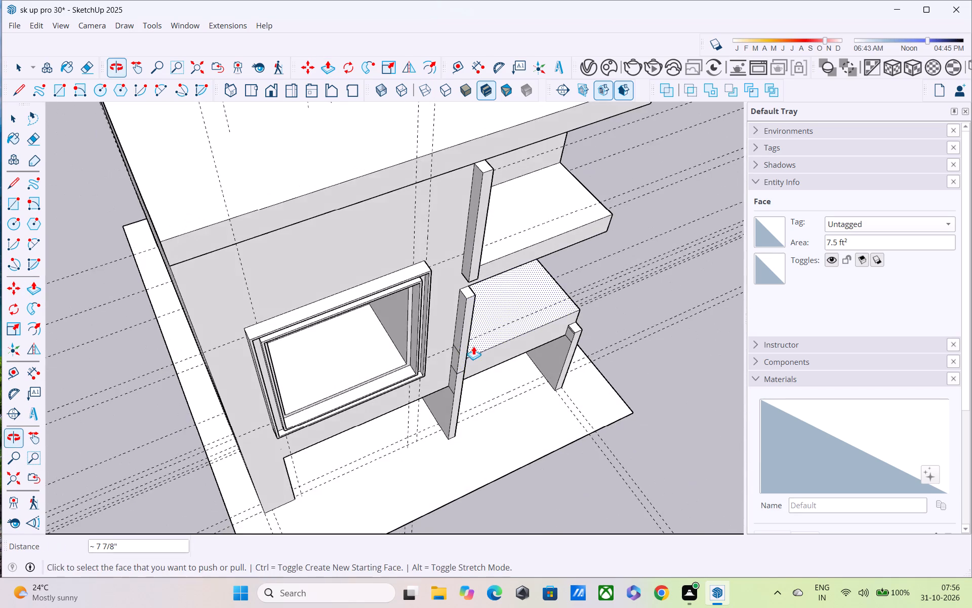
scroll(473, 341, "up", 4)
scroll(453, 233, "up", 2)
left_click(471, 268)
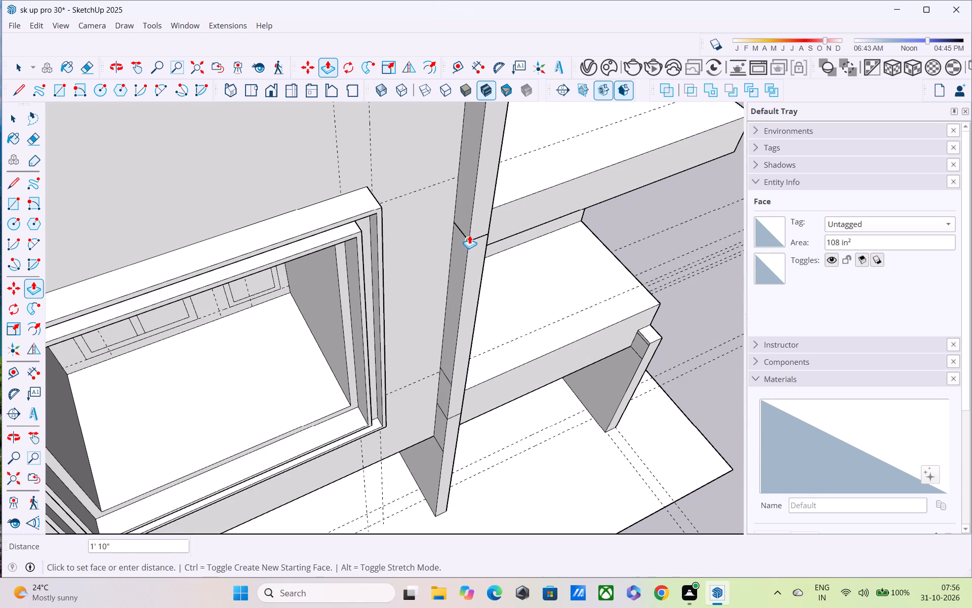
left_click(469, 235)
Erase the three horizontal edges across the fin's window-facing side below the window, merging it with the ground-floor side face.
middle_click_drag(502, 285, 503, 279)
middle_click_drag(477, 328, 564, 169)
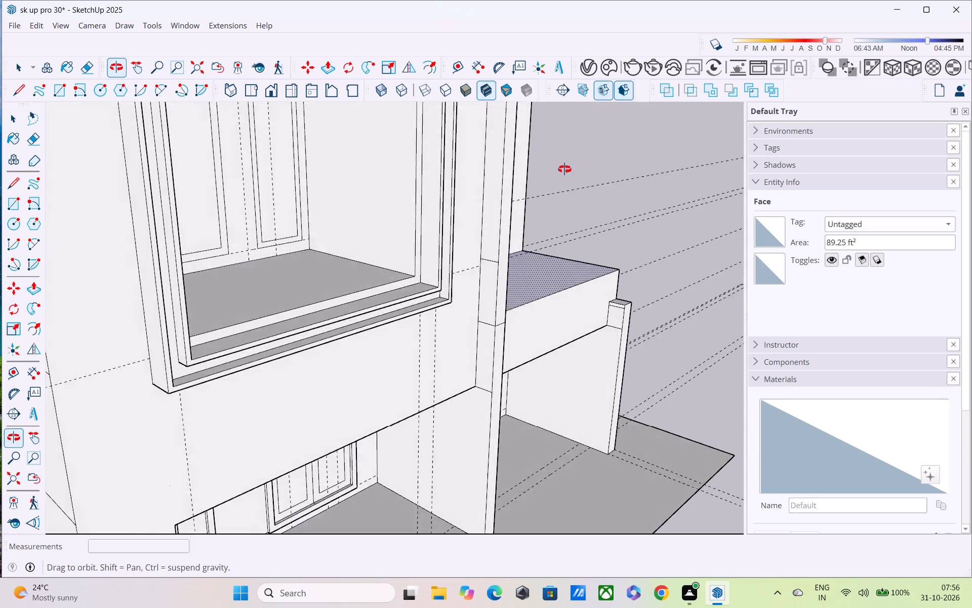
middle_click_drag(564, 169, 590, 91)
scroll(532, 346, "up", 5)
middle_click_drag(386, 360, 409, 289)
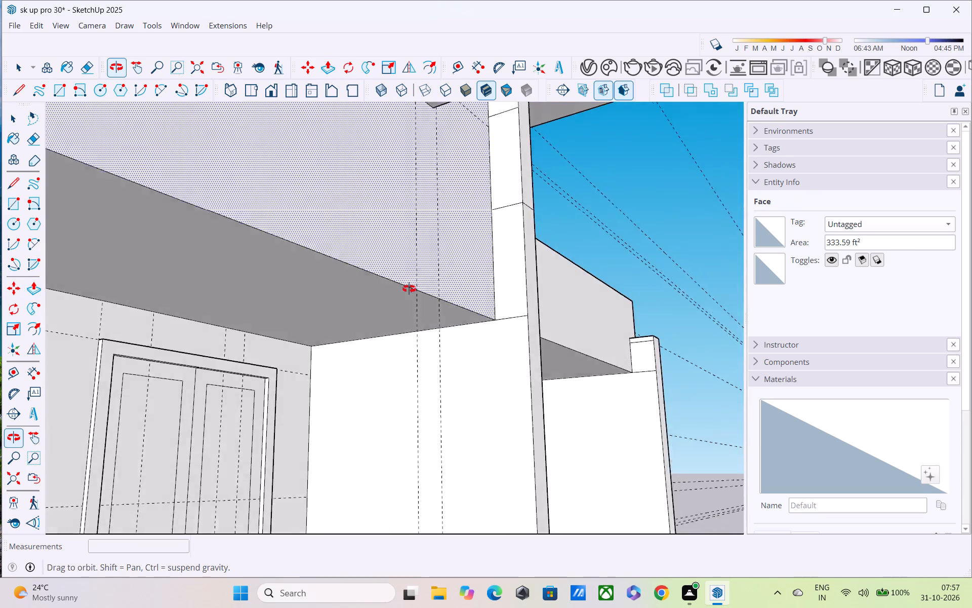
middle_click_drag(409, 289, 514, 274)
middle_click_drag(514, 273, 485, 269)
key("space")
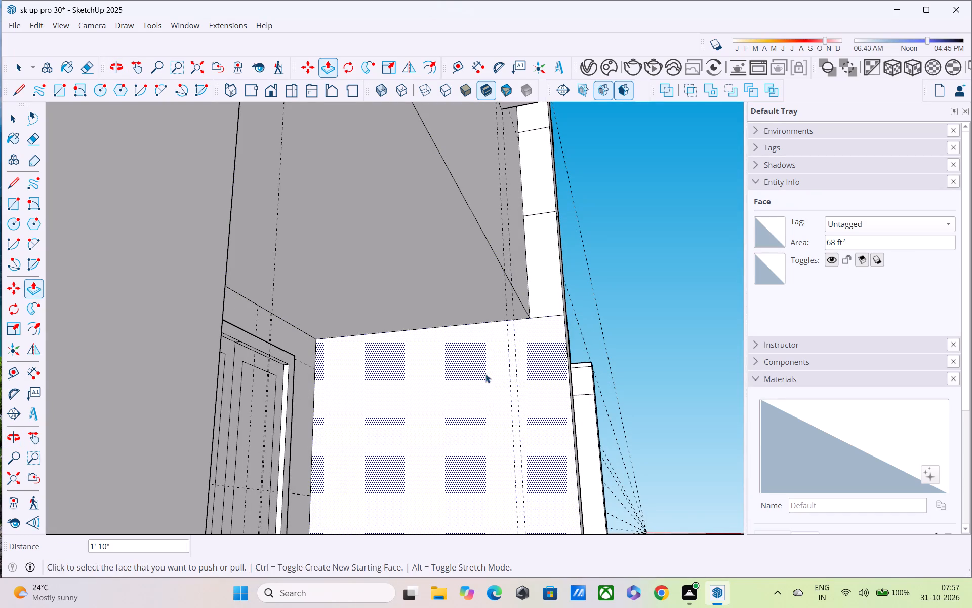
left_click(483, 376)
middle_click_drag(483, 378, 408, 432)
double_click(491, 320)
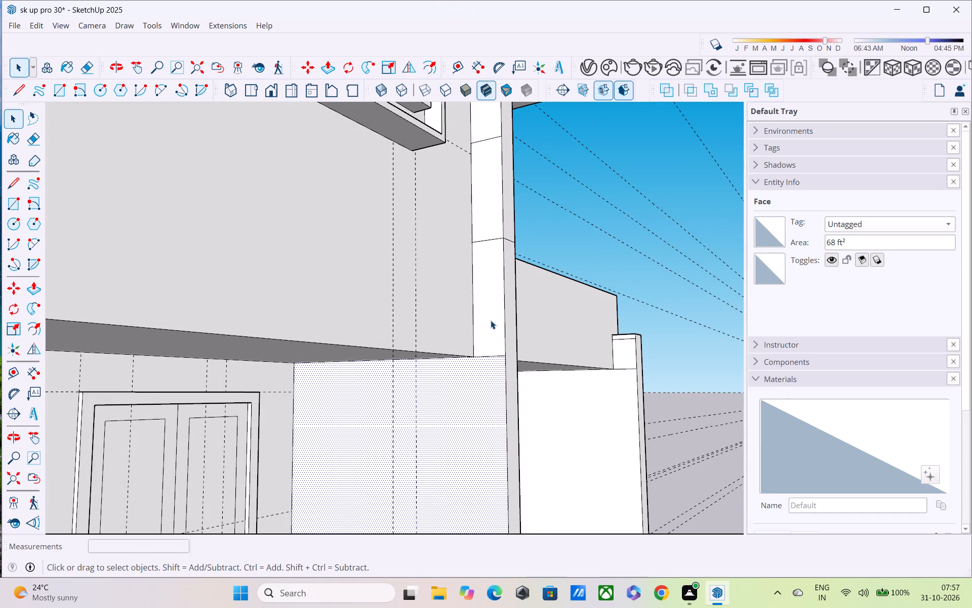
middle_click_drag(491, 320, 413, 346)
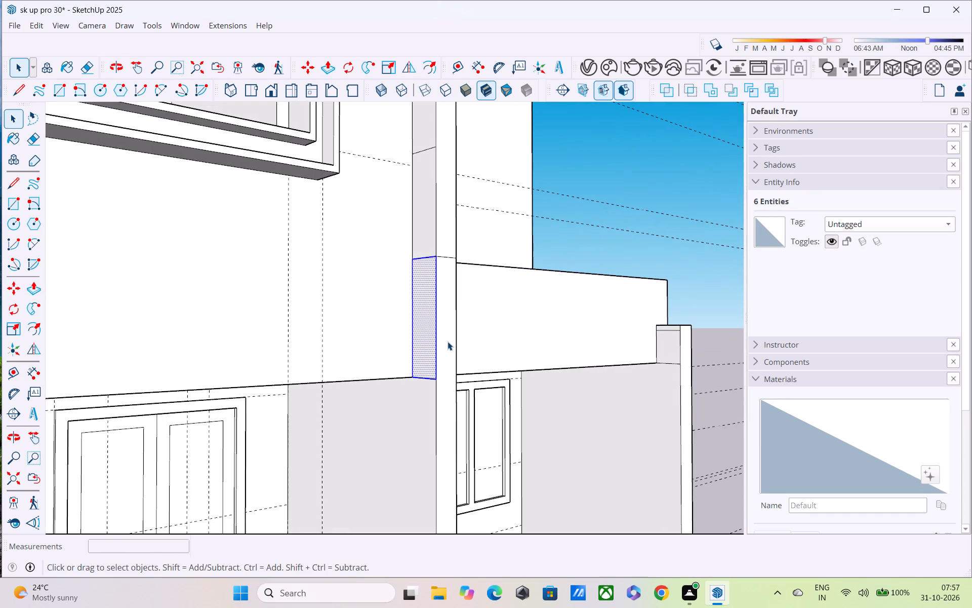
left_click(648, 164)
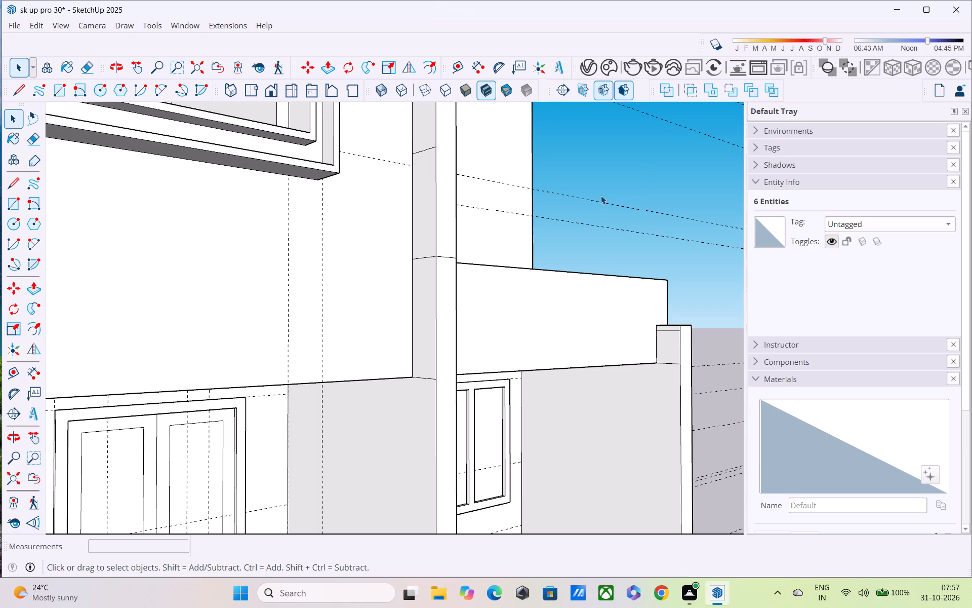
key("e")
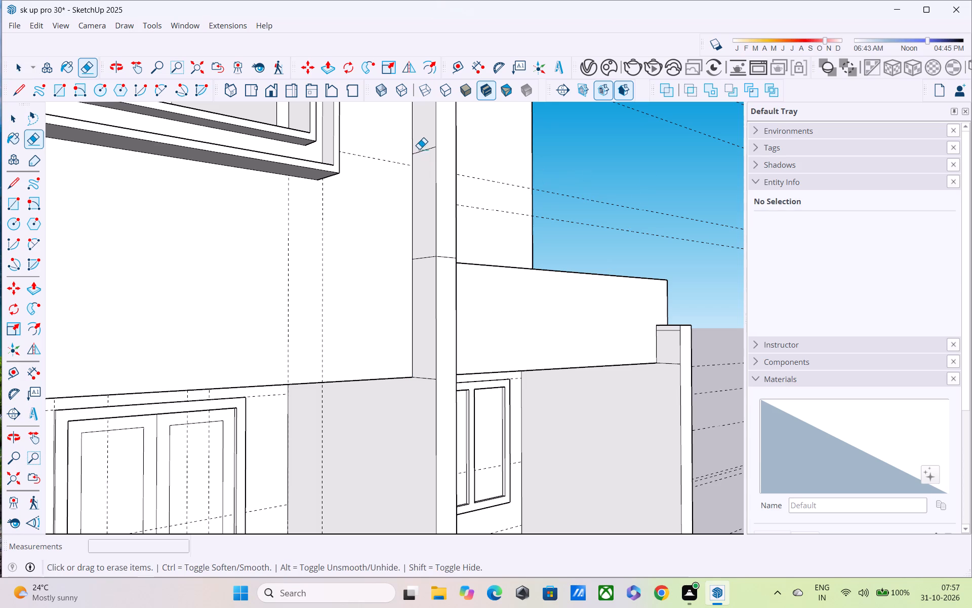
left_click_drag(419, 146, 426, 297)
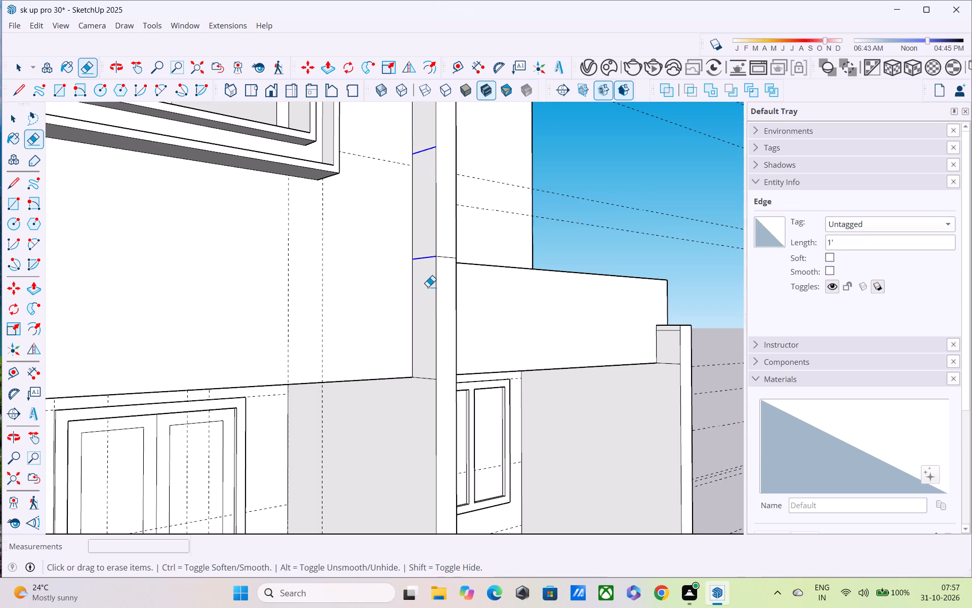
left_click_drag(422, 332, 430, 384)
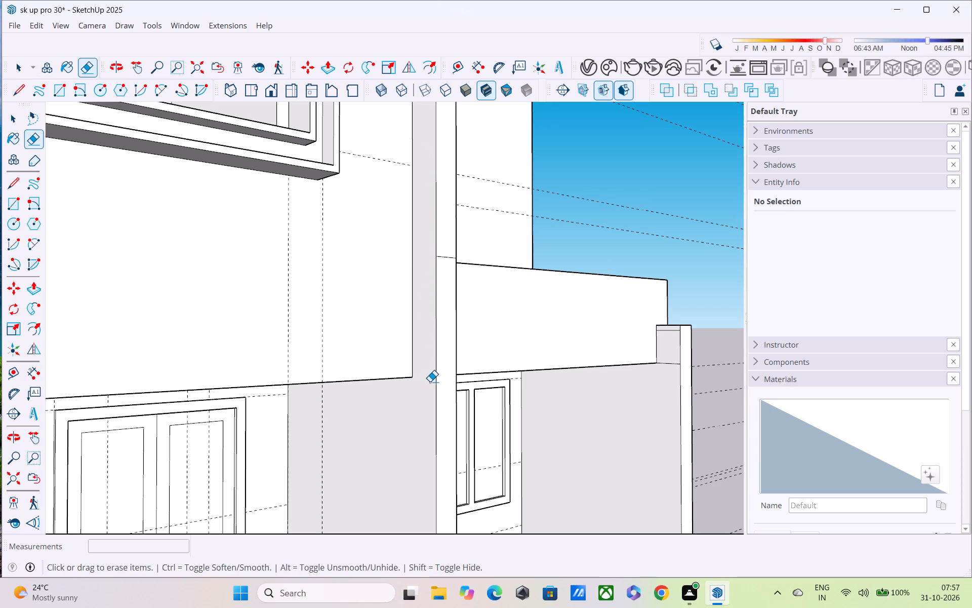
key("space")
left_click(425, 384)
Draw an 8' 6" vertical line down the ground-floor wall's inner corner with the fin, from the overhang's underside to the floor.
scroll(423, 379, "down", 3)
middle_click_drag(421, 379, 175, 507)
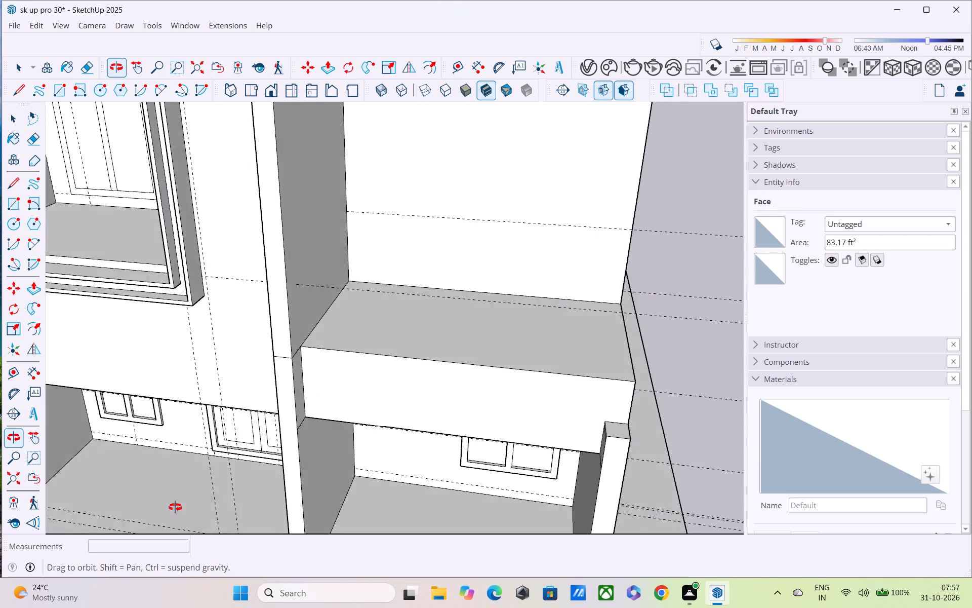
middle_click_drag(175, 507, 467, 330)
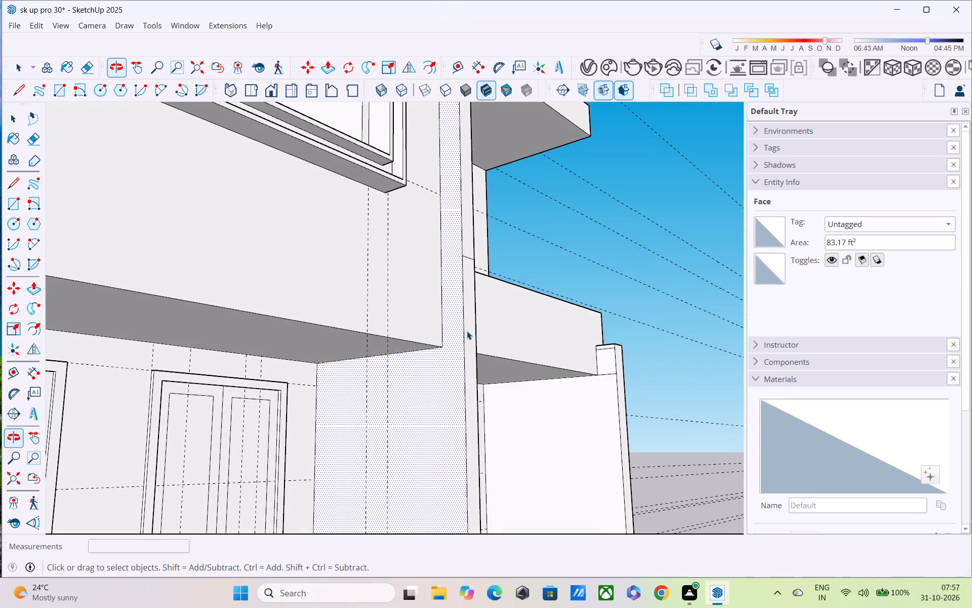
key("l")
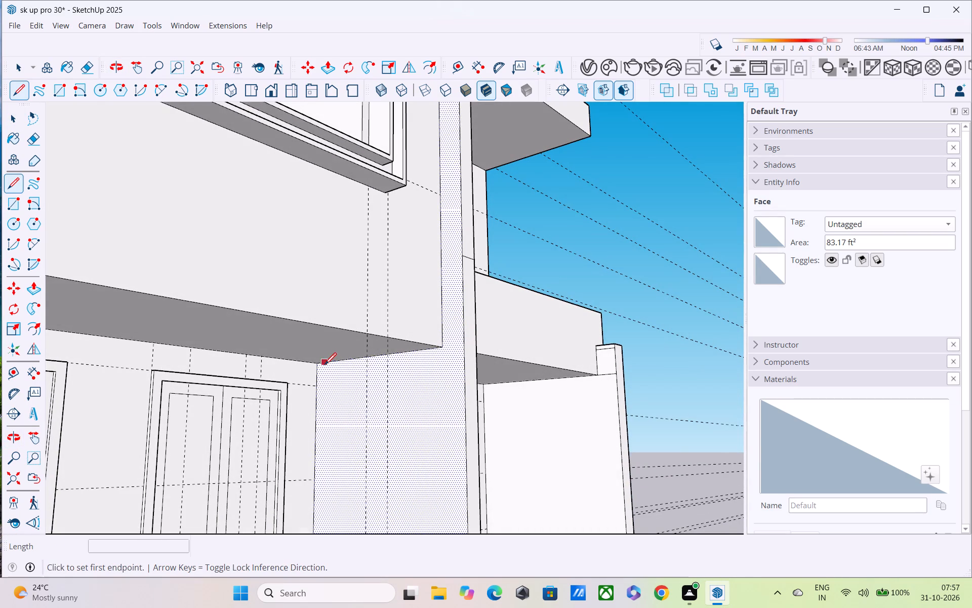
left_click(324, 365)
middle_click_drag(317, 436, 315, 270, "shift")
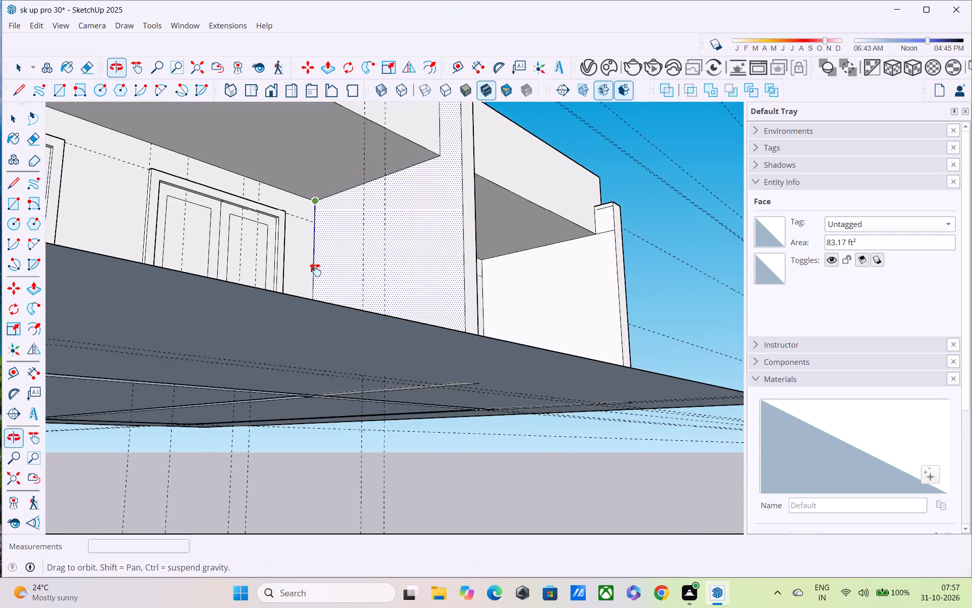
middle_click_drag(315, 270, 323, 326, "shift")
left_click(314, 422)
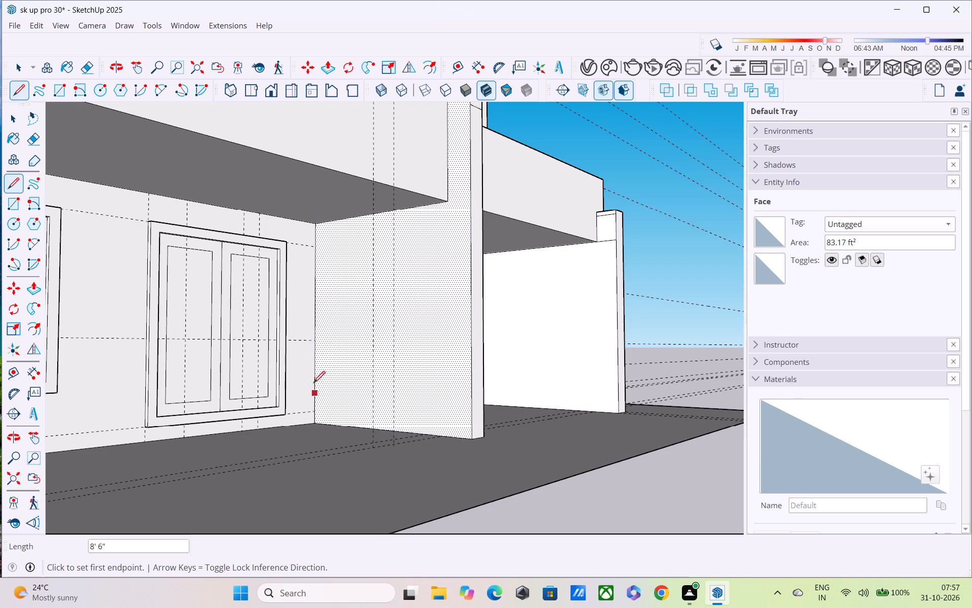
Separate the ground-floor side face from the fin with a 7' line along the overhang's underside and a vertical line from floor to overhang corner.
left_click(318, 222)
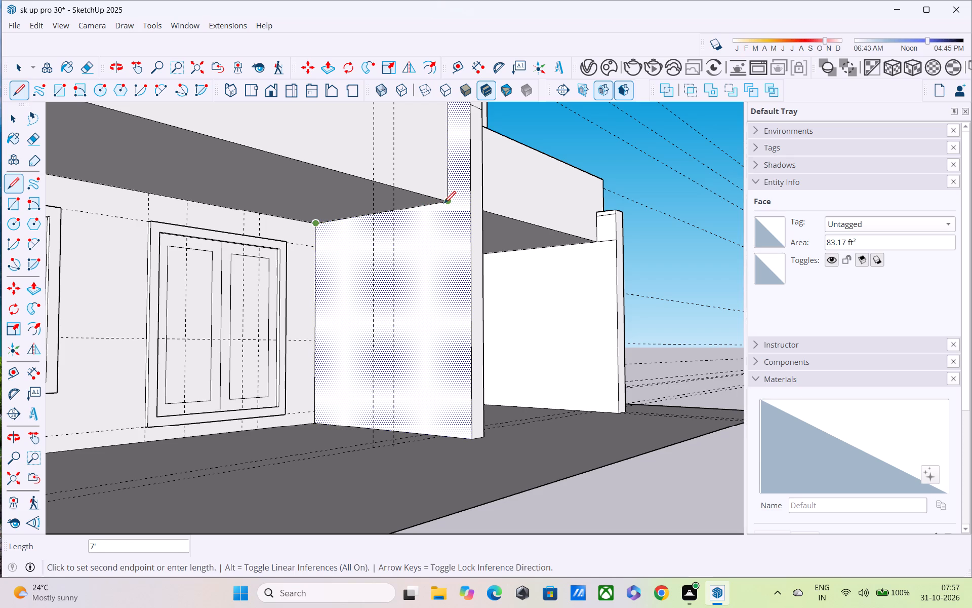
left_click(444, 204)
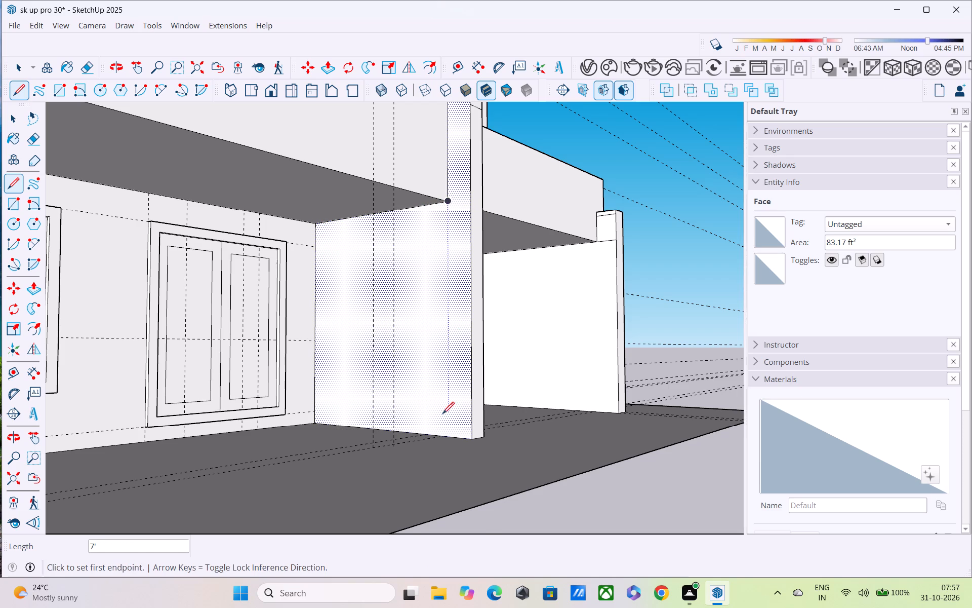
left_click(454, 438)
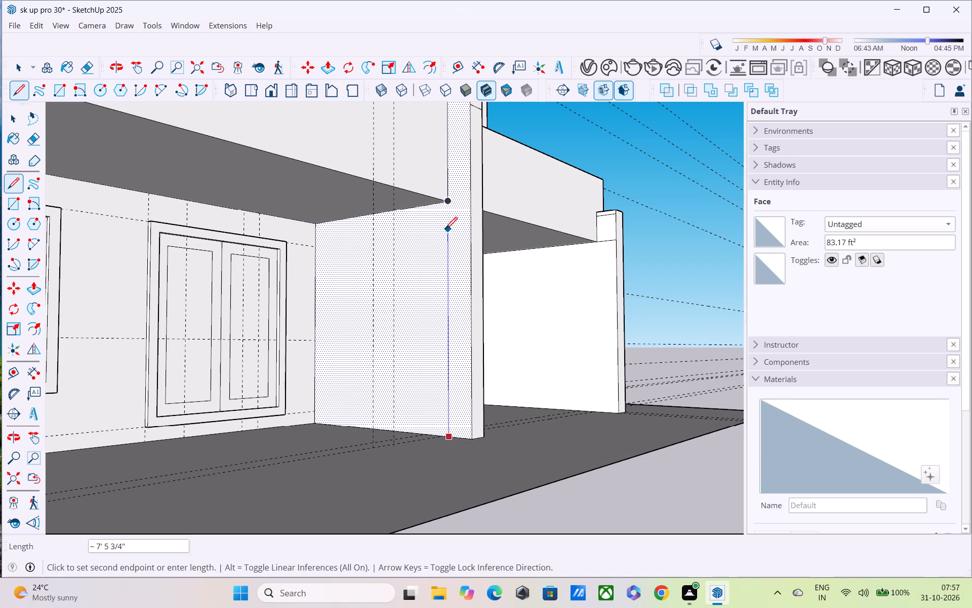
left_click(445, 206)
Draw a vertical line along the fin's back edge from the overhang's corner up to the fin's top.
middle_click_drag(445, 206, 445, 253, "shift")
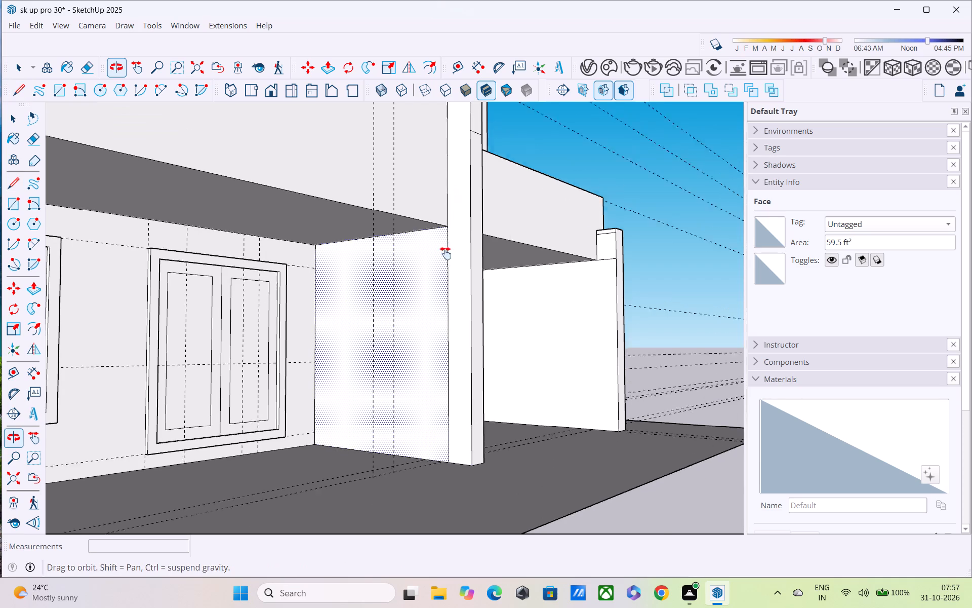
middle_click_drag(445, 253, 446, 357, "shift")
middle_click_drag(444, 249, 445, 302, "shift")
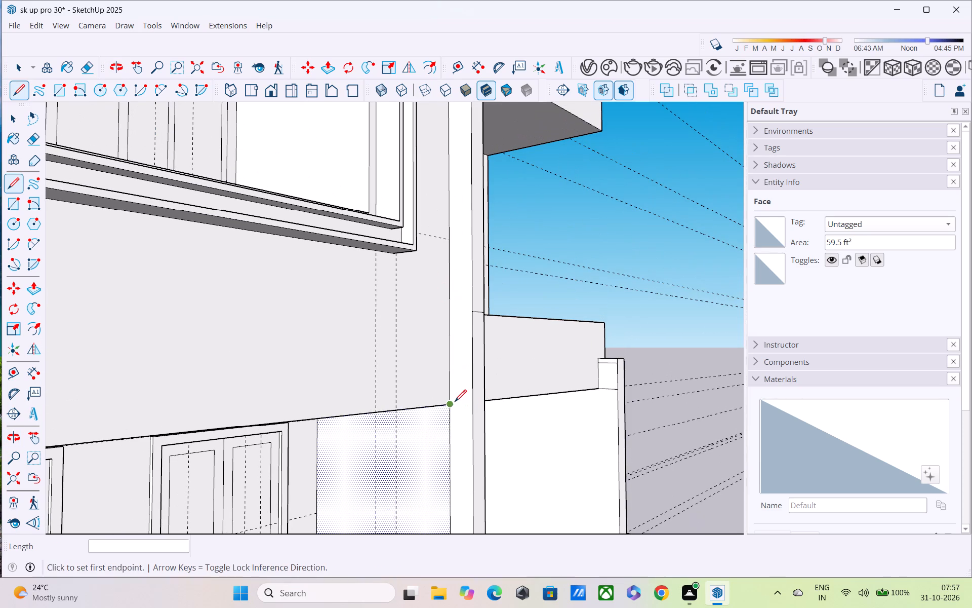
left_click(452, 403)
middle_click_drag(451, 240, 457, 485, "shift")
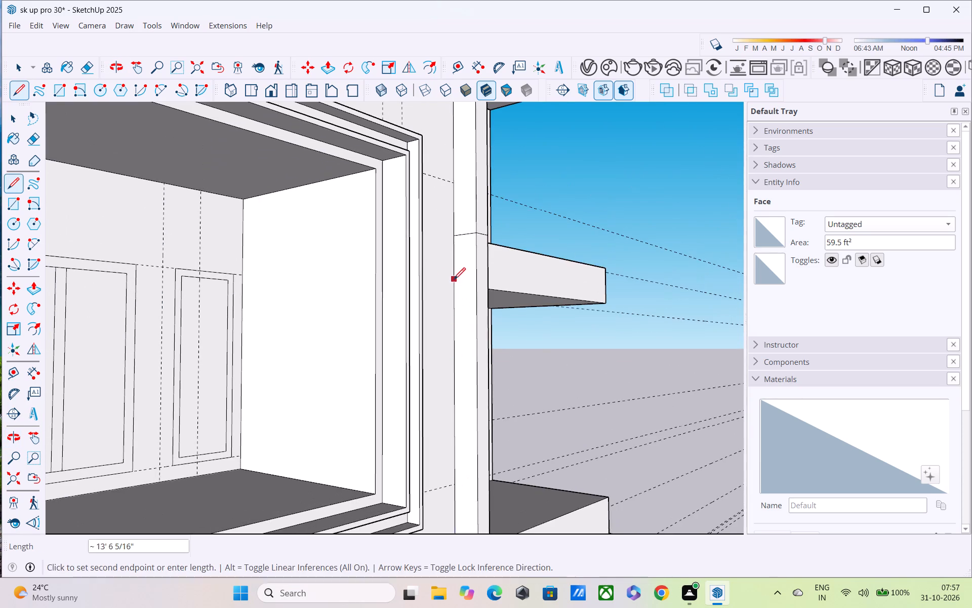
middle_click_drag(454, 281, 460, 460)
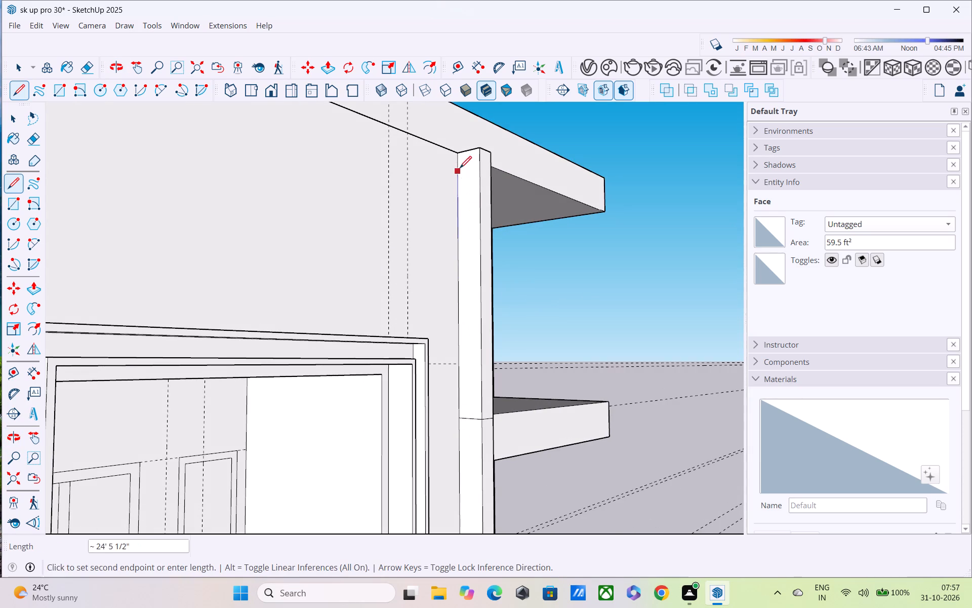
left_click(460, 157)
Draw a line along the back edge of the fin's top face, where it meets the wall.
middle_click_drag(467, 185, 409, 377)
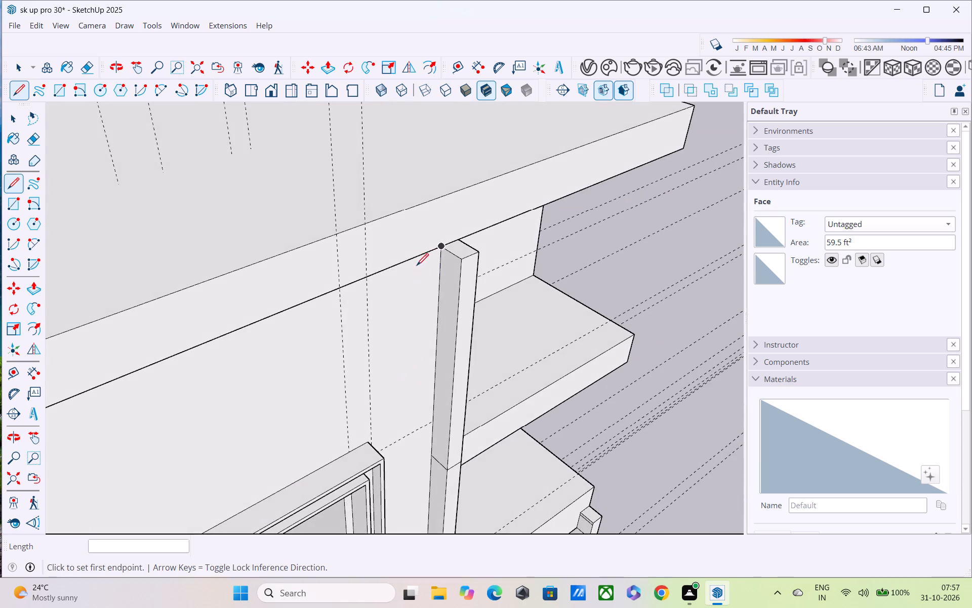
scroll(419, 260, "up", 2)
left_click(449, 245)
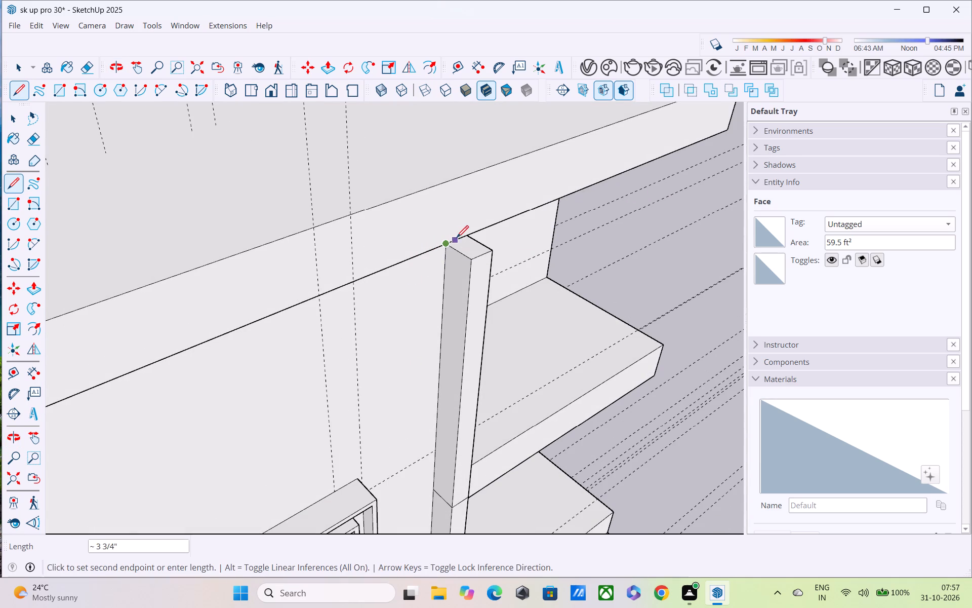
left_click(471, 236)
Push/Pull the fin's top face up above the roof line freehand, then raise it a further 10'.
middle_click_drag(470, 258, 448, 259)
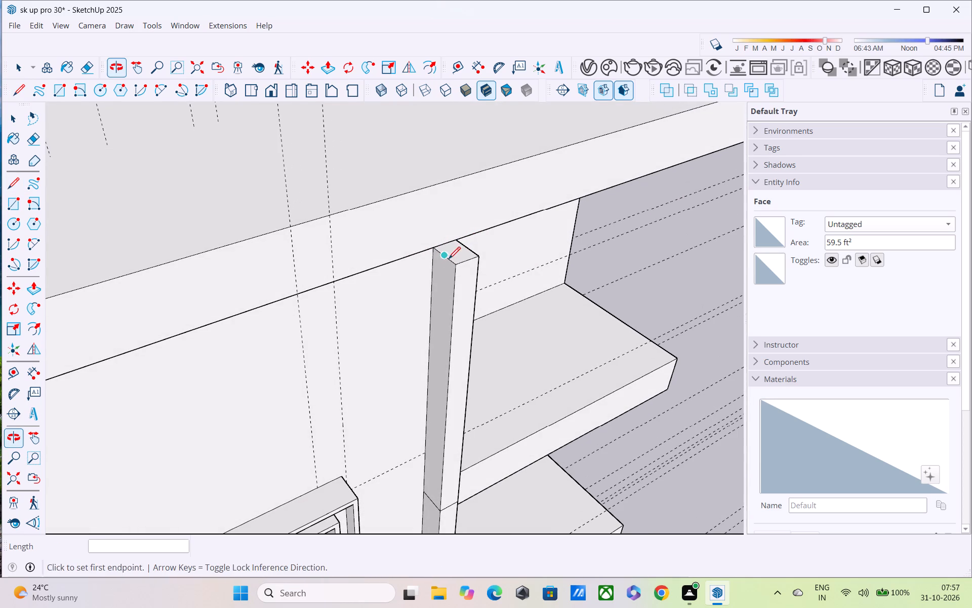
key("p")
key("space")
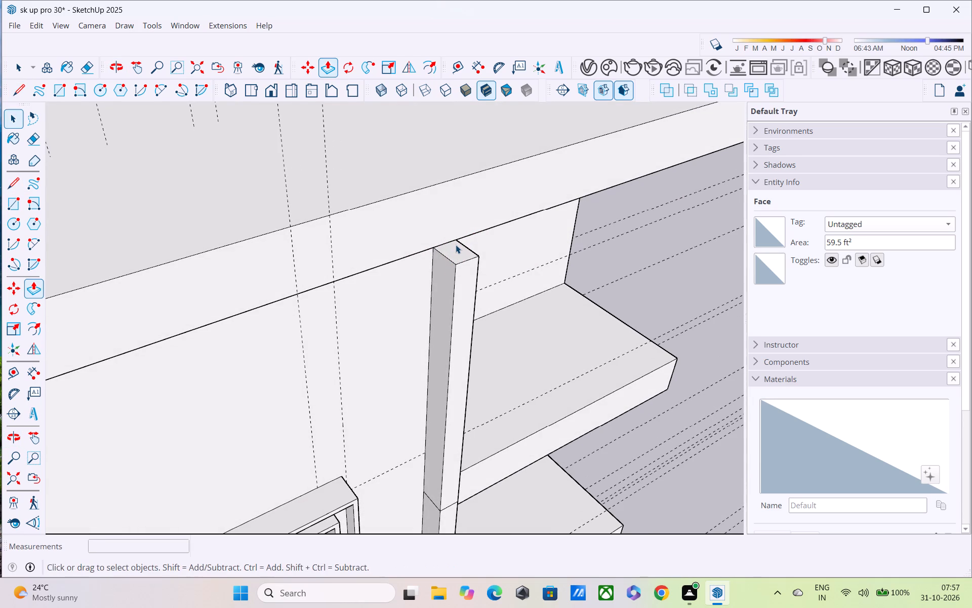
left_click(456, 251)
key("p")
left_click(456, 251)
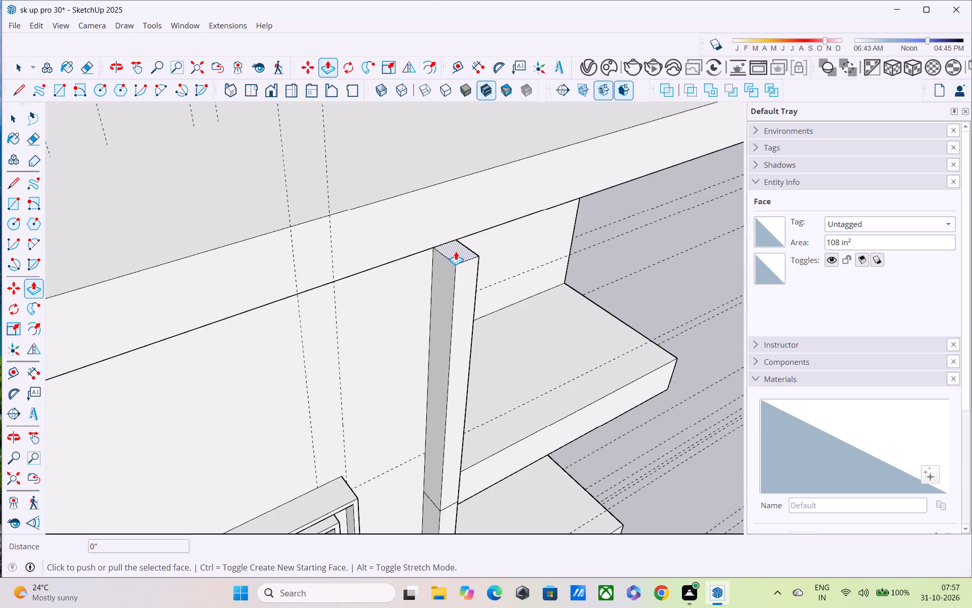
scroll(452, 178, "down", 2)
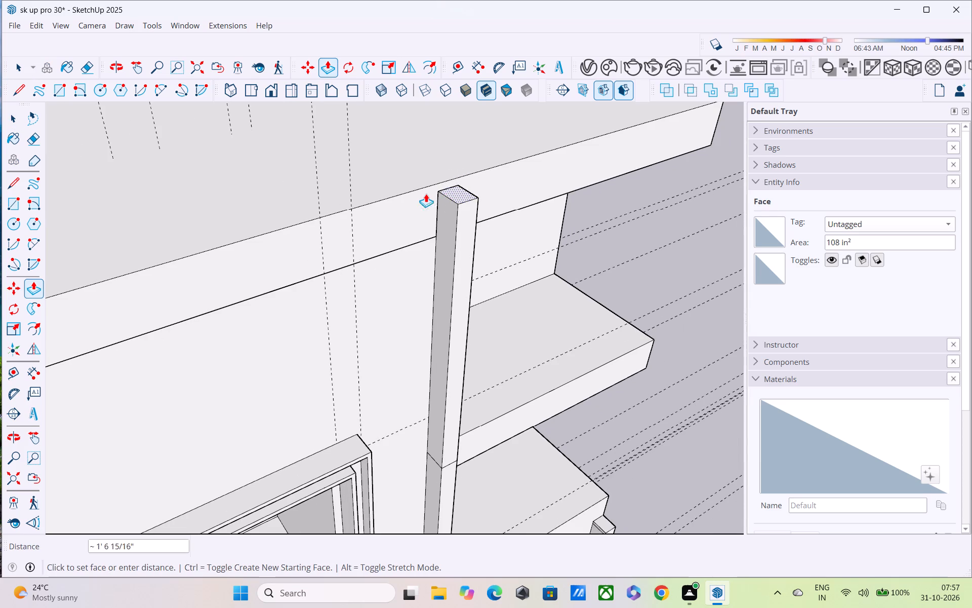
left_click(415, 195)
left_click(453, 180)
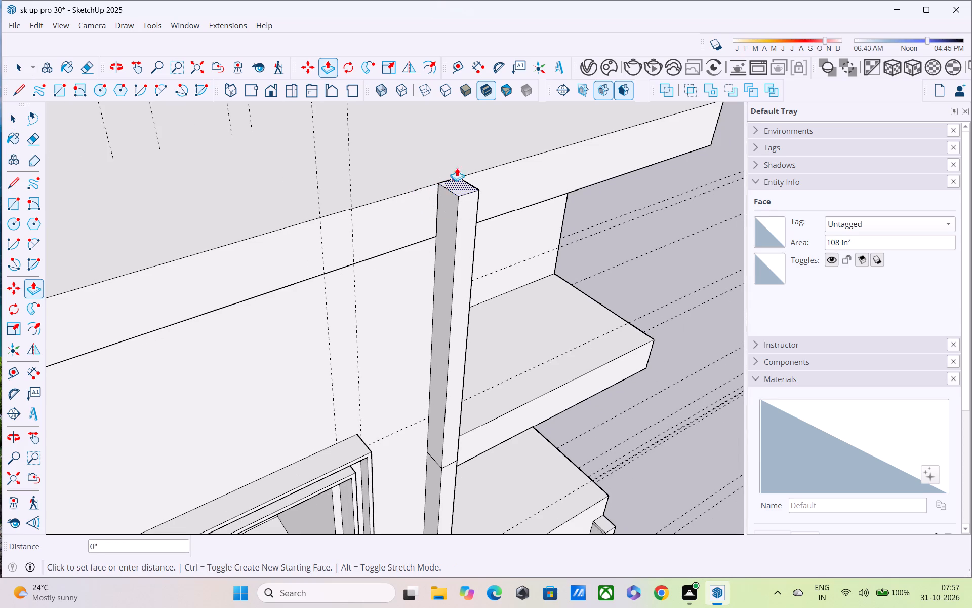
type("10'")
key("Return")
Erase the leftover horizontal edges across the fin's front and window-facing side at the middle slab, and across its front below the window.
scroll(458, 157, "down", 3)
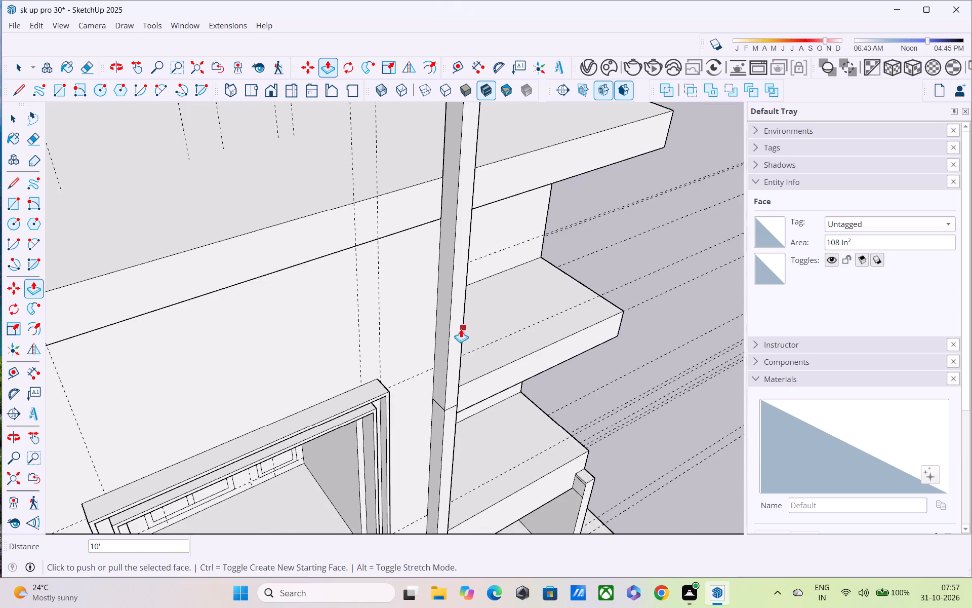
middle_click_drag(461, 324, 463, 200)
scroll(464, 197, "down", 4)
key("space")
scroll(463, 291, "up", 4)
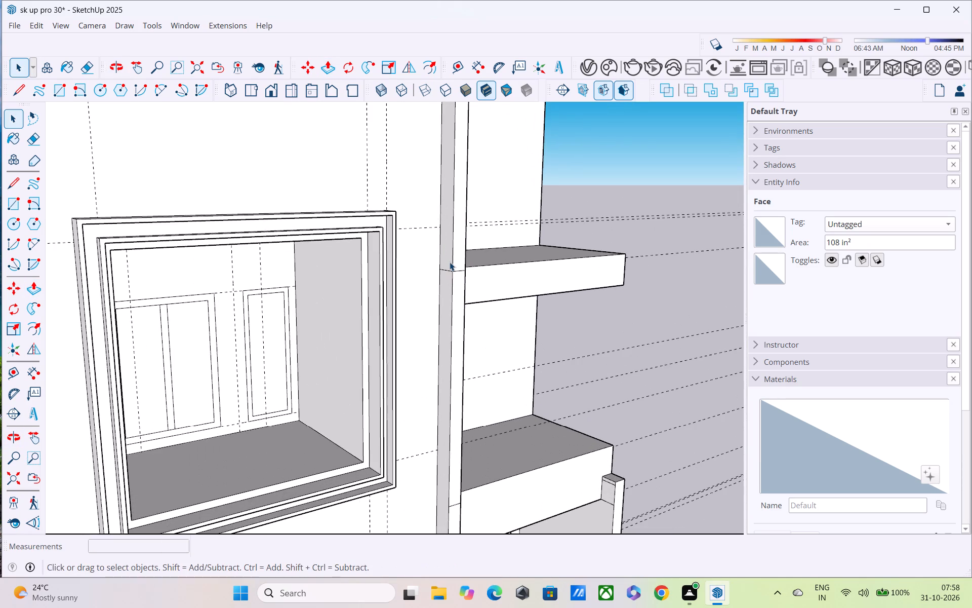
key("e")
scroll(452, 264, "up", 7)
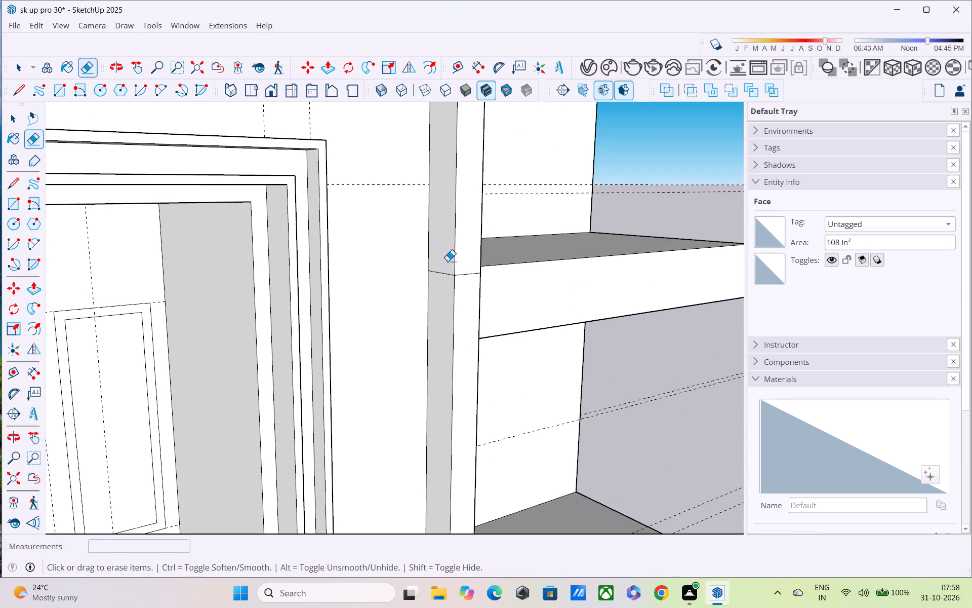
left_click_drag(447, 260, 449, 279)
left_click_drag(465, 269, 466, 290)
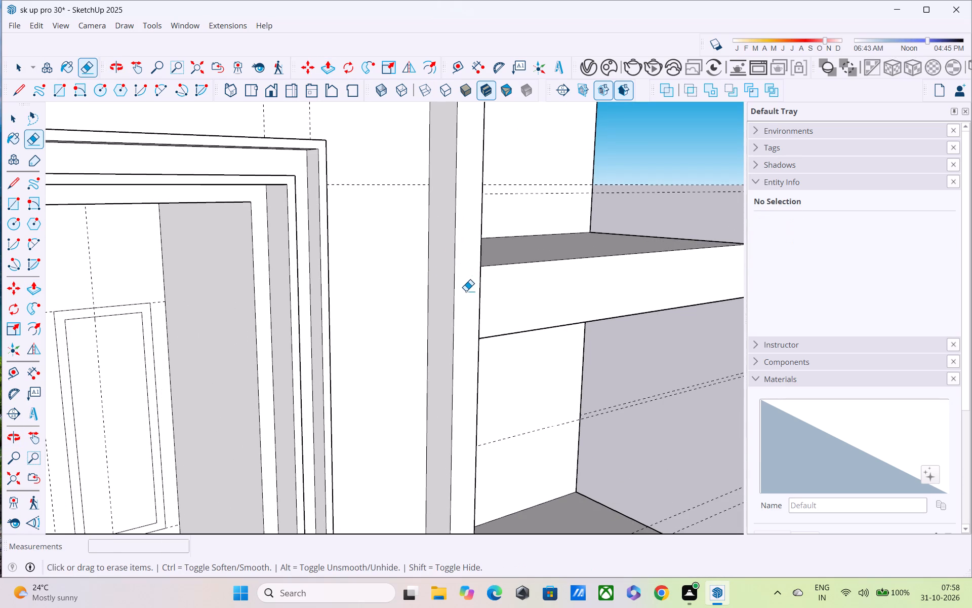
key("space")
left_click(441, 271)
scroll(441, 267, "down", 9)
middle_click_drag(438, 293, 432, 254)
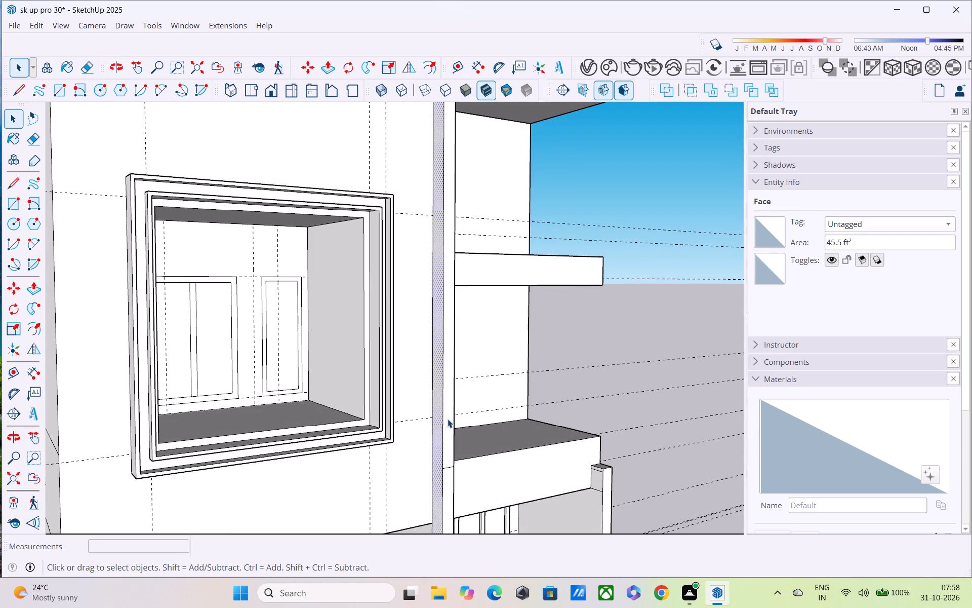
key("e")
scroll(458, 445, "up", 3)
left_click_drag(447, 473, 444, 496)
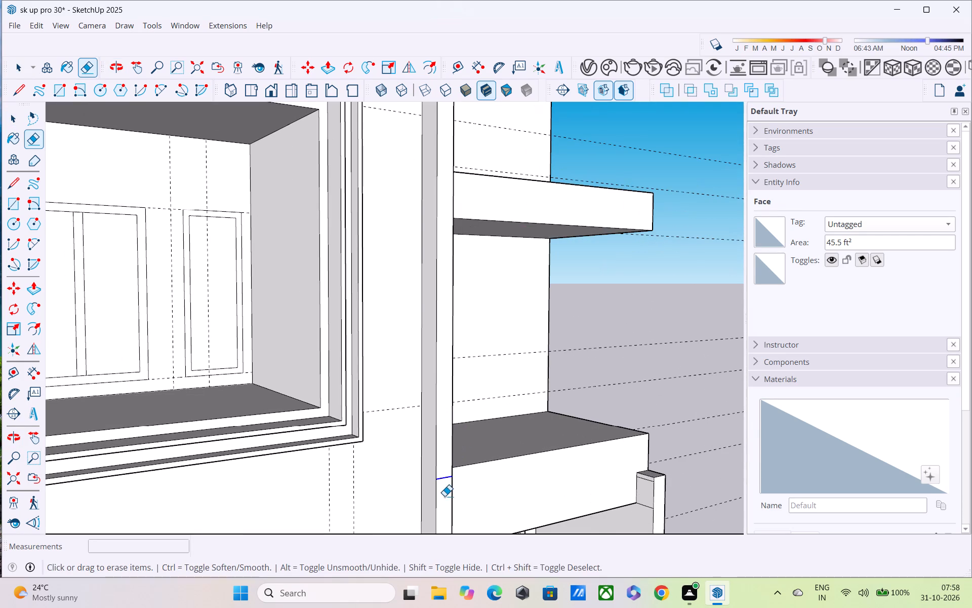
Push/Pull the fin's full-height window-facing side about 3' 2" toward the window frame.
scroll(444, 497, "down", 5)
middle_click_drag(443, 496, 438, 283, "shift")
scroll(438, 283, "up", 1)
scroll(438, 283, "down", 4)
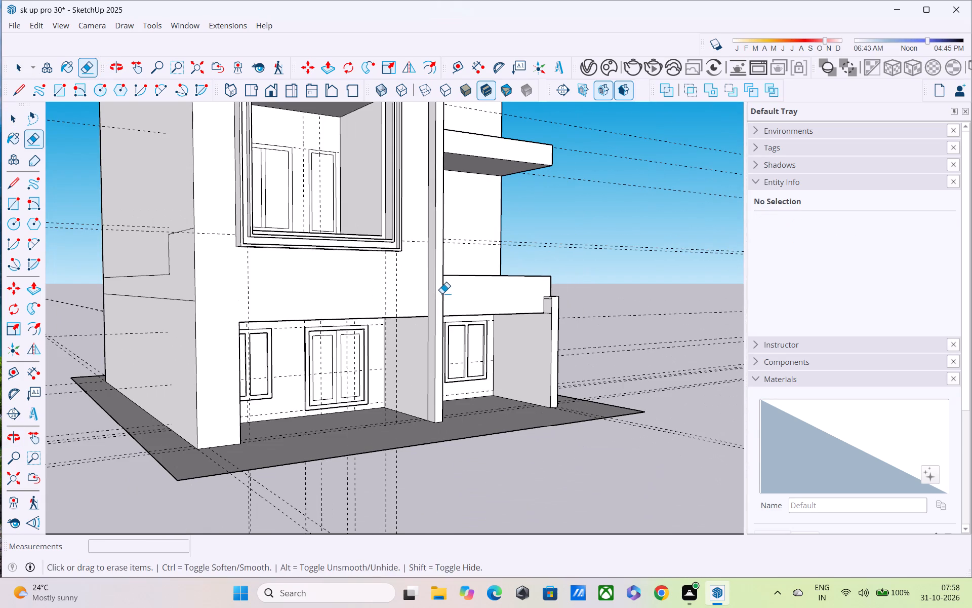
key("p")
left_click(431, 260)
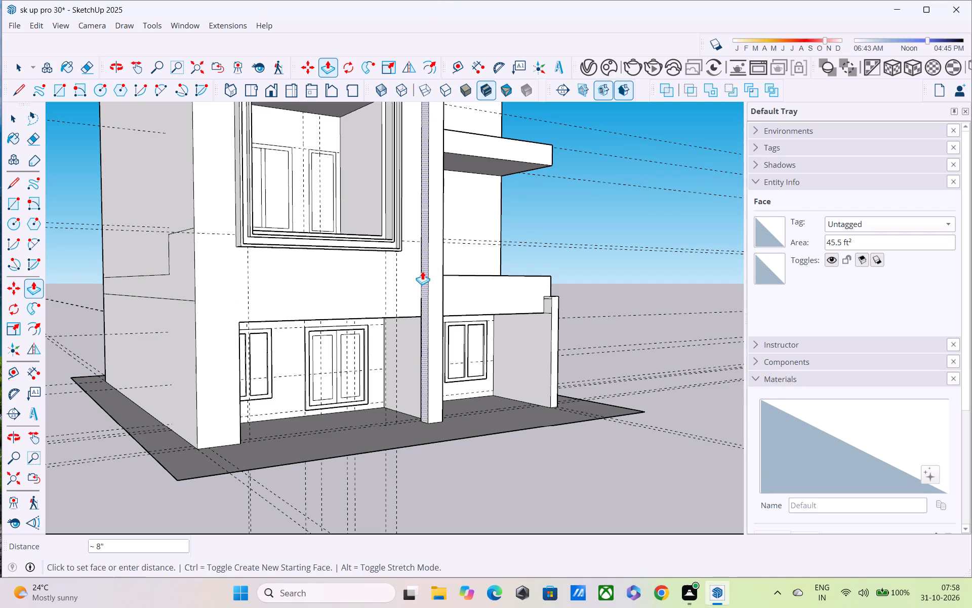
left_click(381, 289)
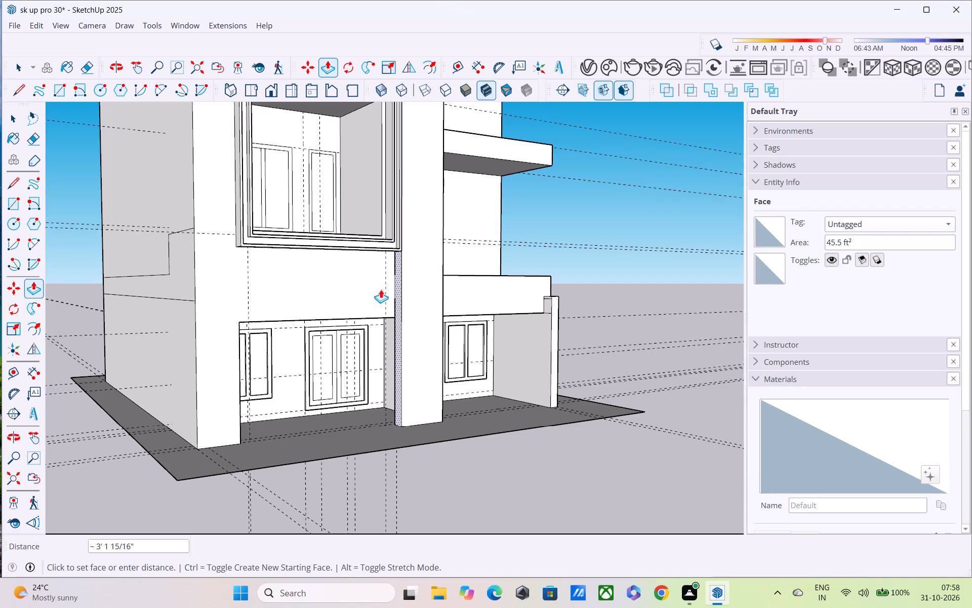
Draw a line across the fin's window-facing side along the window frame's top face, splitting the side there.
middle_click_drag(433, 260, 365, 322)
scroll(363, 313, "down", 4)
middle_click_drag(367, 309, 368, 334)
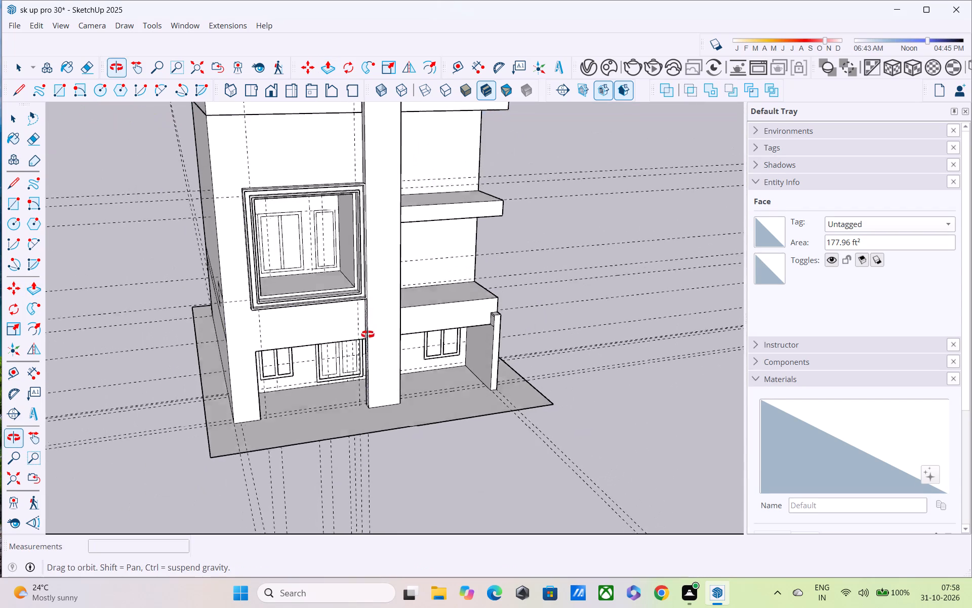
middle_click_drag(368, 334, 368, 338)
scroll(375, 325, "down", 4)
middle_click_drag(375, 316, 706, 332)
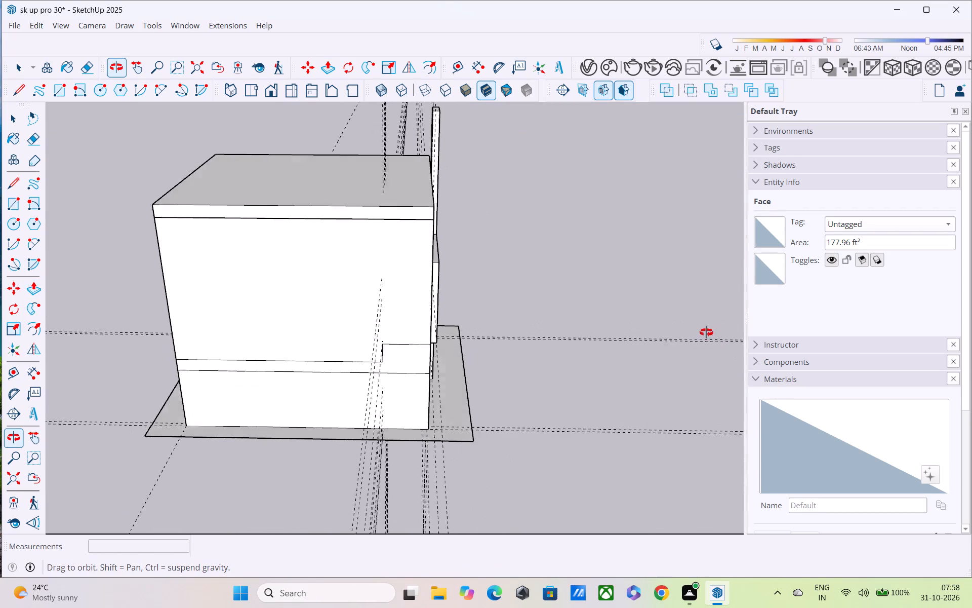
middle_click_drag(706, 332, 705, 331)
scroll(705, 312, "down", 2)
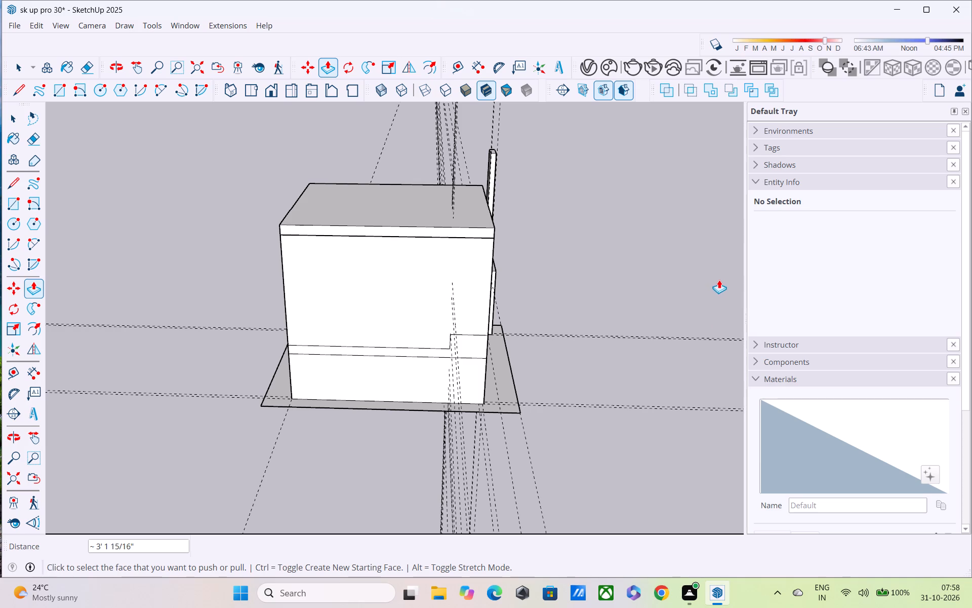
middle_click_drag(579, 289, 489, 201)
scroll(491, 211, "up", 3)
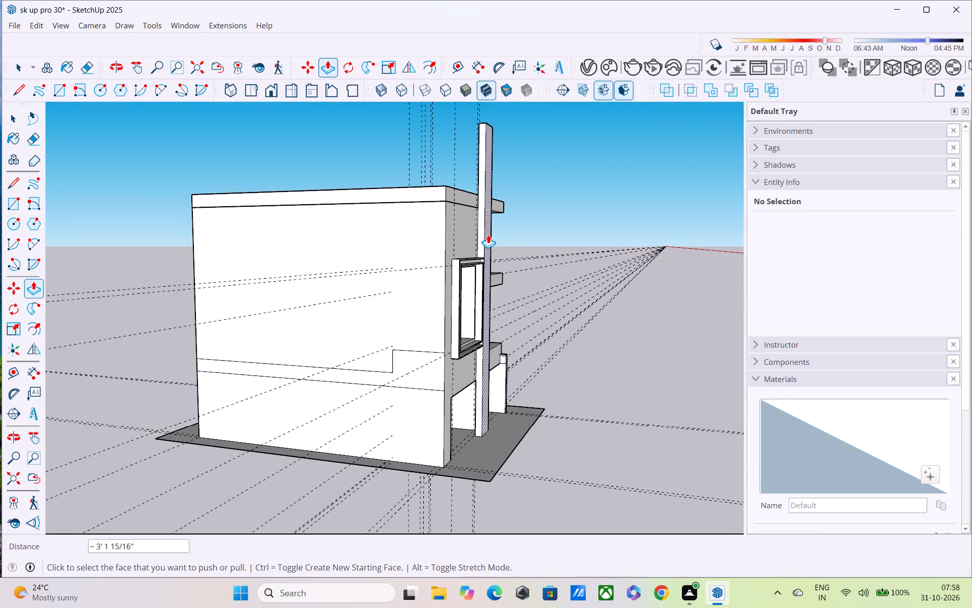
scroll(489, 235, "up", 4)
key("l")
scroll(506, 215, "up", 6)
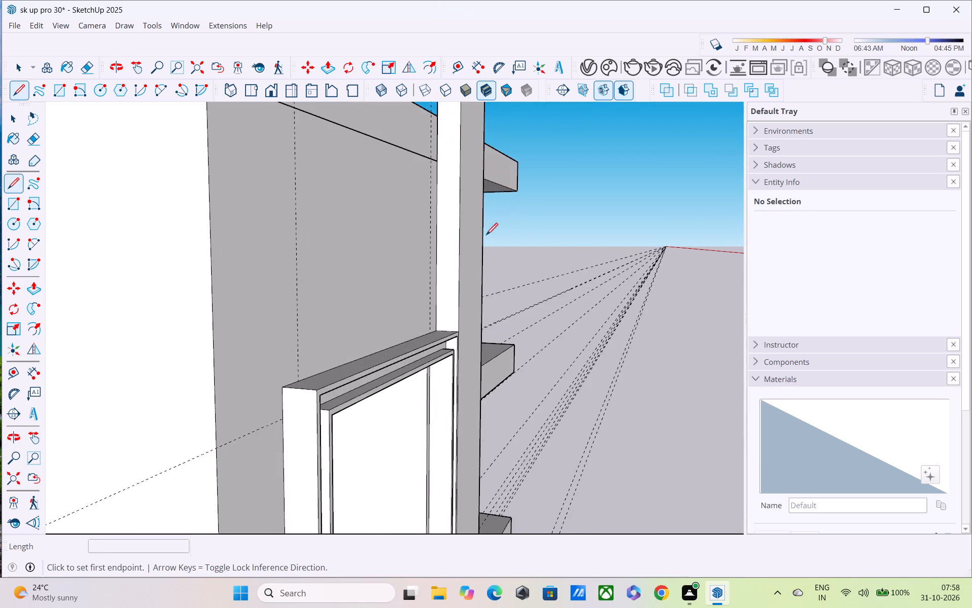
middle_click_drag(486, 242, 516, 356)
scroll(494, 374, "up", 4)
left_click(419, 366)
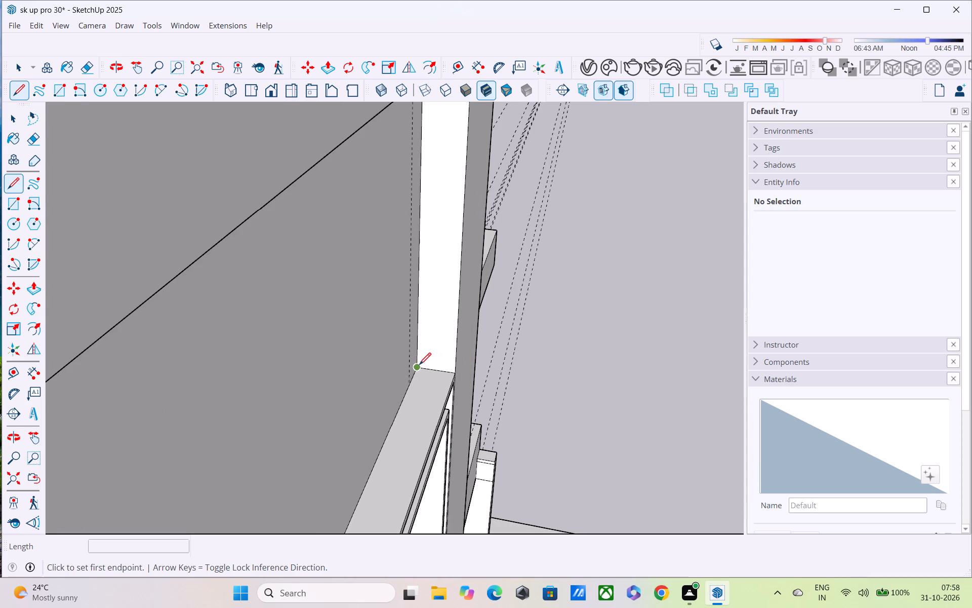
left_click(458, 369)
Push/Pull the fin's window-facing side above the window frame outward about 4' 6", extending the fin over the window.
key("p")
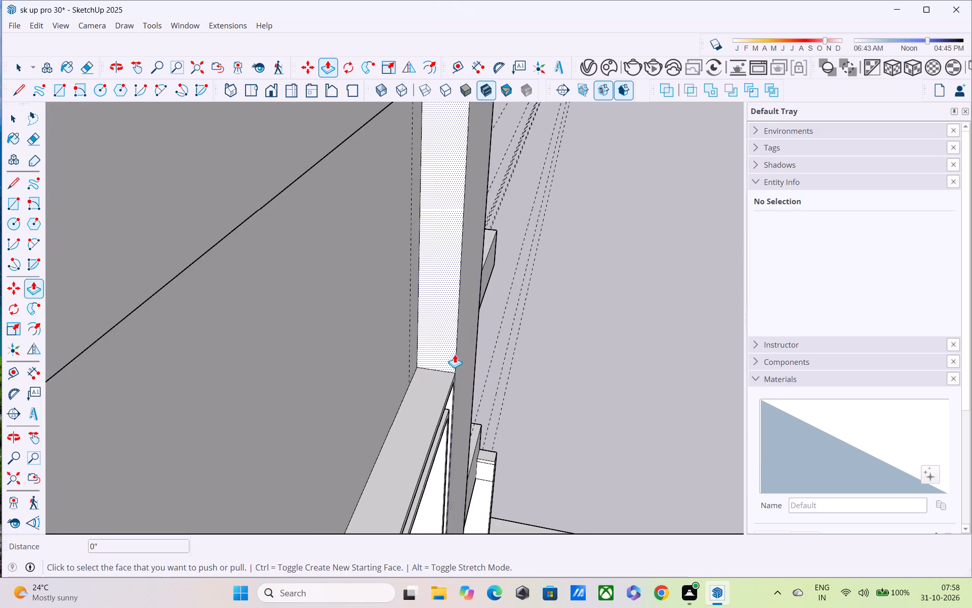
left_click(436, 326)
middle_click_drag(404, 365, 369, 250)
scroll(367, 253, "down", 4)
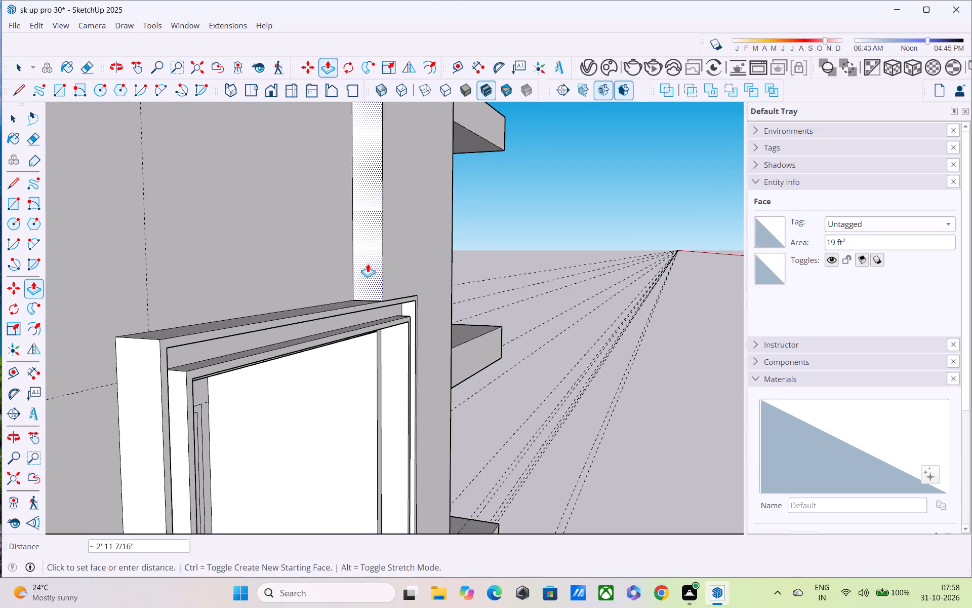
middle_click_drag(368, 264, 359, 279)
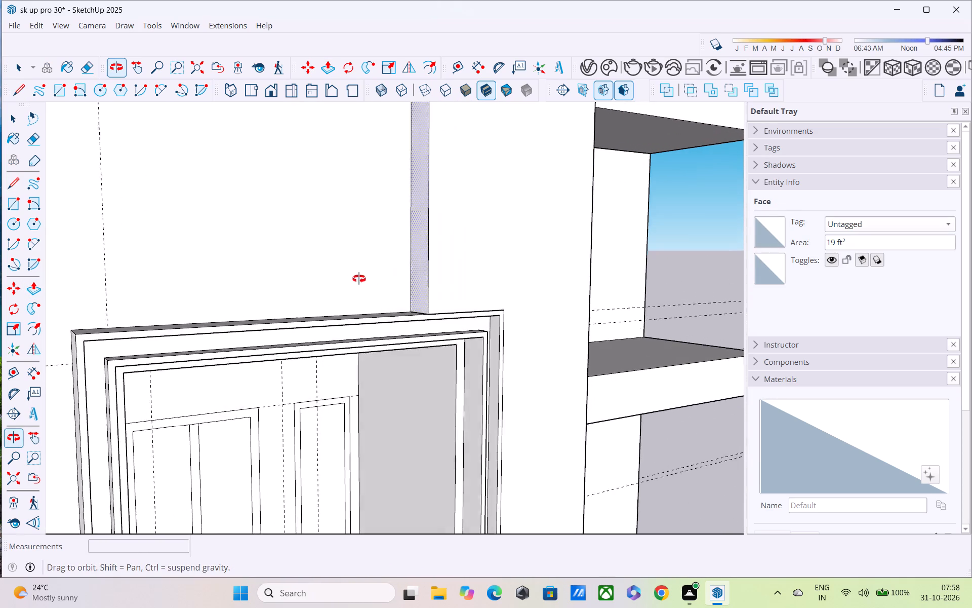
middle_click_drag(359, 279, 332, 274)
scroll(333, 275, "down", 2)
middle_click_drag(348, 273, 507, 295)
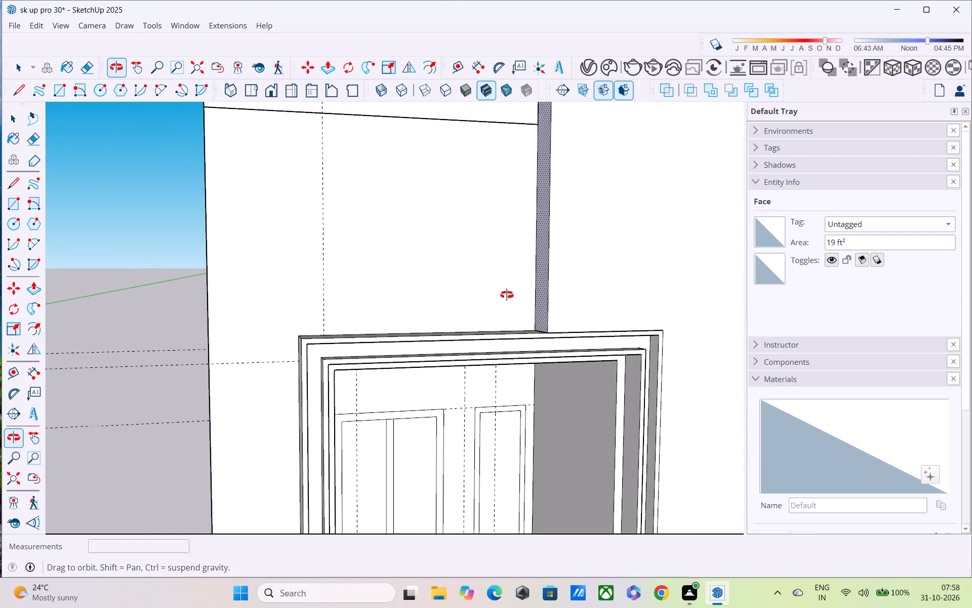
middle_click_drag(507, 295, 505, 295)
scroll(496, 289, "down", 5)
scroll(554, 279, "down", 3)
middle_click_drag(554, 279, 522, 270)
scroll(520, 271, "down", 4)
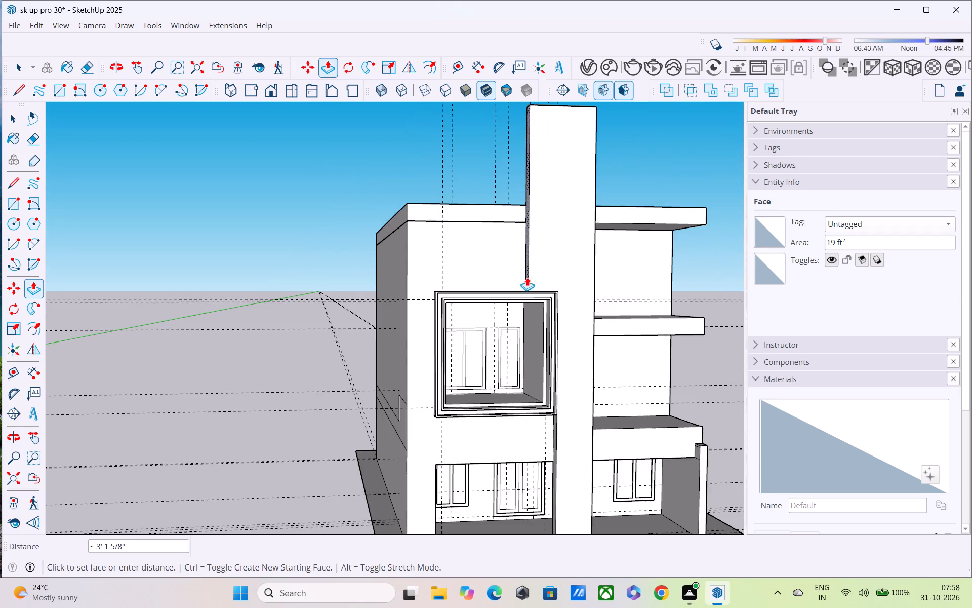
scroll(527, 277, "down", 3)
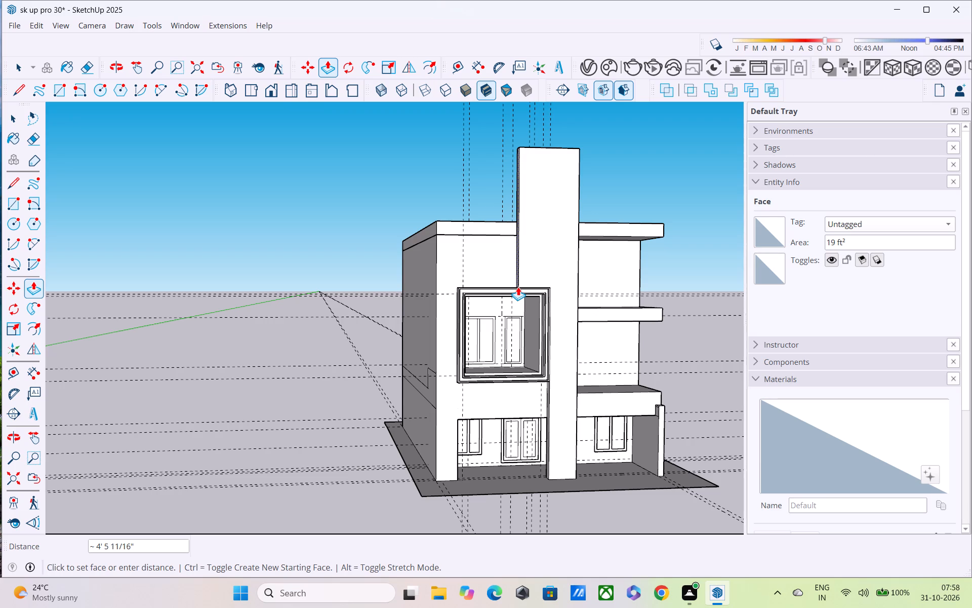
left_click(518, 287)
scroll(520, 285, "down", 3)
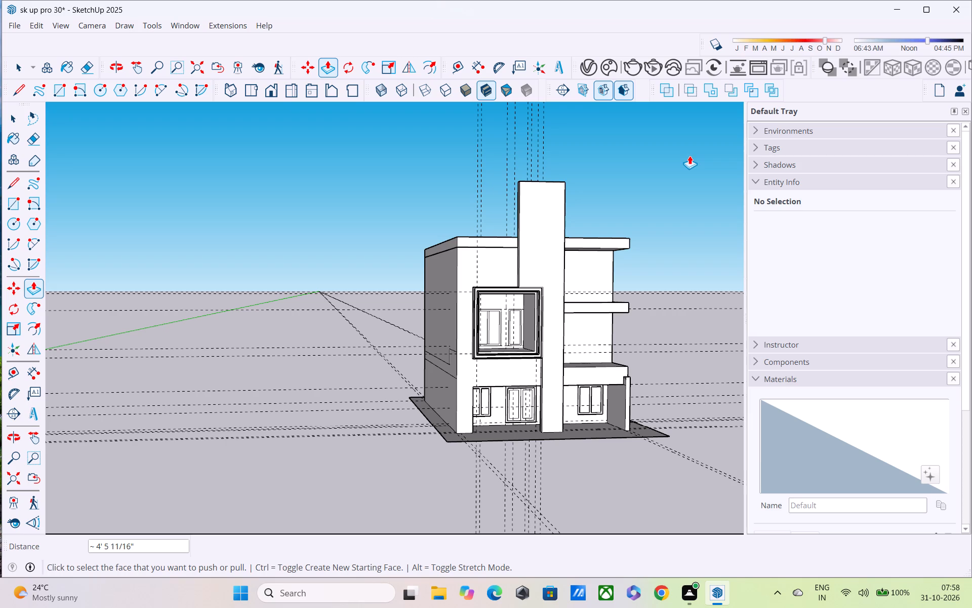
key("space")
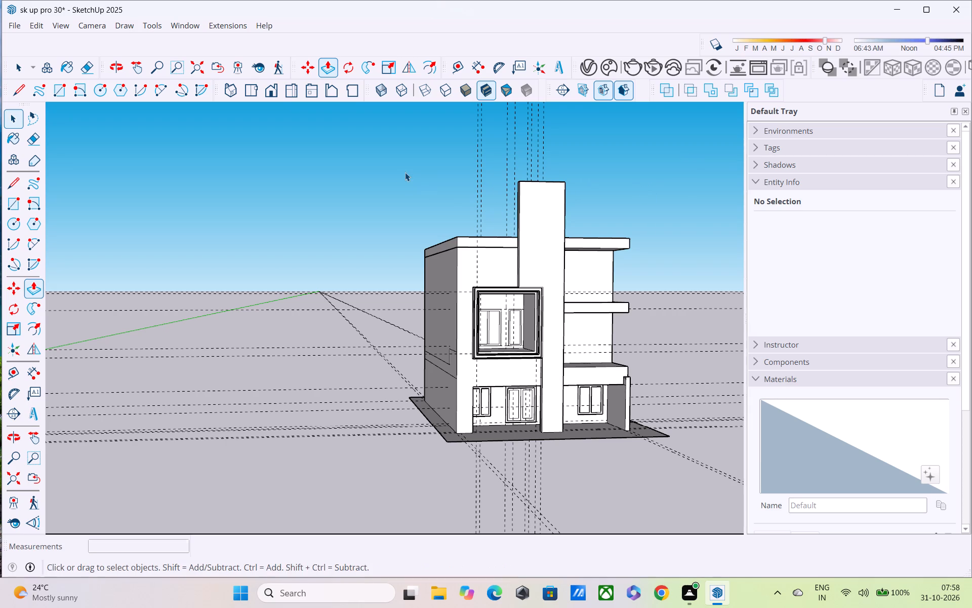
left_click(405, 172)
Draw a 1' line across the fin's window-facing side, level with the top of the ground-floor porch opening.
scroll(602, 312, "up", 2)
middle_click_drag(589, 305, 359, 245)
scroll(392, 257, "down", 3)
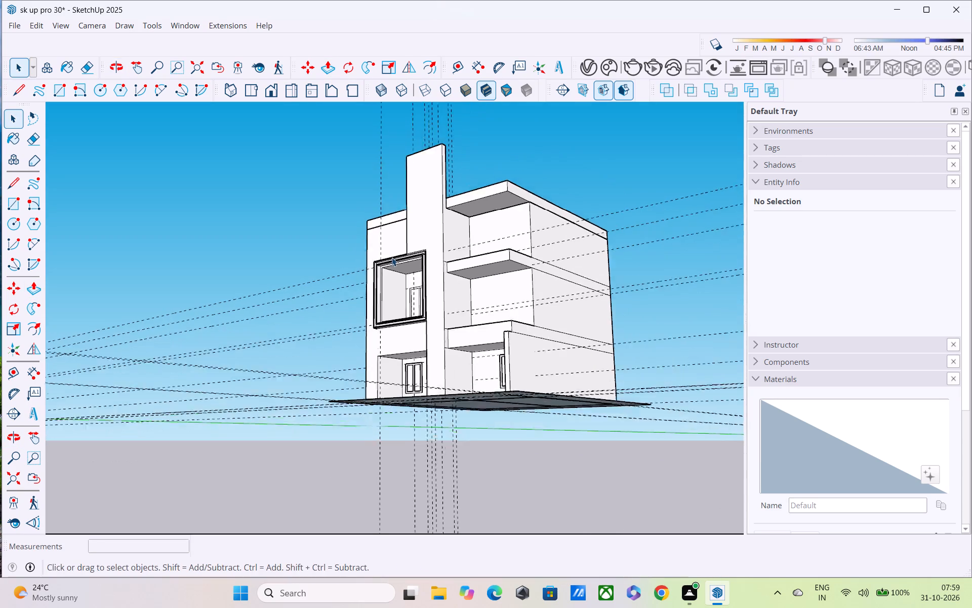
scroll(392, 257, "down", 1)
scroll(397, 258, "up", 1)
middle_click_drag(397, 258, 674, 319)
scroll(353, 408, "up", 8)
middle_click_drag(477, 343, 536, 315)
scroll(536, 323, "up", 3)
key("l")
scroll(507, 329, "up", 3)
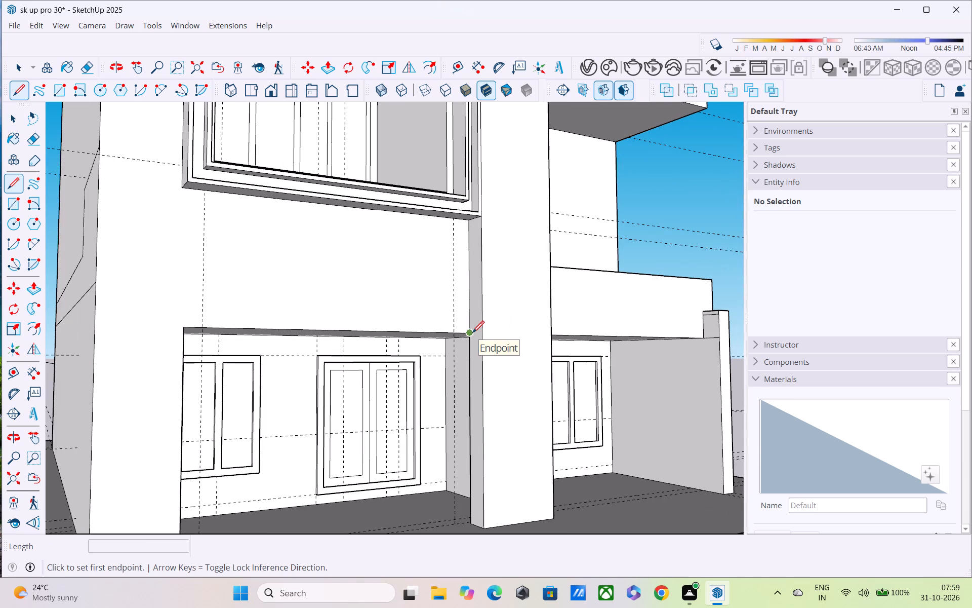
left_click(472, 334)
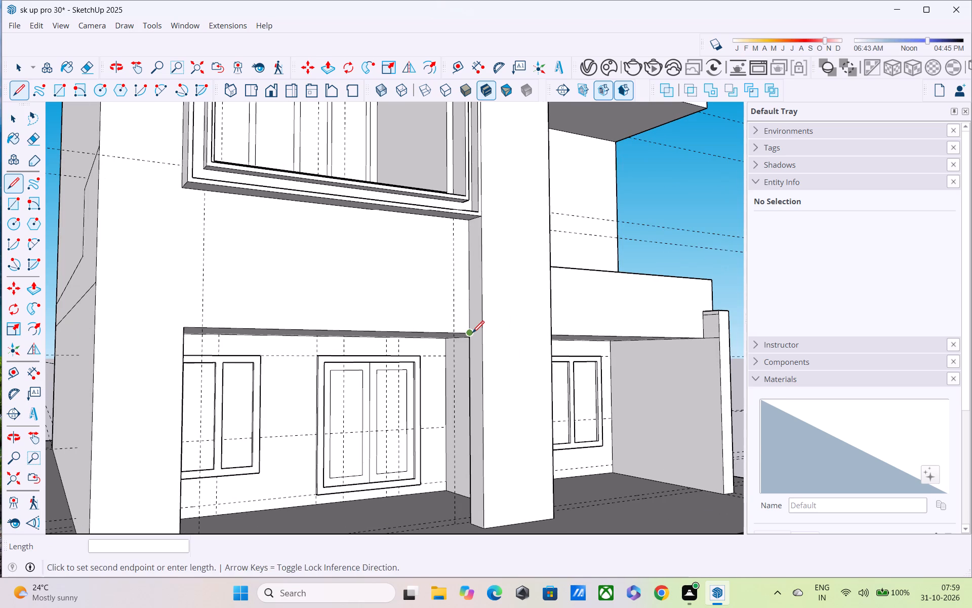
left_click(487, 338)
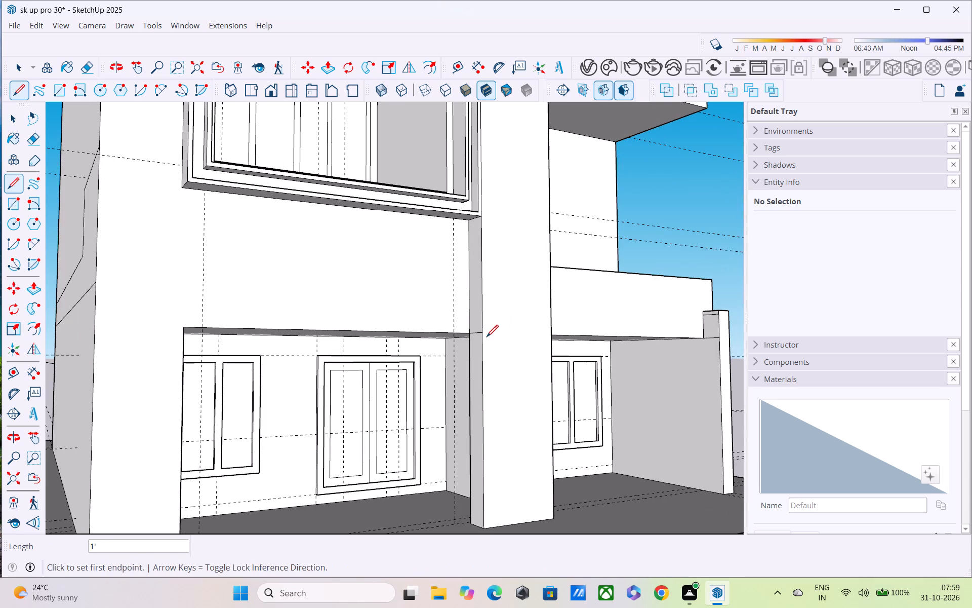
Push/Pull the fin's side below the new line back about 3' 2", flush with the porch's dividing wall.
key("p")
left_click(476, 379)
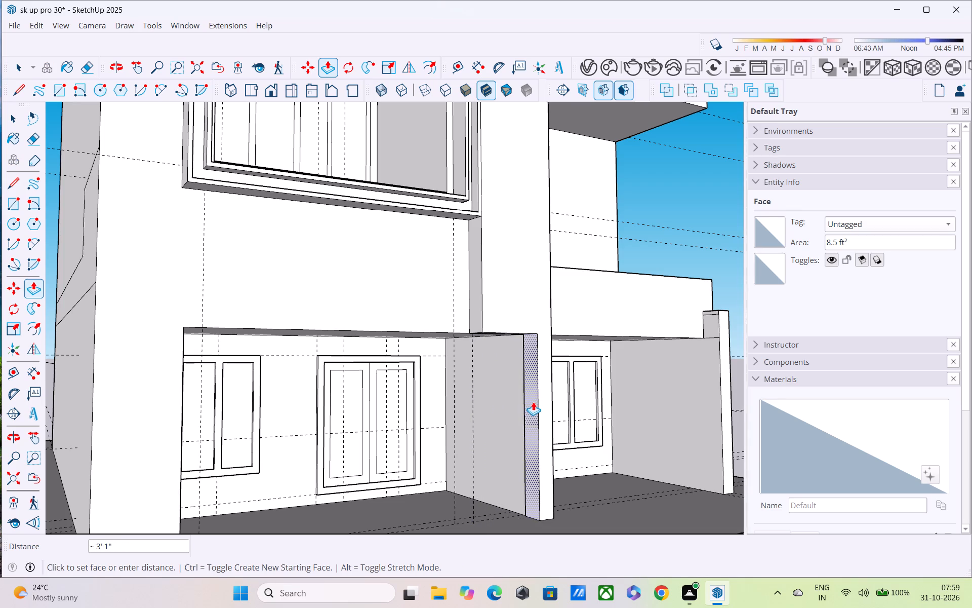
scroll(530, 401, "up", 1)
middle_click_drag(530, 401, 470, 399)
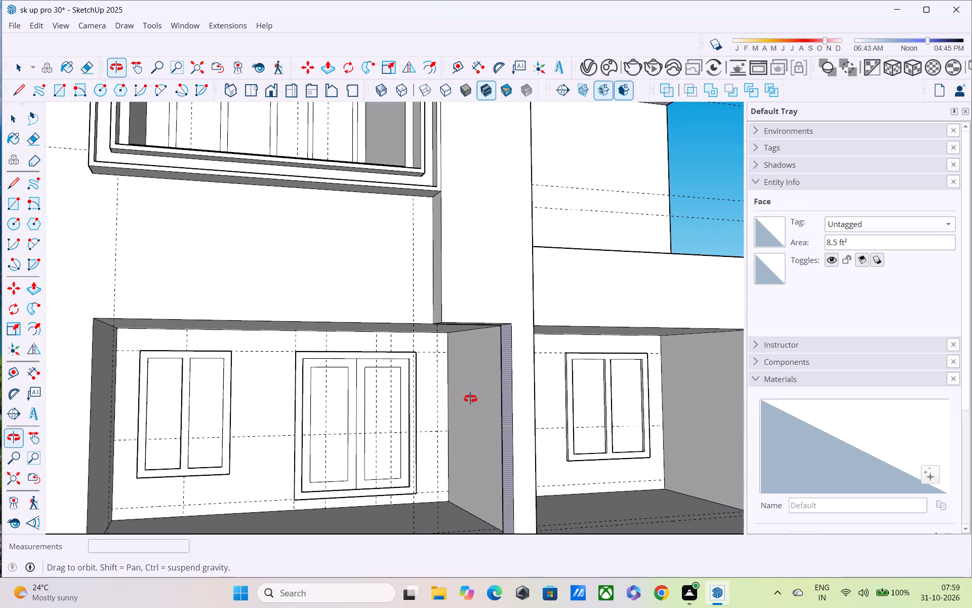
middle_click_drag(470, 399, 474, 405)
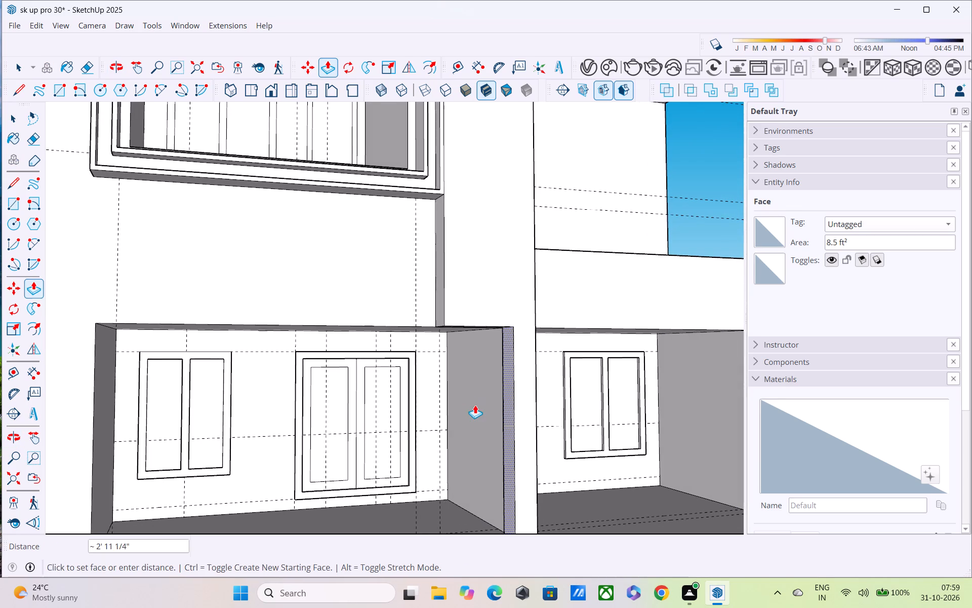
middle_click_drag(508, 413, 623, 401)
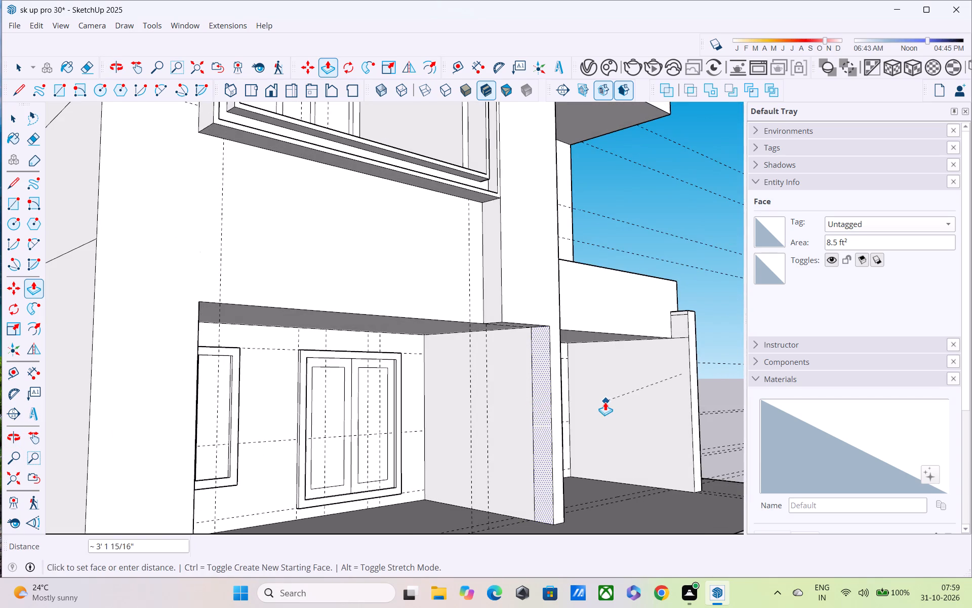
scroll(602, 402, "down", 4)
middle_click_drag(598, 399, 439, 372)
scroll(440, 372, "up", 1)
scroll(441, 371, "down", 3)
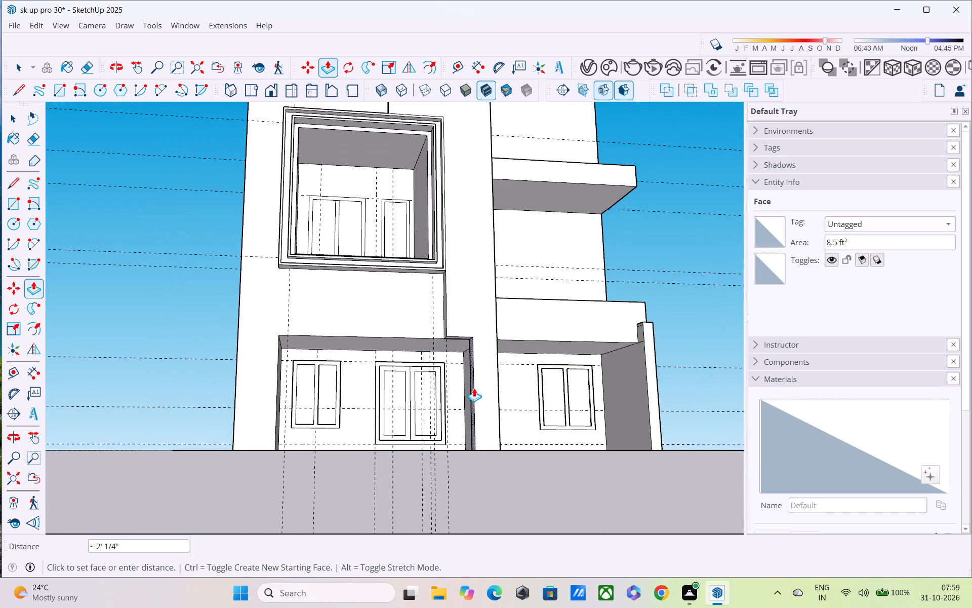
middle_click_drag(475, 376, 706, 384)
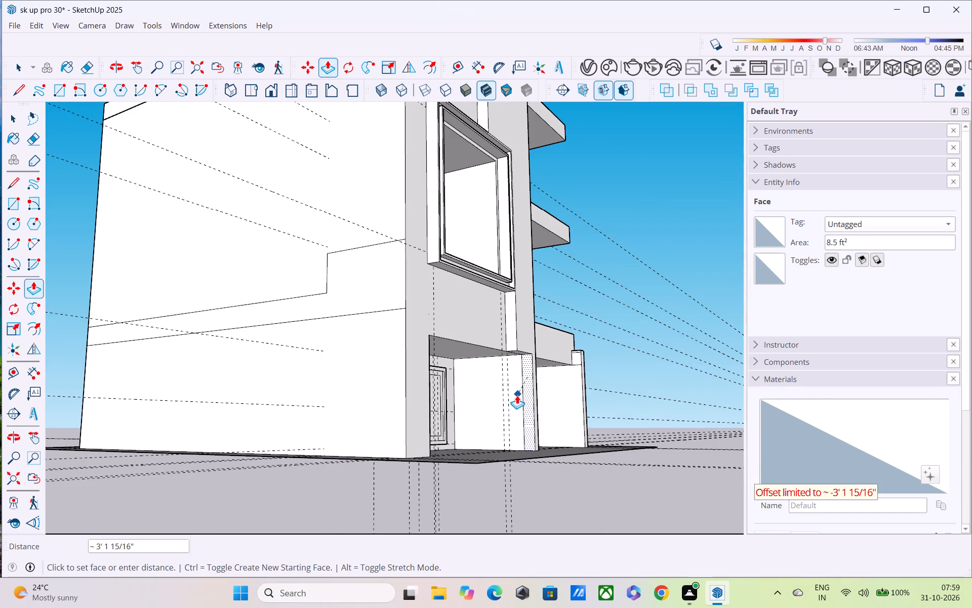
left_click(479, 379)
Examine the front elevation from several angles, checking the fin's shape around the window, porch and roof.
middle_click_drag(488, 382, 429, 414)
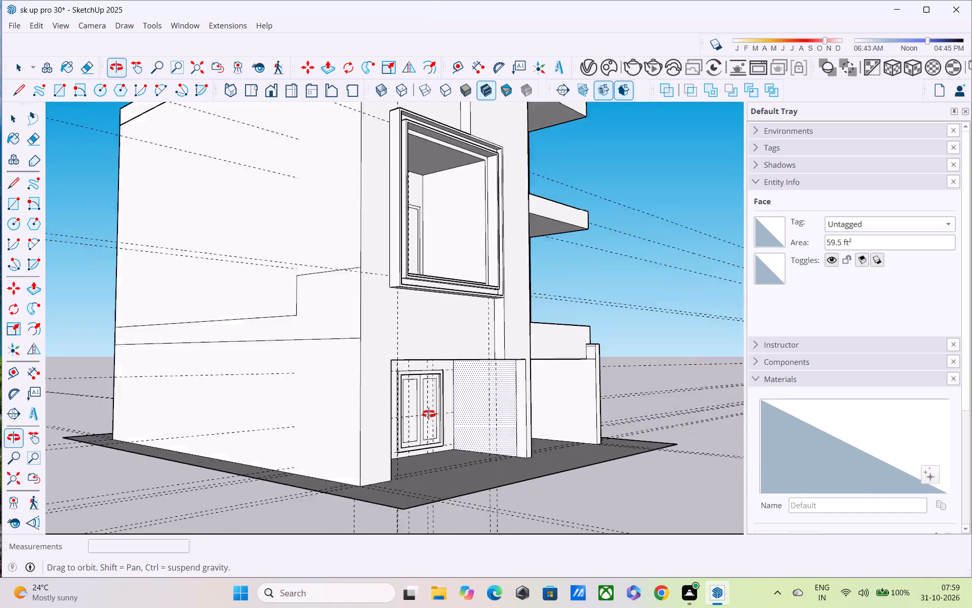
middle_click_drag(429, 414, 392, 422)
scroll(397, 399, "down", 5)
middle_click_drag(484, 410, 342, 377)
scroll(481, 409, "up", 1)
scroll(341, 377, "down", 6)
middle_click_drag(379, 377, 371, 380)
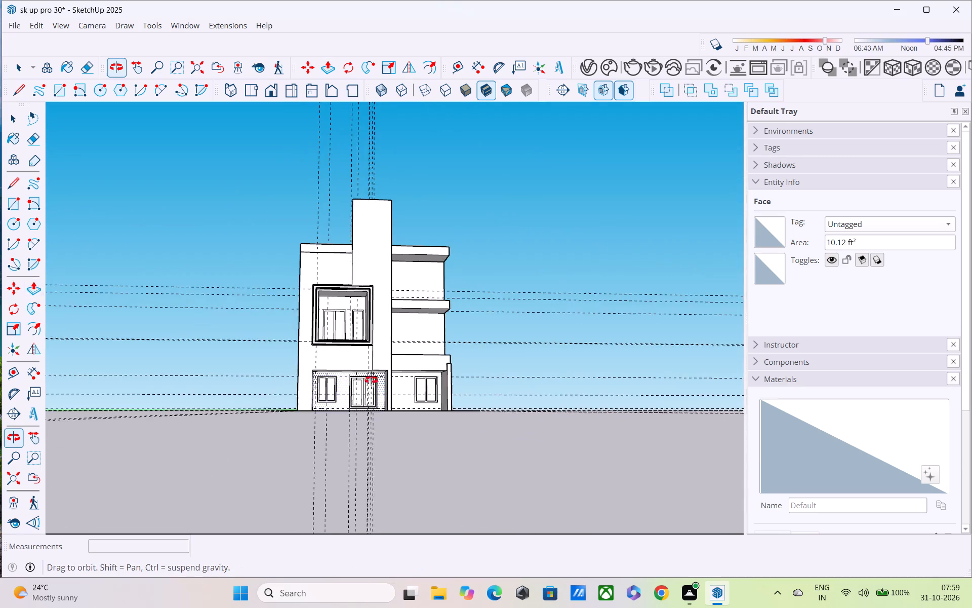
middle_click_drag(371, 380, 341, 455)
scroll(357, 435, "down", 3)
key("space")
left_click(500, 271)
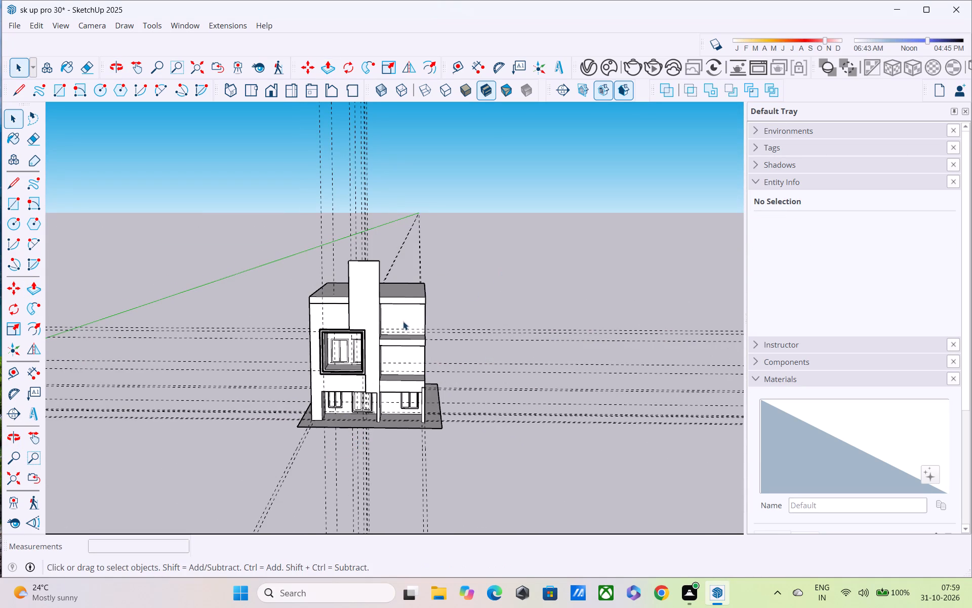
scroll(403, 321, "up", 15)
middle_click_drag(341, 319, 378, 188)
scroll(378, 187, "down", 5)
middle_click_drag(323, 264, 324, 158, "shift")
middle_click_drag(328, 176, 332, 291)
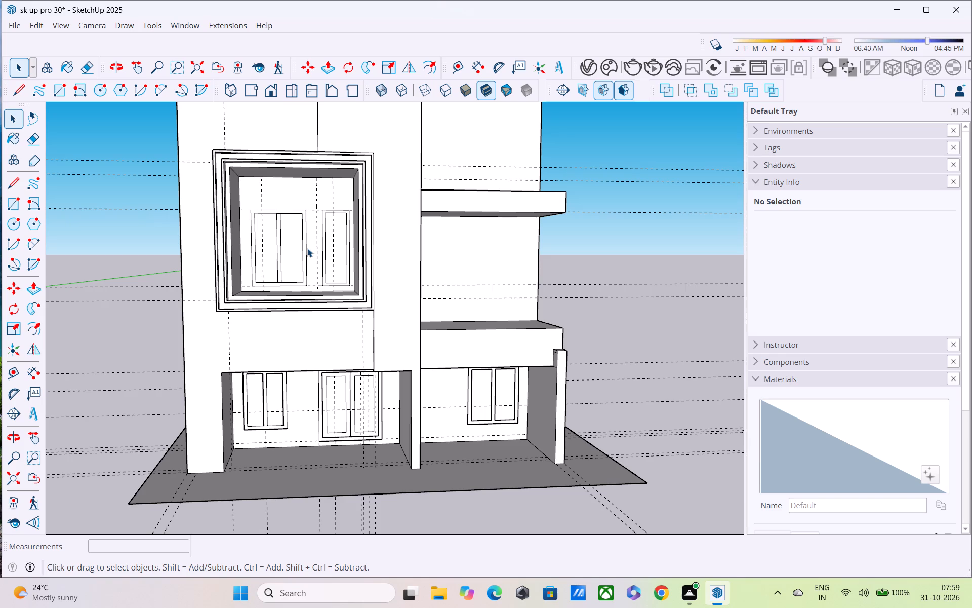
scroll(60, 98, "up", 2)
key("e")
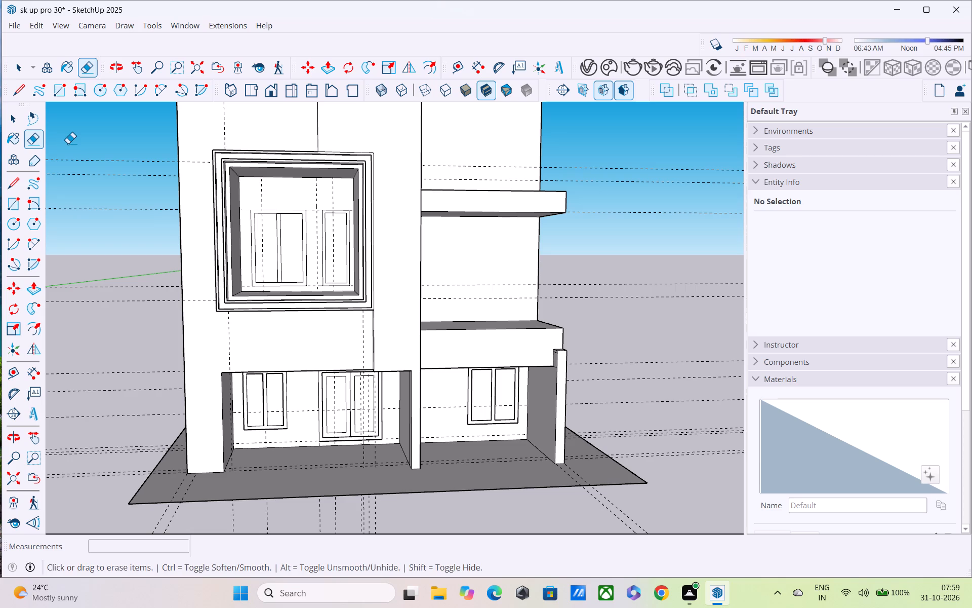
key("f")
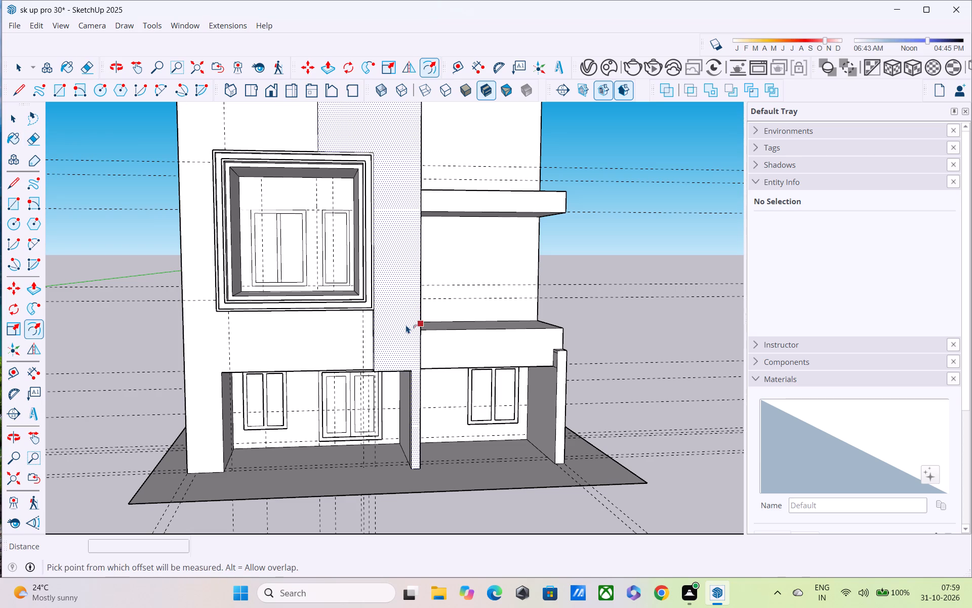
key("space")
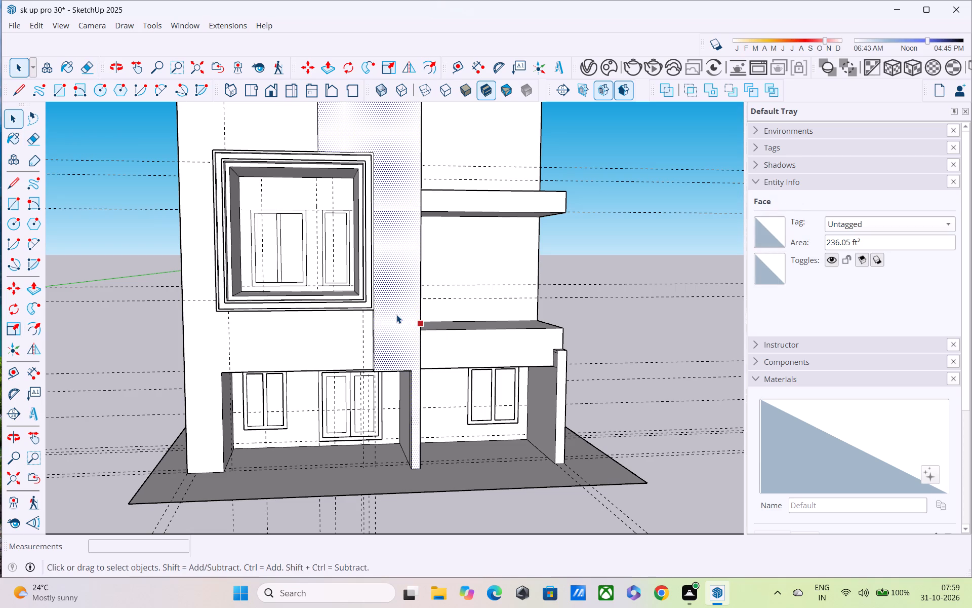
Draw a 9" line across the fin's front face, level with the top of the porch openings.
key("l")
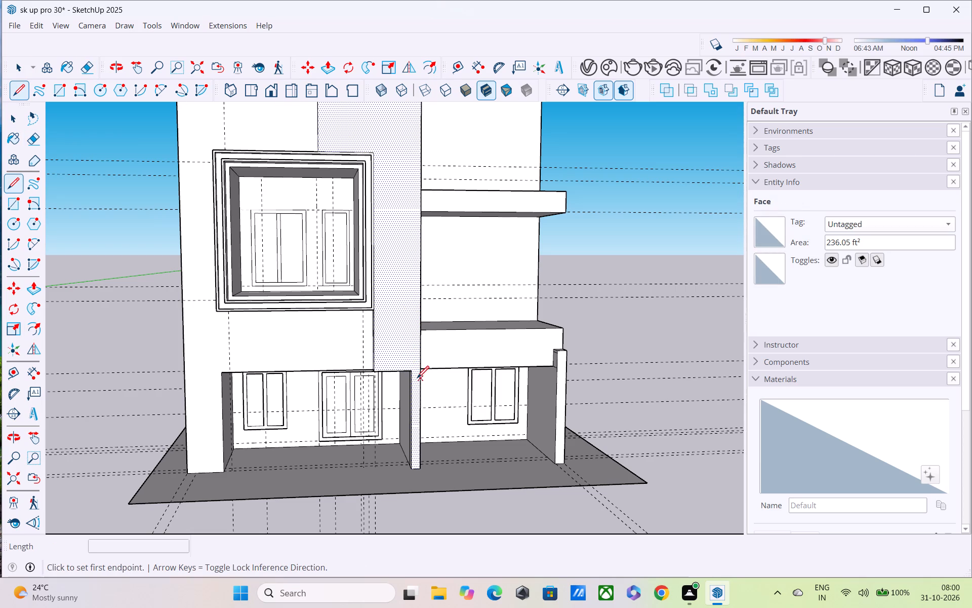
left_click(414, 370)
left_click(422, 370)
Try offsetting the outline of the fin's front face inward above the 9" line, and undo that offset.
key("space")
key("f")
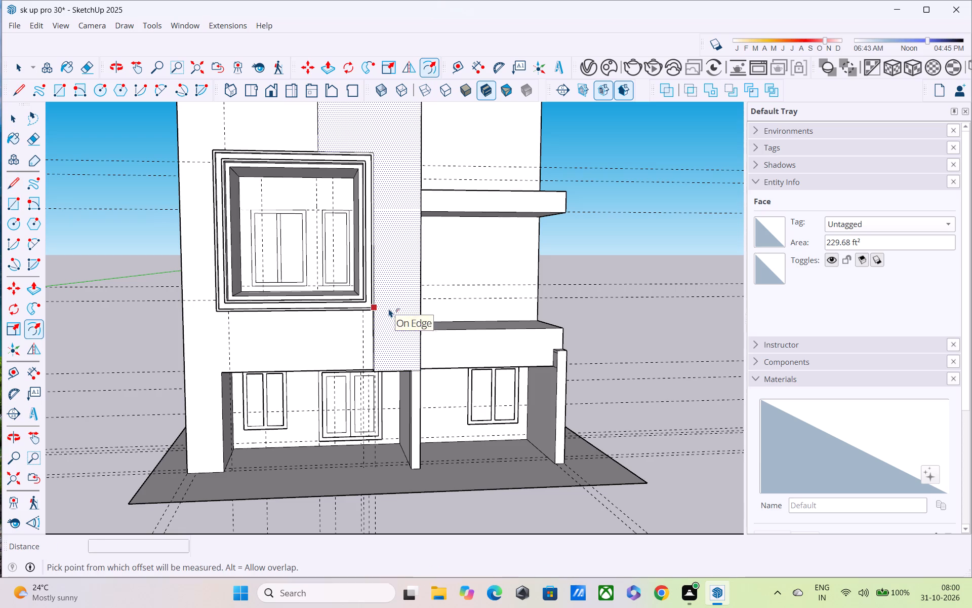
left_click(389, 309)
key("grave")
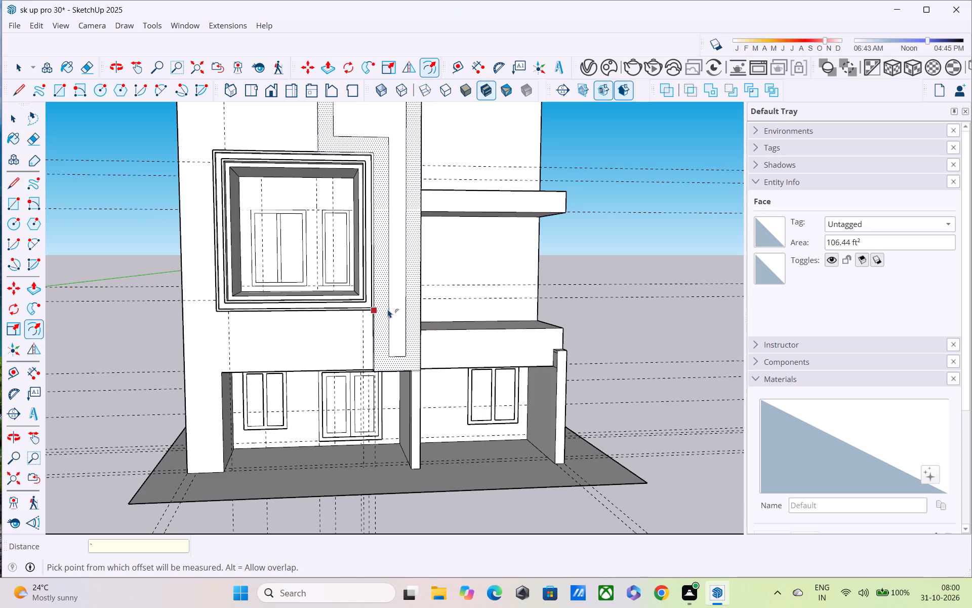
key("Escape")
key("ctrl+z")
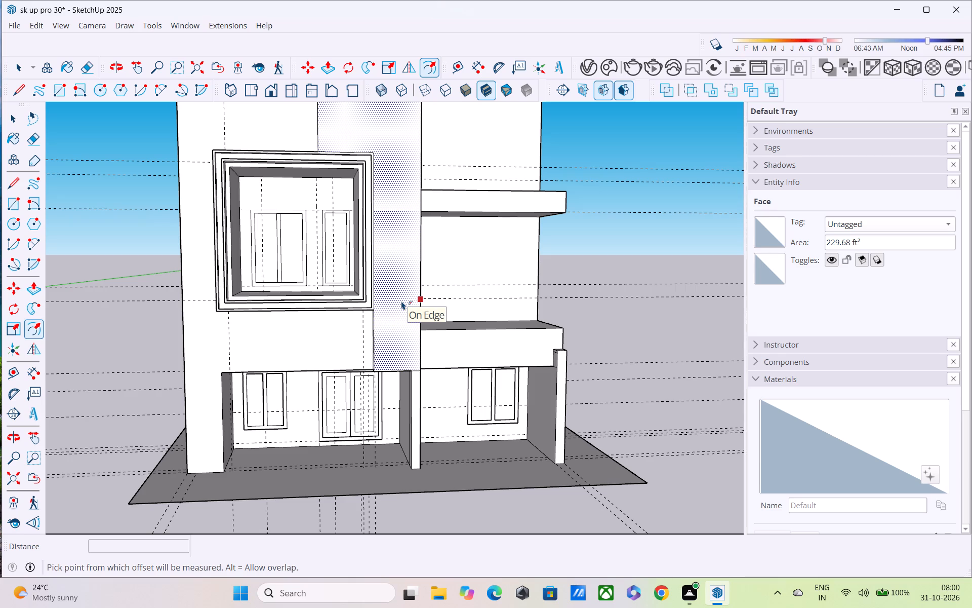
Push/Pull the fin's front face back about 2 7/16" behind the front of the window frame.
key("space")
middle_click_drag(399, 304, 432, 487, "shift")
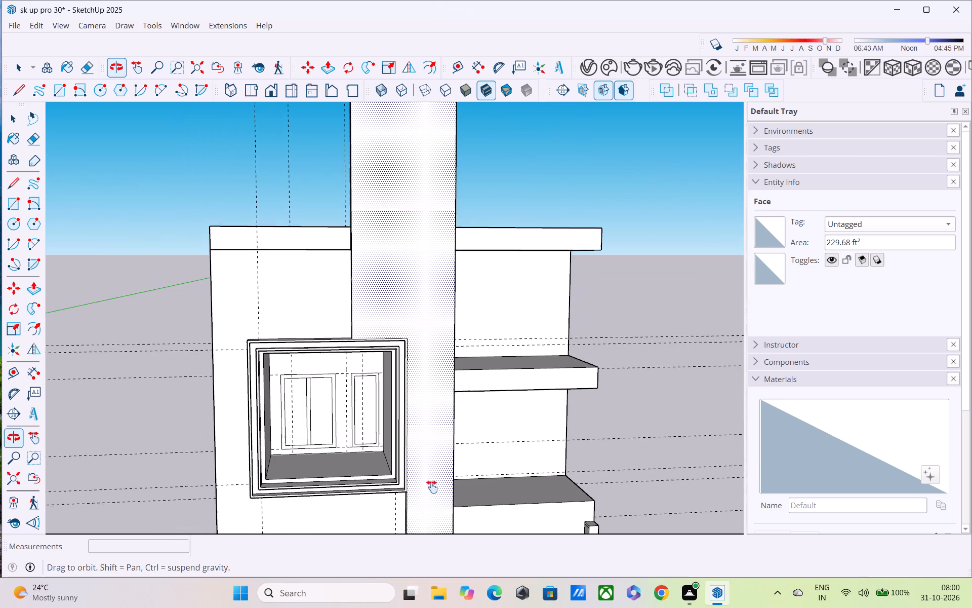
middle_click_drag(432, 487, 432, 487, "shift")
scroll(449, 457, "down", 4)
middle_click_drag(453, 452, 466, 538, "shift")
key("l")
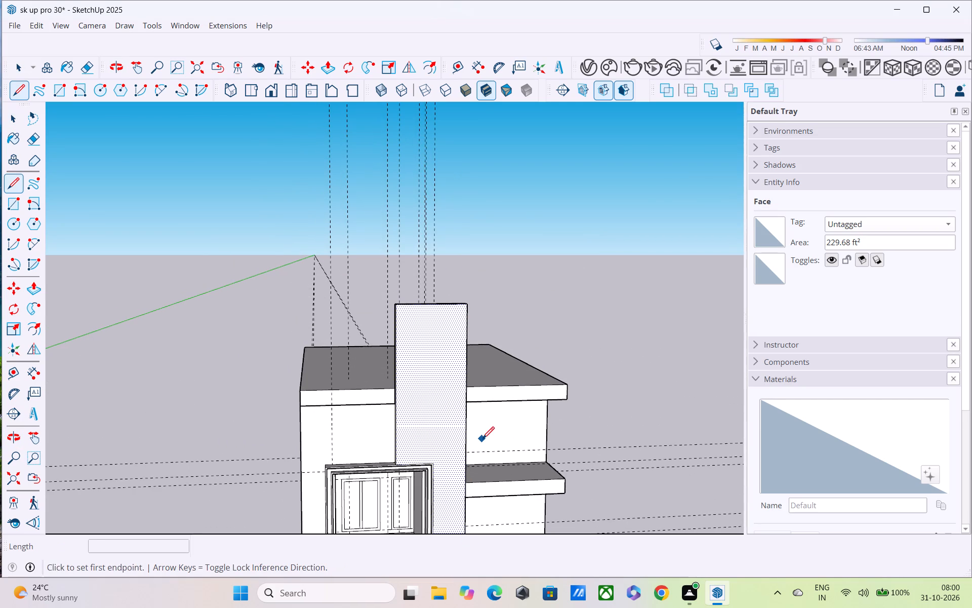
scroll(440, 470, "up", 7)
middle_click_drag(439, 462, 304, 466)
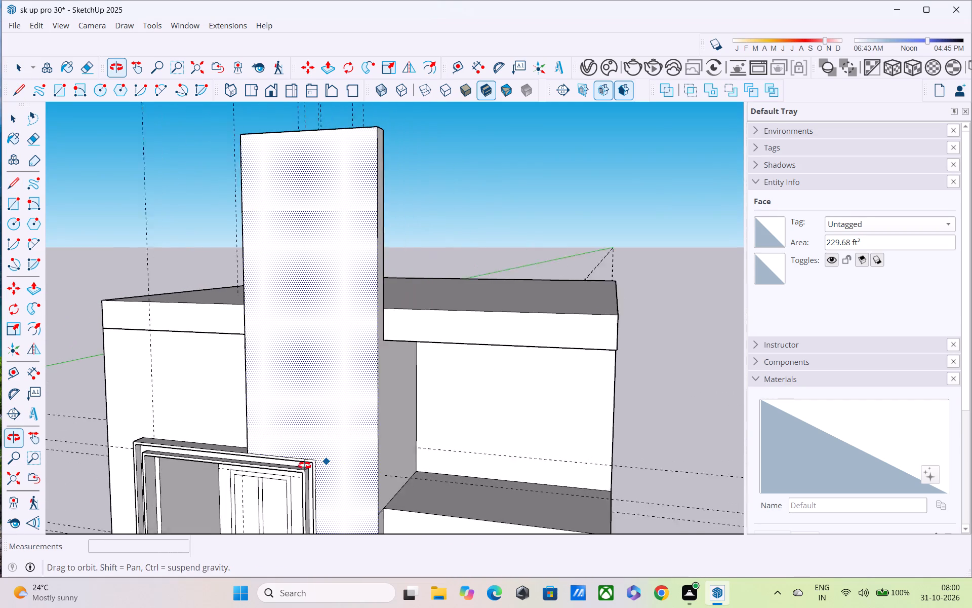
middle_click_drag(304, 466, 299, 466)
scroll(299, 459, "up", 13)
middle_click_drag(301, 462, 419, 369)
scroll(419, 369, "down", 5)
middle_click_drag(419, 369, 369, 466)
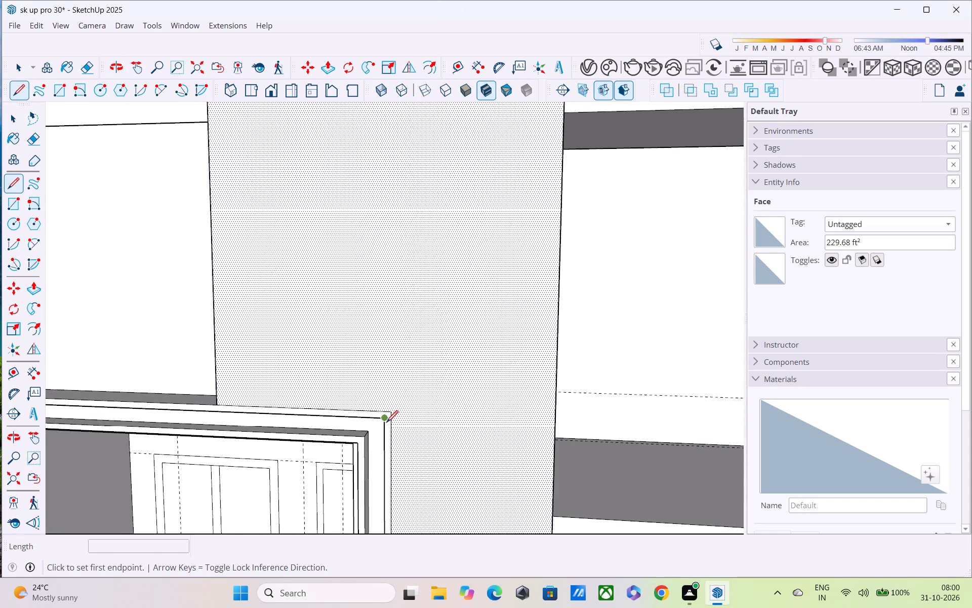
scroll(392, 415, "up", 4)
middle_click_drag(392, 413, 405, 438)
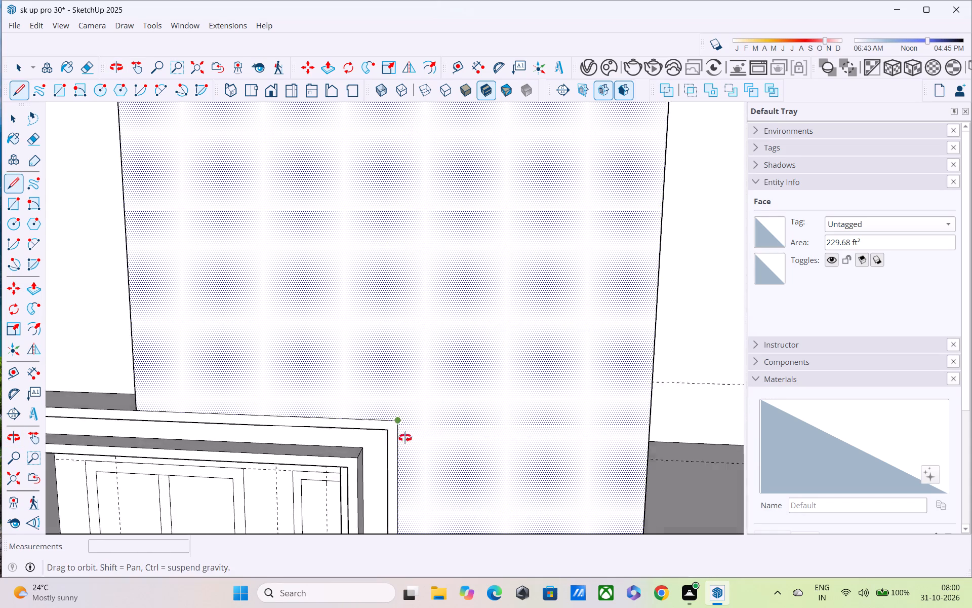
middle_click_drag(405, 438, 704, 414)
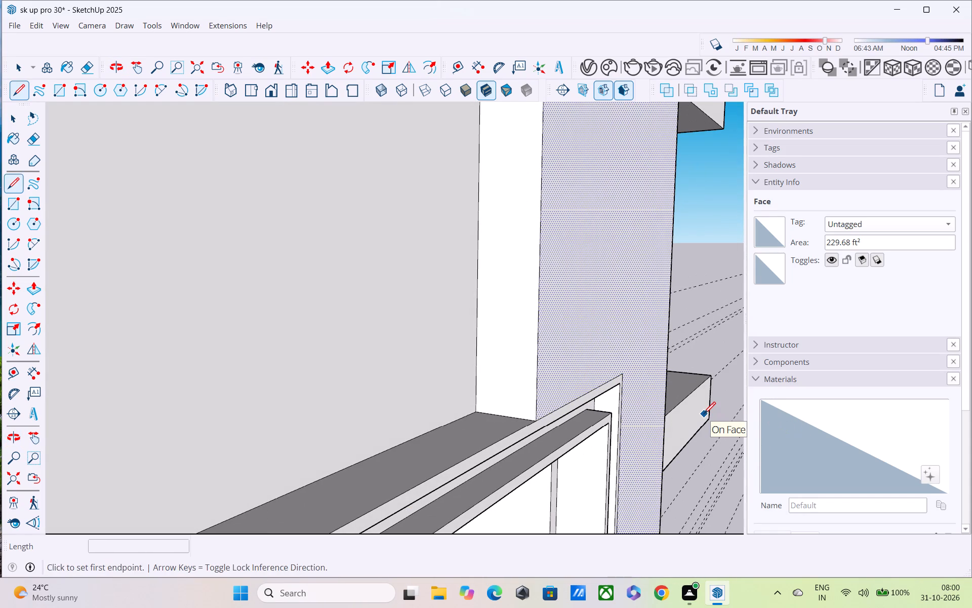
key("p")
left_click(588, 328)
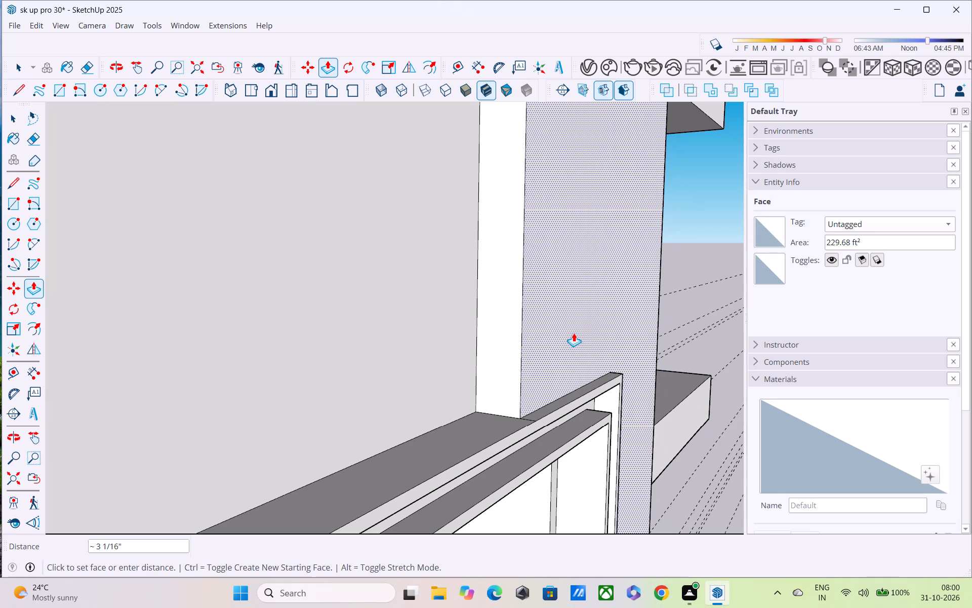
left_click(576, 337)
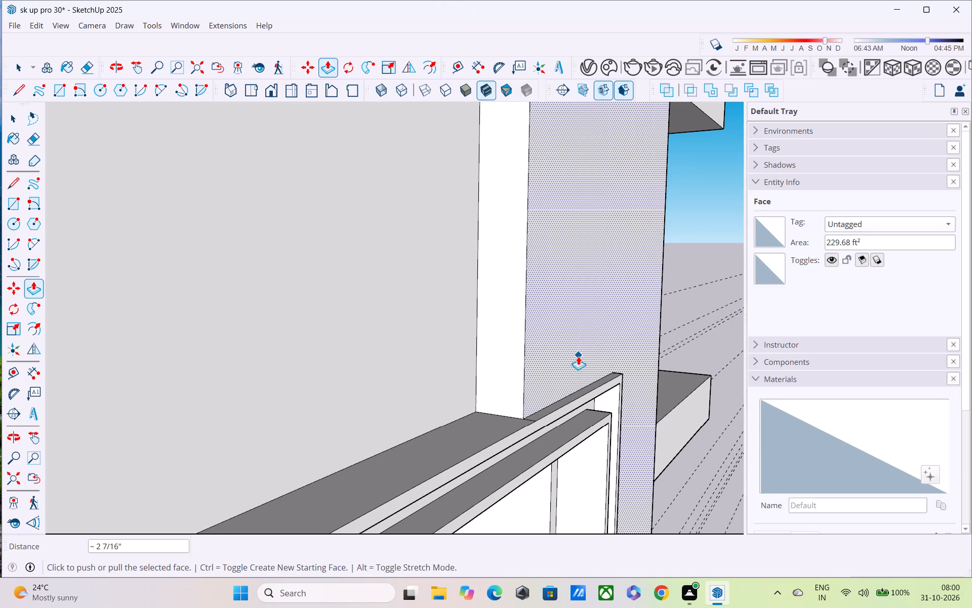
Draw a vertical line about 16' 3 1/2" up the fin's front face from the window frame's upper corner beside the fin.
middle_click_drag(578, 356, 353, 317)
scroll(351, 316, "down", 5)
key("space")
key("l")
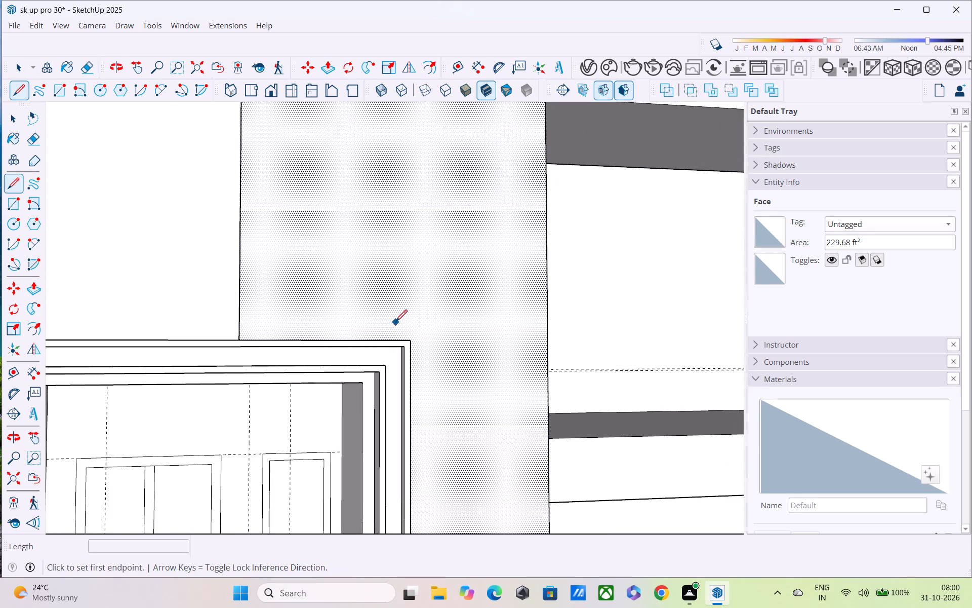
middle_click_drag(404, 340, 307, 428)
scroll(339, 397, "up", 8)
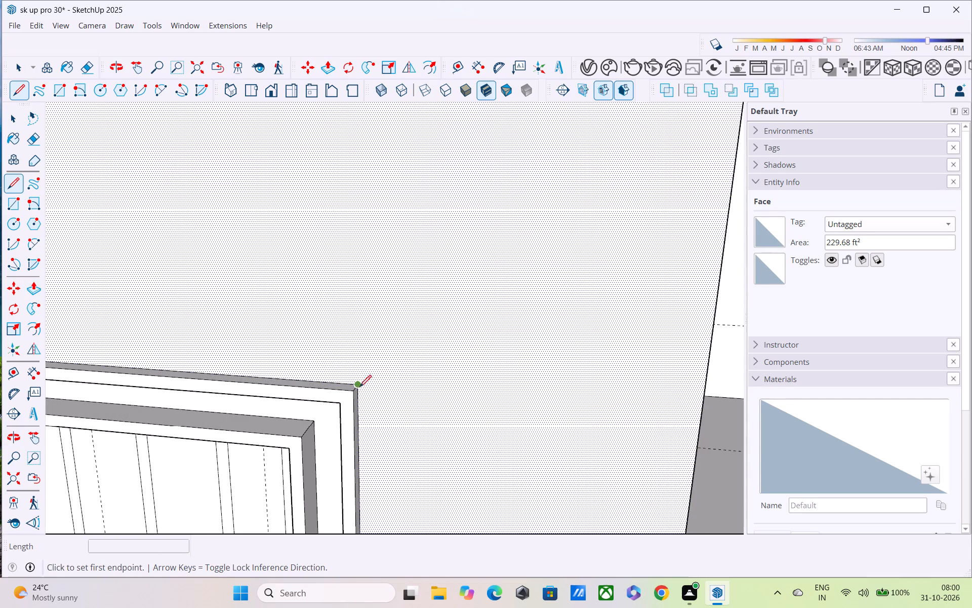
left_click(358, 388)
middle_click_drag(362, 299, 375, 481, "shift")
scroll(375, 468, "up", 1)
scroll(339, 400, "down", 2)
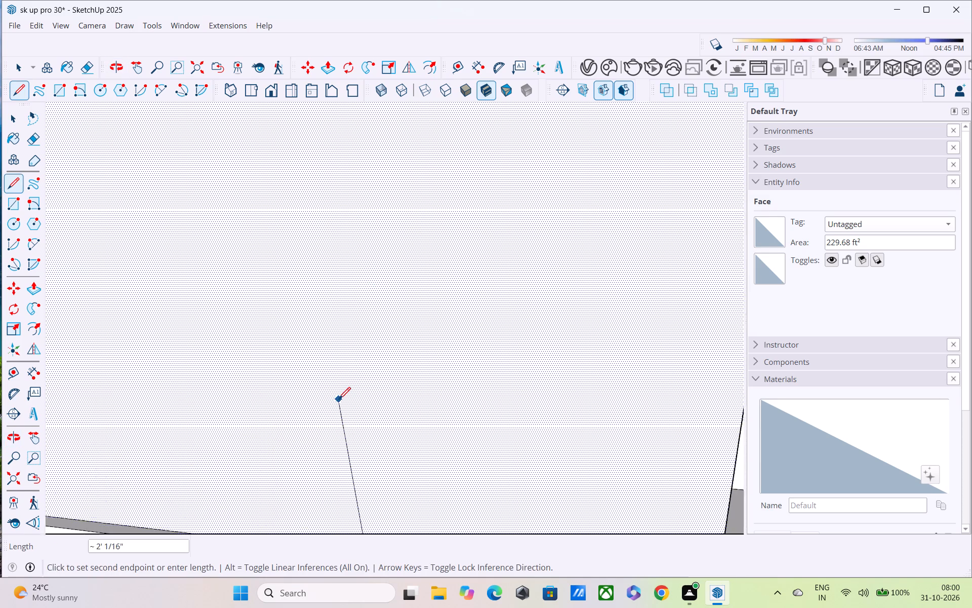
scroll(339, 400, "down", 4)
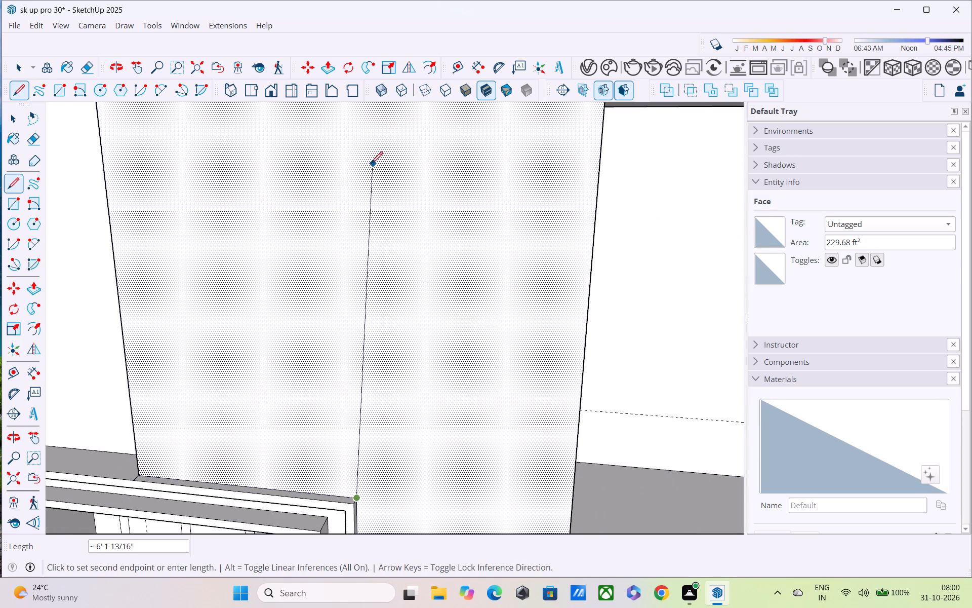
middle_click_drag(347, 141, 384, 322)
scroll(388, 258, "down", 3)
middle_click_drag(388, 258, 394, 405)
scroll(399, 361, "down", 4)
middle_click_drag(404, 307, 412, 239)
scroll(418, 227, "down", 3)
middle_click_drag(407, 199, 428, 318)
scroll(433, 301, "down", 3)
middle_click_drag(433, 273, 433, 260)
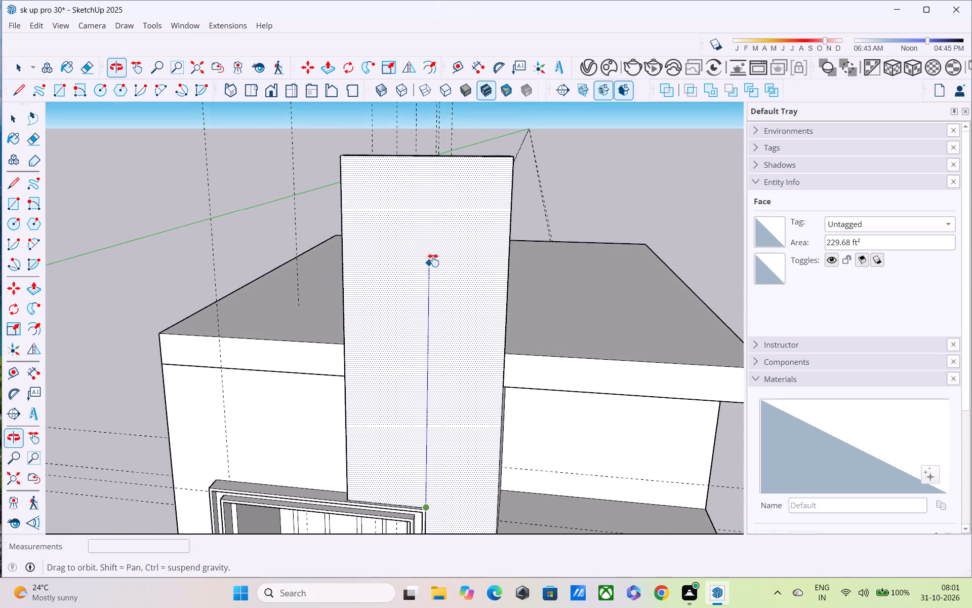
middle_click_drag(433, 260, 436, 212)
scroll(436, 212, "up", 1)
scroll(436, 212, "down", 2)
middle_click_drag(437, 214, 449, 314)
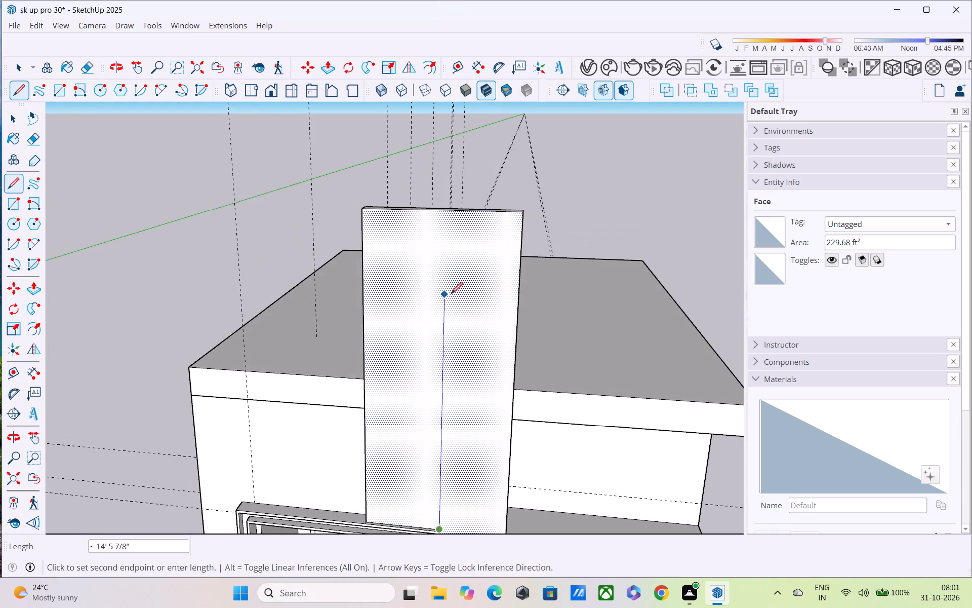
middle_click_drag(450, 257, 452, 202)
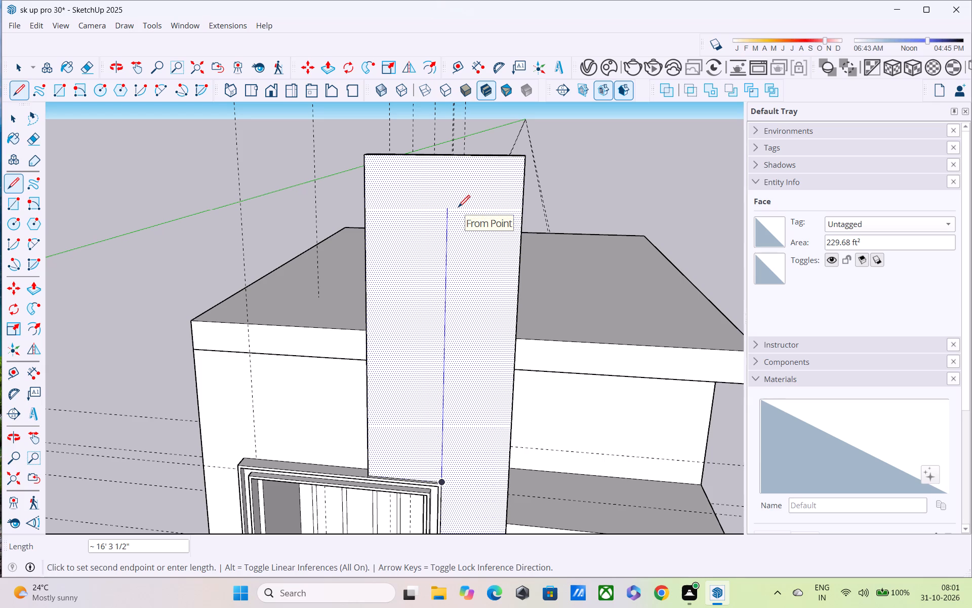
left_click(458, 208)
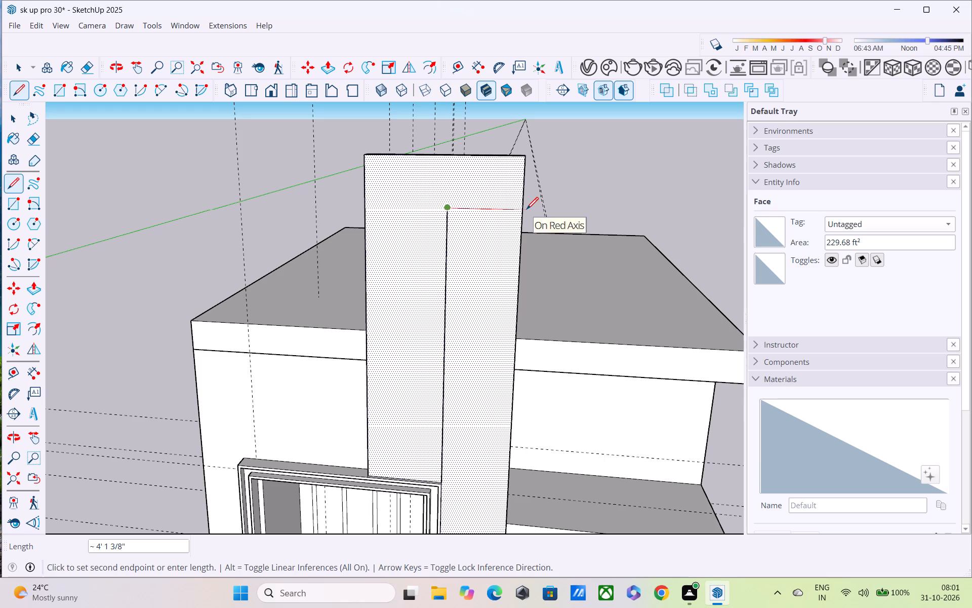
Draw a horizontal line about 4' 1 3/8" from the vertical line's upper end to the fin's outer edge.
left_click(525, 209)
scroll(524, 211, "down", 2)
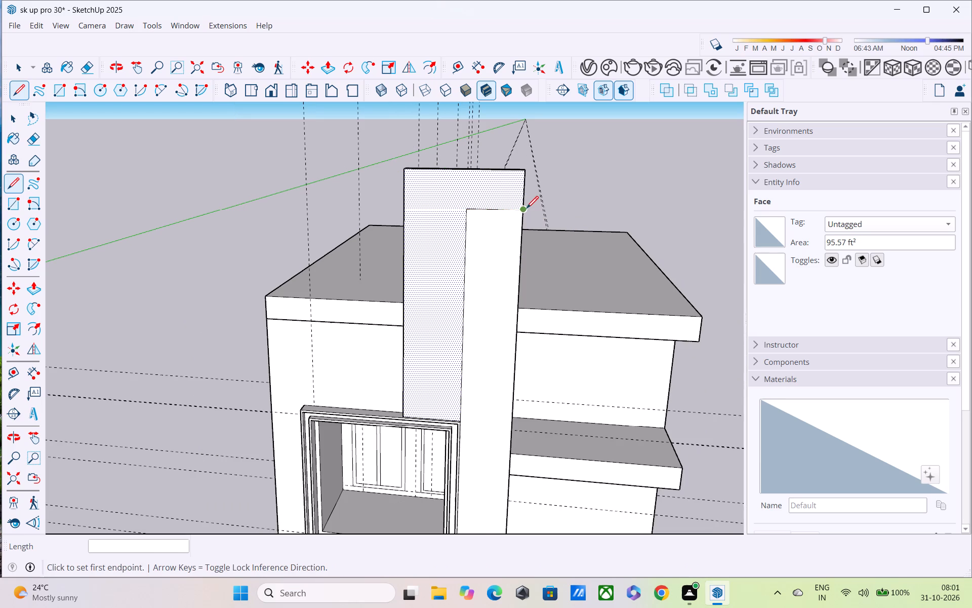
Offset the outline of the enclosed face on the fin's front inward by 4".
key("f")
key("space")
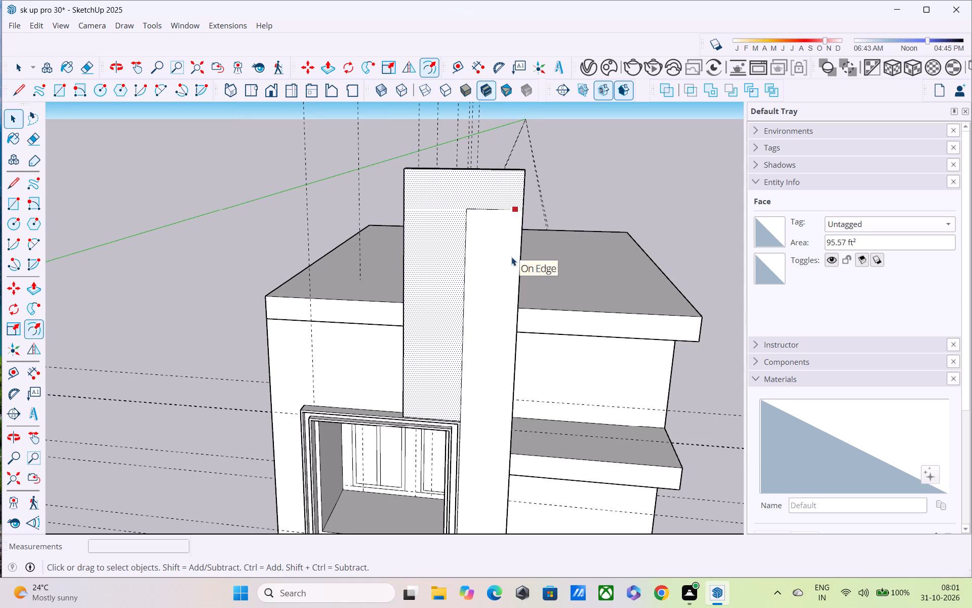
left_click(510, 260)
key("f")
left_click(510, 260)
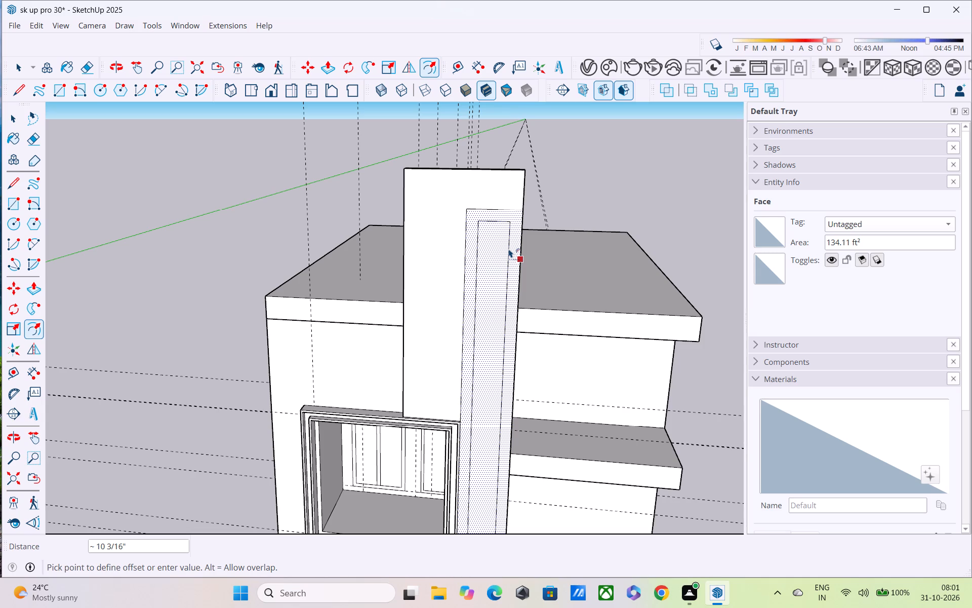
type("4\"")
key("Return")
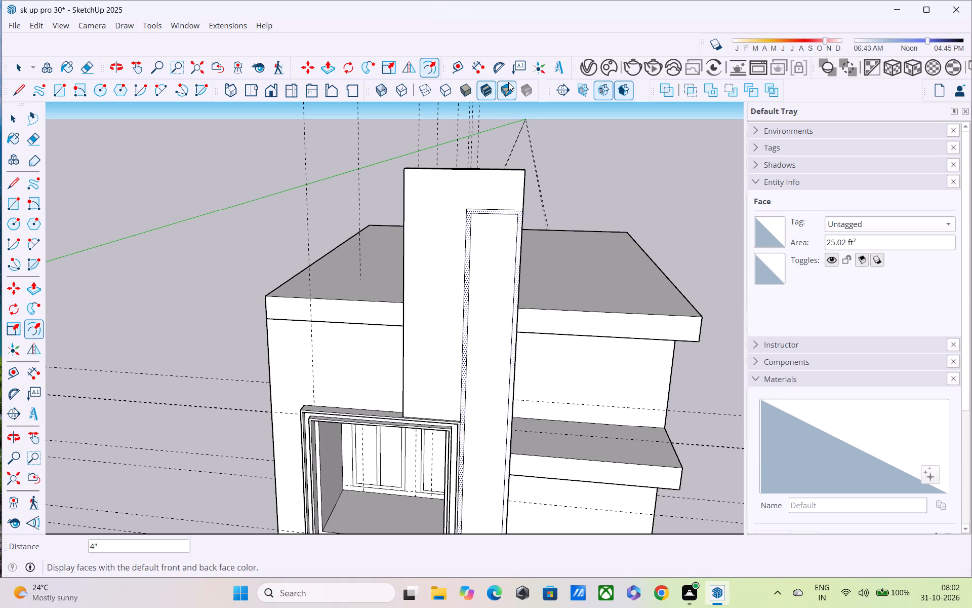
Examine the offset border on the fin from its top down to the porch, including its lower end at the dividing wall.
scroll(514, 270, "up", 2)
scroll(502, 228, "up", 1)
middle_click_drag(501, 226, 390, 194)
scroll(415, 176, "down", 5)
scroll(421, 232, "up", 1)
middle_click_drag(420, 238, 442, 156, "shift")
scroll(420, 238, "down", 1, "shift")
scroll(466, 194, "down", 3)
middle_click_drag(465, 242, 539, 165)
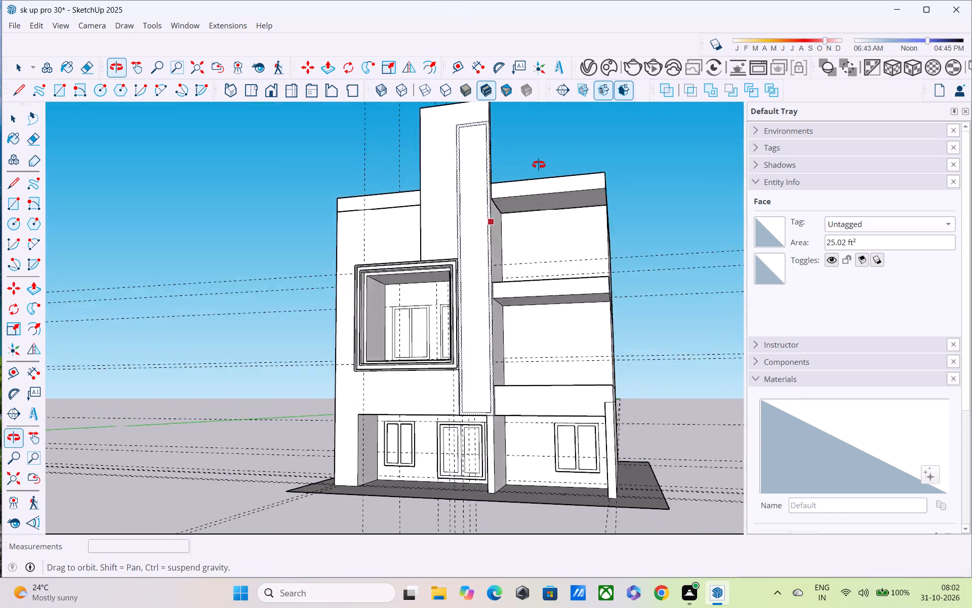
middle_click_drag(539, 165, 573, 257)
scroll(564, 269, "up", 7)
middle_click_drag(507, 374, 548, 257)
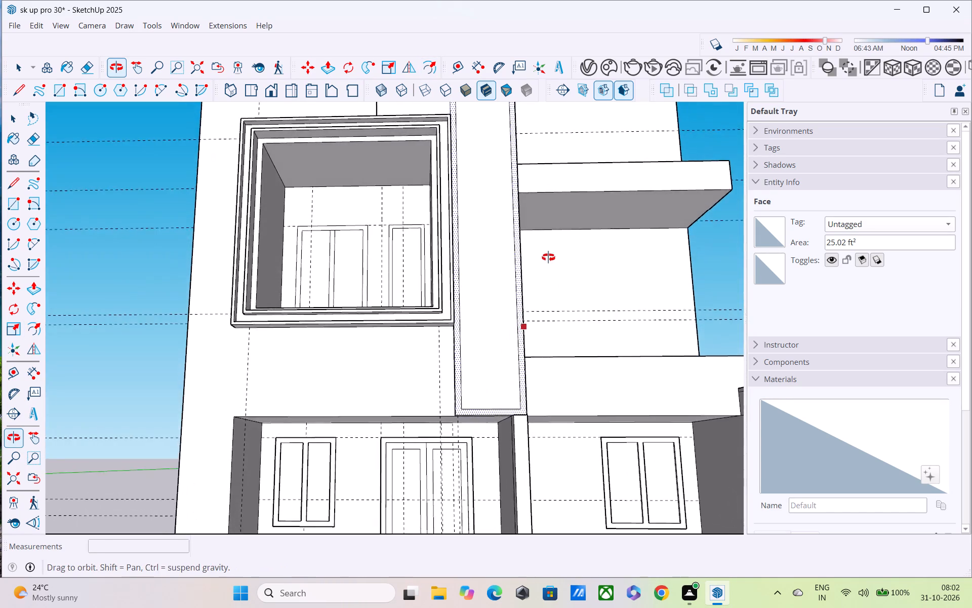
middle_click_drag(548, 257, 548, 276)
scroll(540, 353, "up", 6)
middle_click_drag(533, 354, 487, 198)
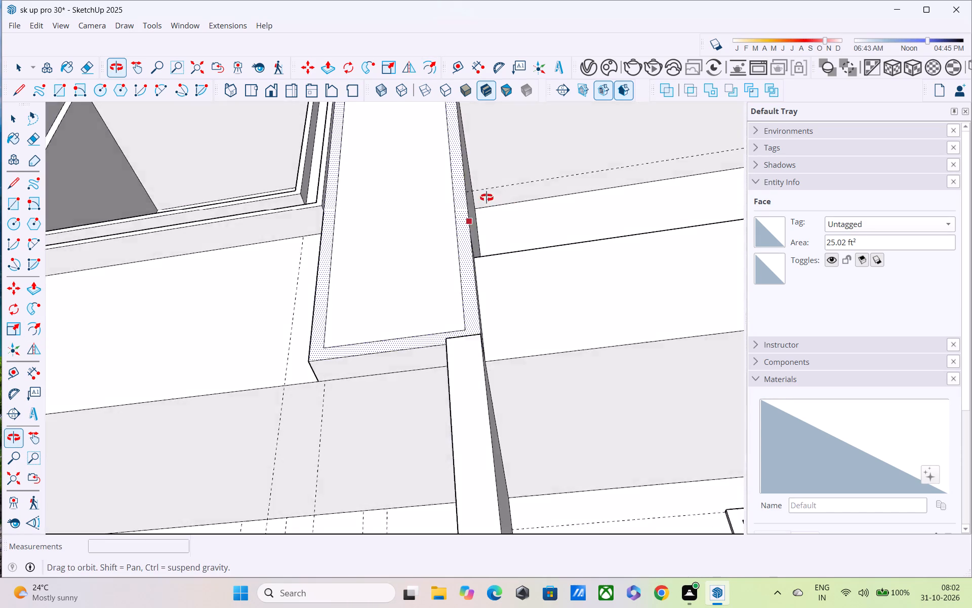
middle_click_drag(487, 198, 551, 309)
scroll(545, 316, "down", 10)
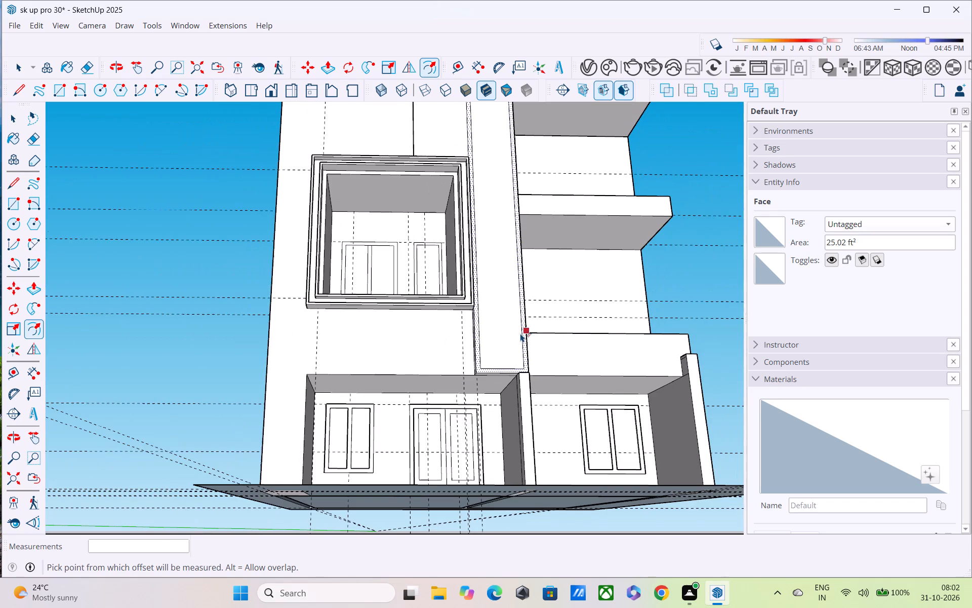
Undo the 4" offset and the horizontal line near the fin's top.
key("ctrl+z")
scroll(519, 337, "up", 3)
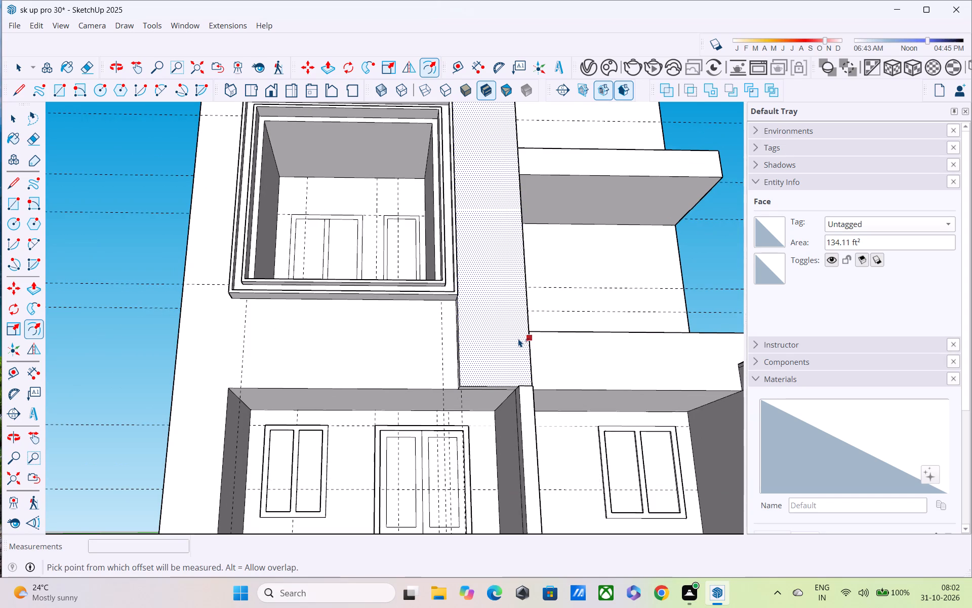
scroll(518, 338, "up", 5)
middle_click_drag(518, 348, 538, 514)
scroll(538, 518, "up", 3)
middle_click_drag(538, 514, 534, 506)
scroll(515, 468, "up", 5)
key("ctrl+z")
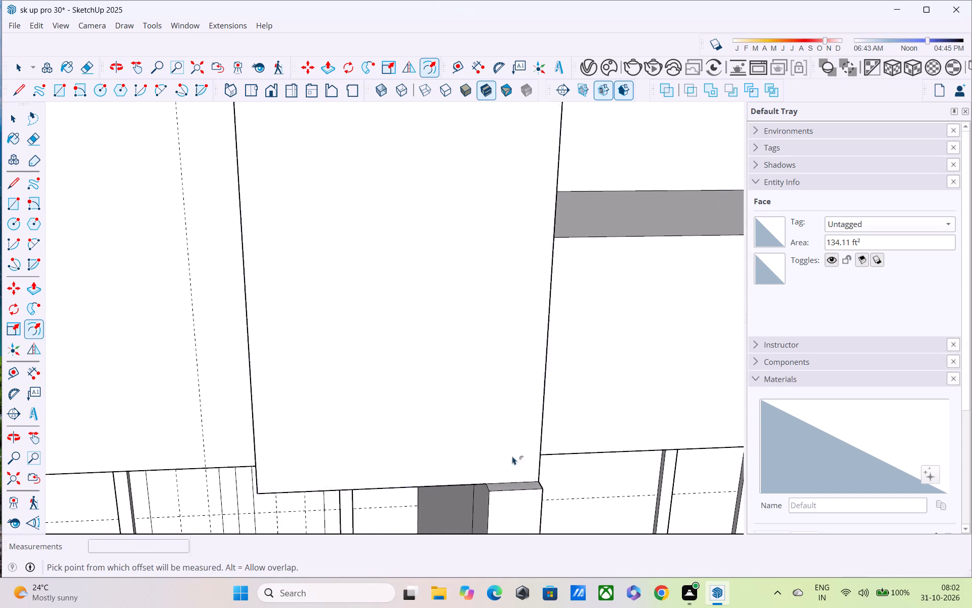
Push/Pull the thin exposed top of the porch's dividing wall up 37', level with the top of the fin.
scroll(512, 453, "down", 5)
scroll(511, 453, "up", 1)
middle_click_drag(503, 437, 482, 347)
scroll(493, 320, "down", 5)
middle_click_drag(495, 354, 391, 435)
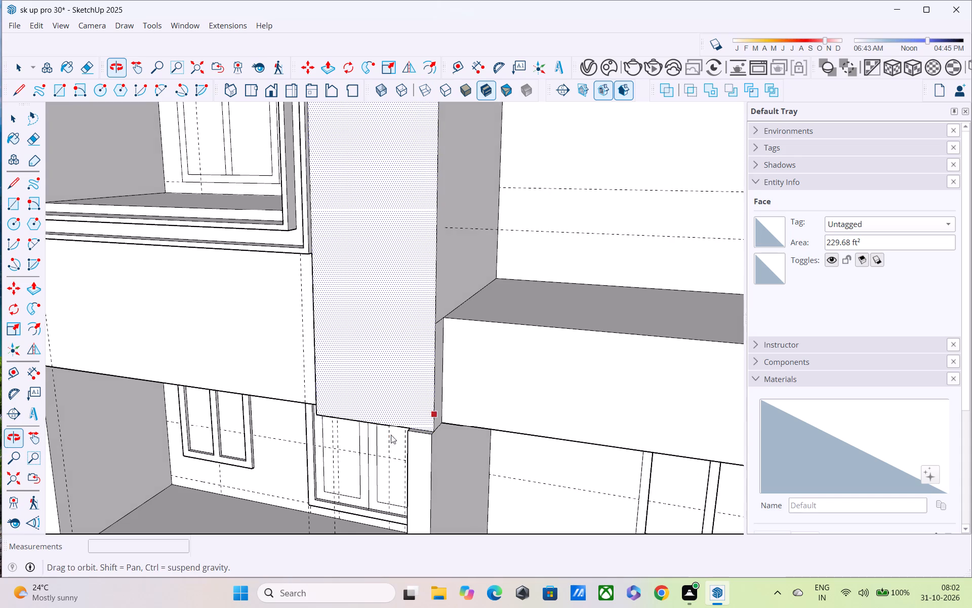
middle_click_drag(391, 435, 392, 435)
scroll(399, 398, "down", 8)
scroll(413, 421, "up", 10)
middle_click_drag(417, 417, 417, 421)
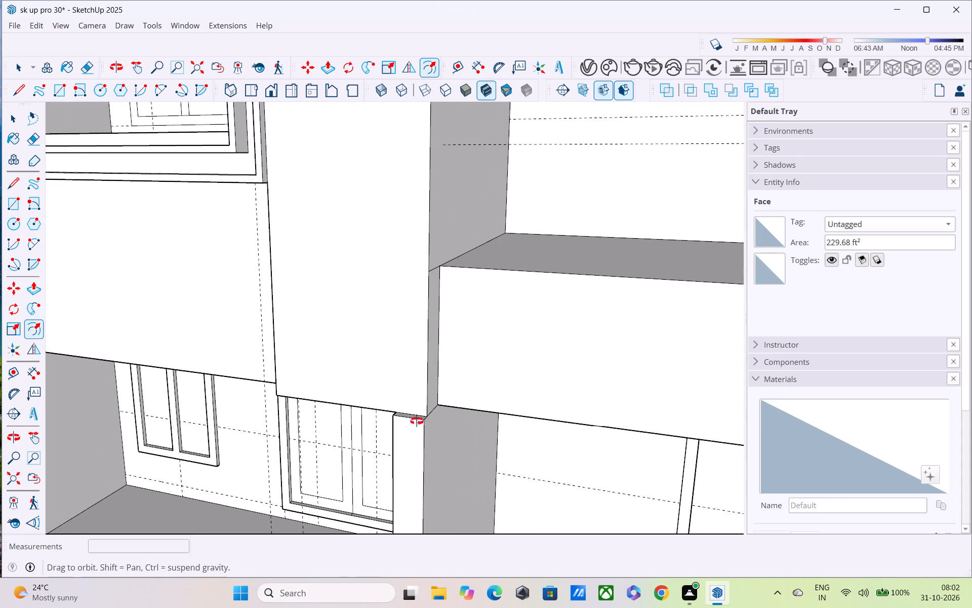
middle_click_drag(417, 421, 417, 473)
key("space")
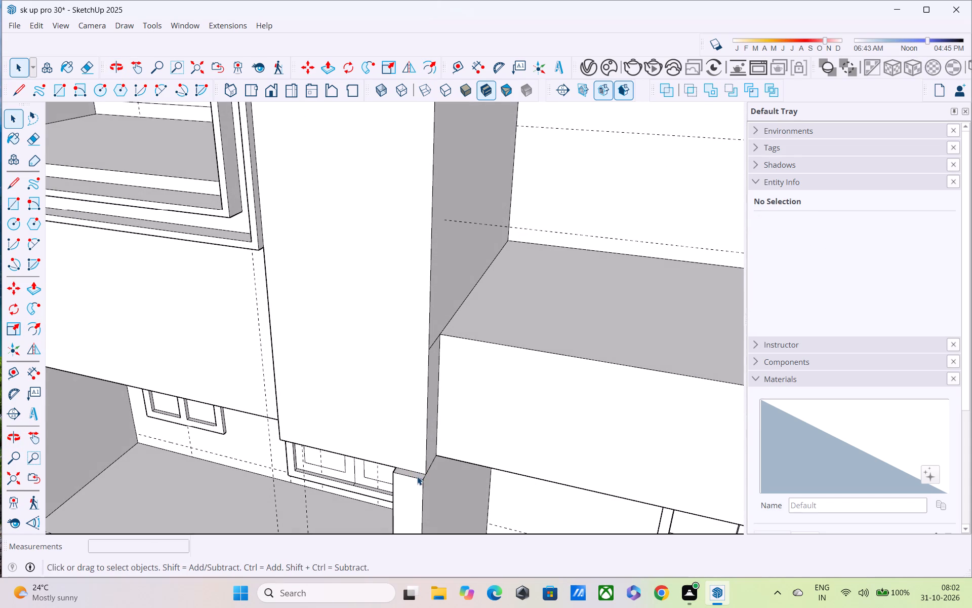
left_click(417, 476)
key("p")
left_click(413, 470)
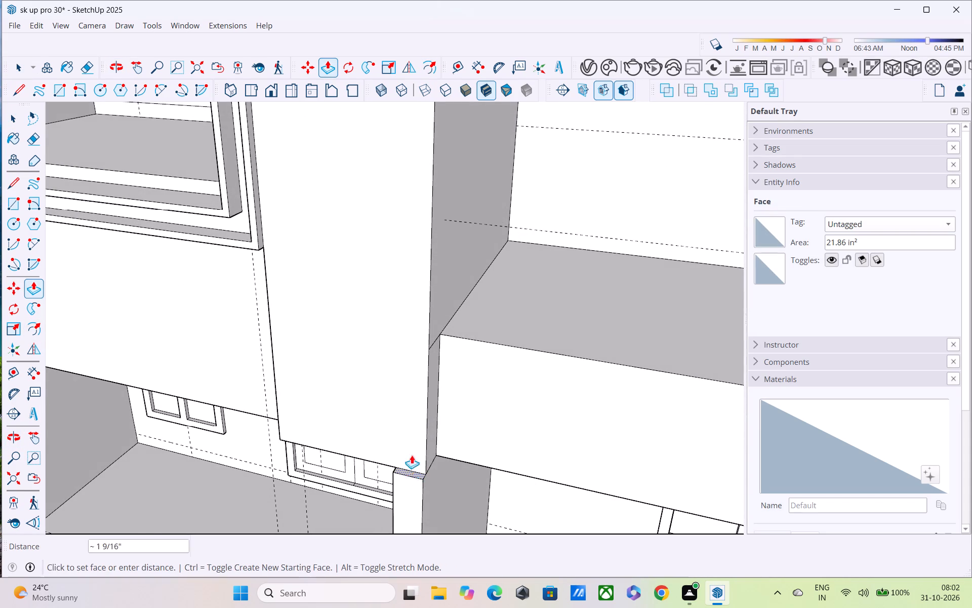
scroll(407, 354, "down", 3)
middle_click_drag(407, 354, 431, 555)
scroll(440, 381, "down", 2)
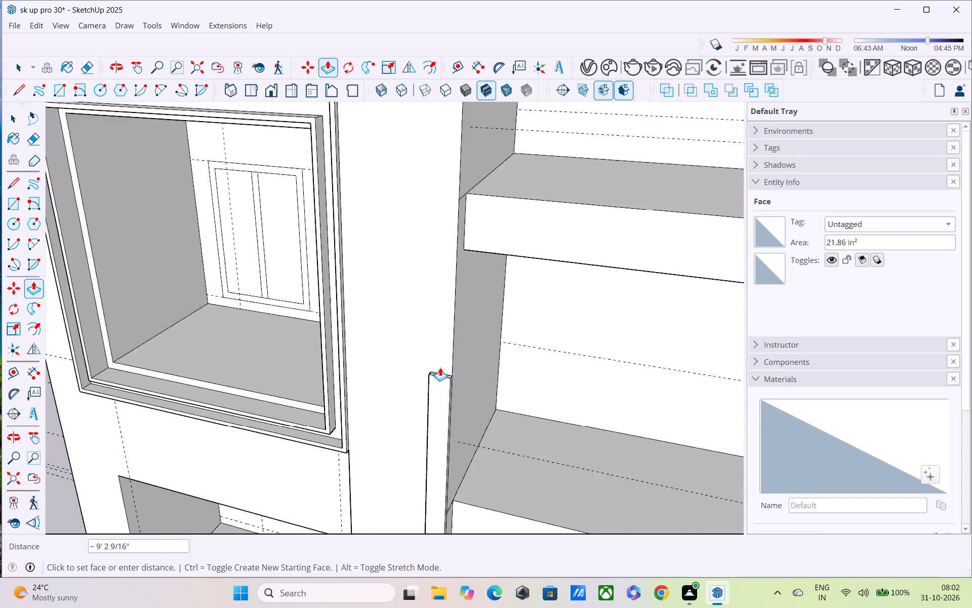
scroll(440, 367, "down", 2)
middle_click_drag(435, 330, 473, 524)
scroll(481, 487, "up", 1)
scroll(504, 317, "down", 3)
middle_click_drag(502, 292, 518, 476, "shift")
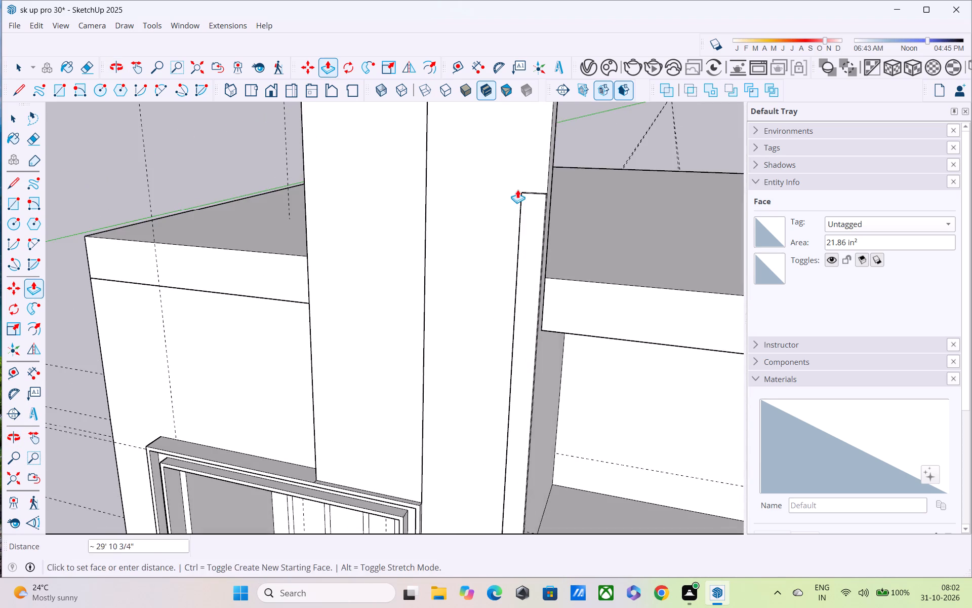
middle_click_drag(518, 189, 549, 417)
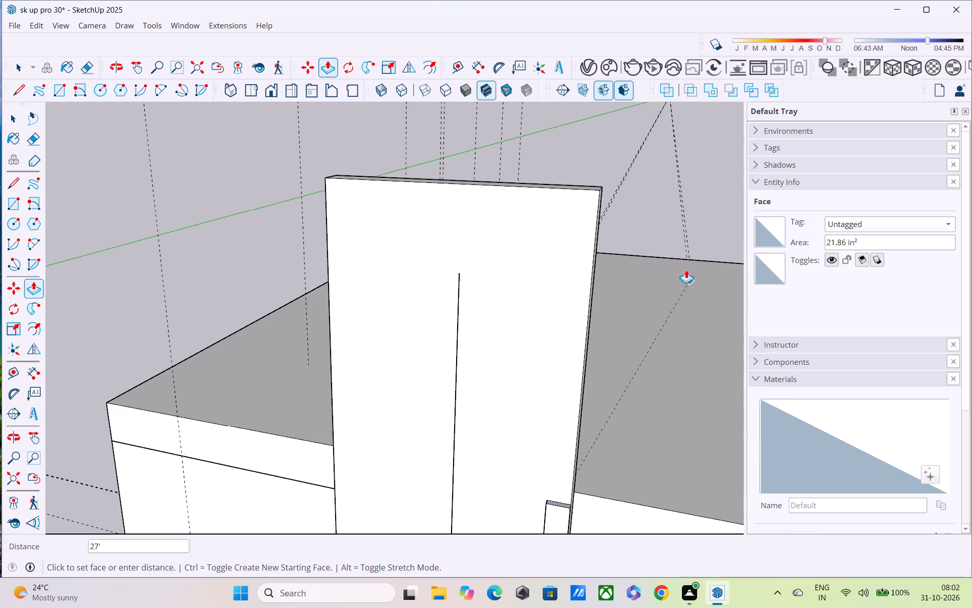
left_click(564, 181)
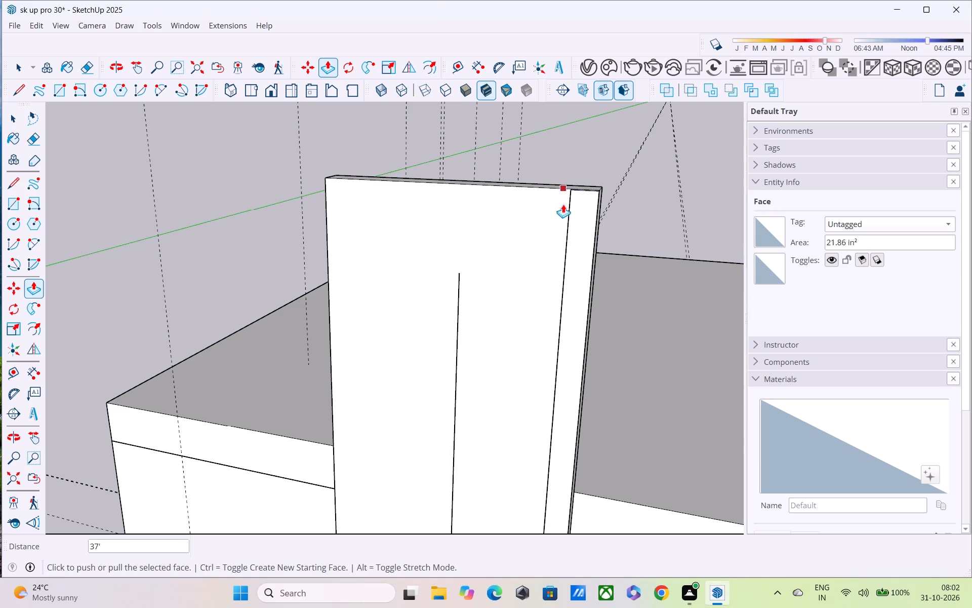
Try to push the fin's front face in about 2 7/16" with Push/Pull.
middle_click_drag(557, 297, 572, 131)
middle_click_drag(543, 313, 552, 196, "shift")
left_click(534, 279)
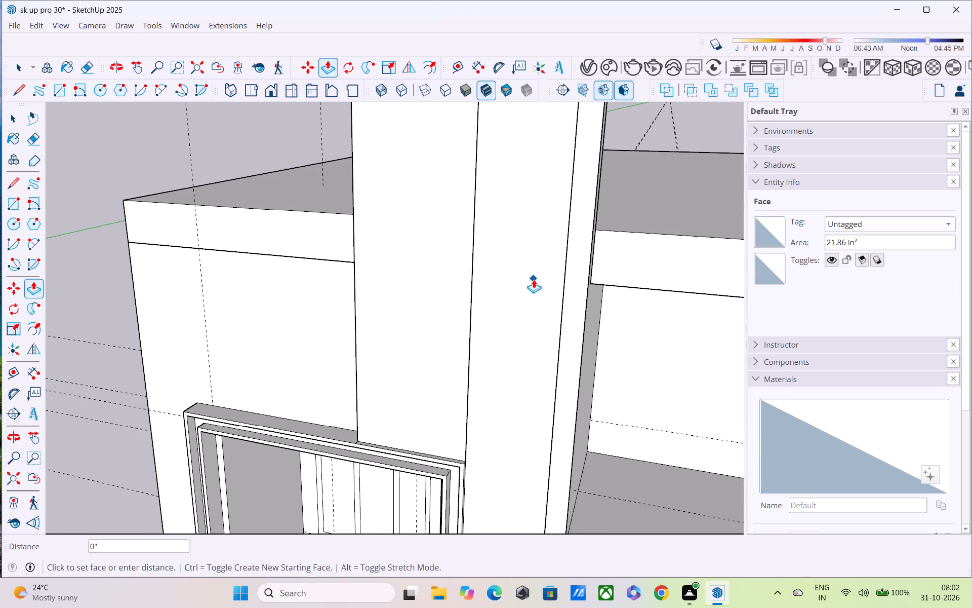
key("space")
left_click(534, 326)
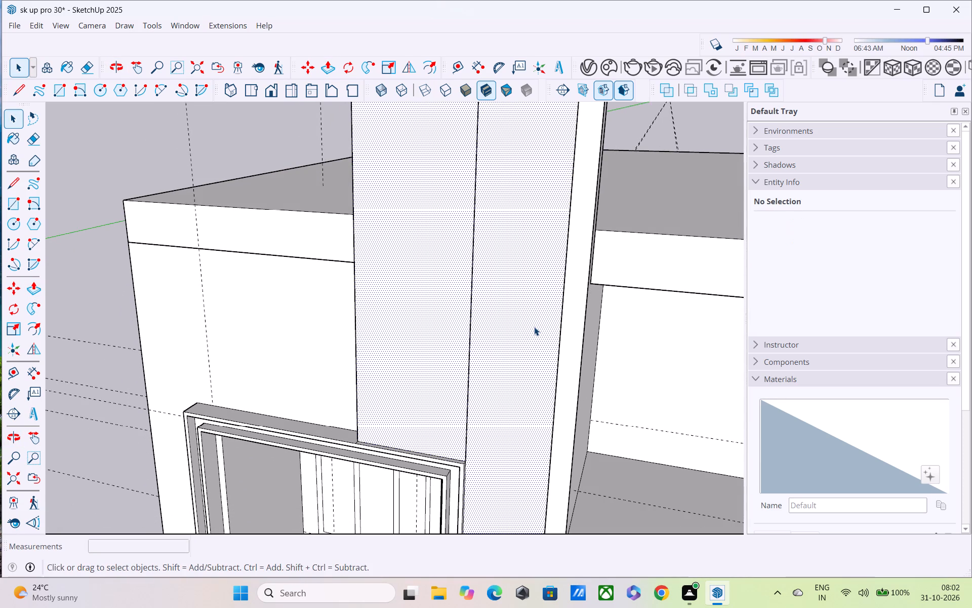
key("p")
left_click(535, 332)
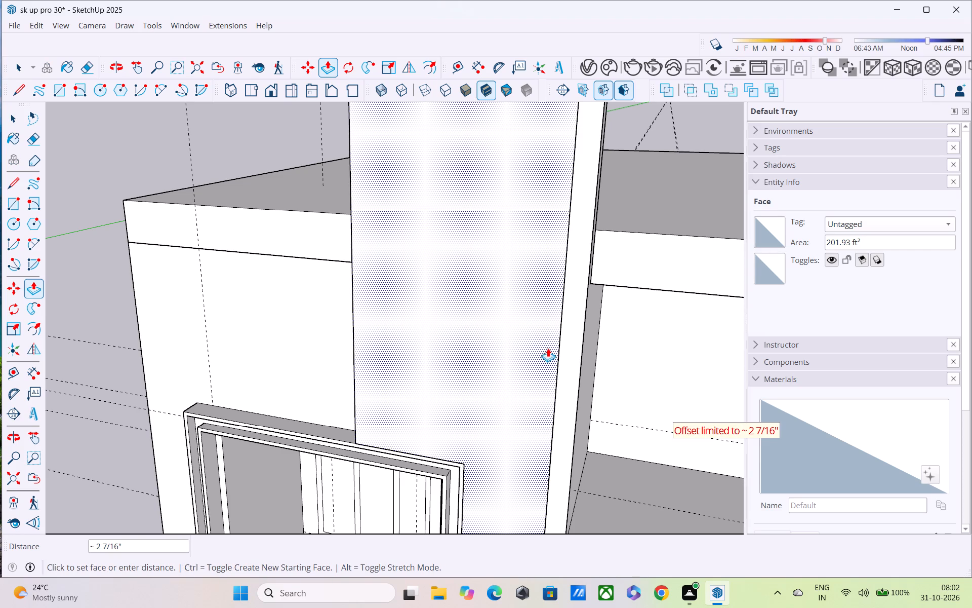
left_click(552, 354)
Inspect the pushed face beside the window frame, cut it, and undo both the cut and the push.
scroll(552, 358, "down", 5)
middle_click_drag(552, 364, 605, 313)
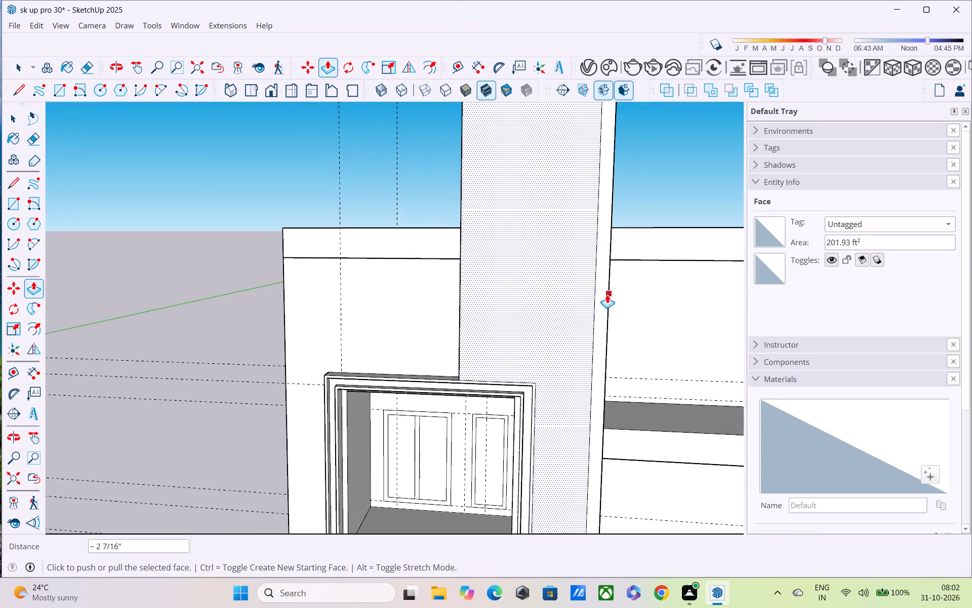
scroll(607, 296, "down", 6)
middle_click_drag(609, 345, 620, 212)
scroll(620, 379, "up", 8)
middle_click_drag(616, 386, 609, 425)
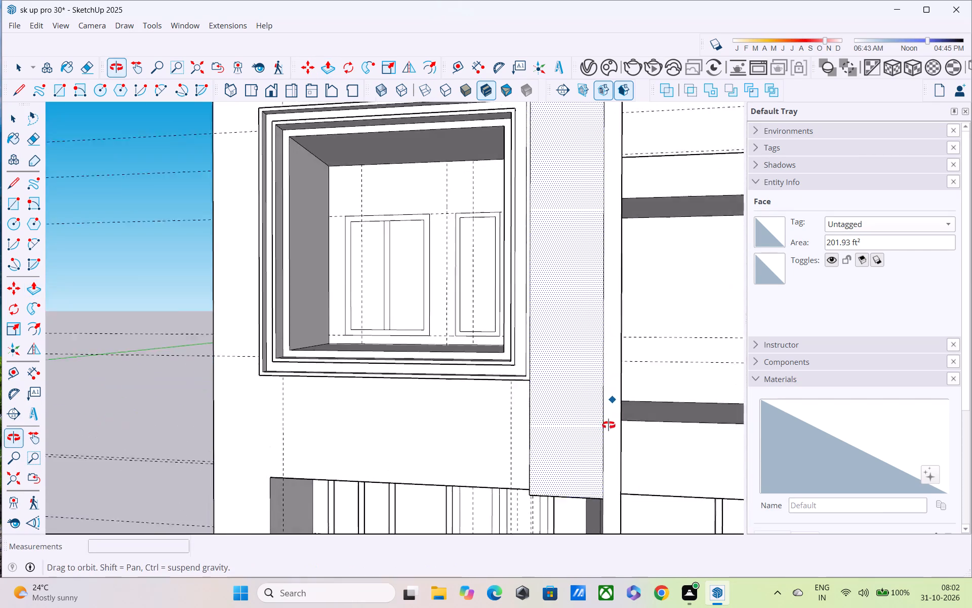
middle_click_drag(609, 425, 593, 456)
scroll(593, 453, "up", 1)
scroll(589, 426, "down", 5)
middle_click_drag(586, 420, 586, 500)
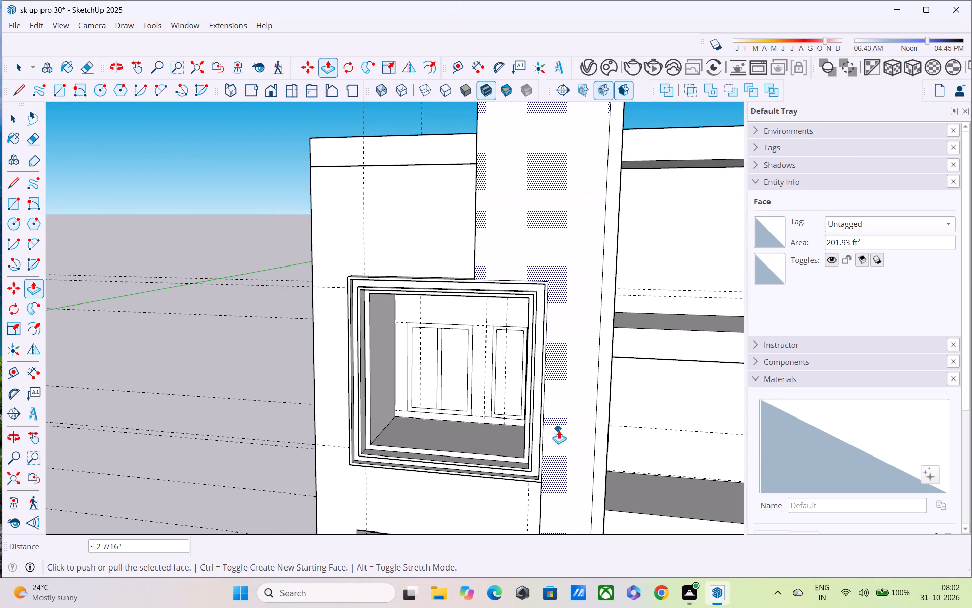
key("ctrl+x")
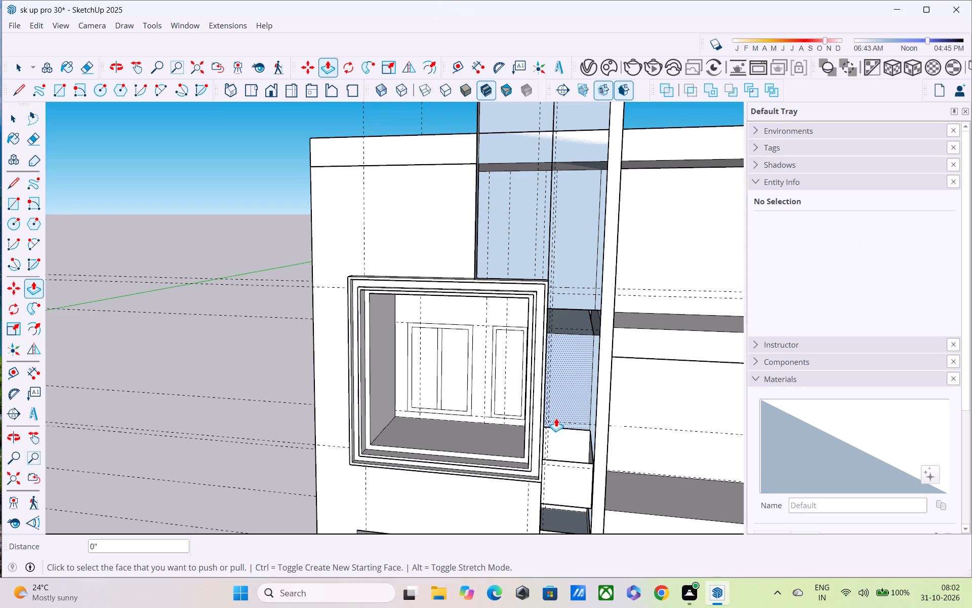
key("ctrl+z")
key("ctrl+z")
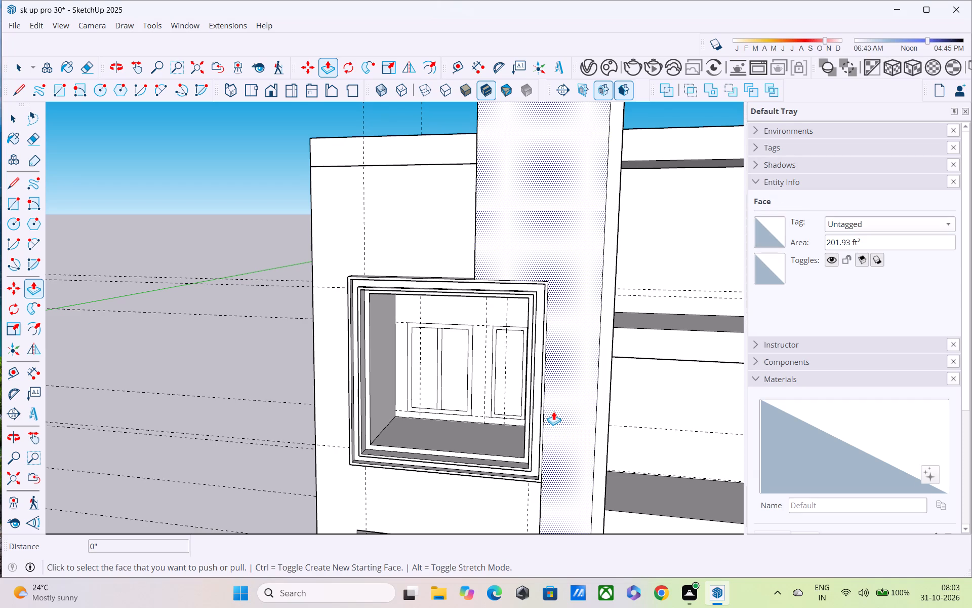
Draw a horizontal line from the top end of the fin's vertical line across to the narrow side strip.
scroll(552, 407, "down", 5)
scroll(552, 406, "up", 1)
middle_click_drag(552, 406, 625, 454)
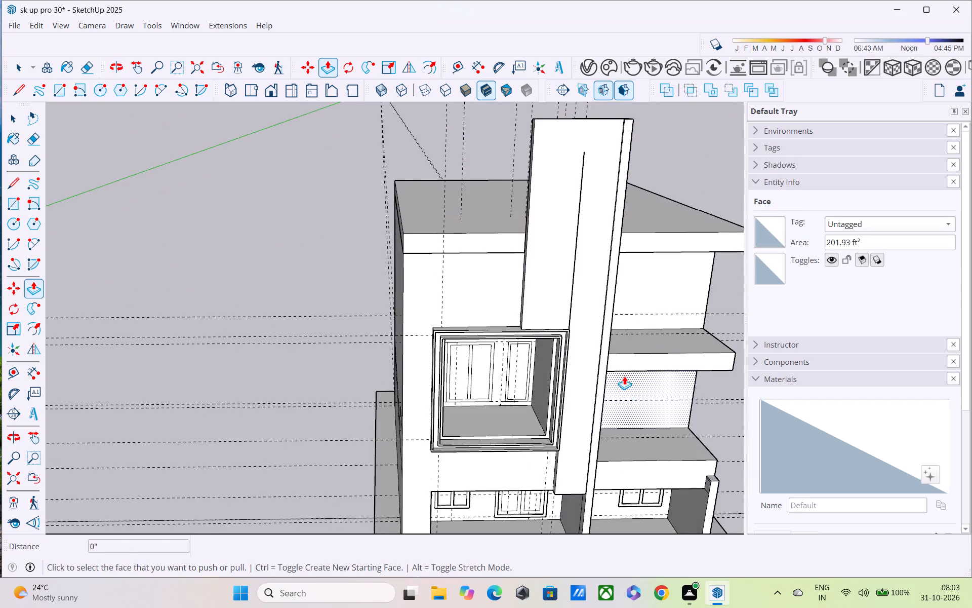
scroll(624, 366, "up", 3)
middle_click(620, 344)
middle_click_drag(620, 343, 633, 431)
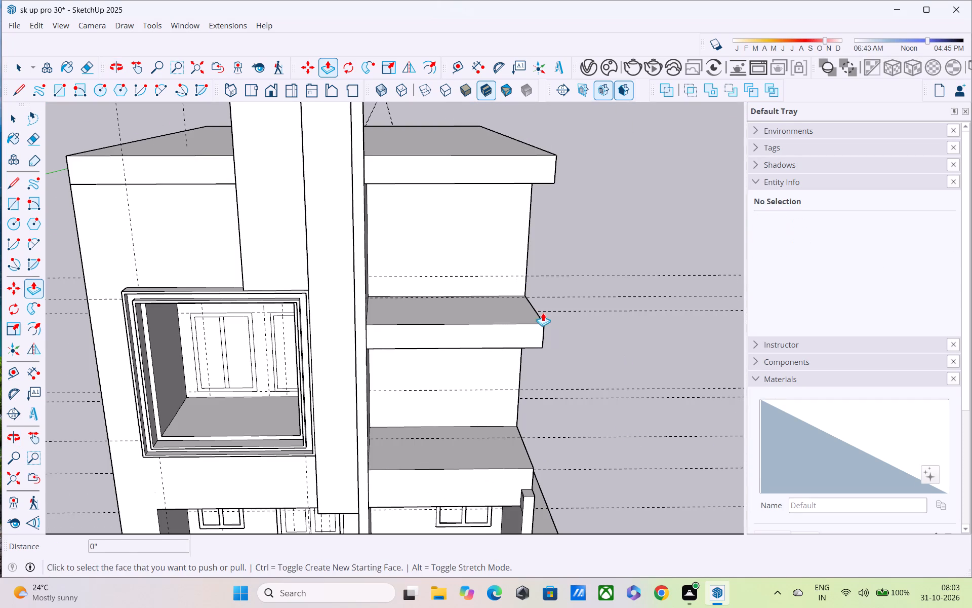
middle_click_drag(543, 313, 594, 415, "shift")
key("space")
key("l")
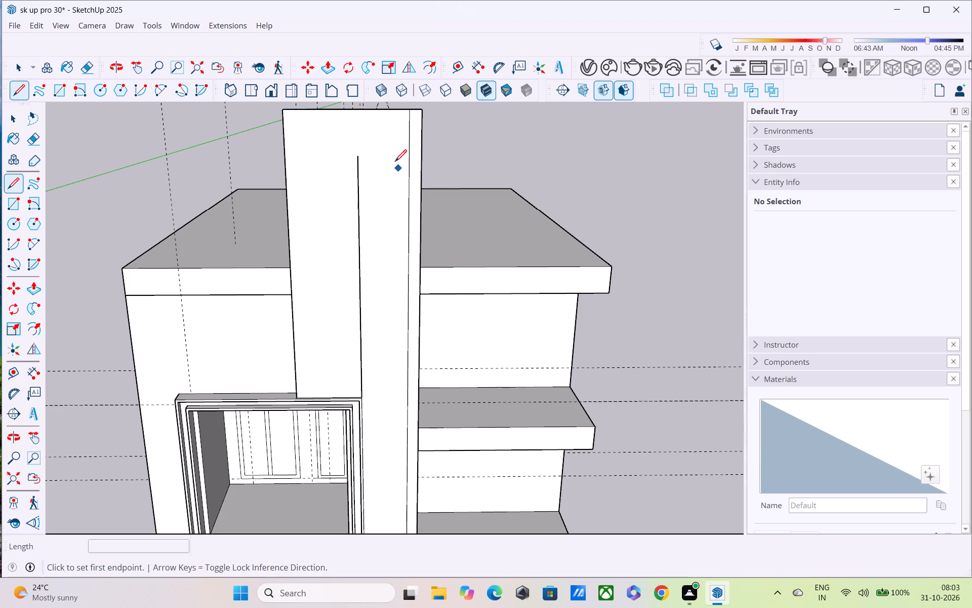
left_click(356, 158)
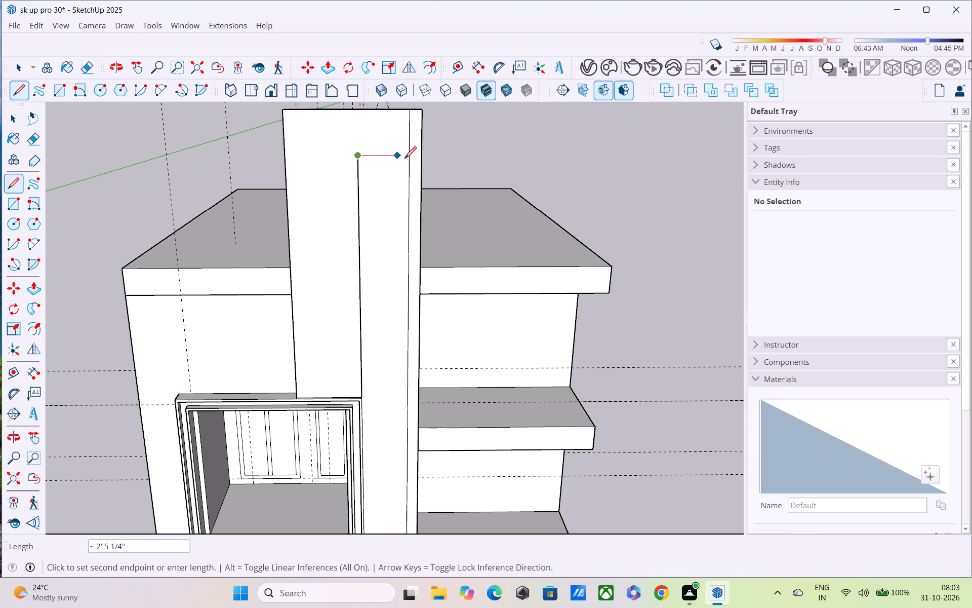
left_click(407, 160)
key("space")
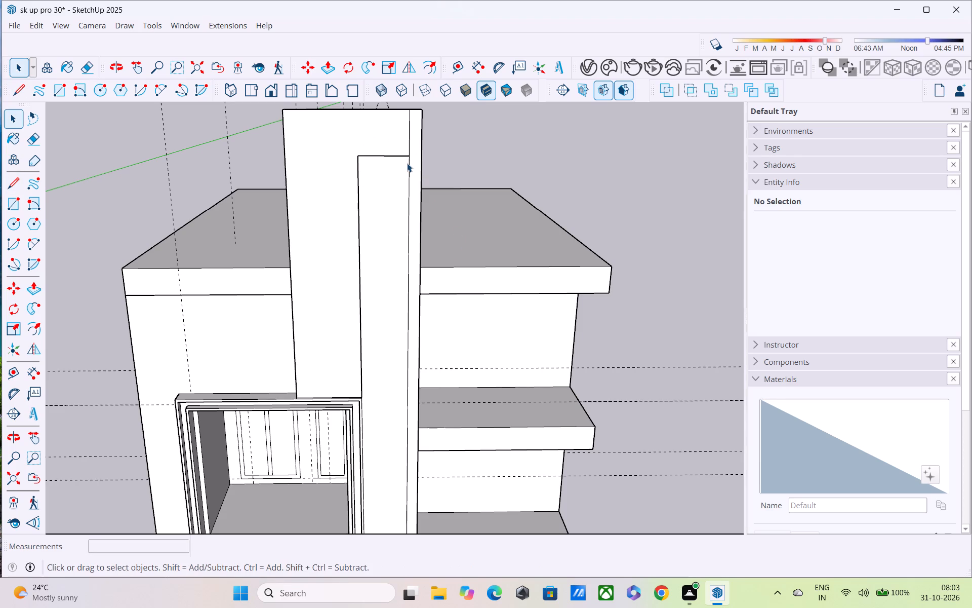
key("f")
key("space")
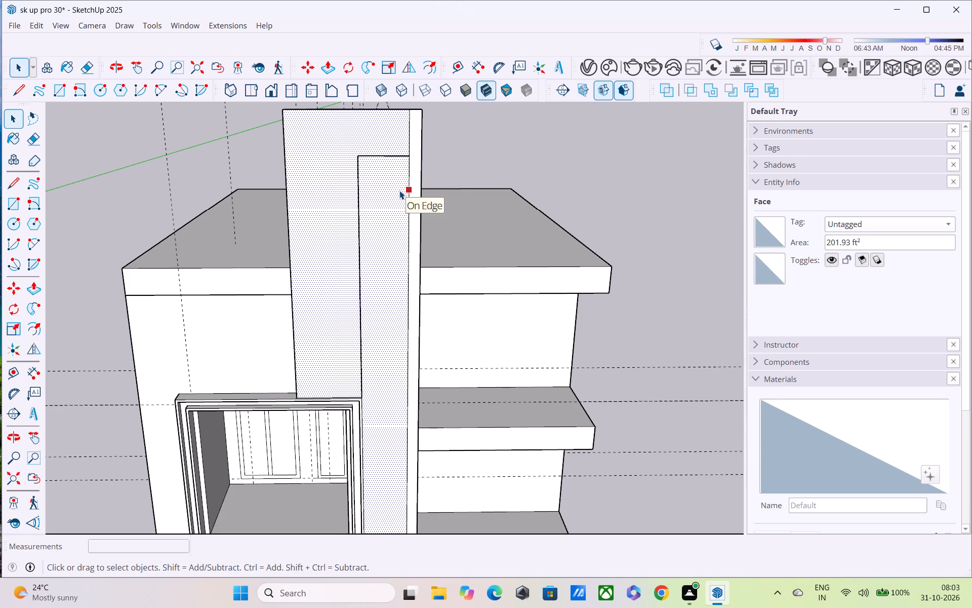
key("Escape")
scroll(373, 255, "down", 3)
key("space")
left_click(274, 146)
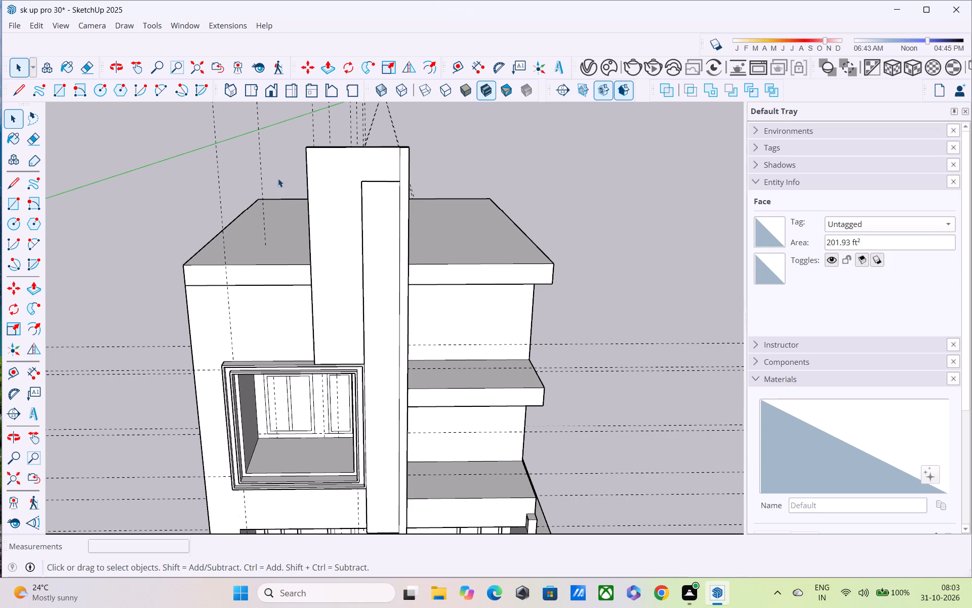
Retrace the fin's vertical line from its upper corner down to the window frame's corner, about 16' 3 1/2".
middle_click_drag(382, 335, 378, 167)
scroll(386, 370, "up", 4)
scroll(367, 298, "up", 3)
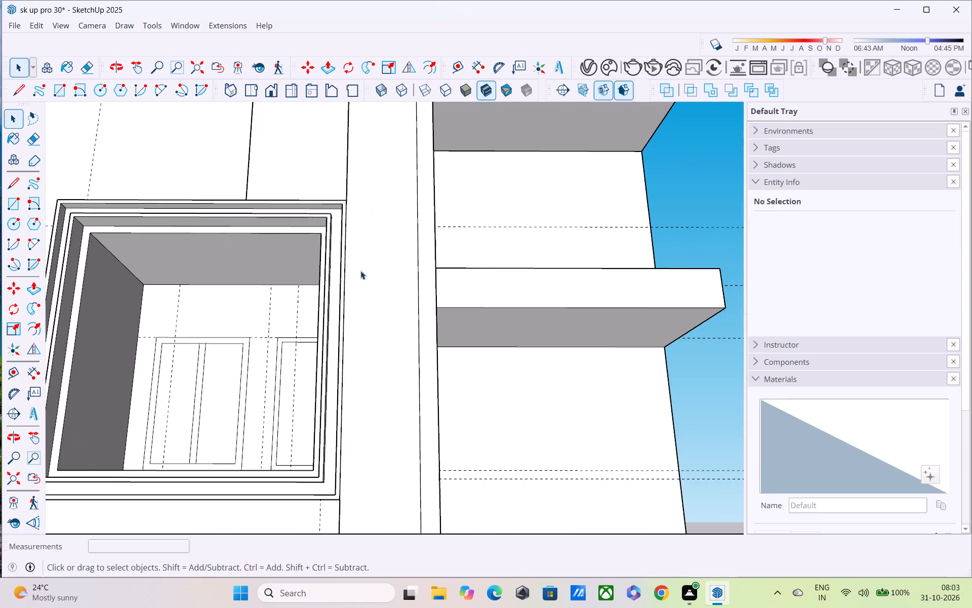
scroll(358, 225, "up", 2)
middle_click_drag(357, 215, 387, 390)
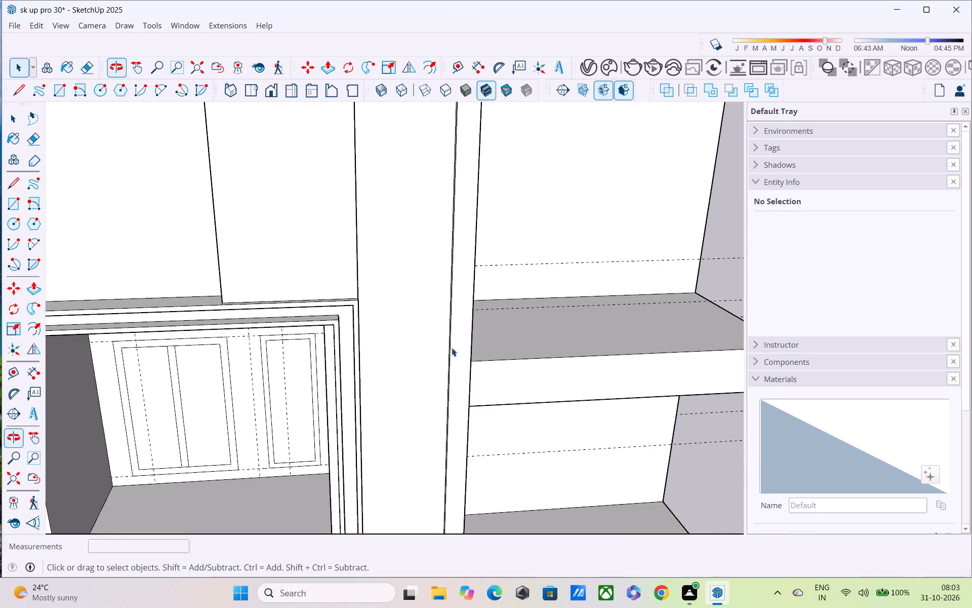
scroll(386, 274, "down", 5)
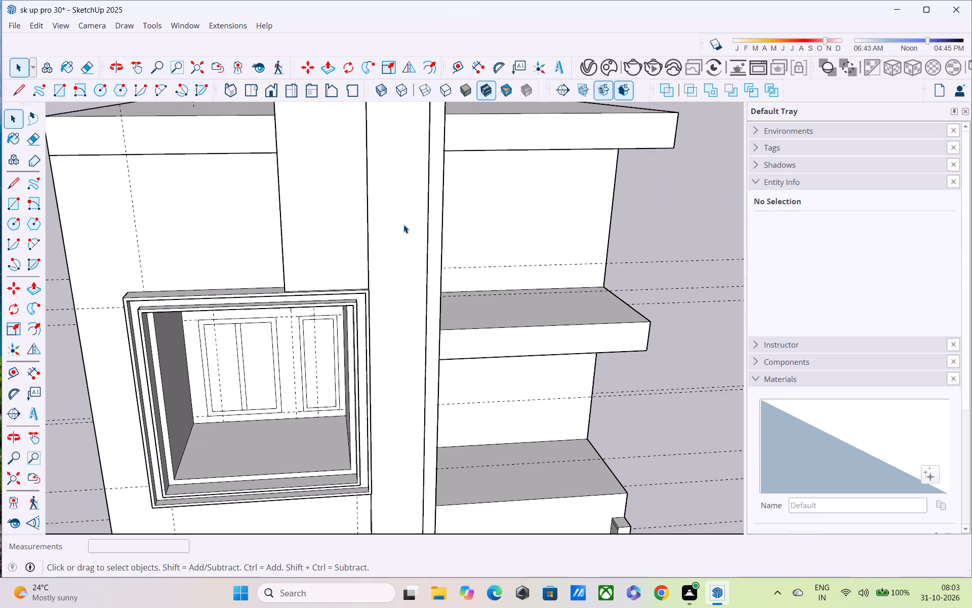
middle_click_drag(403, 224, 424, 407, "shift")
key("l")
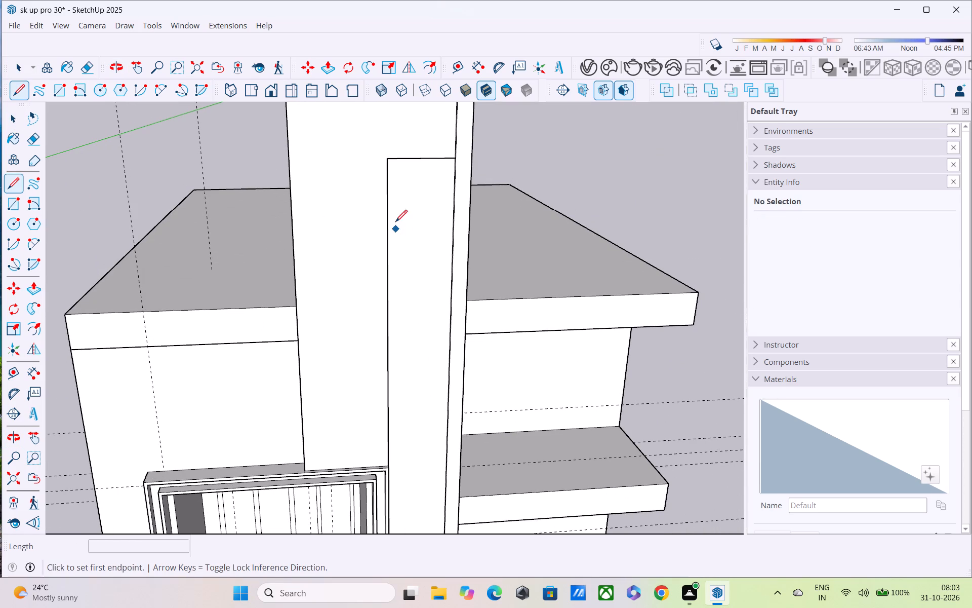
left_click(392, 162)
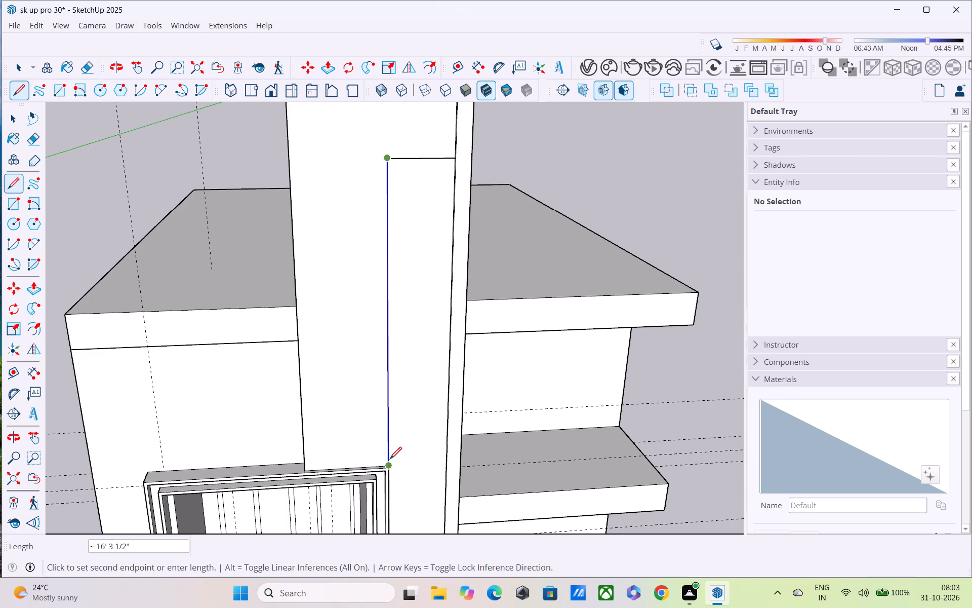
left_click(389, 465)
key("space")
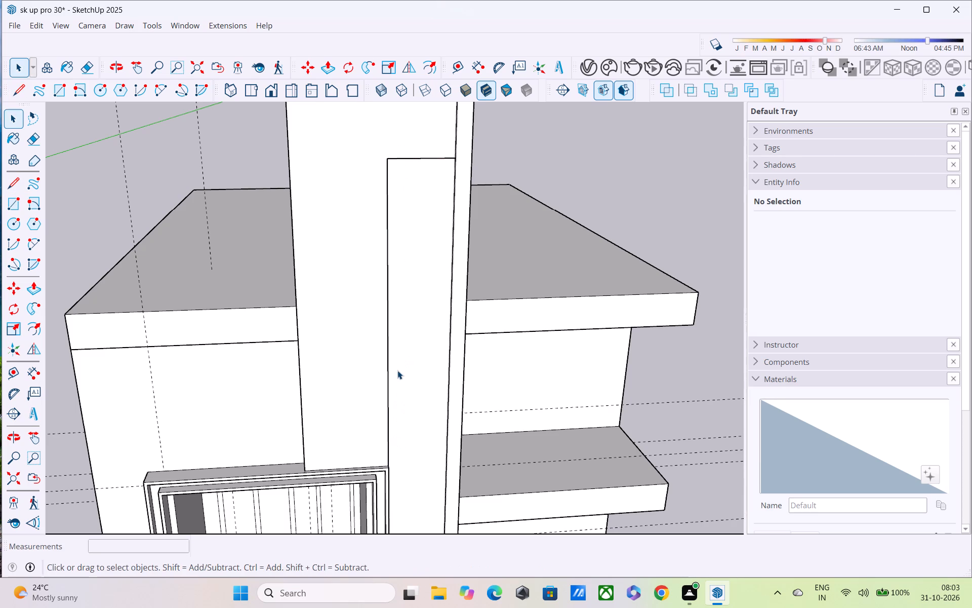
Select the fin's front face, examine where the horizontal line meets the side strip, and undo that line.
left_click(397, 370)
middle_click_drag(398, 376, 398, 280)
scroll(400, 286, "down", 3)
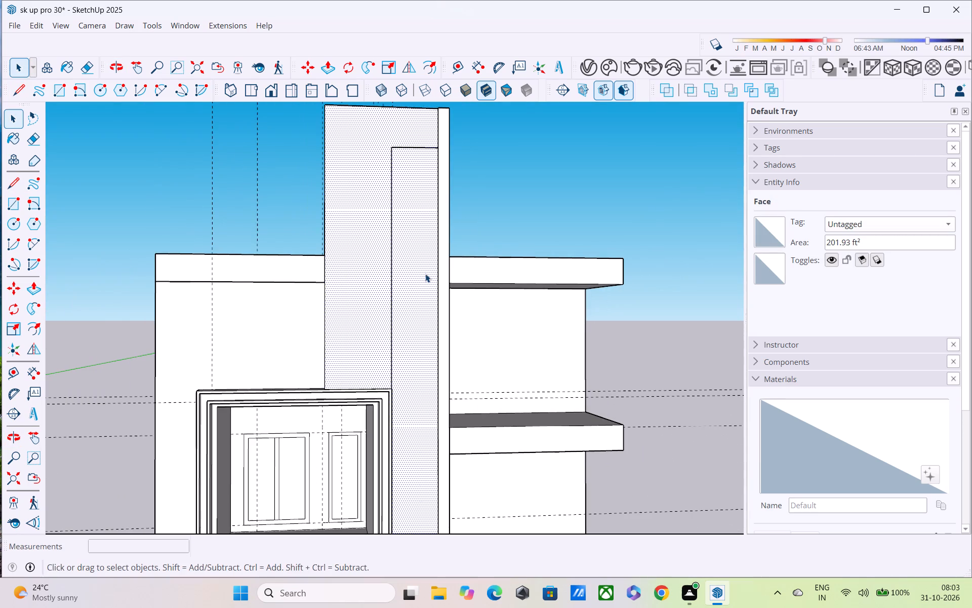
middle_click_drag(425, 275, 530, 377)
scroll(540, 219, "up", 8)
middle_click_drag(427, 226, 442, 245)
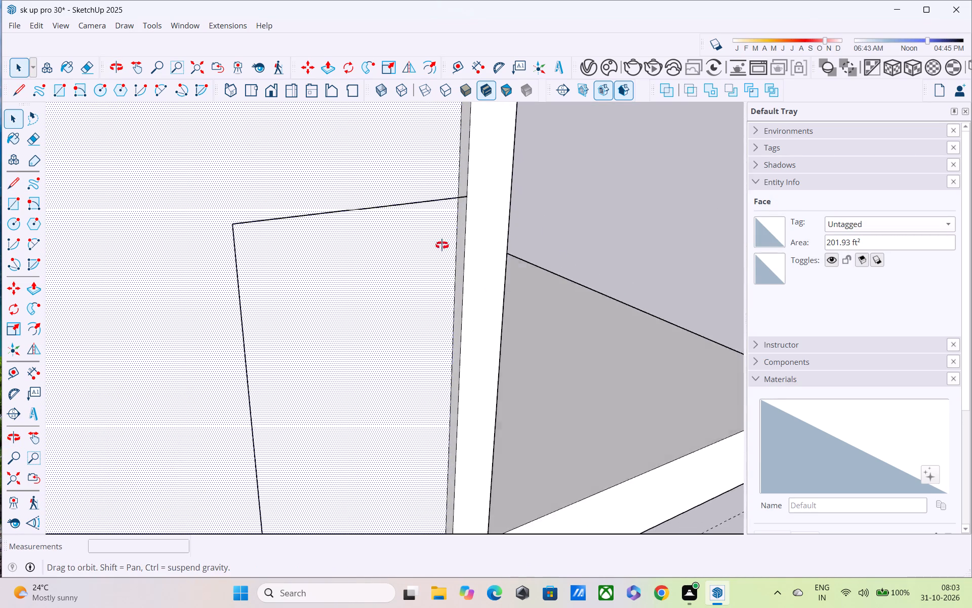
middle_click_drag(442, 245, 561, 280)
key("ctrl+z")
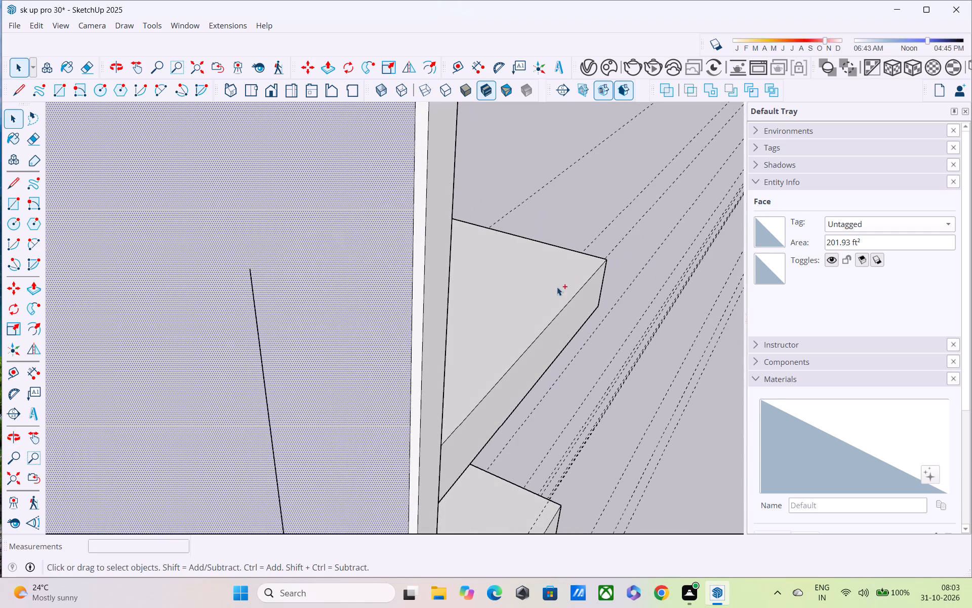
Redraw the horizontal line from the vertical line's top end to the fin face's true front edge, about 3' 1 15/16" long.
key("l")
left_click(248, 270)
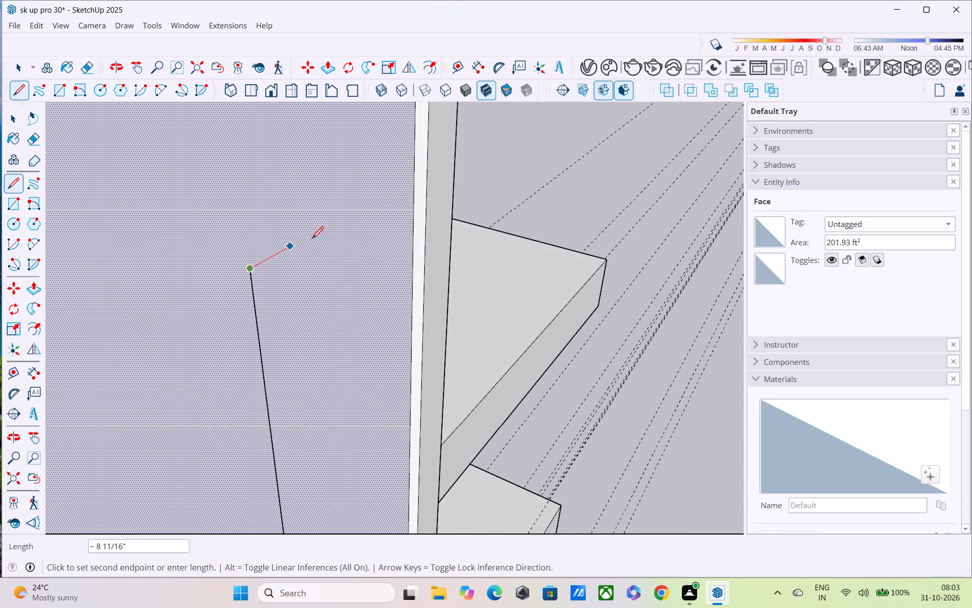
left_click(418, 178)
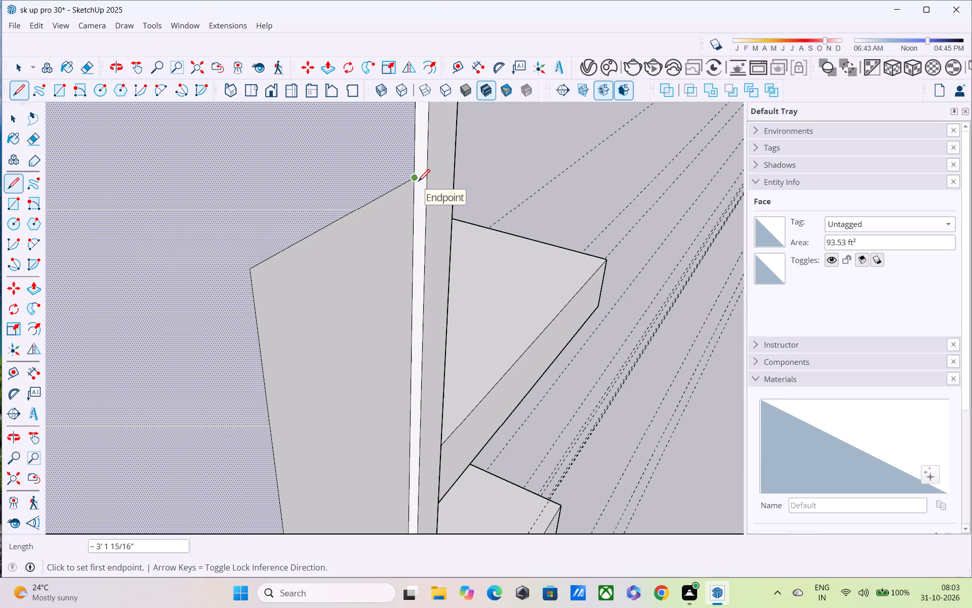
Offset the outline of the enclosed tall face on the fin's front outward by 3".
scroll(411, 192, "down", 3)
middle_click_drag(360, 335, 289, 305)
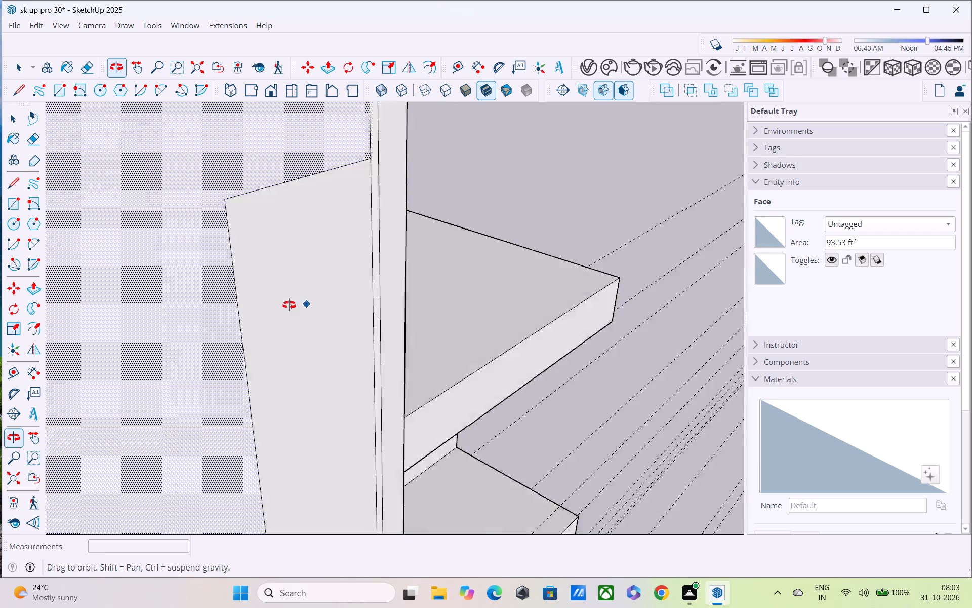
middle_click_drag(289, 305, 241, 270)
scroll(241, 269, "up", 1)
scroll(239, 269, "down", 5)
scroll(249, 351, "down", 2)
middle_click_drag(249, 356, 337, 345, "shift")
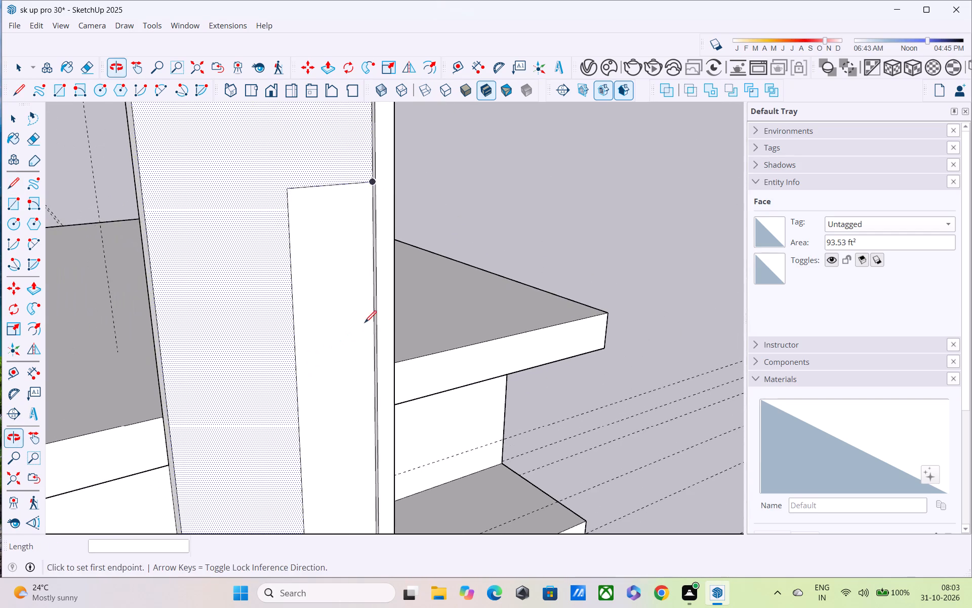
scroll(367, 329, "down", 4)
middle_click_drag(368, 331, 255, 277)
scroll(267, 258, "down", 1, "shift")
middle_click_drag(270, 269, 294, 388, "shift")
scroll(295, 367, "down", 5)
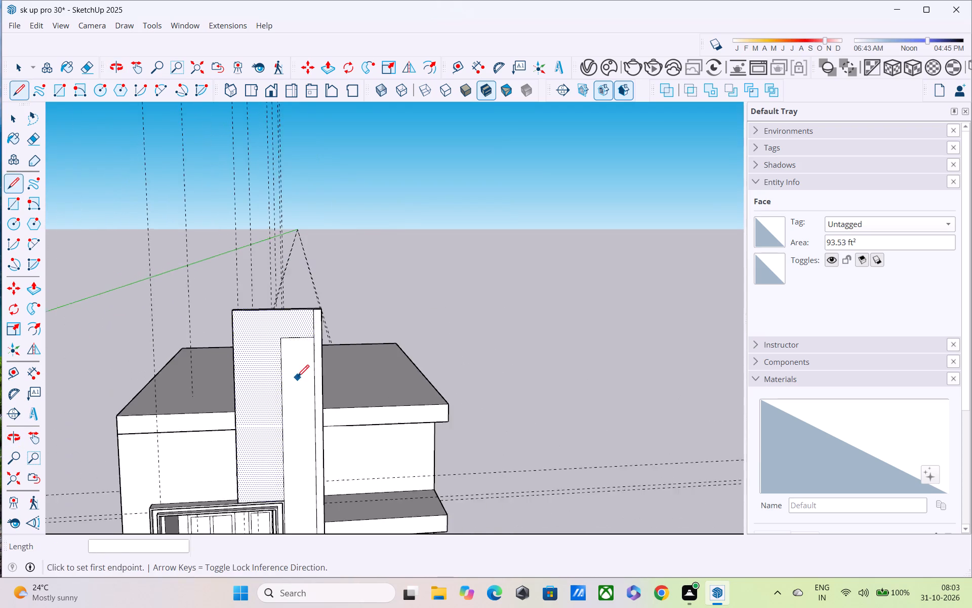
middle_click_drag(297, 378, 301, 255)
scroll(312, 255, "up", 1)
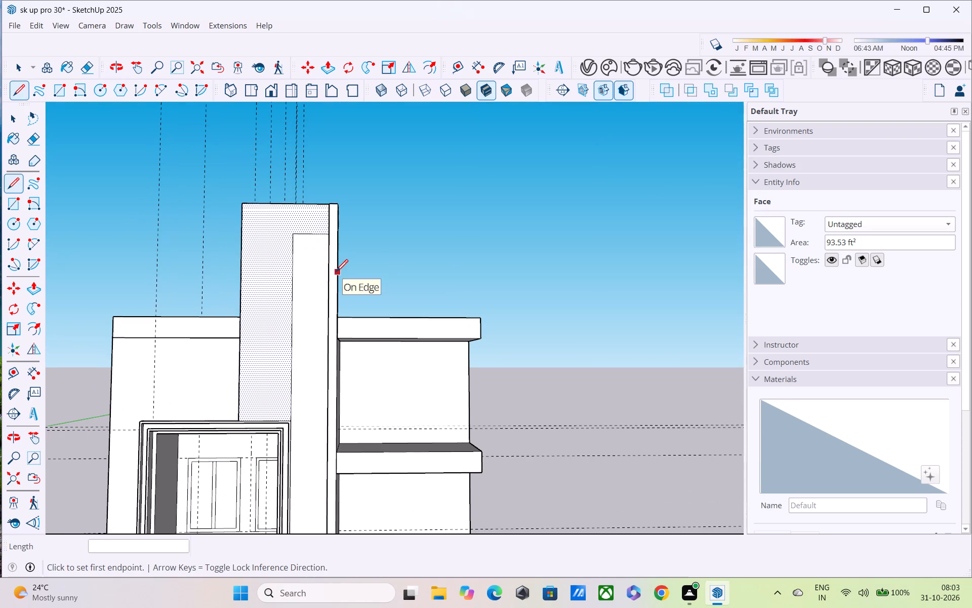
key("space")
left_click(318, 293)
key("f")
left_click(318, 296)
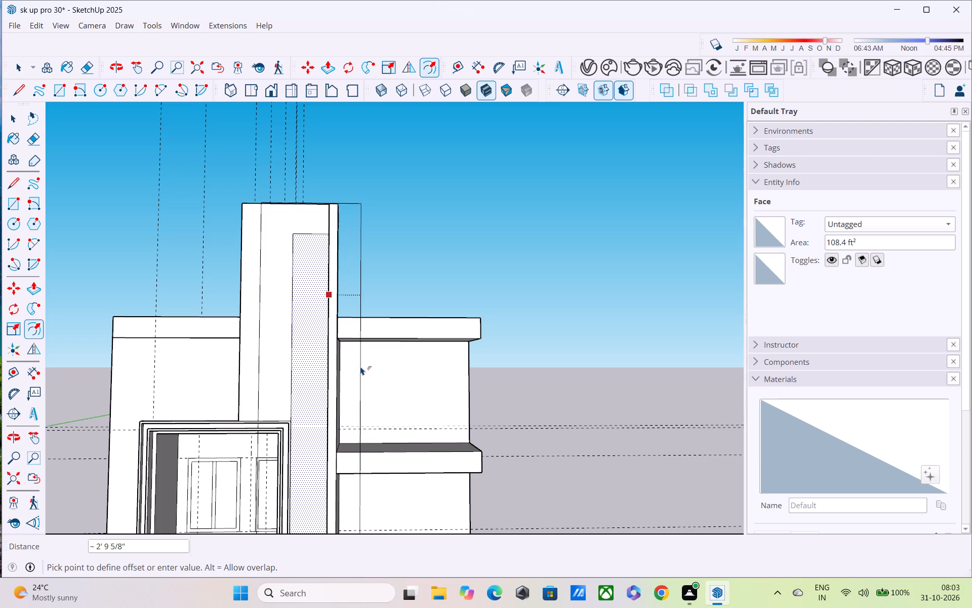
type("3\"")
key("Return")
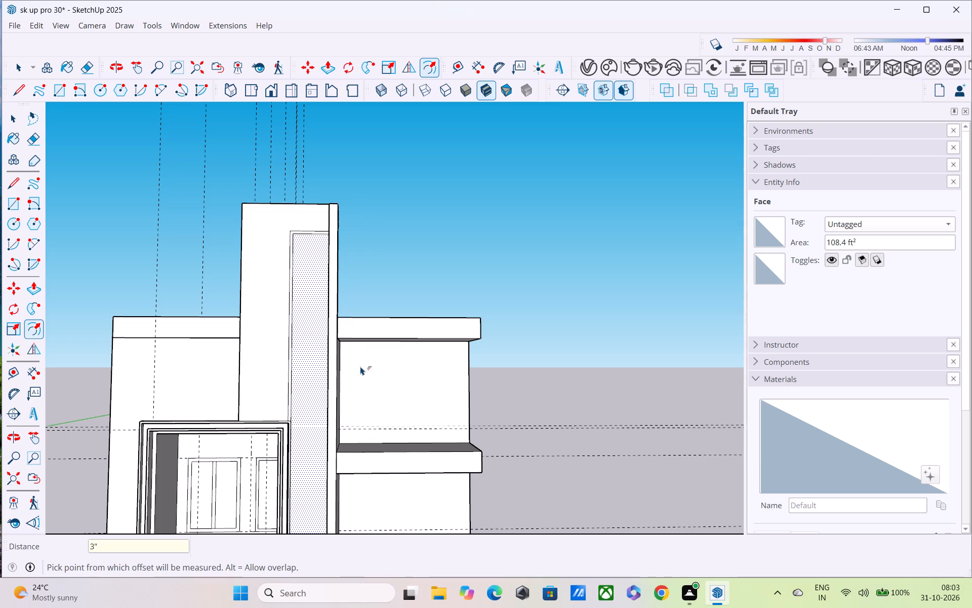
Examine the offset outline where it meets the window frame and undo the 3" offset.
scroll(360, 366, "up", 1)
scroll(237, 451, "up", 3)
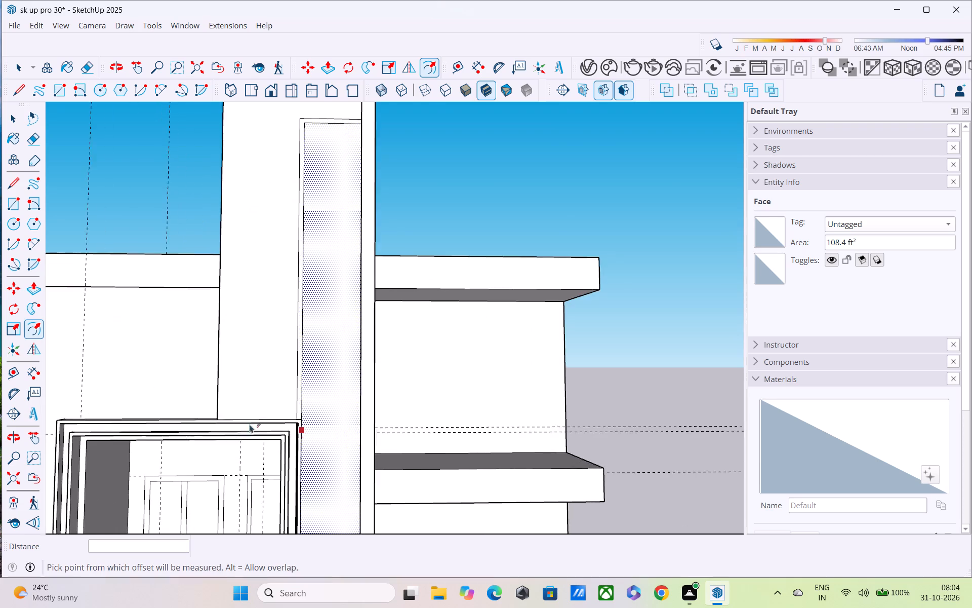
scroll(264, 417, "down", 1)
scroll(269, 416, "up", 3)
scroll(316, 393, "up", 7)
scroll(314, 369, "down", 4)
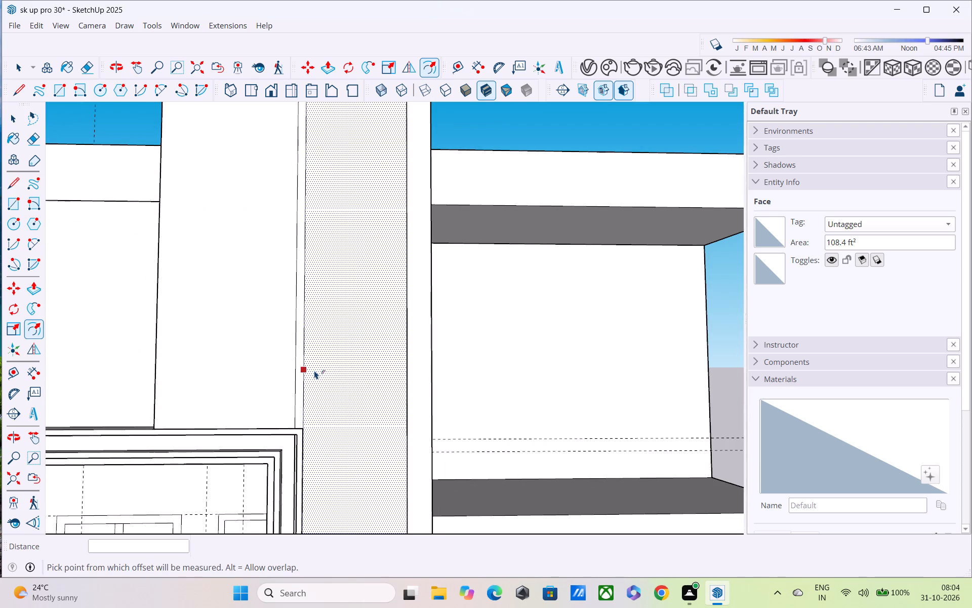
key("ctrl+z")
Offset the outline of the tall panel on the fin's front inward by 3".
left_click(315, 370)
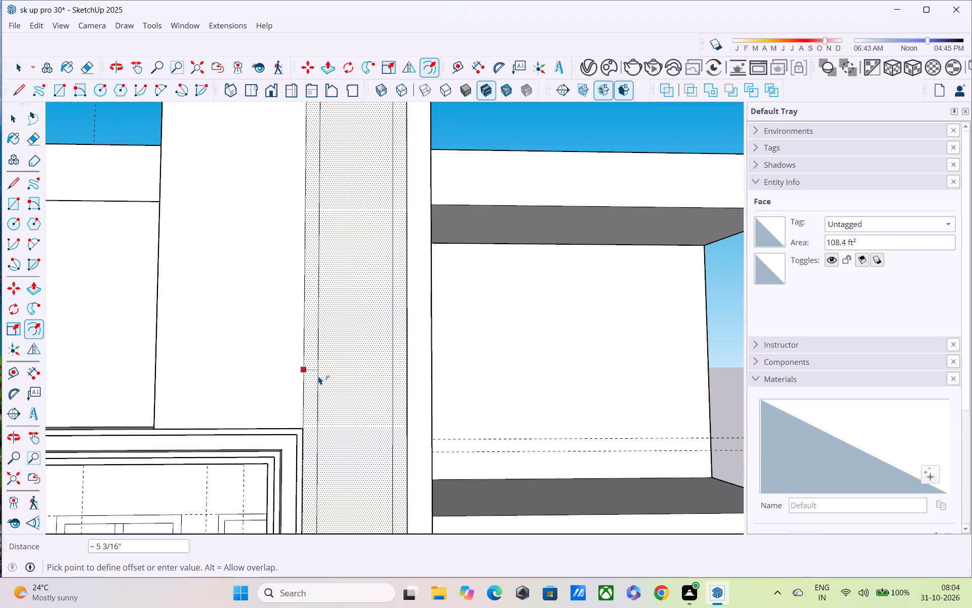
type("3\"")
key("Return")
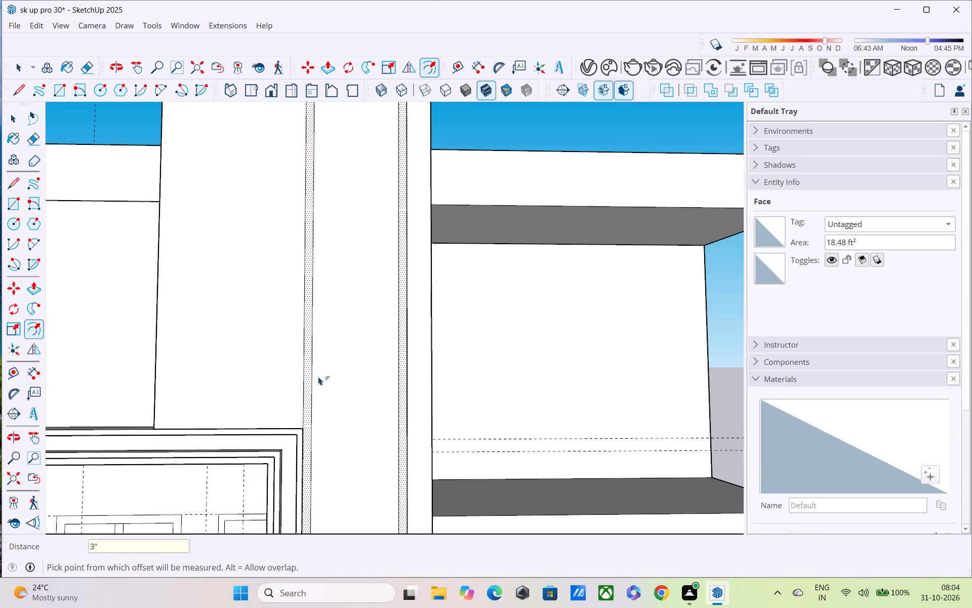
Examine the bordered fin panel, the adjoining window frame and balconies, and the ground-floor pier below the fin from several angles.
scroll(318, 376, "down", 14)
scroll(343, 427, "up", 1)
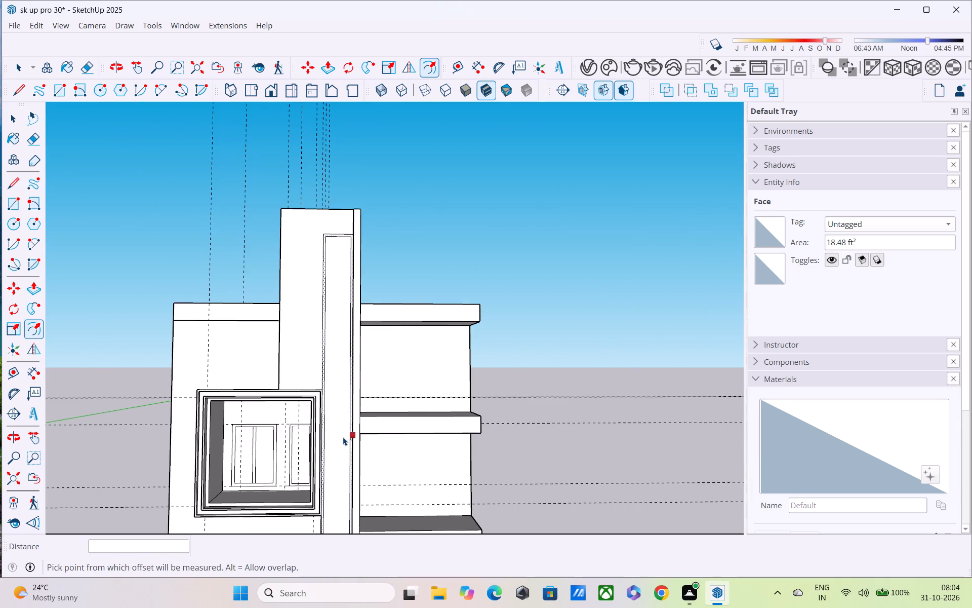
middle_click_drag(343, 437, 415, 189, "shift")
scroll(405, 299, "up", 4)
middle_click_drag(409, 295, 379, 312)
scroll(377, 311, "down", 4)
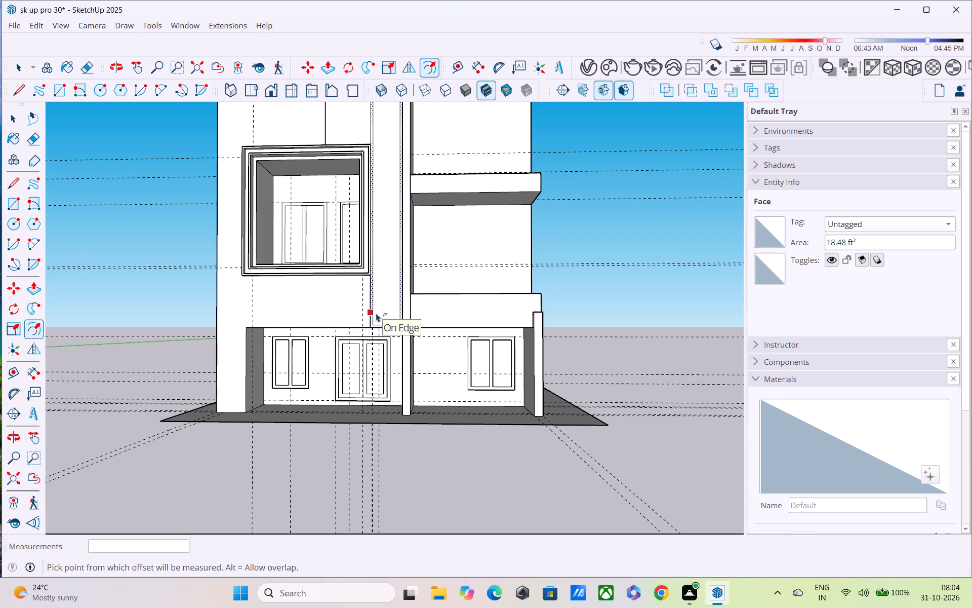
scroll(375, 315, "down", 4)
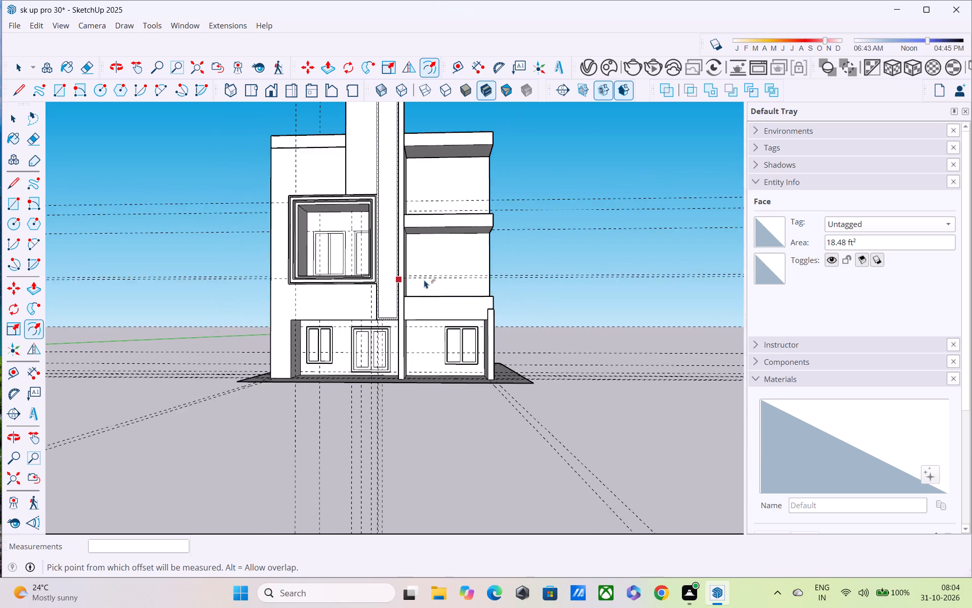
middle_click_drag(424, 280, 455, 330)
middle_click_drag(427, 274, 454, 357)
scroll(434, 321, "up", 4)
middle_click_drag(428, 292, 422, 164)
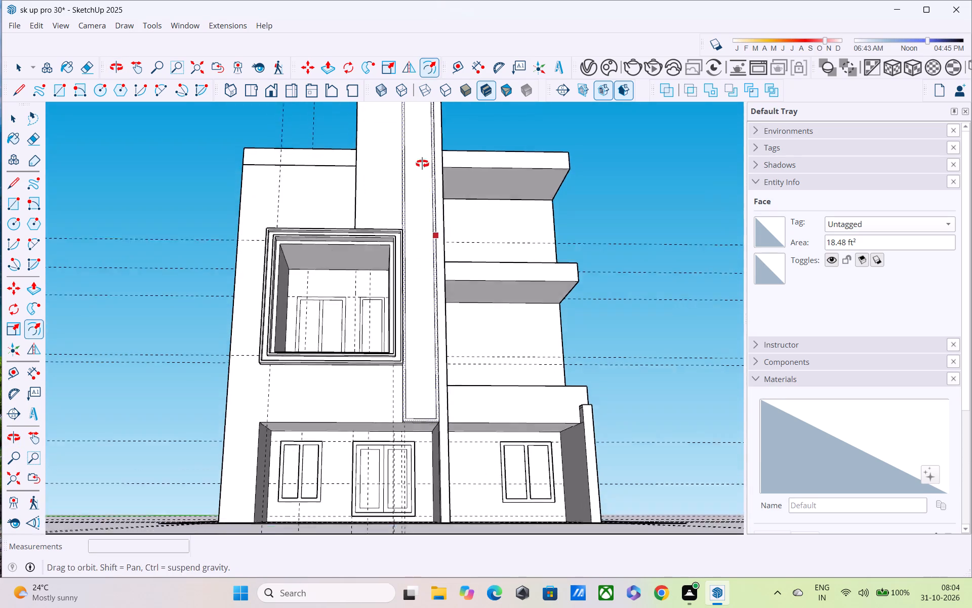
middle_click_drag(422, 164, 422, 162)
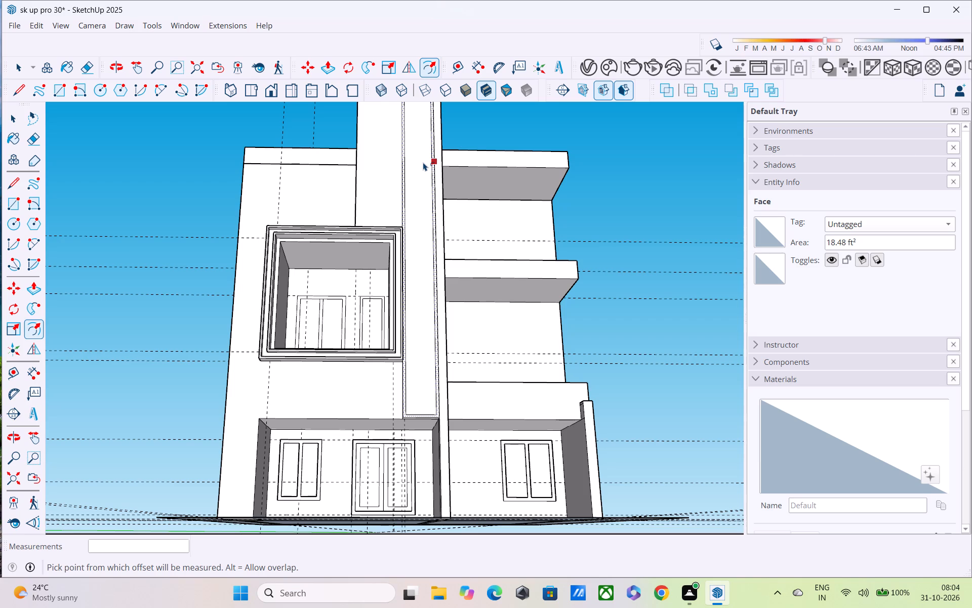
scroll(423, 162, "up", 3)
scroll(424, 161, "down", 1)
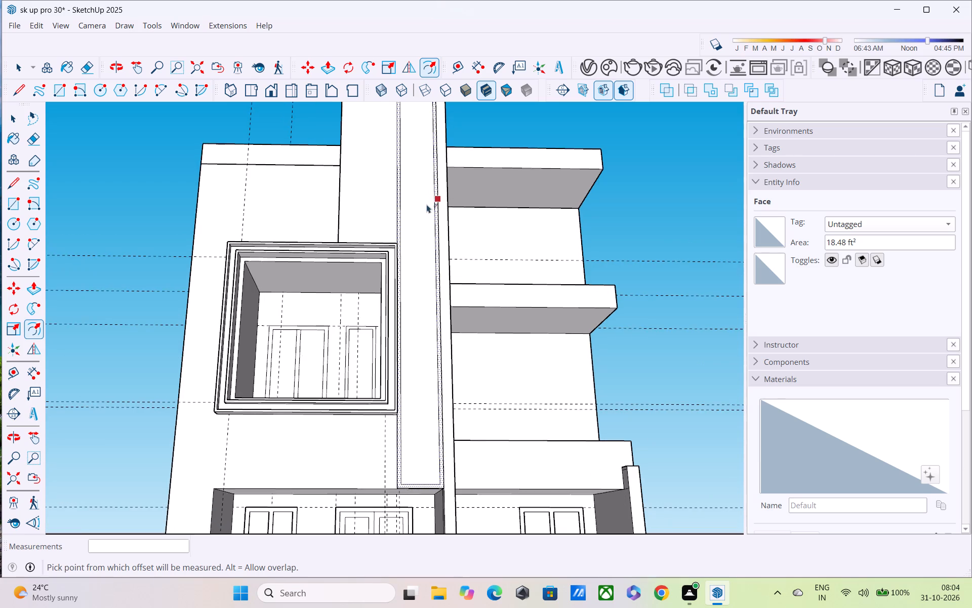
middle_click_drag(426, 283, 273, 353)
scroll(297, 324, "up", 5)
middle_click_drag(341, 300, 287, 365)
scroll(329, 377, "up", 2)
scroll(360, 365, "down", 4)
middle_click_drag(362, 365, 385, 386)
scroll(392, 379, "up", 1)
scroll(402, 369, "down", 7)
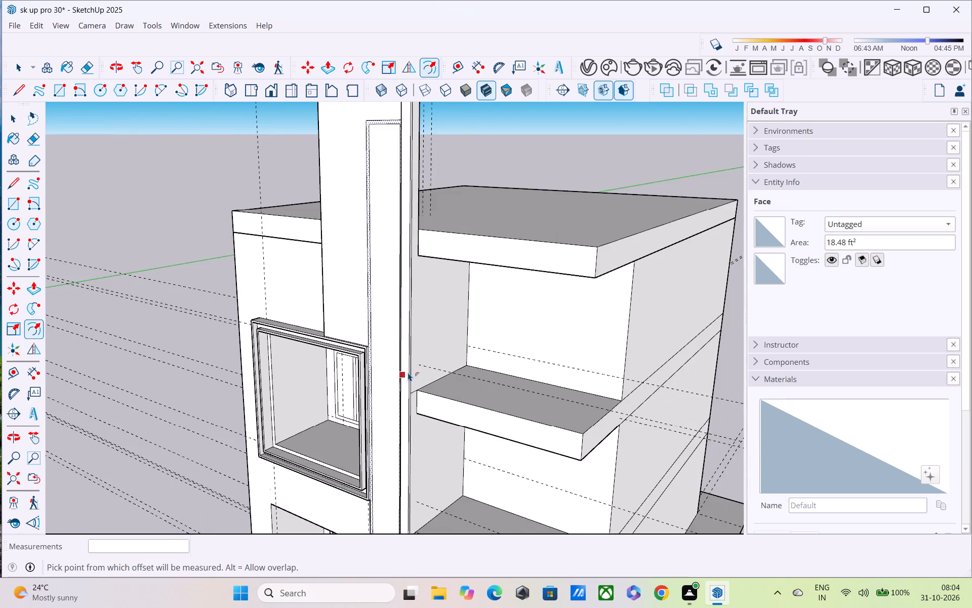
scroll(409, 367, "down", 5)
middle_click_drag(410, 368, 430, 399)
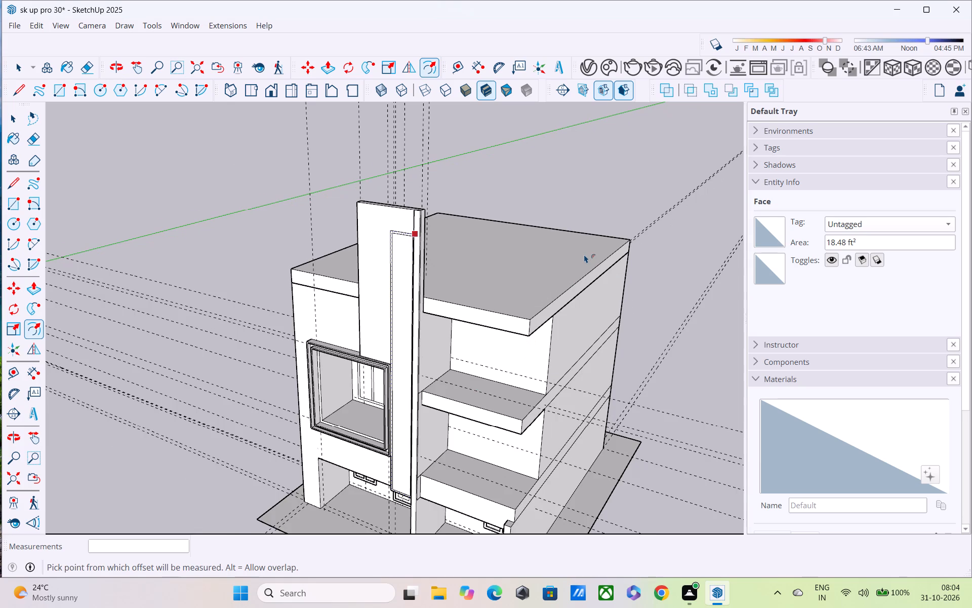
scroll(584, 254, "up", 5)
middle_click_drag(506, 232, 584, 111)
scroll(482, 201, "down", 4)
scroll(412, 234, "down", 4)
middle_click_drag(411, 238, 408, 125, "shift")
scroll(412, 318, "up", 3)
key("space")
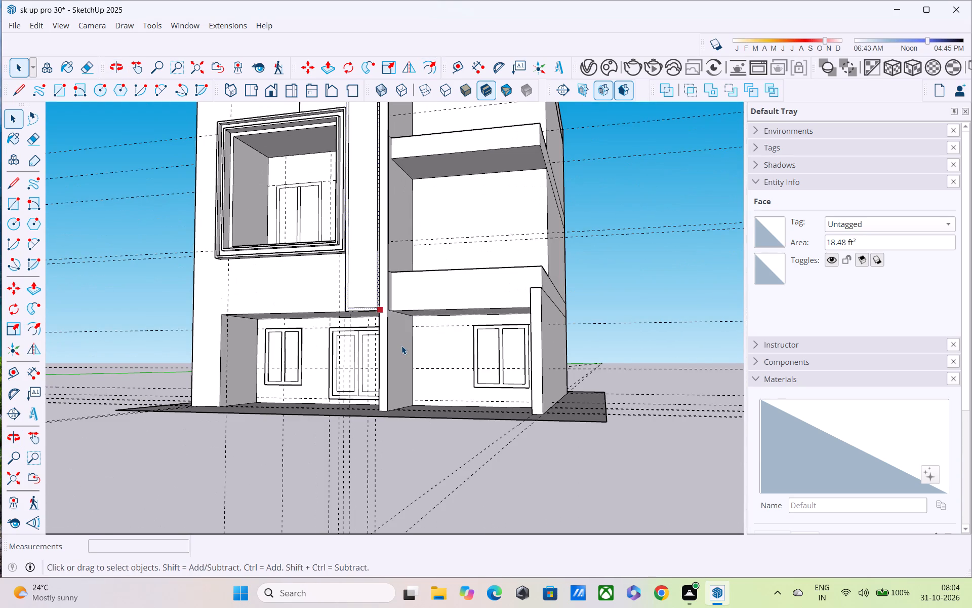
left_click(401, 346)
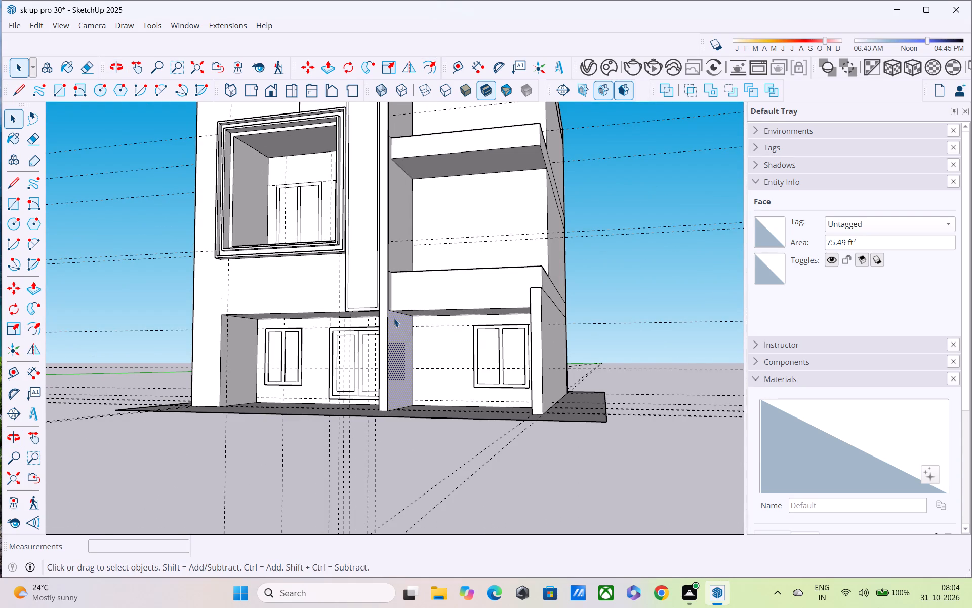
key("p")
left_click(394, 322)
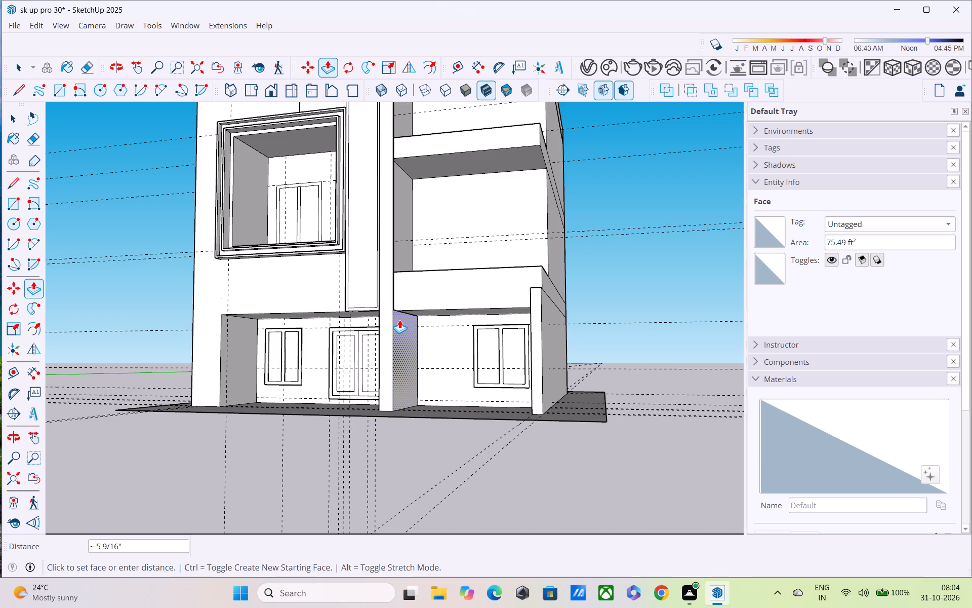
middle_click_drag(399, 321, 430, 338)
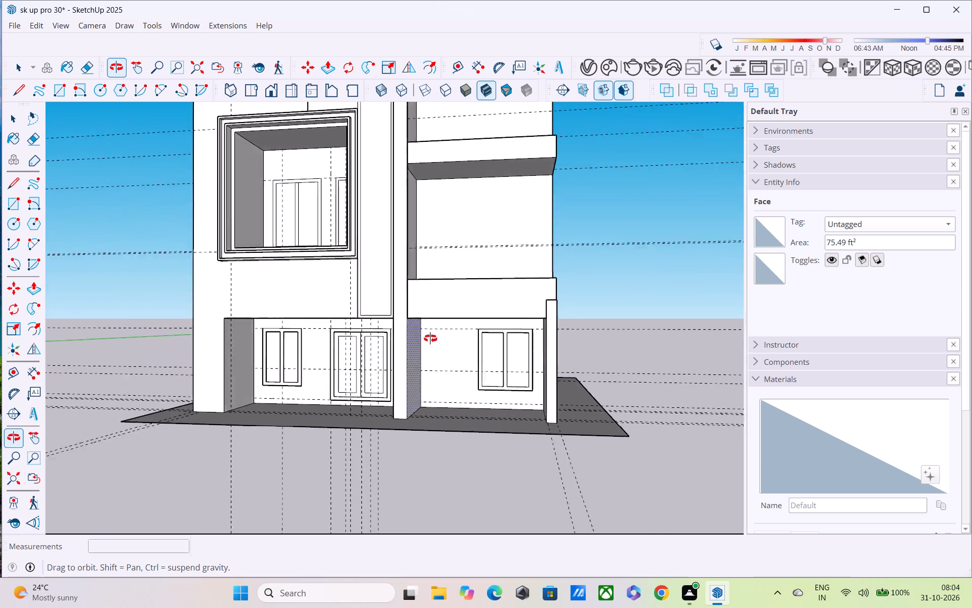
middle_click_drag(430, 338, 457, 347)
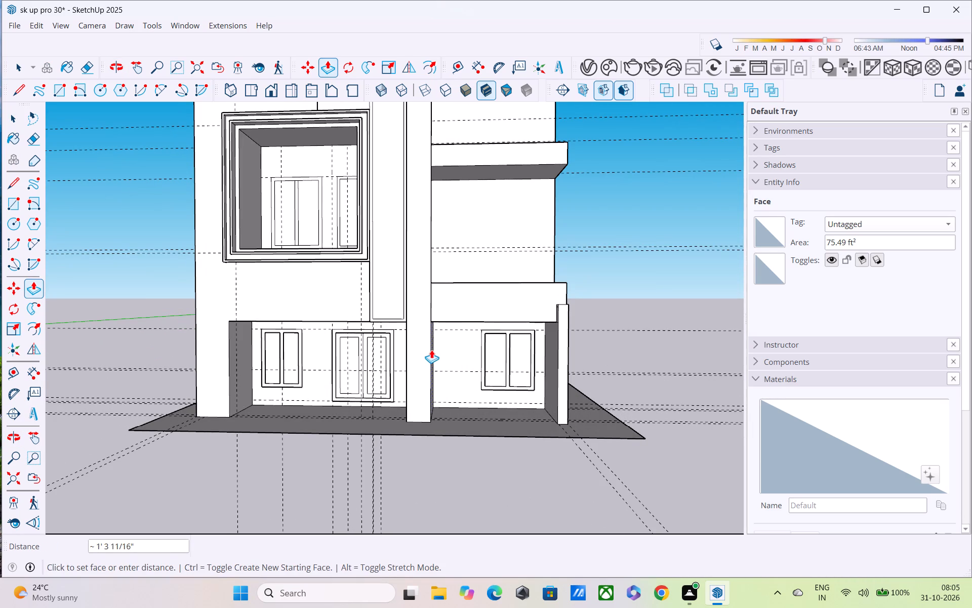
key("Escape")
Undo the fin's recent edits, back to before the panel offset, its outline and the side strip above the pier.
key("ctrl+z")
key("ctrl+z")
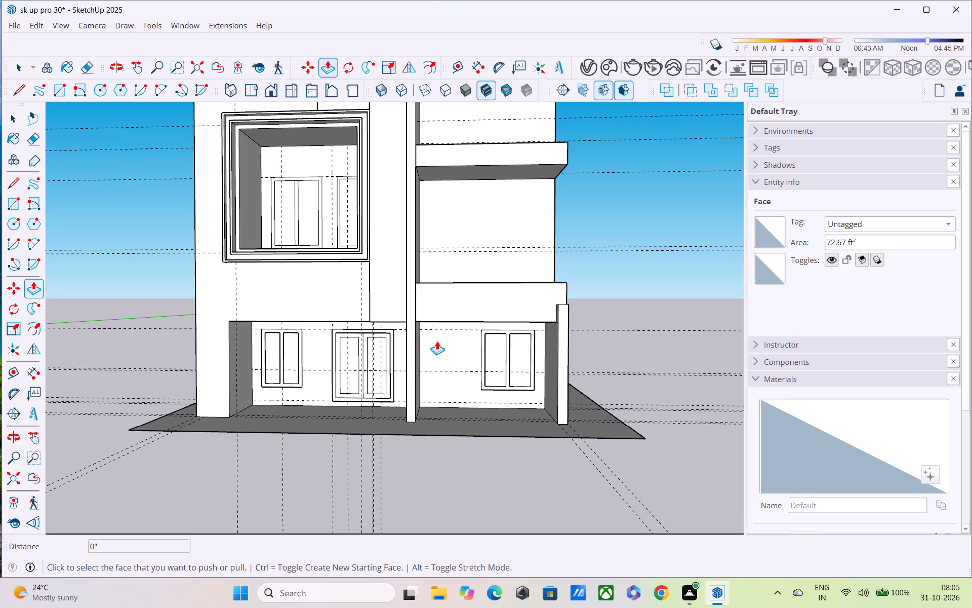
key("ctrl+z")
key("ctrl+z")
Pull the ground-floor pier's side face on the balcony side outward by 9".
middle_click_drag(437, 338, 409, 406)
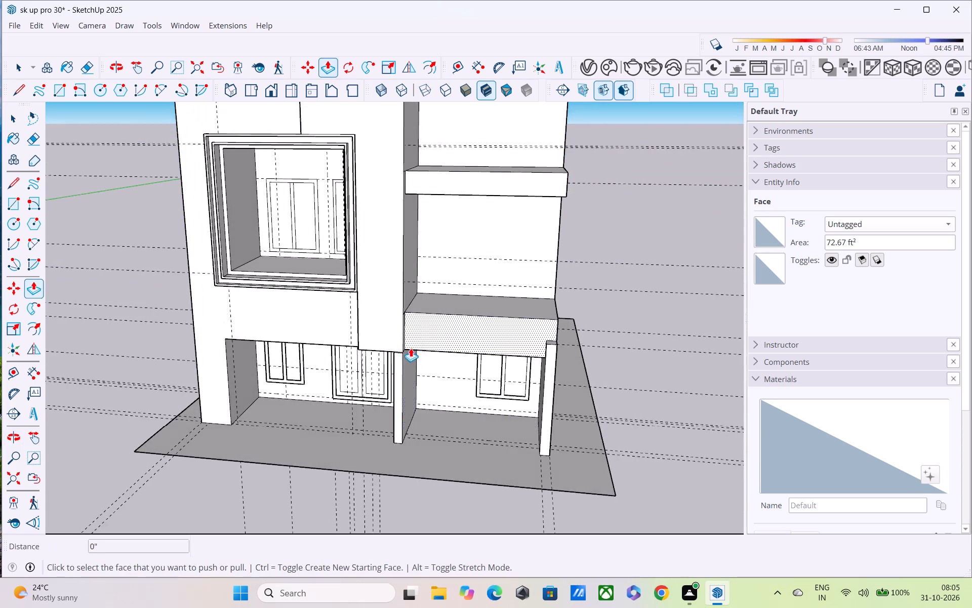
scroll(413, 346, "up", 6)
middle_click_drag(403, 351, 344, 266)
scroll(338, 275, "up", 1)
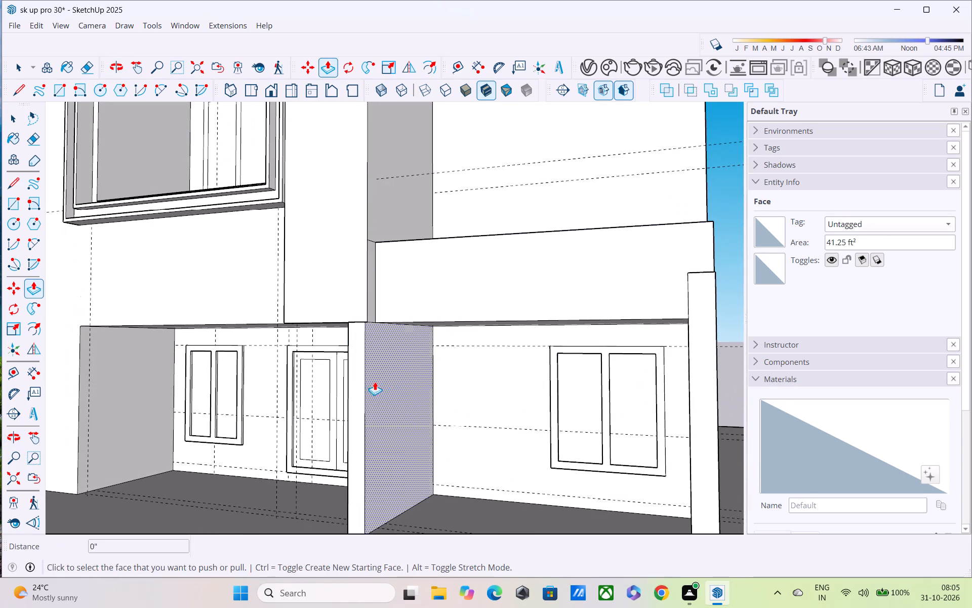
left_click(382, 381)
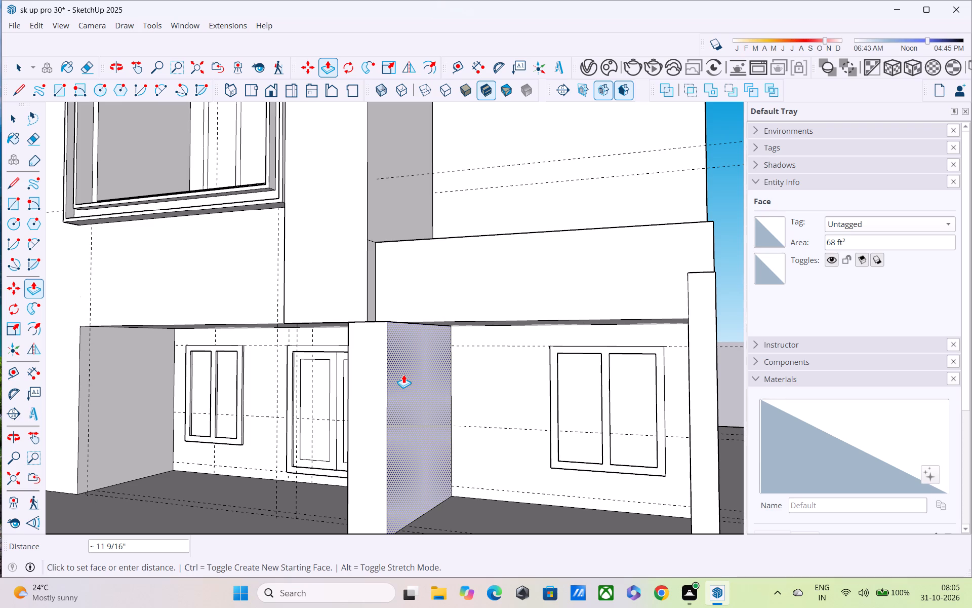
type("9\"")
key("Return")
Push the pier's door-side wall face and the narrow strip at its front edge inward by 9" each.
middle_click_drag(403, 374, 501, 388)
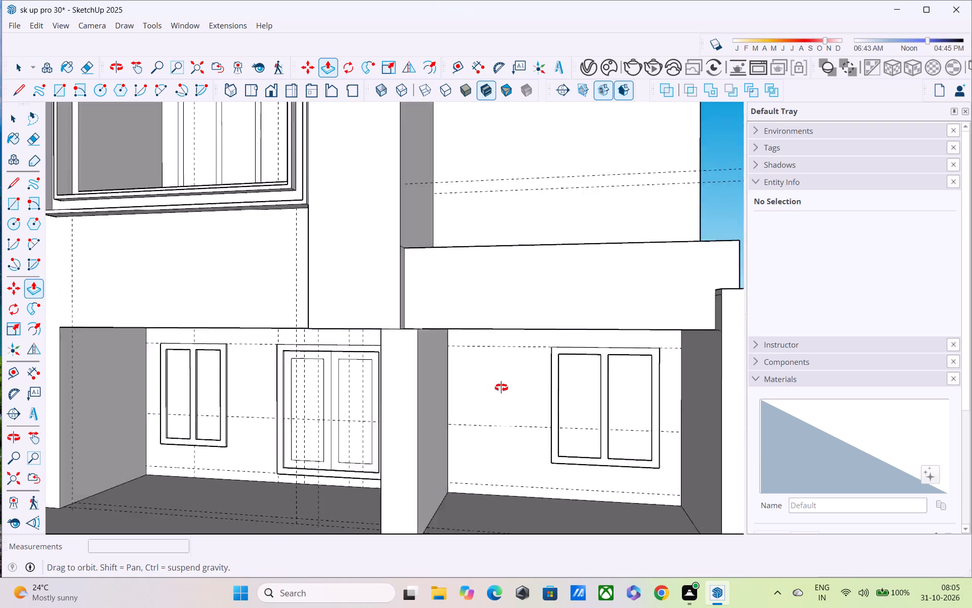
middle_click_drag(501, 388, 669, 377)
left_click(483, 365)
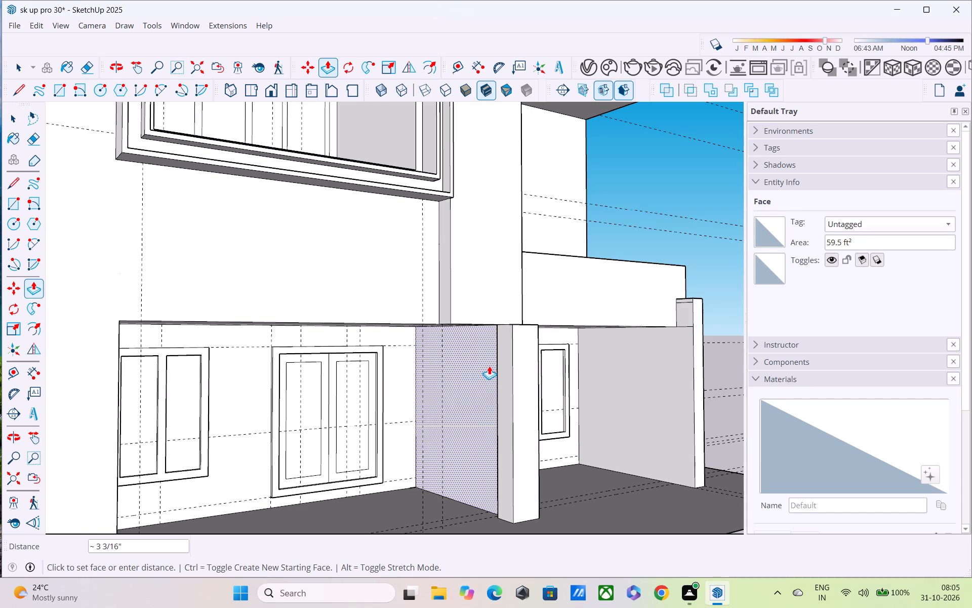
type("9\"")
key("Return")
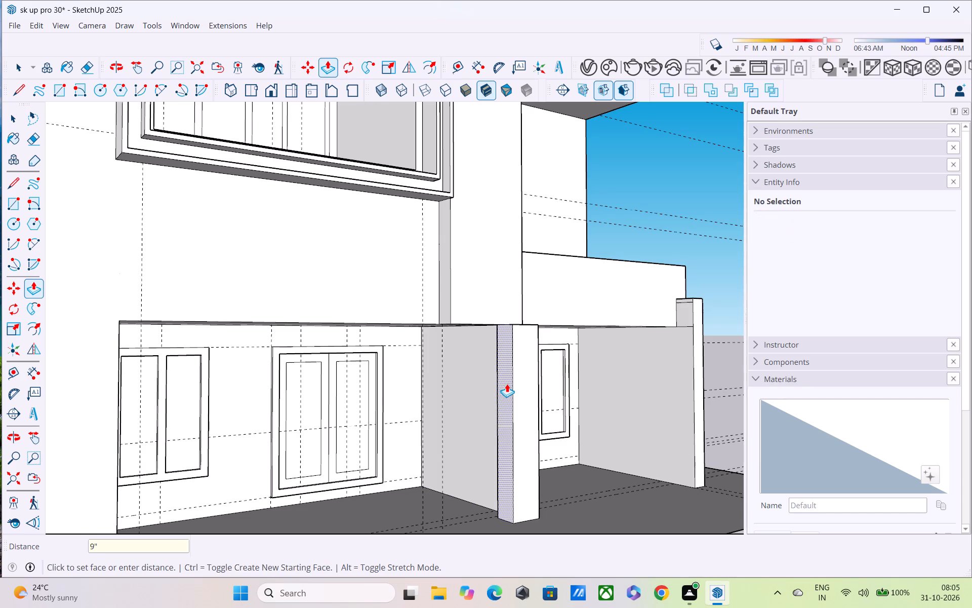
left_click(507, 384)
type("9\"")
key("Return")
Pull the small top face of the pier's projecting front up 37' to the top of the fin.
scroll(512, 379, "up", 2)
middle_click_drag(443, 349, 403, 372)
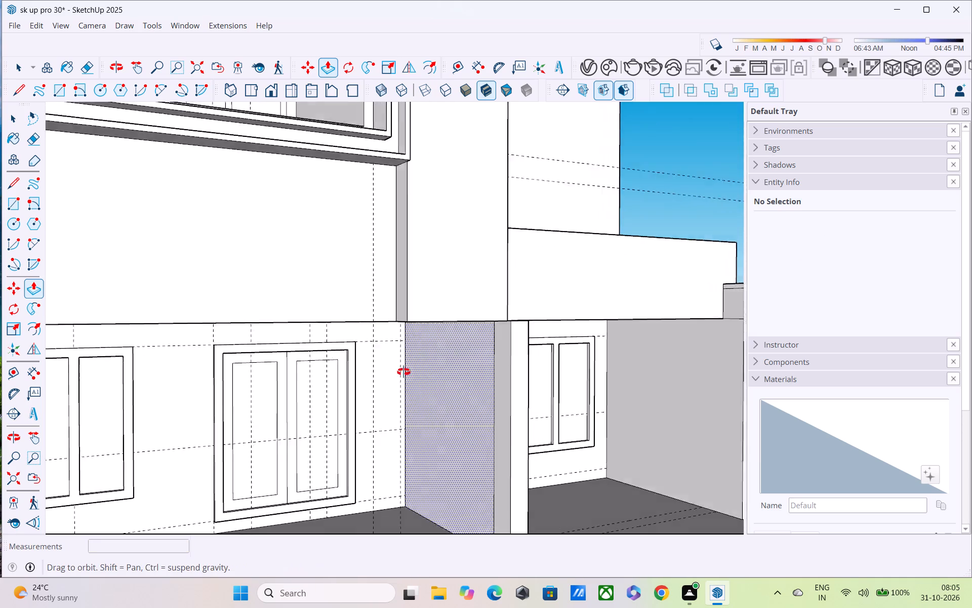
middle_click_drag(403, 372, 370, 391)
scroll(373, 349, "down", 4)
middle_click_drag(401, 364, 326, 498)
scroll(385, 434, "up", 5)
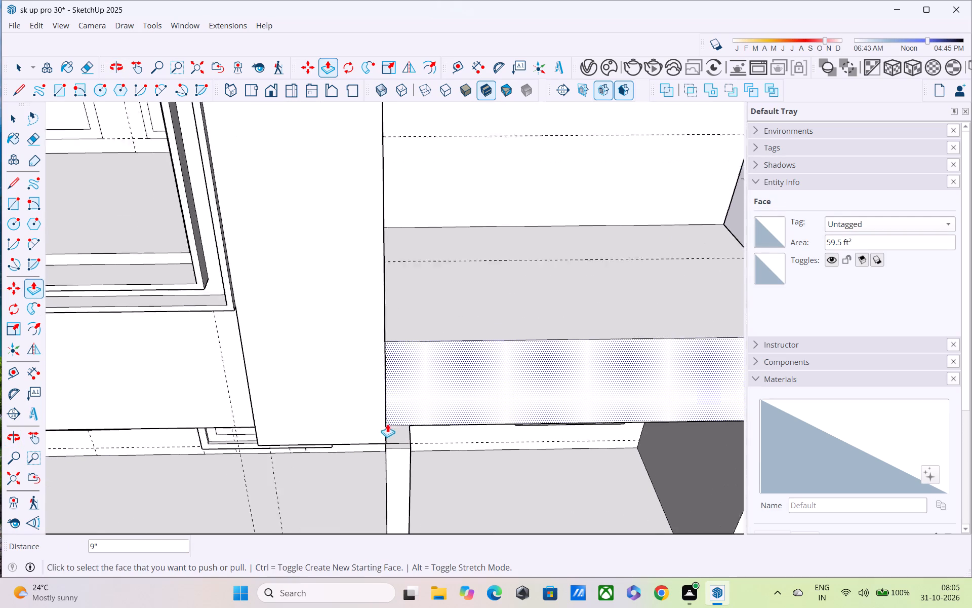
scroll(387, 424, "up", 1)
left_click(393, 431)
scroll(372, 312, "down", 3)
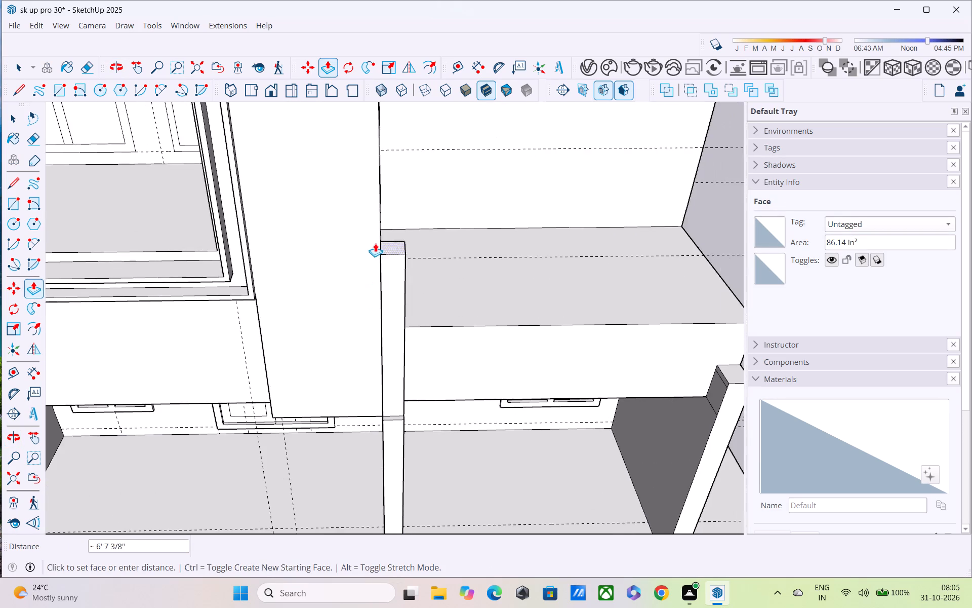
scroll(375, 232, "down", 3)
middle_click_drag(375, 232, 400, 495, "shift")
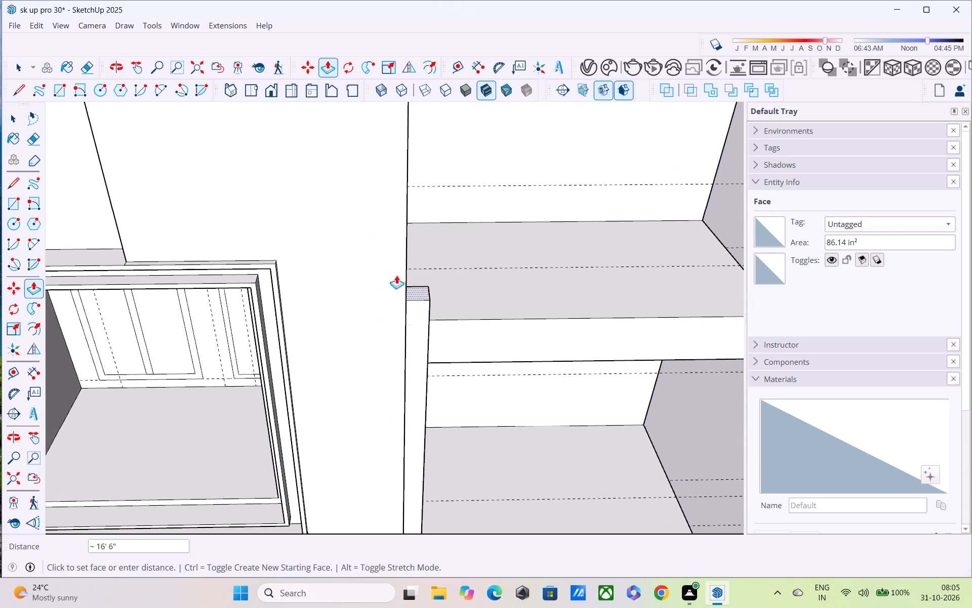
middle_click_drag(394, 253, 430, 536, "shift")
middle_click_drag(427, 254, 437, 464, "shift")
scroll(435, 282, "down", 4)
middle_click_drag(433, 299, 445, 556, "shift")
scroll(445, 570, "down", 1, "shift")
left_click(445, 386)
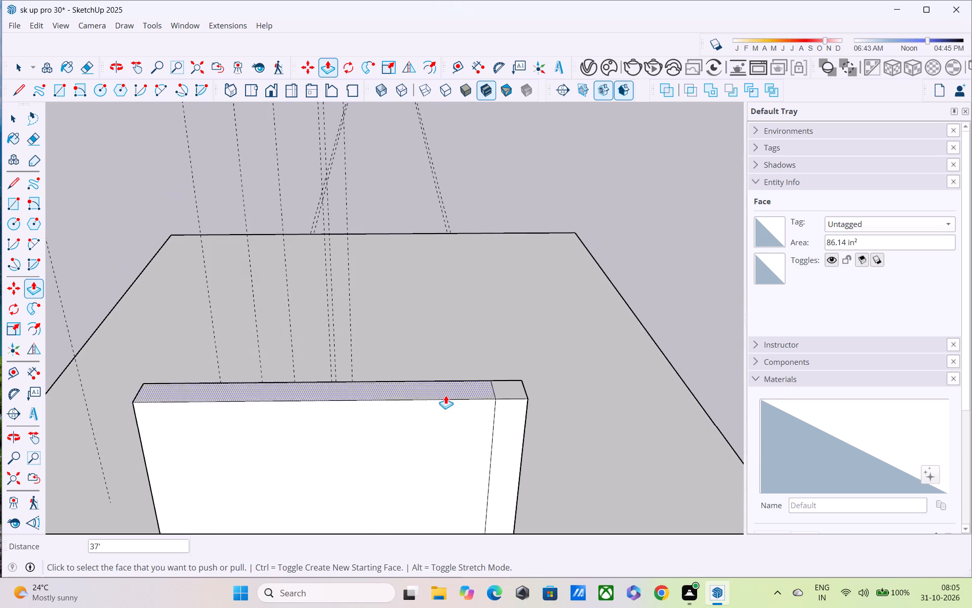
Pull the front face of the tall strip beside the fin forward about 2 7/16", flush with the pier's front.
scroll(442, 414, "down", 2)
middle_click_drag(445, 436, 445, 194)
scroll(445, 197, "down", 5)
middle_click_drag(466, 445, 465, 146)
scroll(466, 445, "up", 1)
scroll(465, 146, "up", 1)
scroll(465, 146, "down", 4)
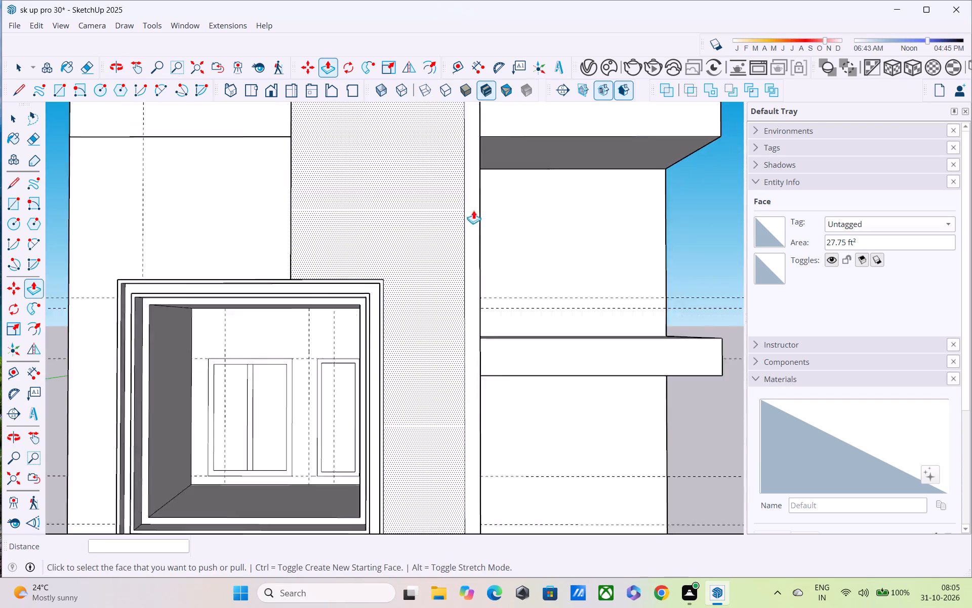
scroll(473, 210, "down", 1)
middle_click_drag(480, 314, 478, 125)
scroll(478, 125, "up", 1)
scroll(477, 129, "down", 4)
middle_click(484, 298)
scroll(484, 298, "up", 10)
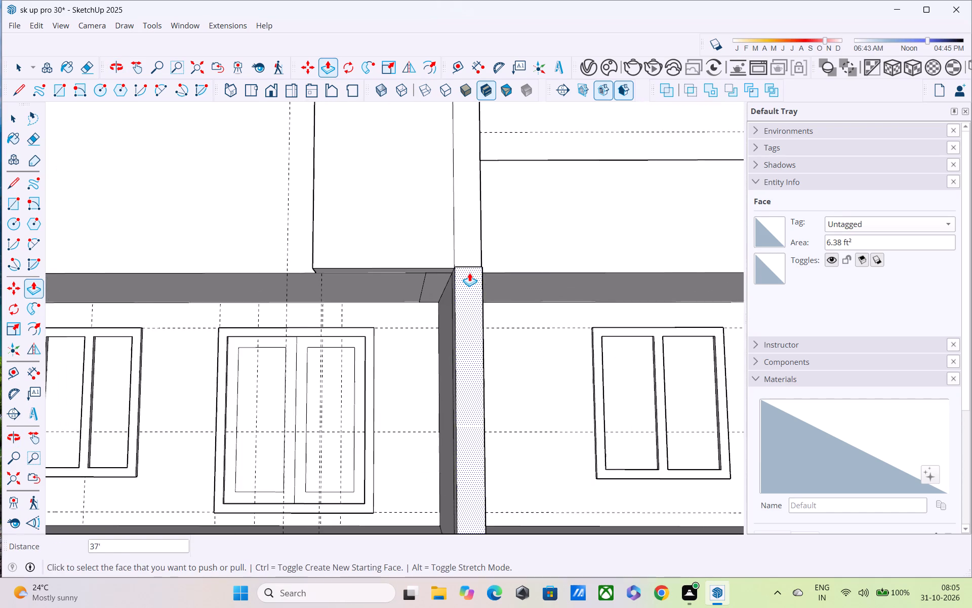
middle_click_drag(469, 273, 348, 455)
scroll(371, 403, "up", 7)
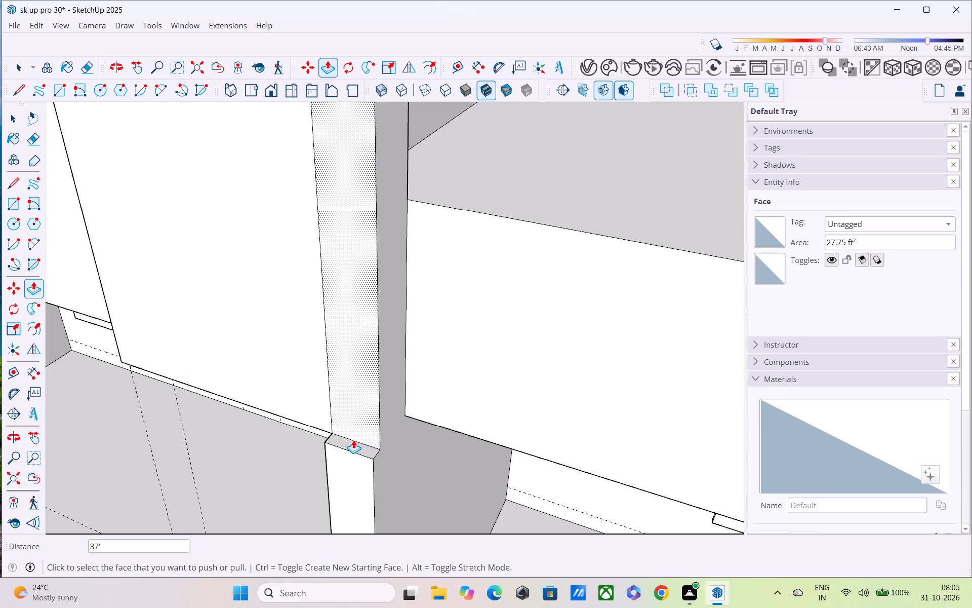
left_click(355, 406)
left_click(350, 463)
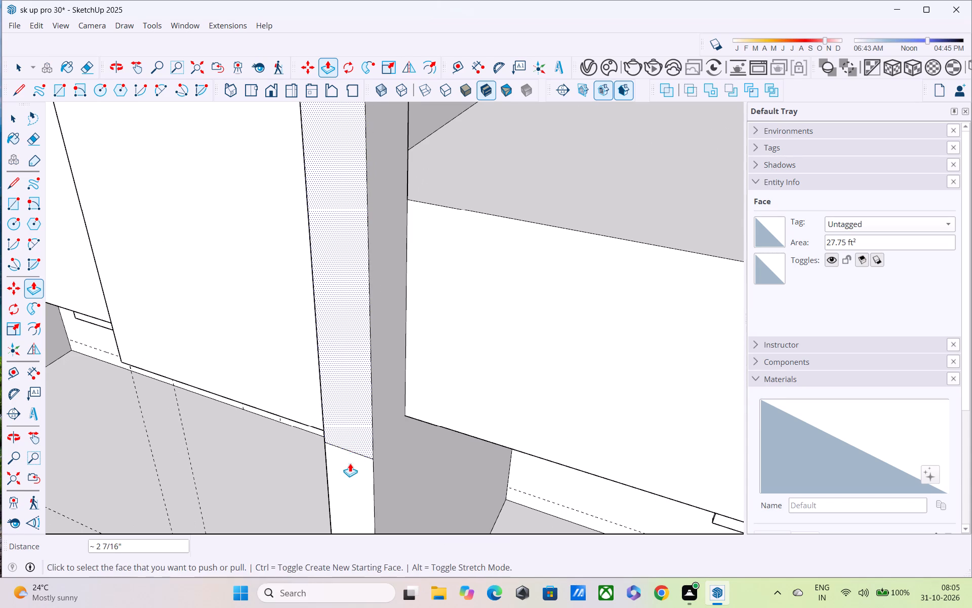
Pull the fin's wide front face forward about 2 7/16", flush with the pier's front face.
middle_click_drag(348, 432, 431, 372)
scroll(434, 352, "down", 5)
middle_click_drag(422, 364, 512, 291)
scroll(512, 291, "up", 1)
scroll(512, 290, "down", 5)
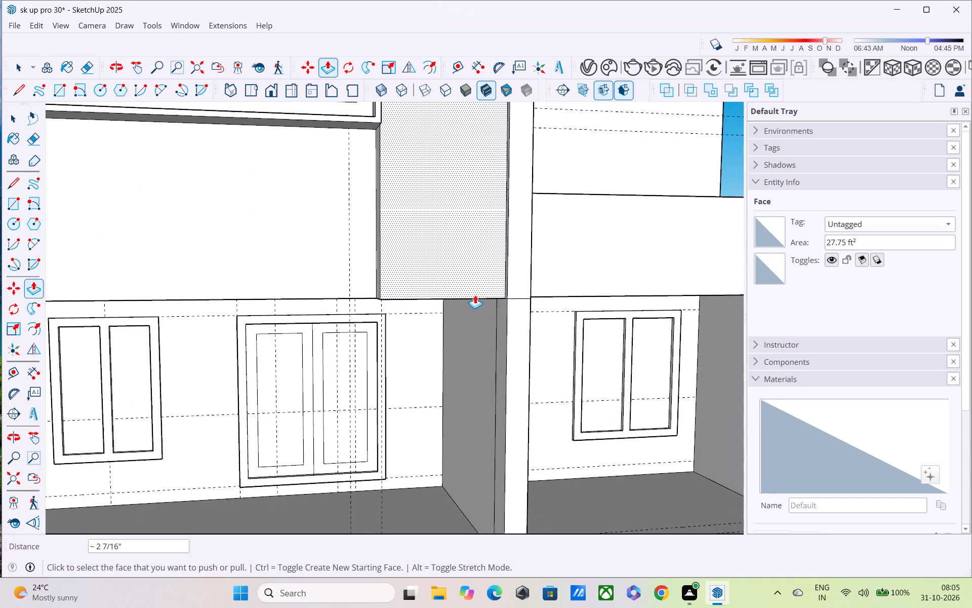
middle_click_drag(475, 295, 578, 414)
scroll(563, 387, "down", 5)
middle_click_drag(563, 387, 709, 419)
scroll(648, 396, "up", 4)
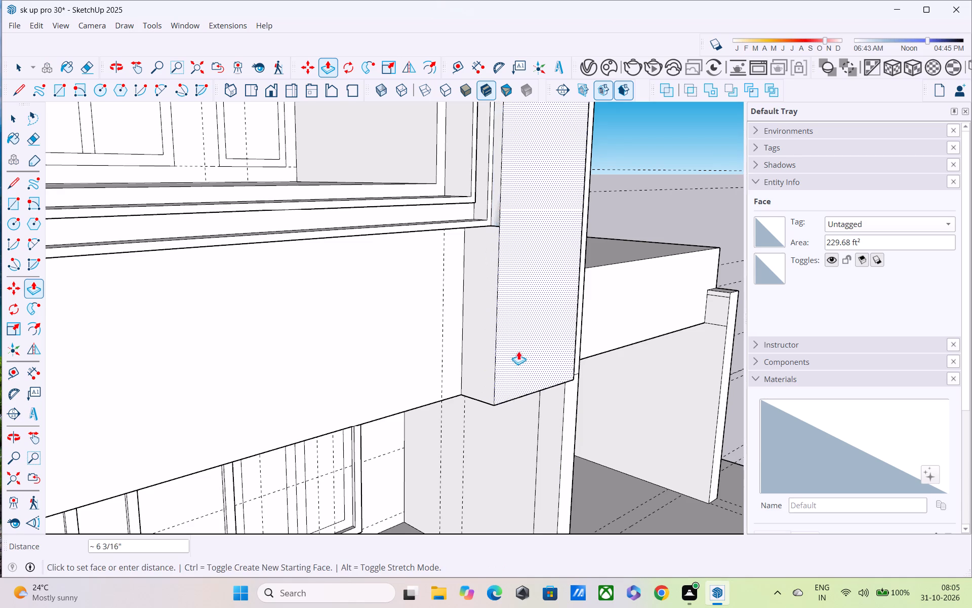
middle_click_drag(552, 336, 366, 206)
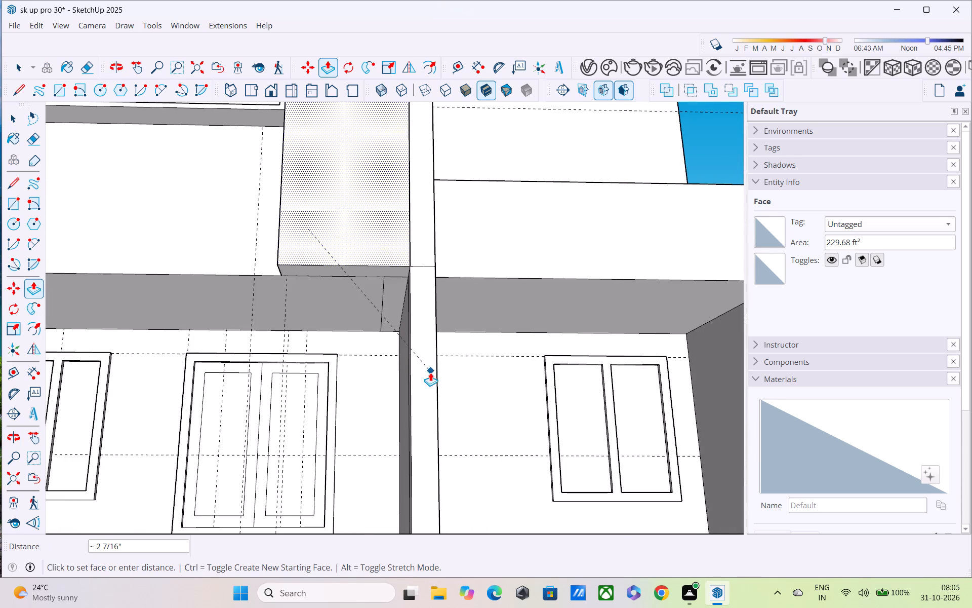
left_click(429, 376)
middle_click_drag(351, 273, 478, 407)
scroll(474, 386, "down", 4)
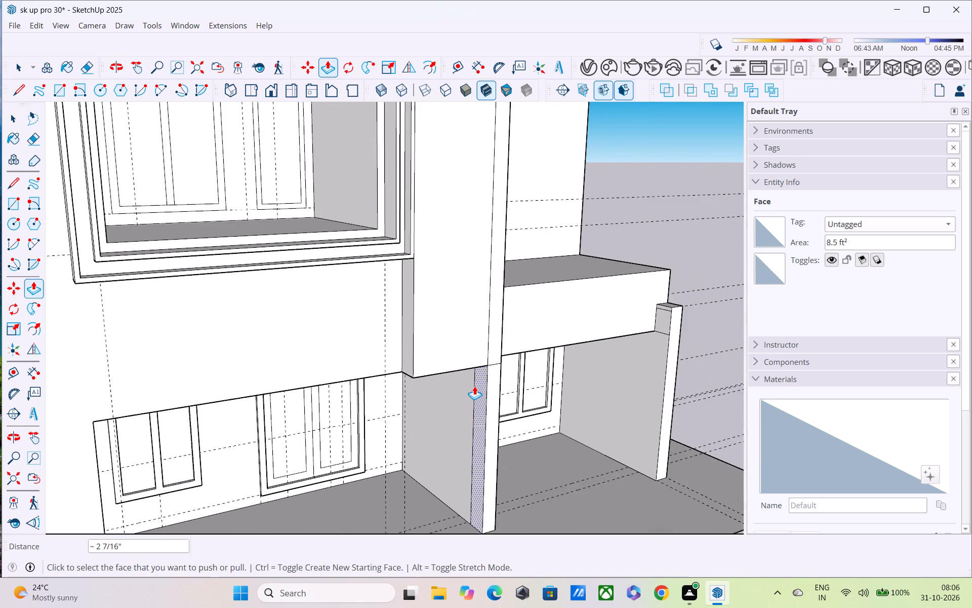
Examine how the fin, its side strip and the ground-floor pier line up across the front elevation.
scroll(473, 386, "down", 3)
middle_click_drag(473, 385, 511, 407, "shift")
scroll(484, 392, "down", 1, "shift")
scroll(510, 388, "up", 2)
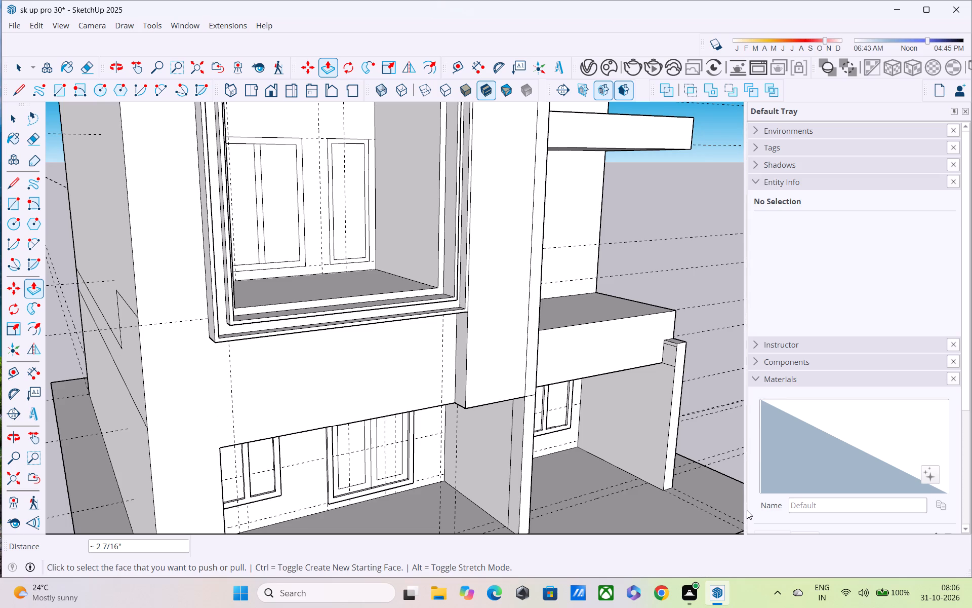
scroll(769, 493, "up", 1)
middle_click_drag(648, 448, 784, 333)
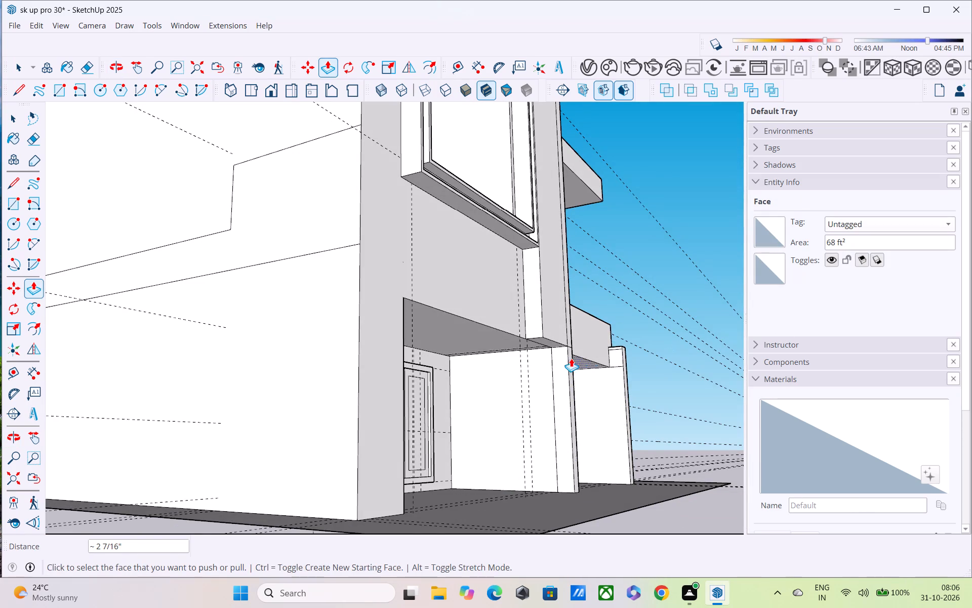
middle_click_drag(571, 358, 382, 428)
scroll(382, 428, "up", 1)
scroll(376, 433, "down", 5)
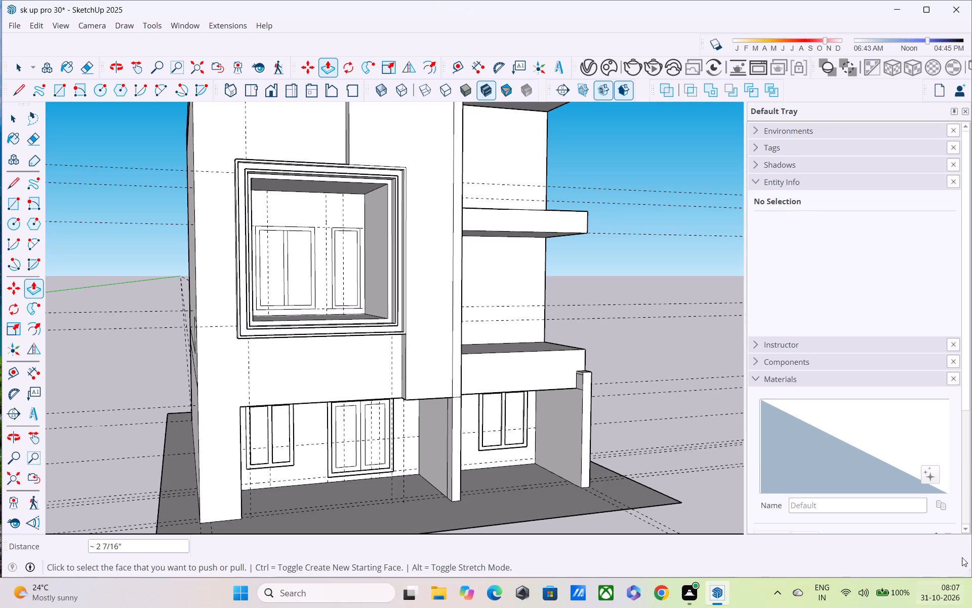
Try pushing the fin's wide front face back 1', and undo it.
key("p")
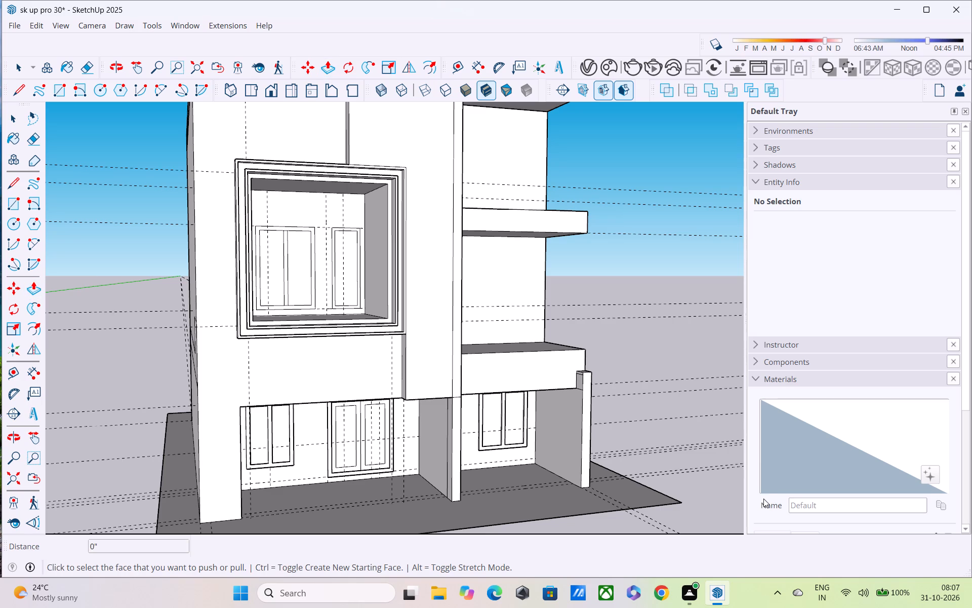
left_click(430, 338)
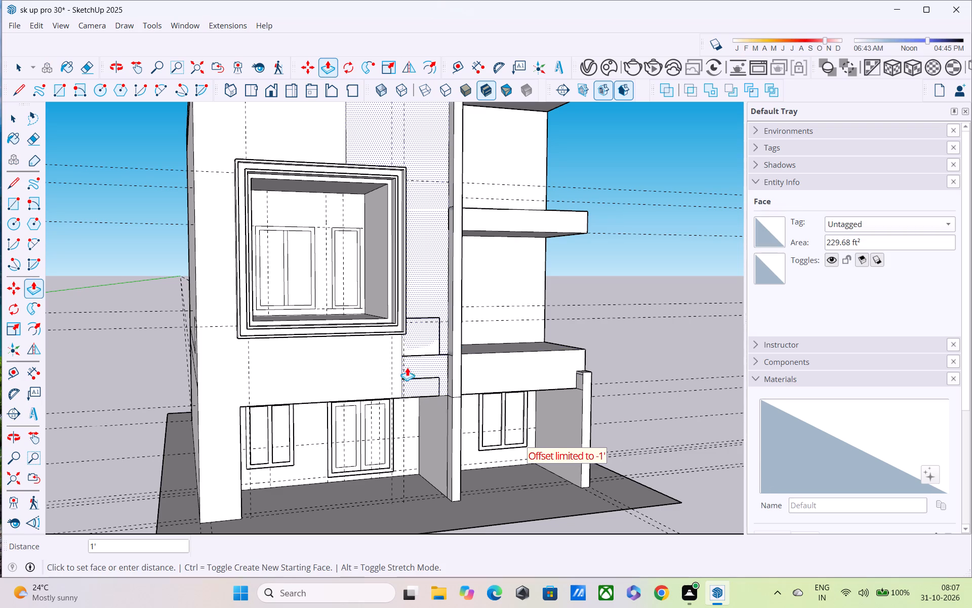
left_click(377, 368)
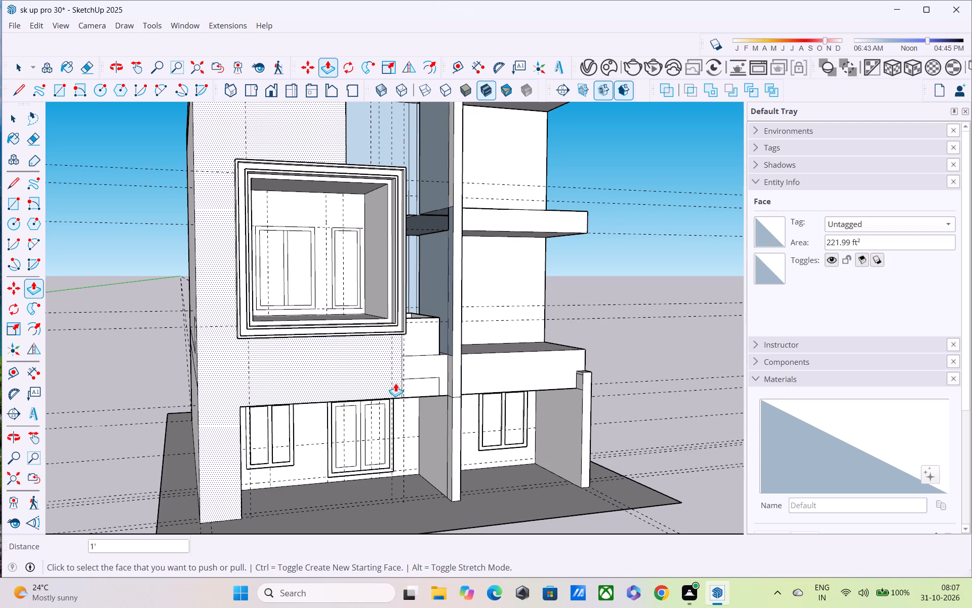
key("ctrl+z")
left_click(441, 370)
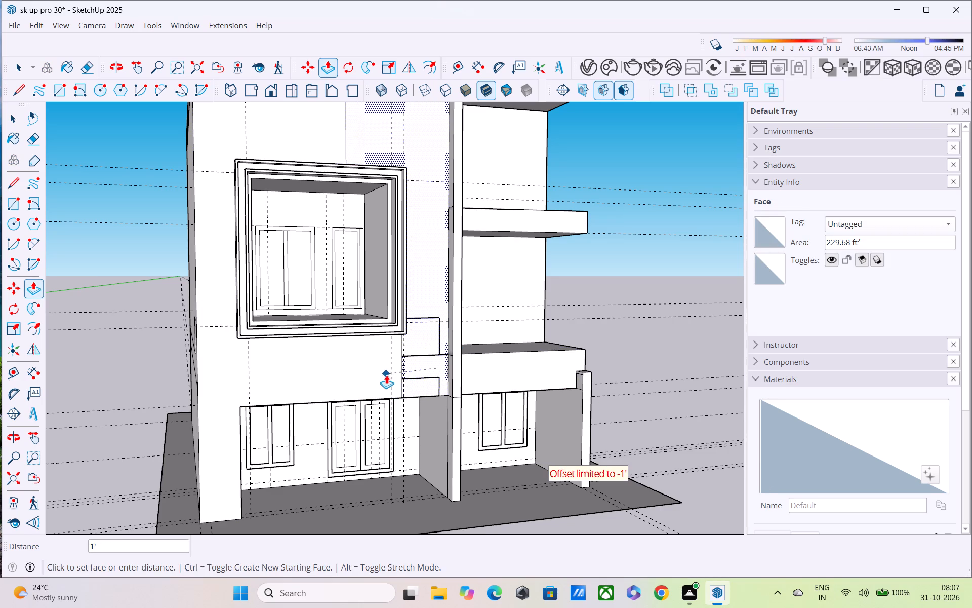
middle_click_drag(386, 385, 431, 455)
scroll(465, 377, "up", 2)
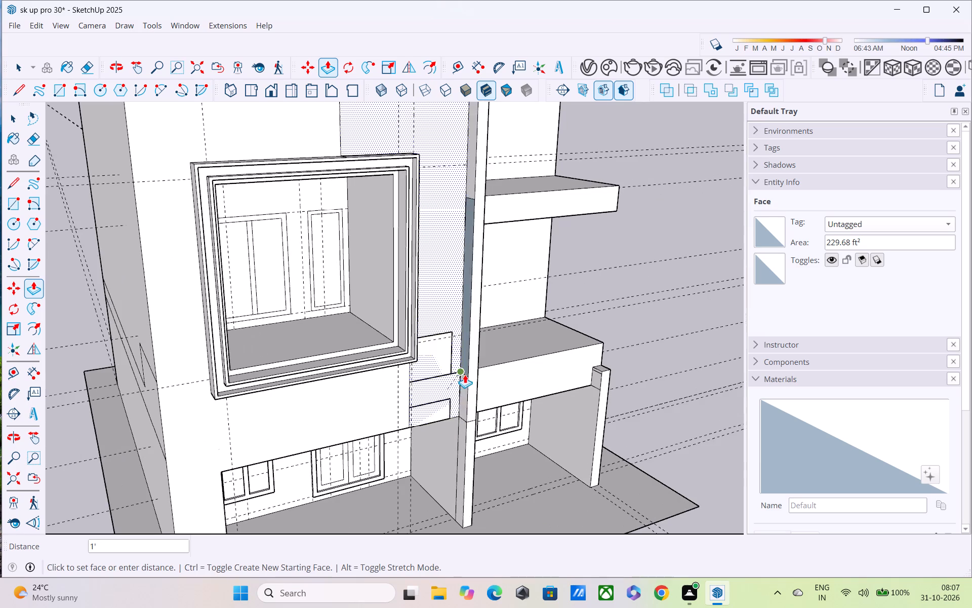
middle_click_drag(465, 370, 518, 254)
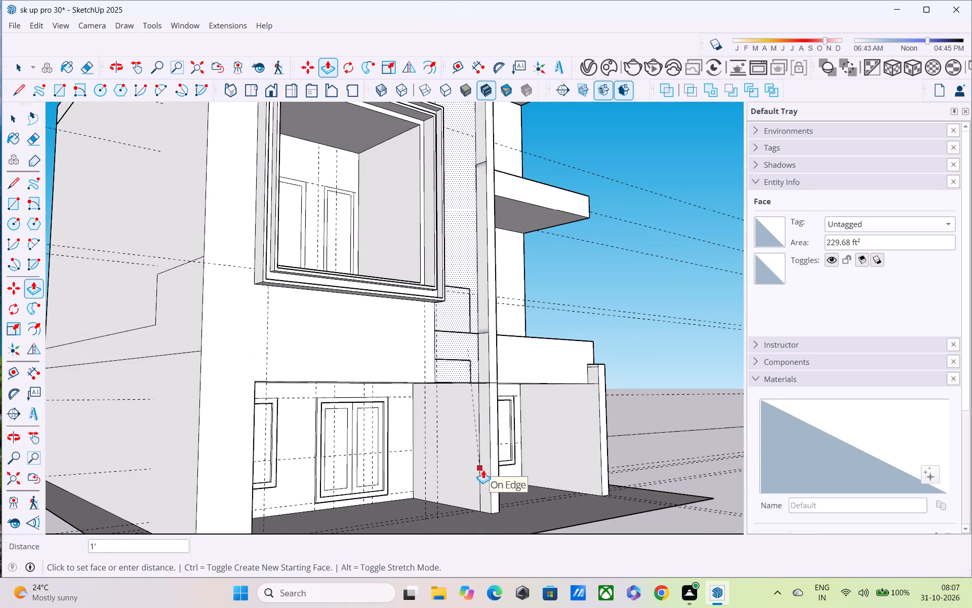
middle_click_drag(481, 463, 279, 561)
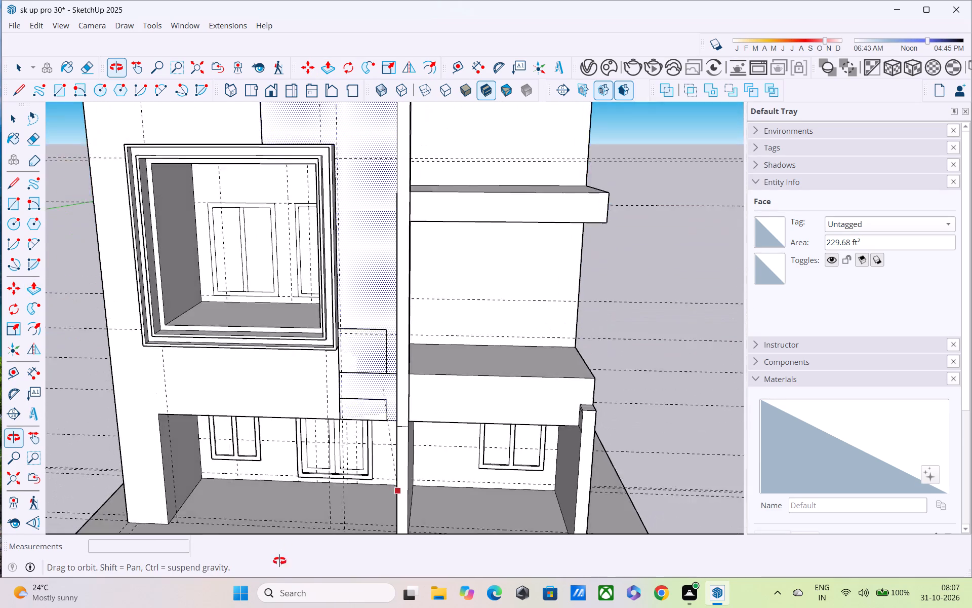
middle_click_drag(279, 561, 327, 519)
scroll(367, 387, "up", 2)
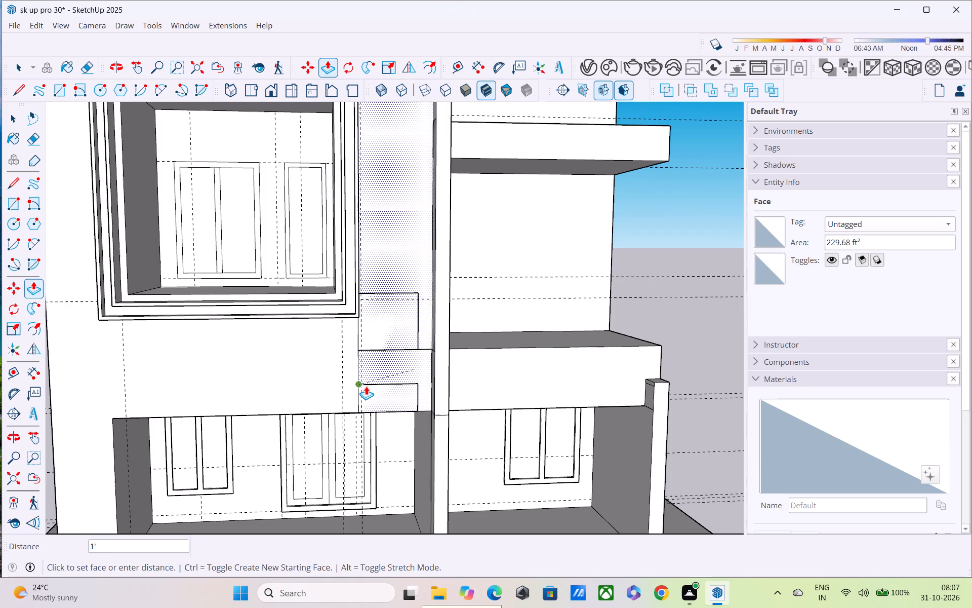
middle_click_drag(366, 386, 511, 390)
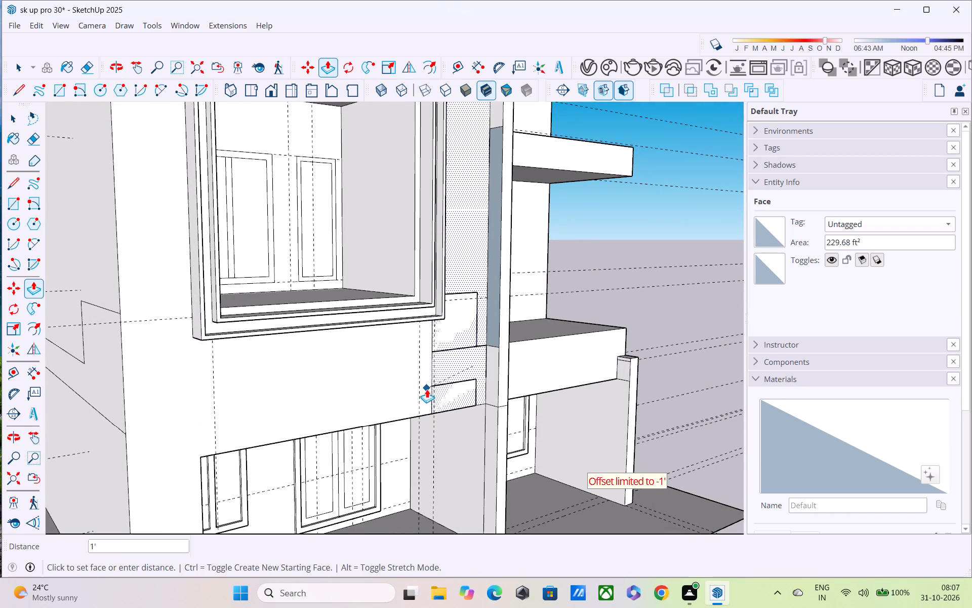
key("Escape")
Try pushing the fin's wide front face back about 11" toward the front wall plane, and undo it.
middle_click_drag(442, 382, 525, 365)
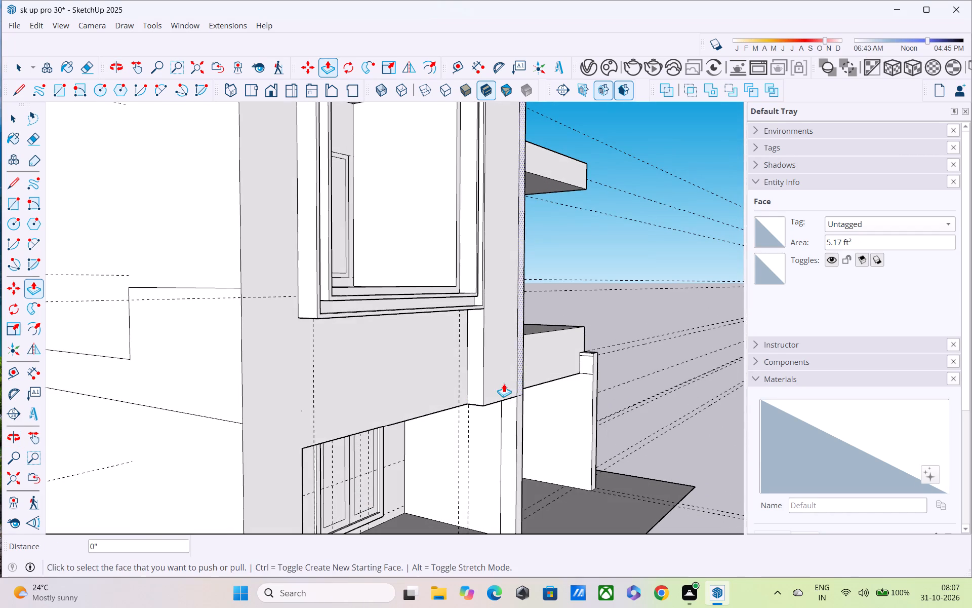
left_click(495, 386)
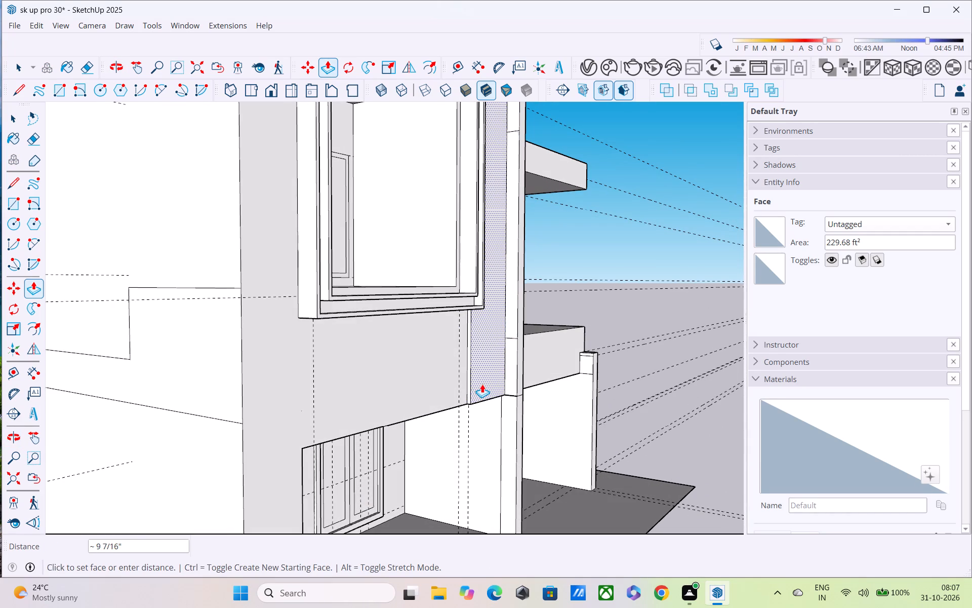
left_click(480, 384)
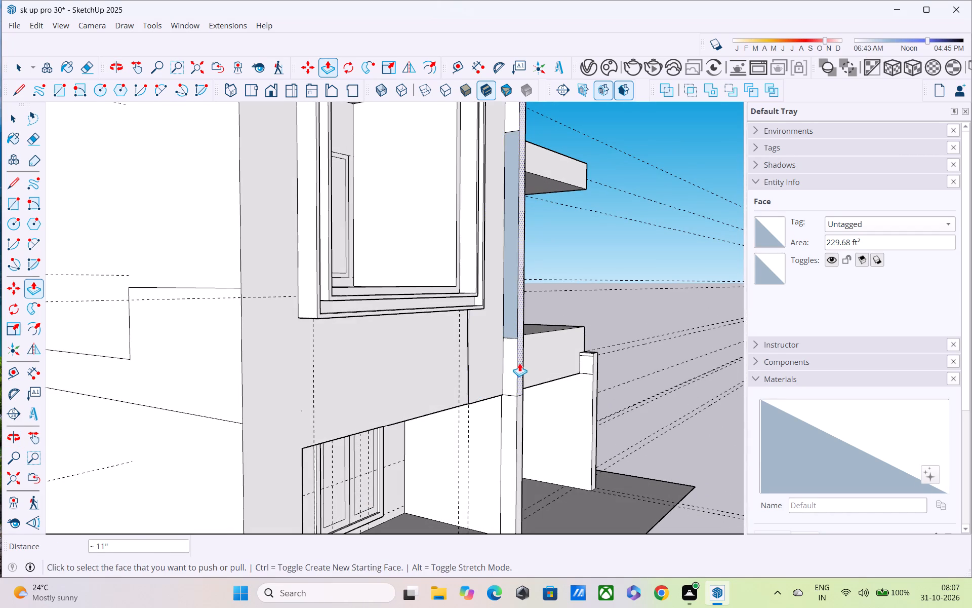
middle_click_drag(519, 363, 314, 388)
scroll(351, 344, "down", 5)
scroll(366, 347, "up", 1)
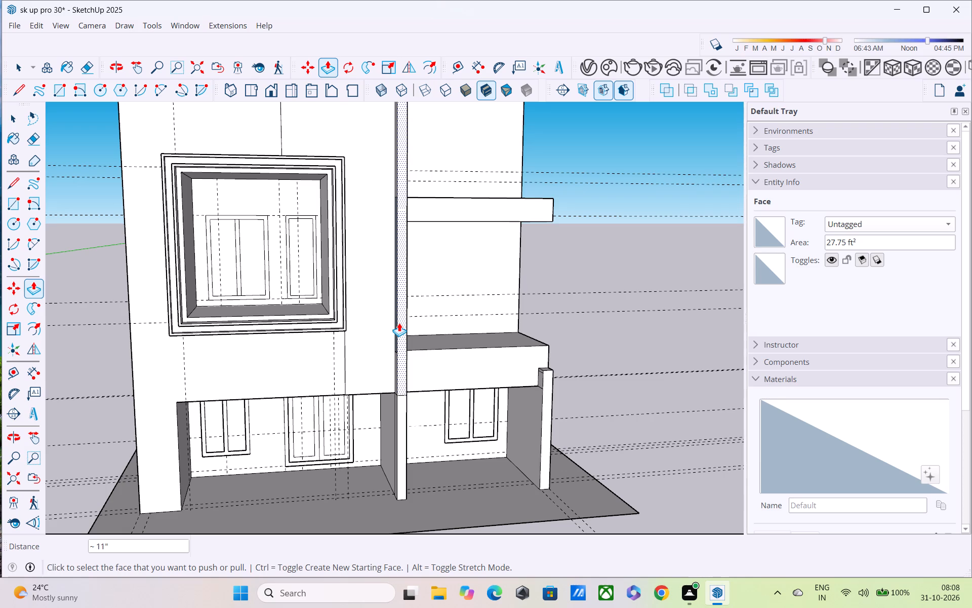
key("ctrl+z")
Outline a tall panel on the fin with a line about 16' up from the window frame's top corner and one about 4' across to the side strip.
key("space")
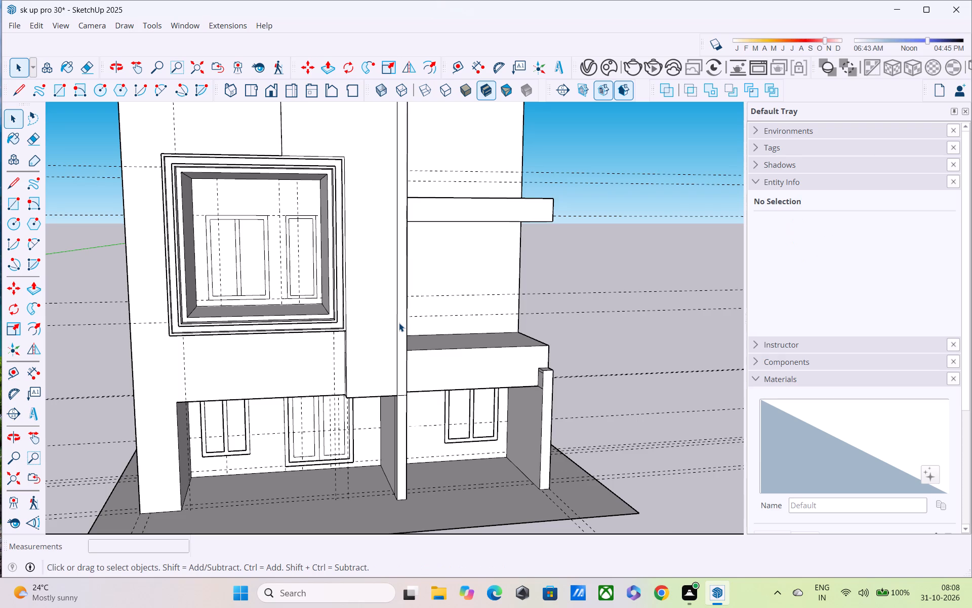
scroll(399, 323, "up", 2)
middle_click_drag(400, 319, 424, 512, "shift")
middle_click_drag(424, 444, 423, 369)
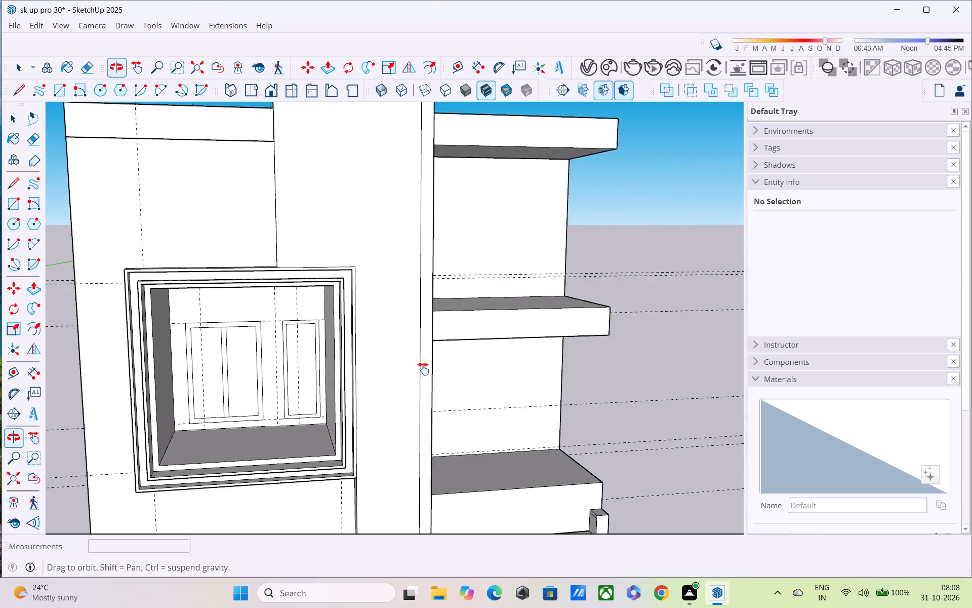
middle_click_drag(423, 369, 423, 334)
middle_click_drag(423, 331, 425, 444, "shift")
key("l")
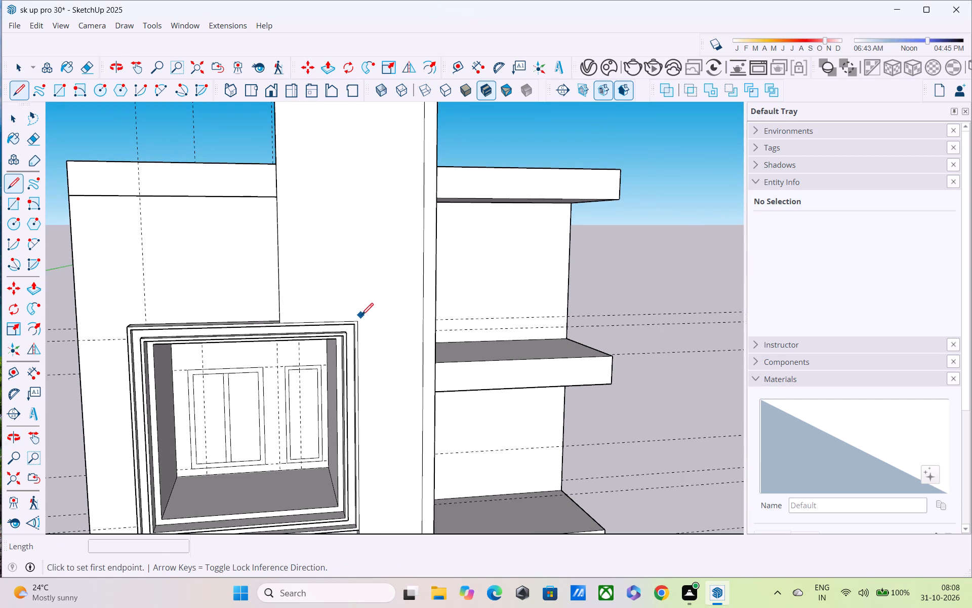
left_click(361, 322)
middle_click_drag(362, 250, 375, 462, "shift")
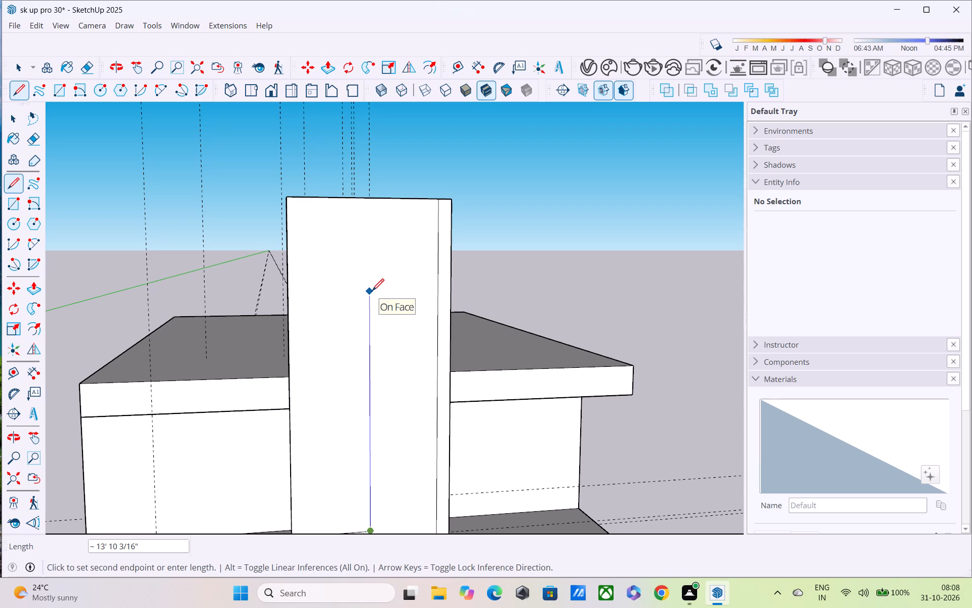
left_click(364, 254)
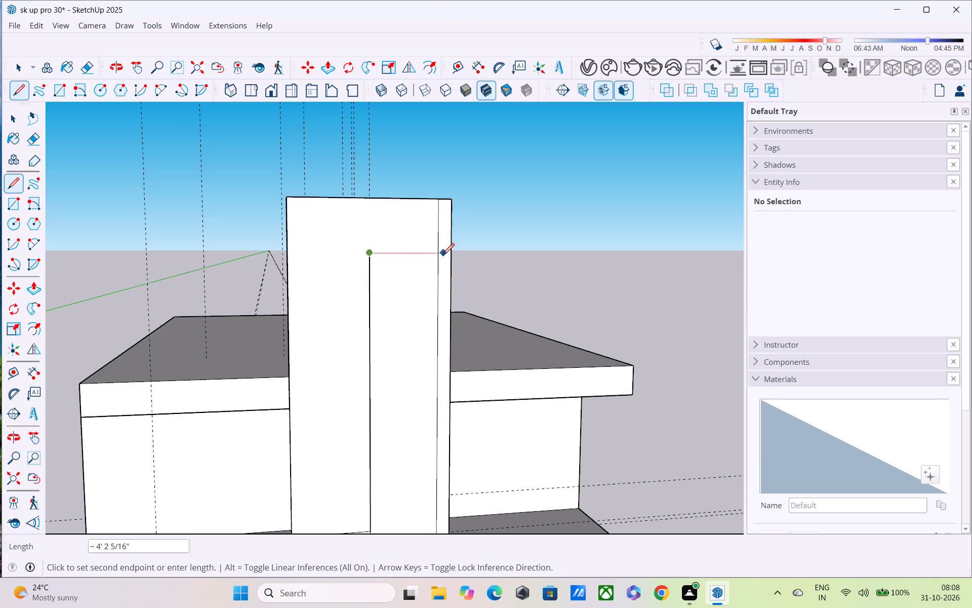
left_click(439, 259)
Examine the outlined fin panel, the porch and the pier below it from the front and side.
middle_click_drag(429, 293, 412, 102)
scroll(412, 100, "up", 1, "shift")
scroll(411, 112, "down", 4)
middle_click_drag(392, 256, 377, 196)
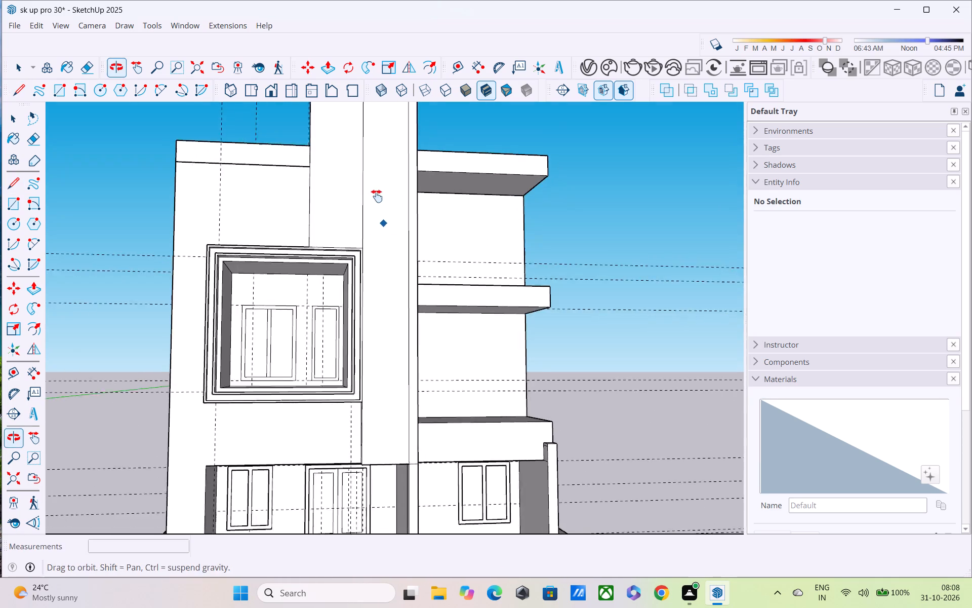
middle_click_drag(377, 196, 376, 193)
scroll(376, 193, "up", 1, "shift")
scroll(376, 193, "down", 4)
middle_click_drag(373, 356, 341, 279)
scroll(357, 332, "up", 6)
middle_click_drag(365, 334, 185, 366)
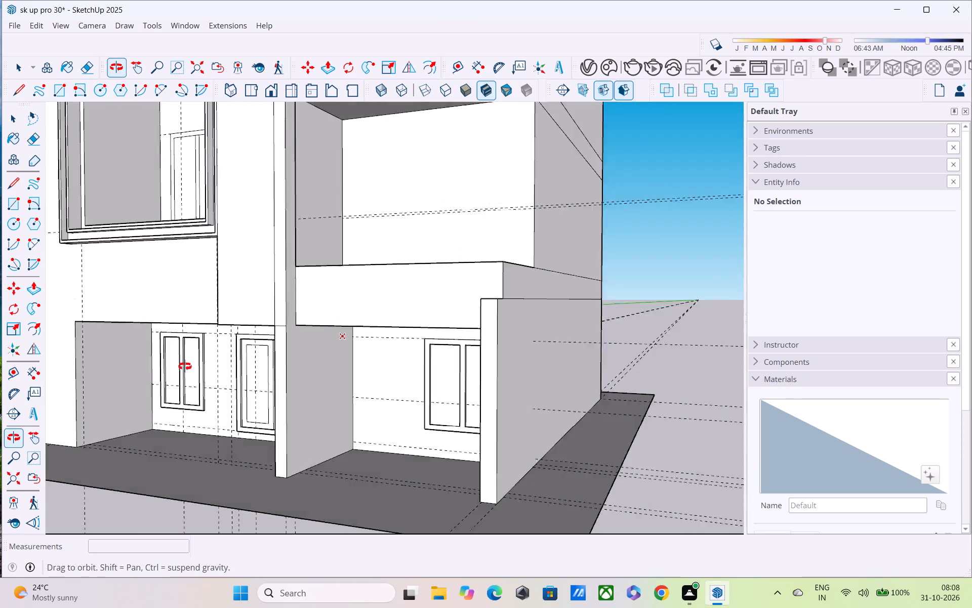
middle_click_drag(185, 366, 371, 334)
scroll(347, 323, "down", 4)
middle_click_drag(345, 323, 343, 421)
key("space")
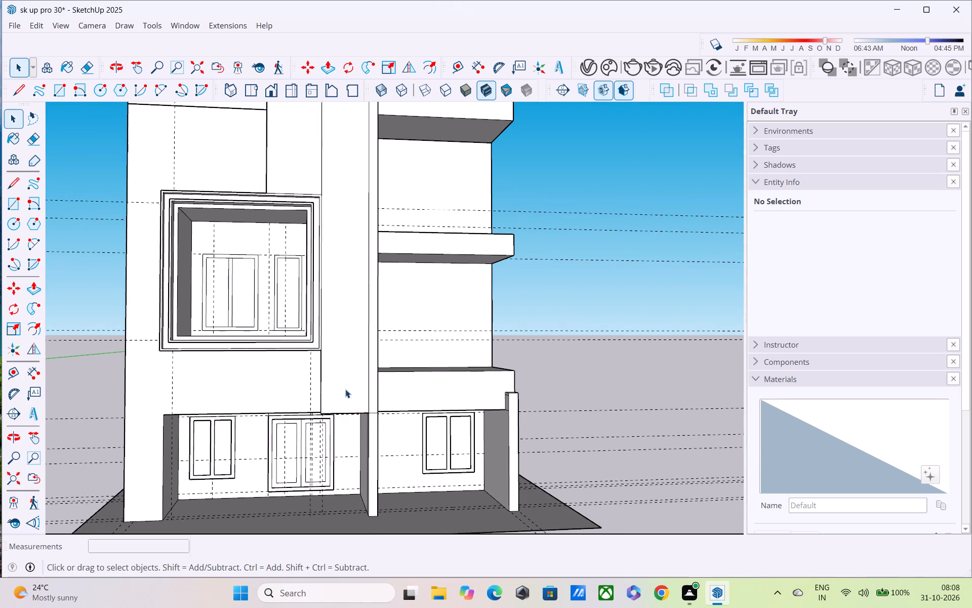
Place a guide 9" above the bottom edge of the front wall over the ground-floor openings.
key("t")
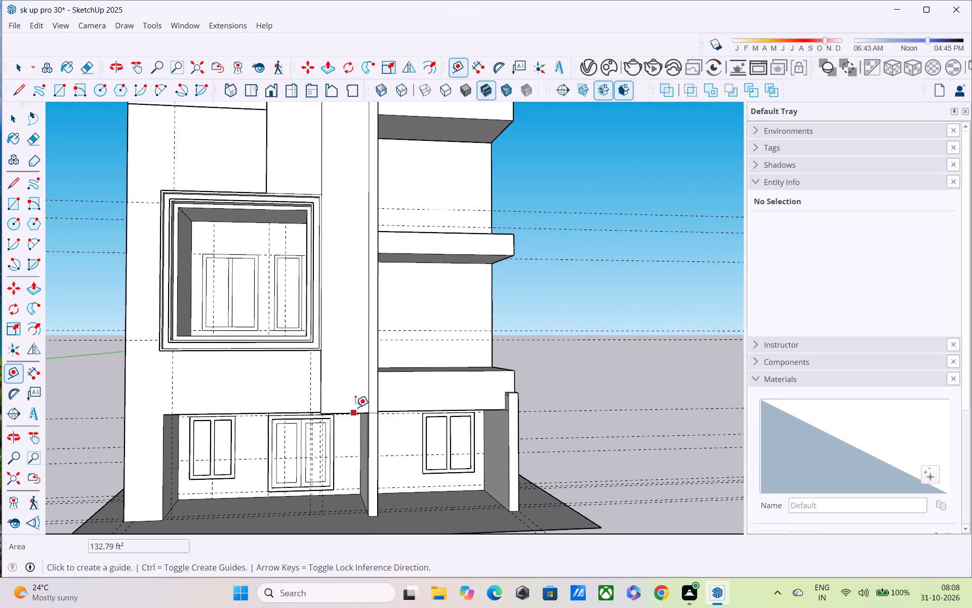
middle_click_drag(355, 408, 627, 419)
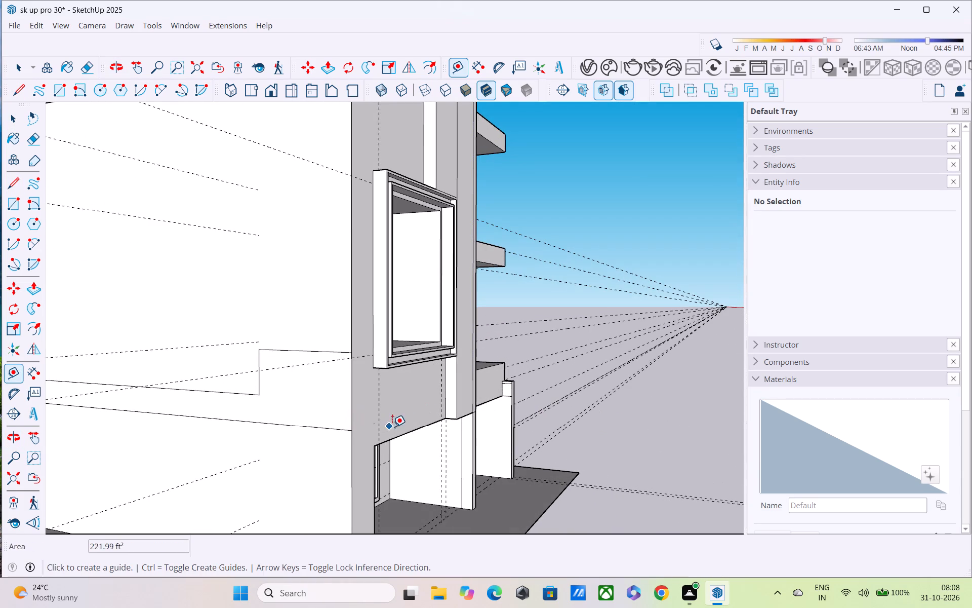
middle_click_drag(461, 418, 428, 409)
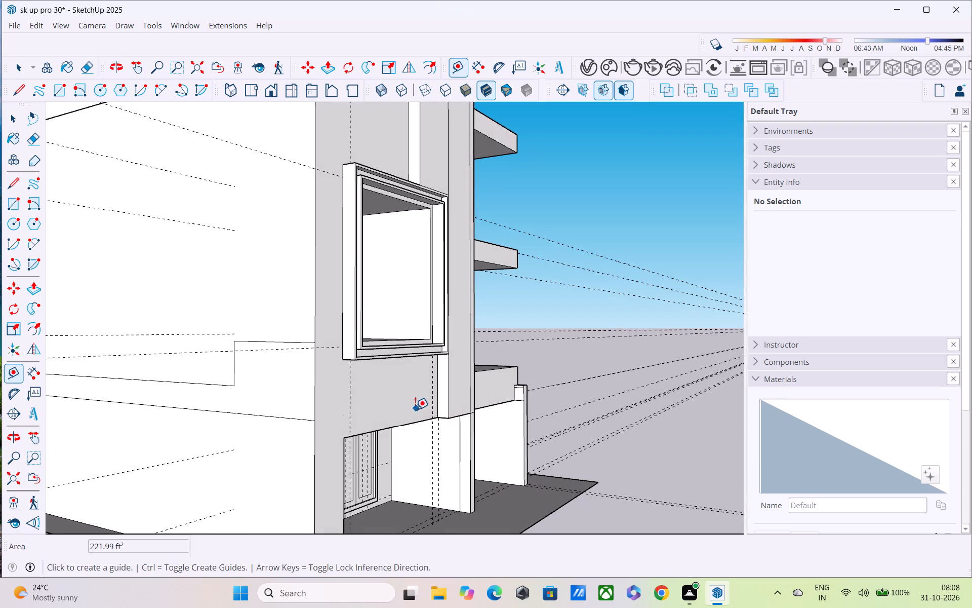
left_click(412, 422)
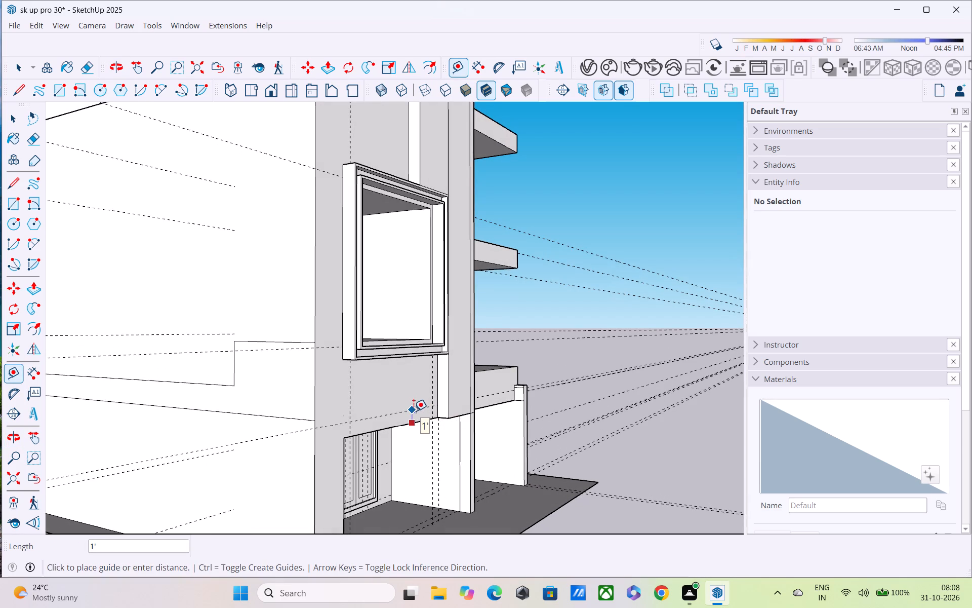
type("9\"")
key("Return")
Offset the outline of the tall panel on the fin's front face inward by 3".
middle_click_drag(474, 384, 370, 384)
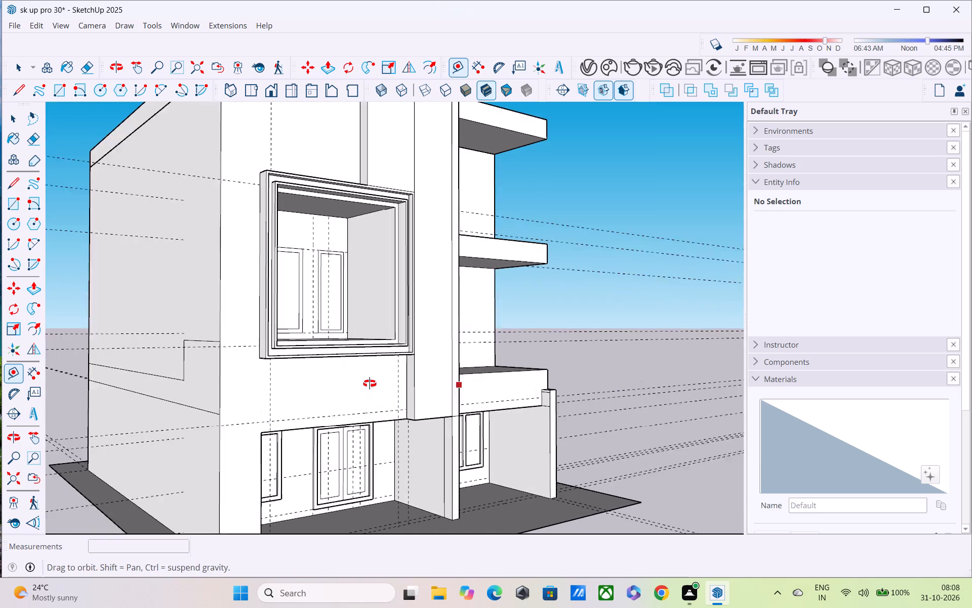
middle_click_drag(370, 384, 360, 383)
scroll(367, 336, "down", 2)
scroll(374, 394, "up", 3)
middle_click_drag(413, 387, 337, 387)
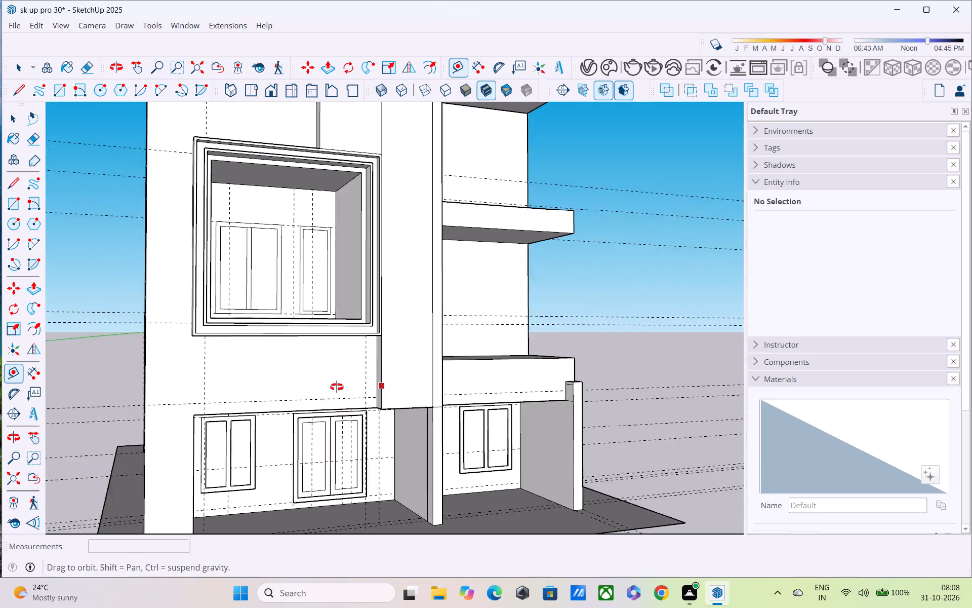
middle_click_drag(337, 387, 314, 385)
scroll(376, 309, "down", 5)
middle_click_drag(378, 311, 388, 374, "shift")
key("space")
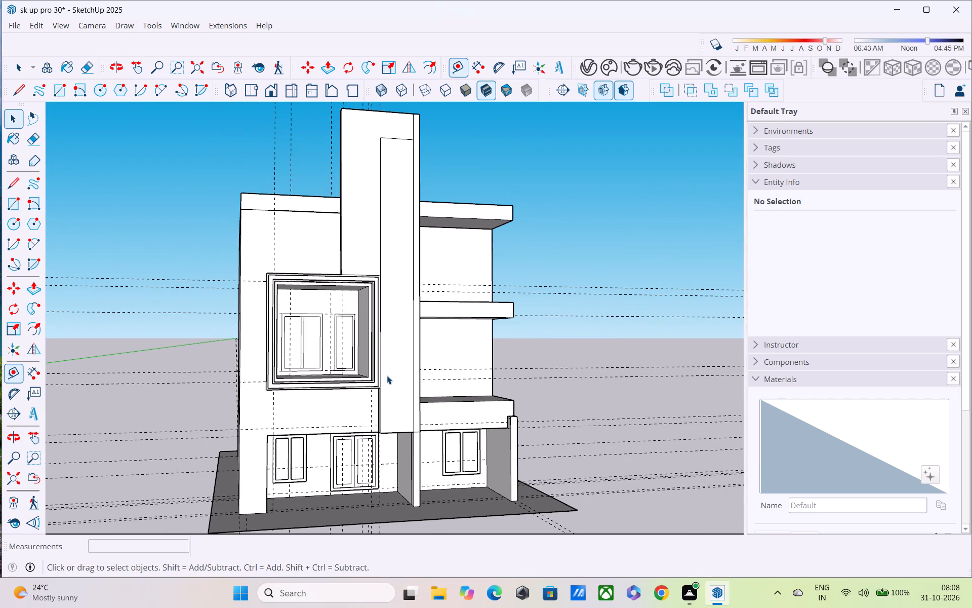
key("f")
left_click(385, 221)
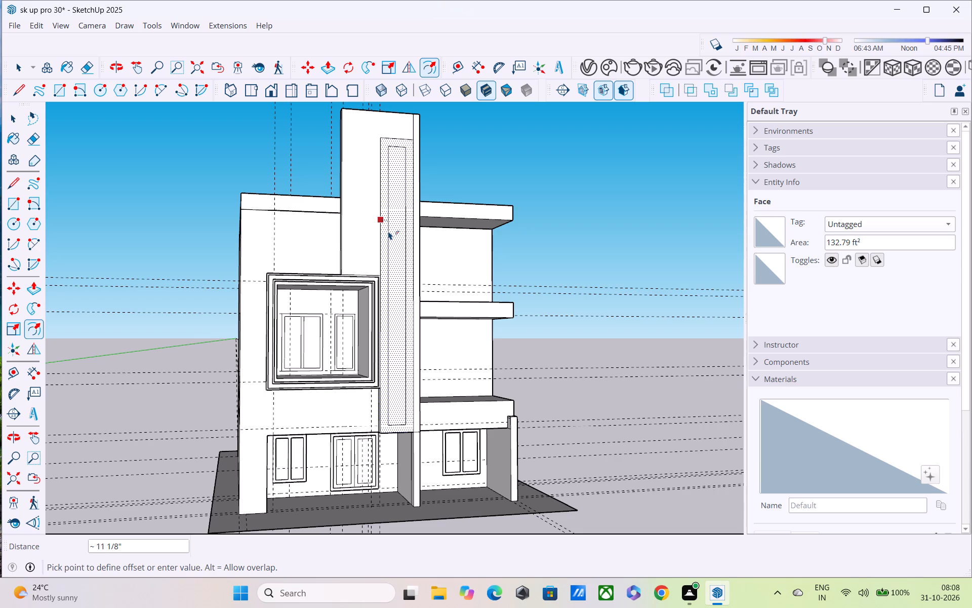
type("3\"")
key("Return")
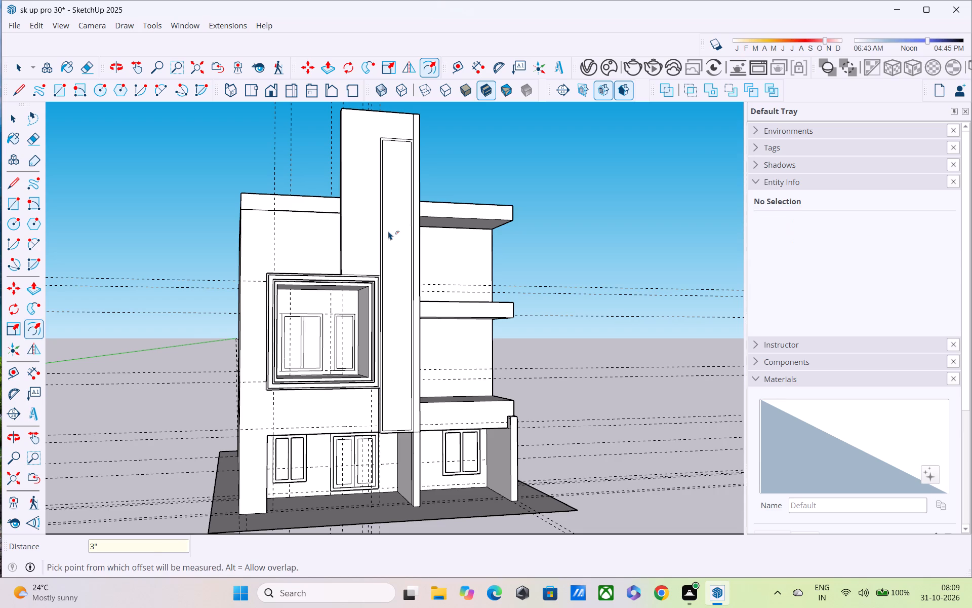
Set the fin panel's inward offset to 4".
type("4\"")
key("Return")
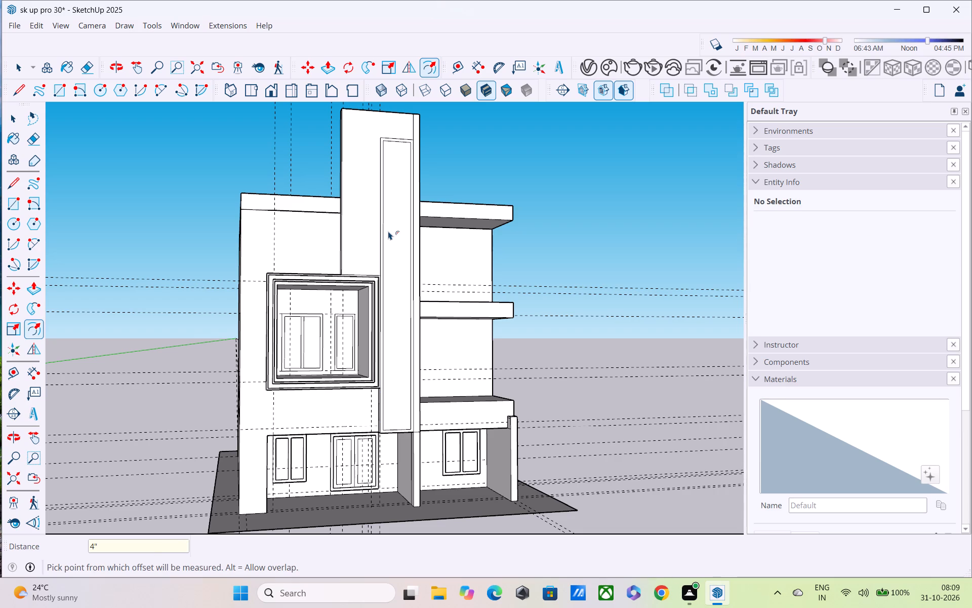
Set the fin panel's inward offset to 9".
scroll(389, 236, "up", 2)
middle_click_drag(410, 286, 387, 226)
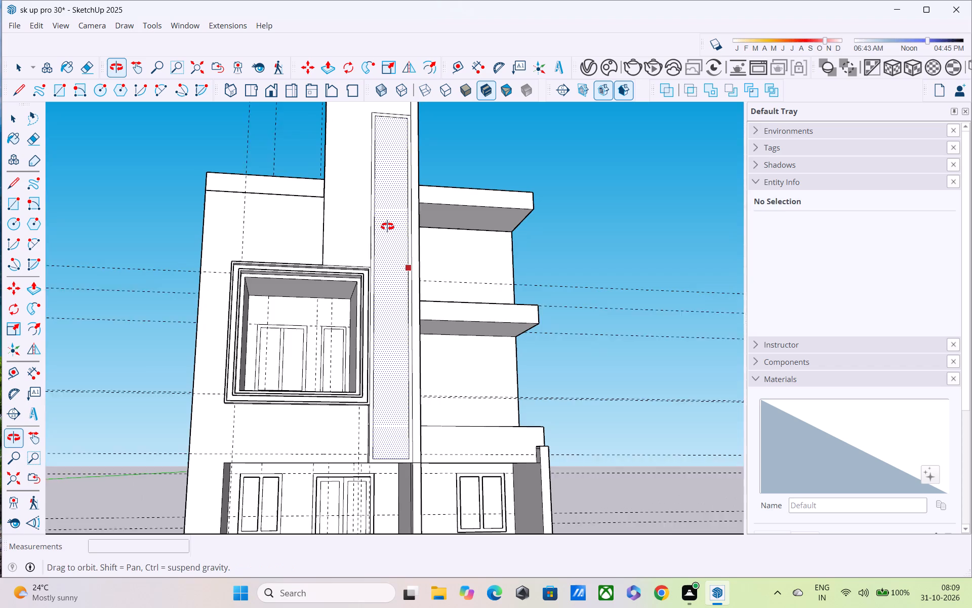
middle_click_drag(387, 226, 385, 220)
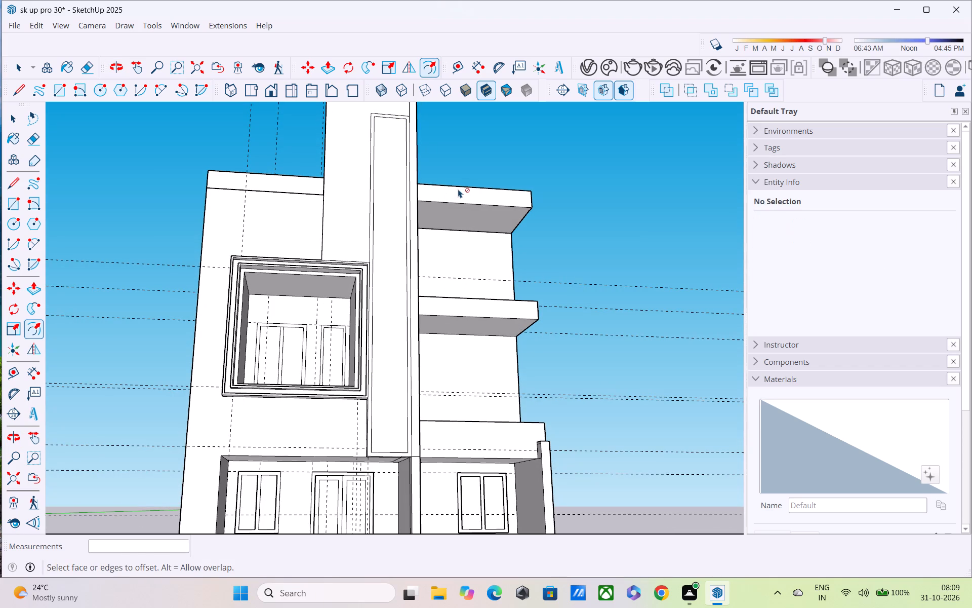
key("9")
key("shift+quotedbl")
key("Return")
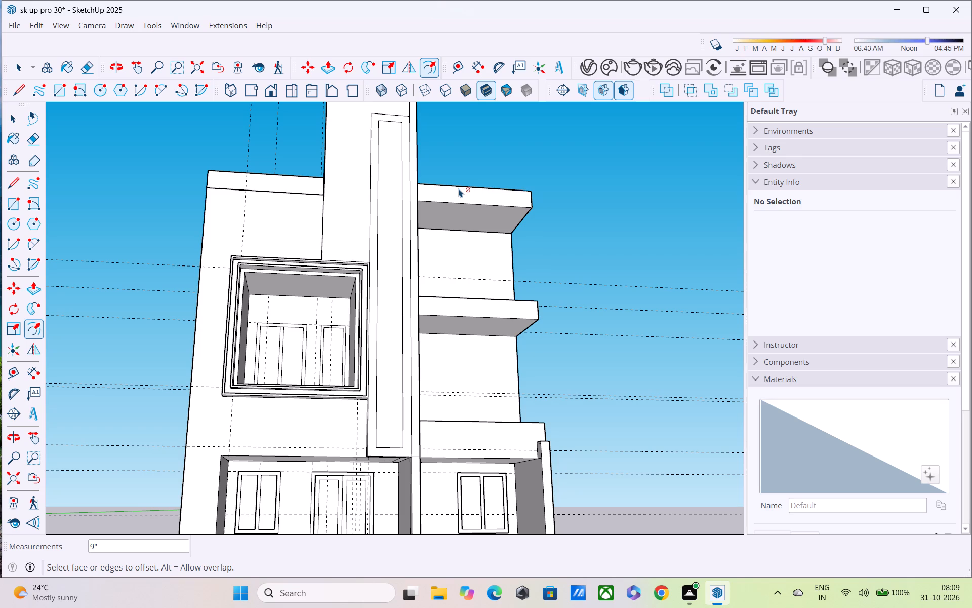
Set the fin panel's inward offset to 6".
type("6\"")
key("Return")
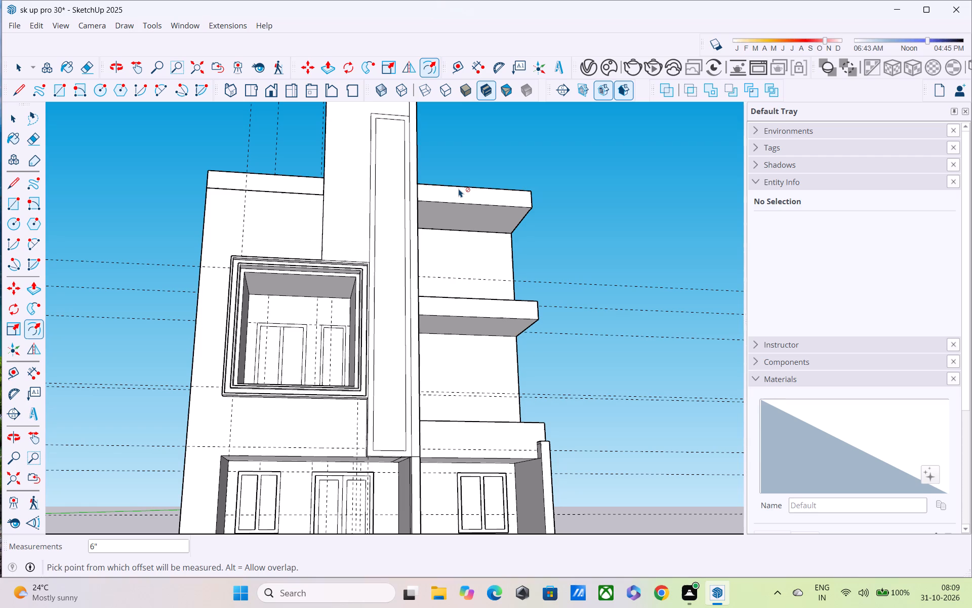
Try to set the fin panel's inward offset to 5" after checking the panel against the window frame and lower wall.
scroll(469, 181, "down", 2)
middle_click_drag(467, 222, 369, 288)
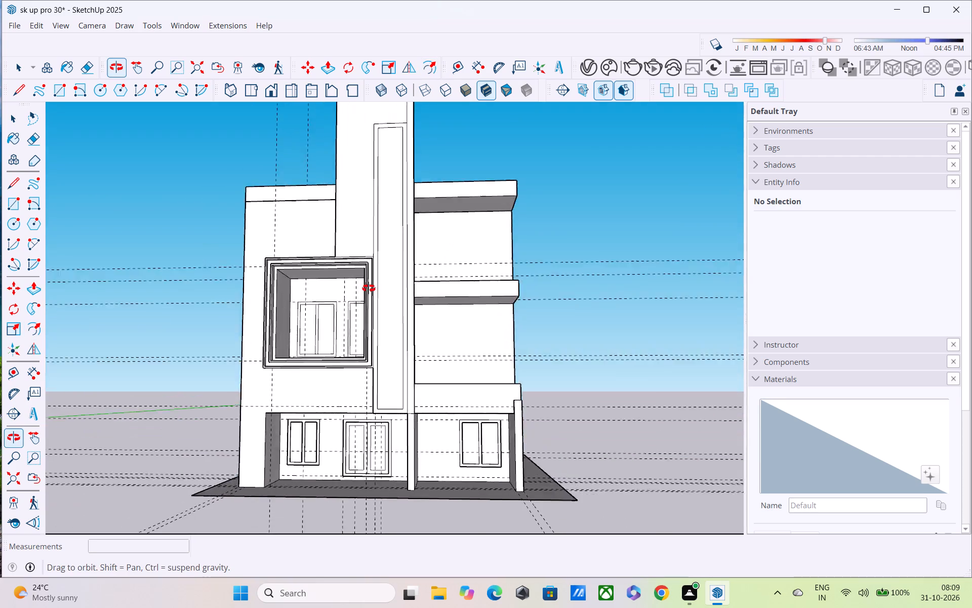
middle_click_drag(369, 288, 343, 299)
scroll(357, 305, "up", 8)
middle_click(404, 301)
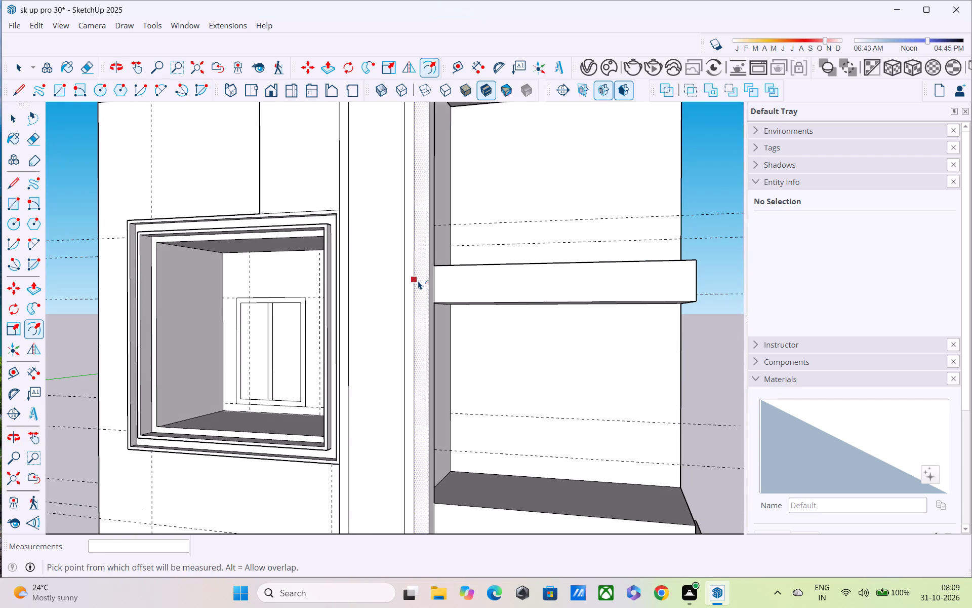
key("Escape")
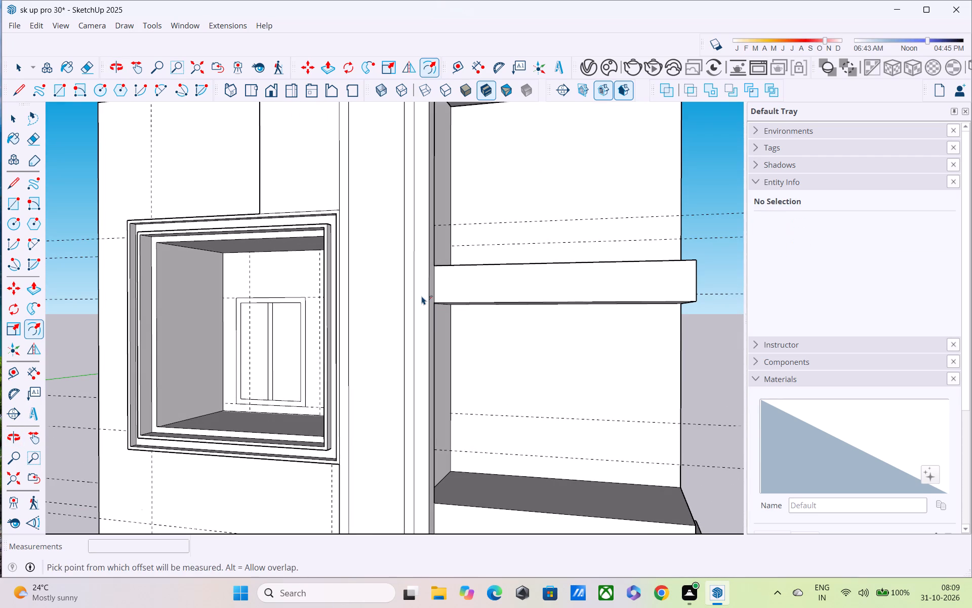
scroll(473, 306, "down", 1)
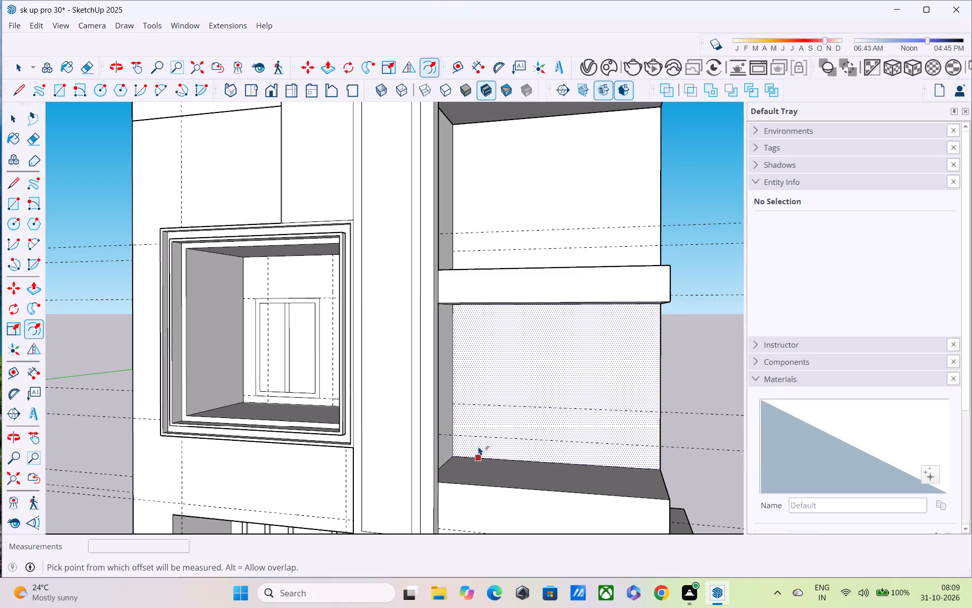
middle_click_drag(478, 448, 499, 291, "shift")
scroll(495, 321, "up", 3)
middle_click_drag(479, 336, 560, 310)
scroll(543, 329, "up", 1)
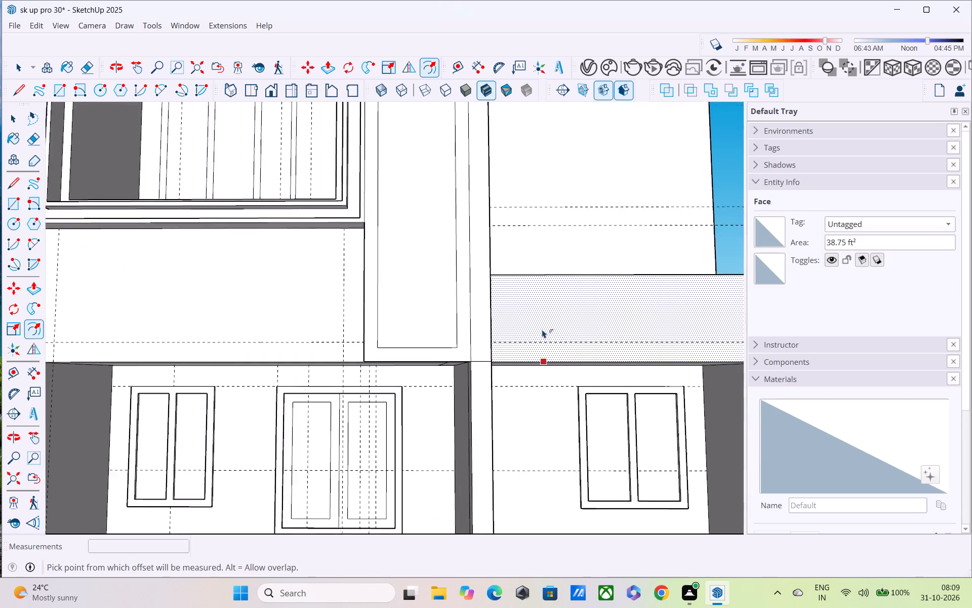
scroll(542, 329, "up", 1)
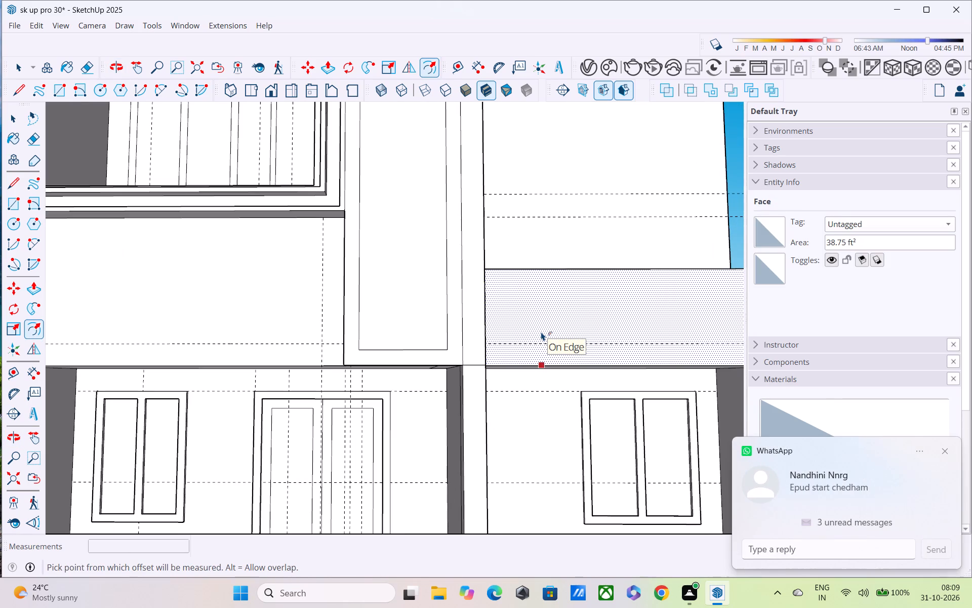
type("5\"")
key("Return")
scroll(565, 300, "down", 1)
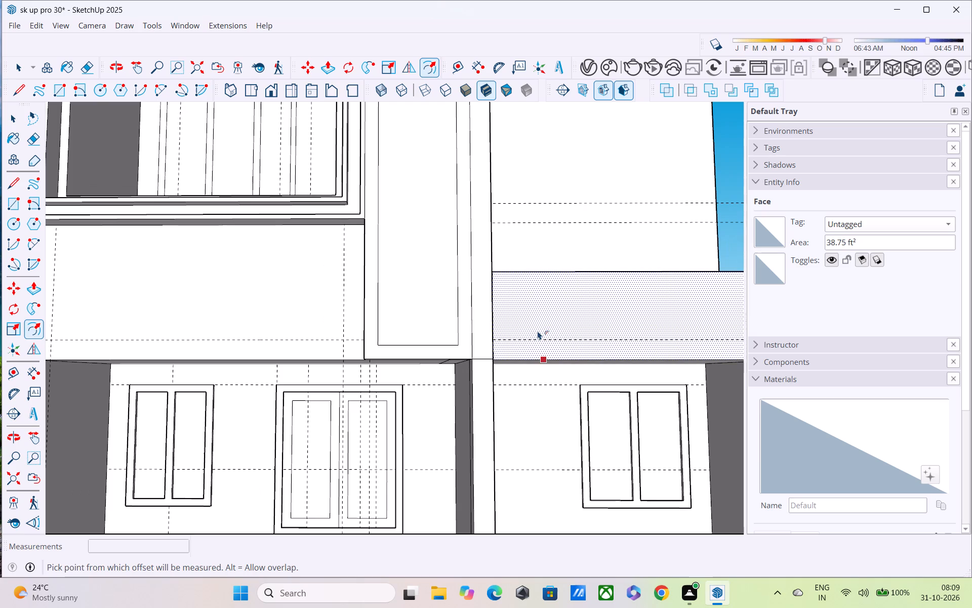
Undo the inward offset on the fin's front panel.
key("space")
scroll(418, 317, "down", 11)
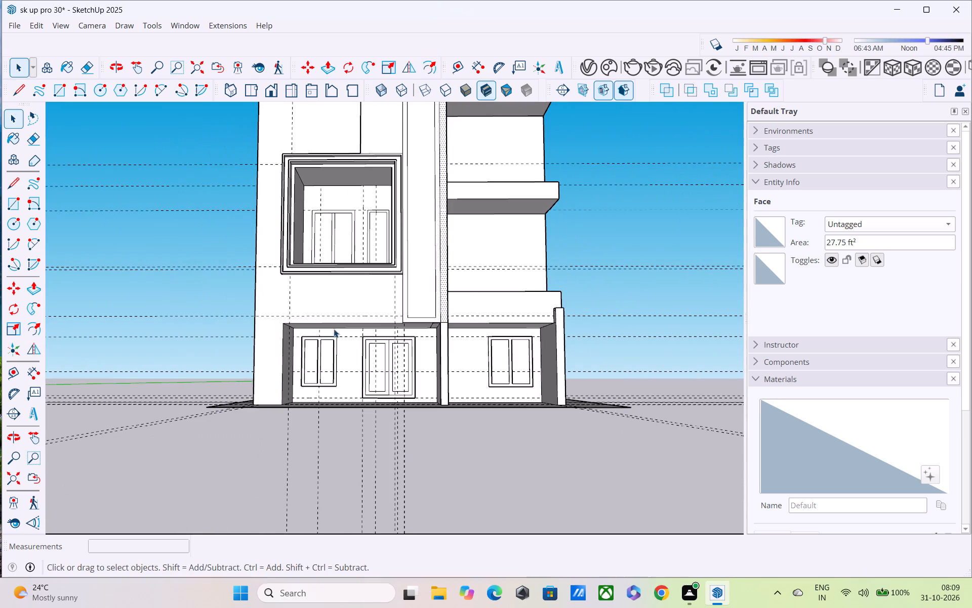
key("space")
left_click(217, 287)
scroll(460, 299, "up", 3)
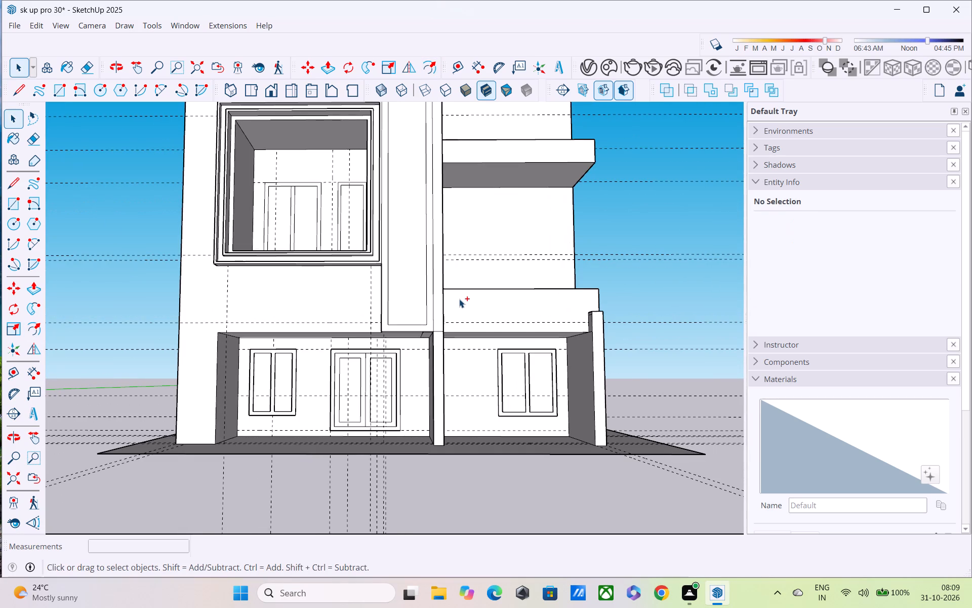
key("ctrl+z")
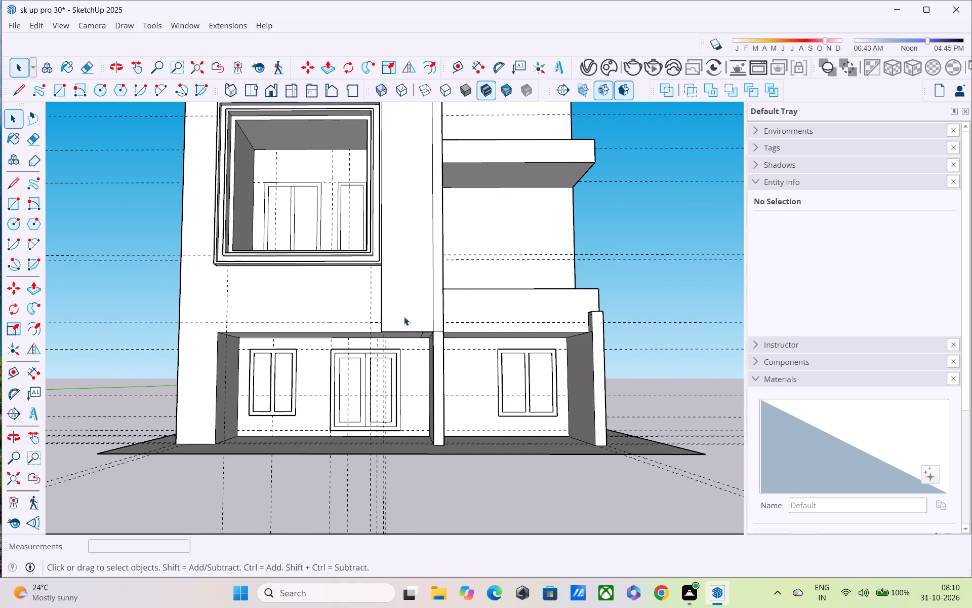
Offset the outline of the tall panel on the fin's front face inward by 5".
key("f")
left_click(384, 297)
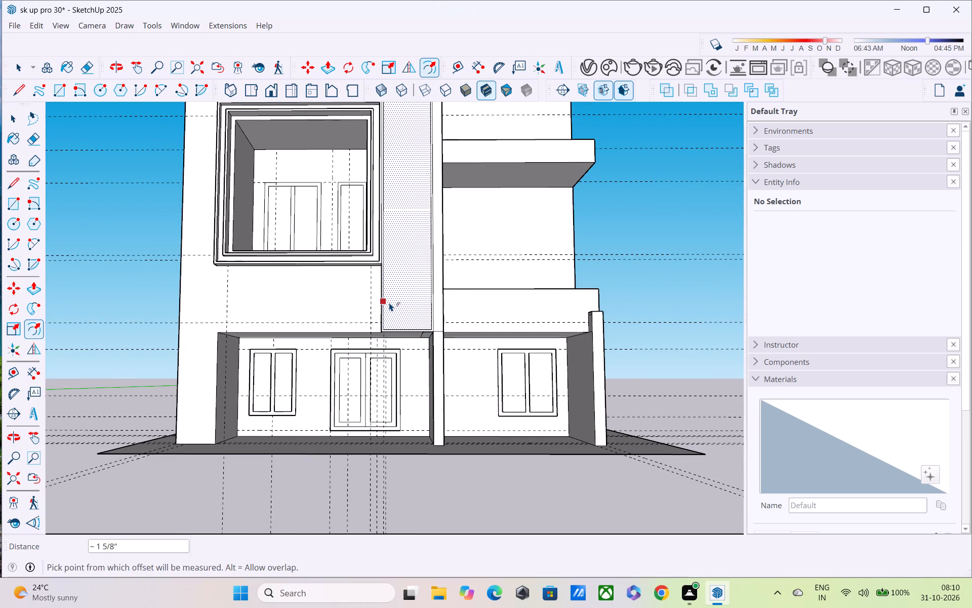
key("ctrl+z")
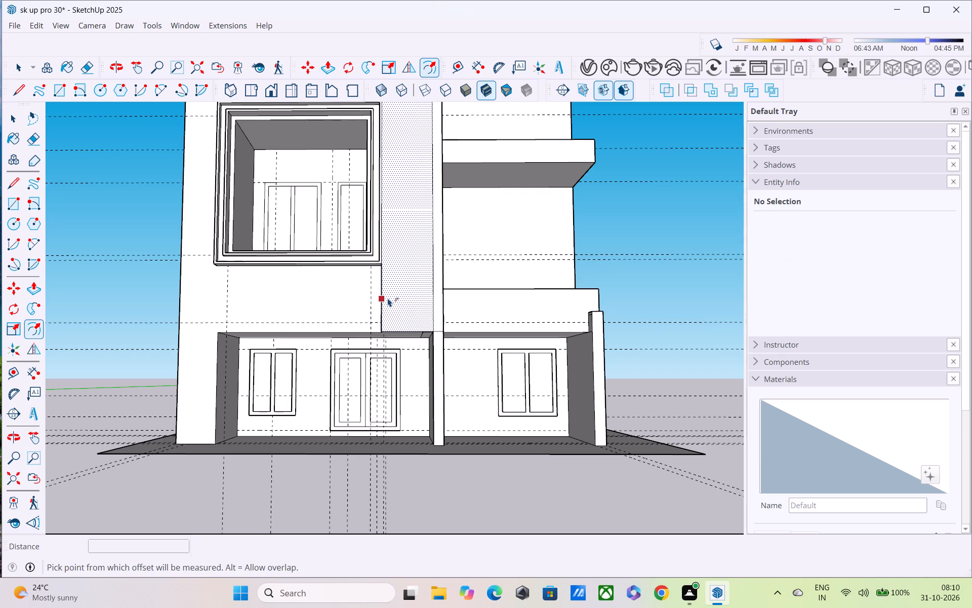
left_click(386, 294)
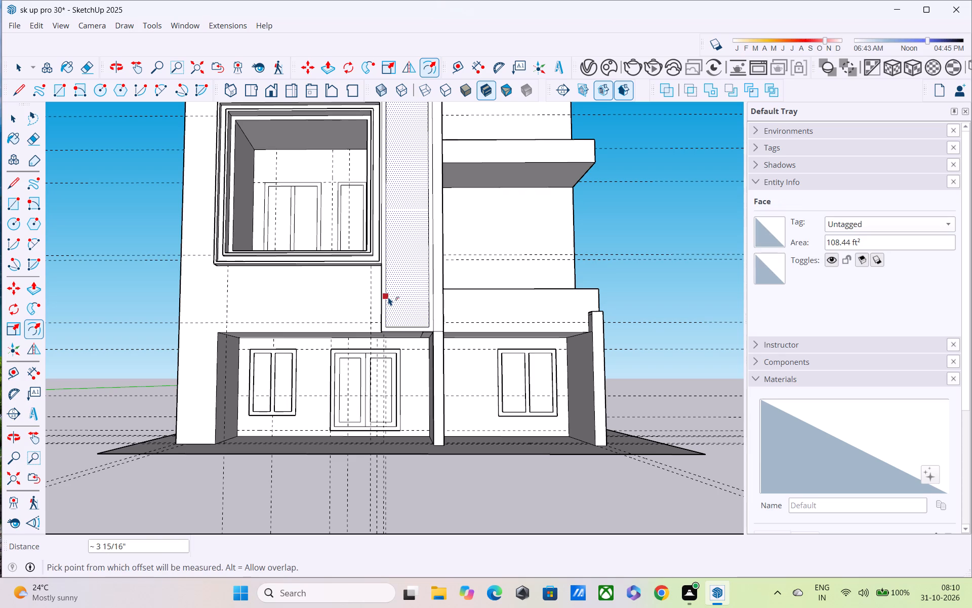
key("ctrl+z")
left_click(389, 296)
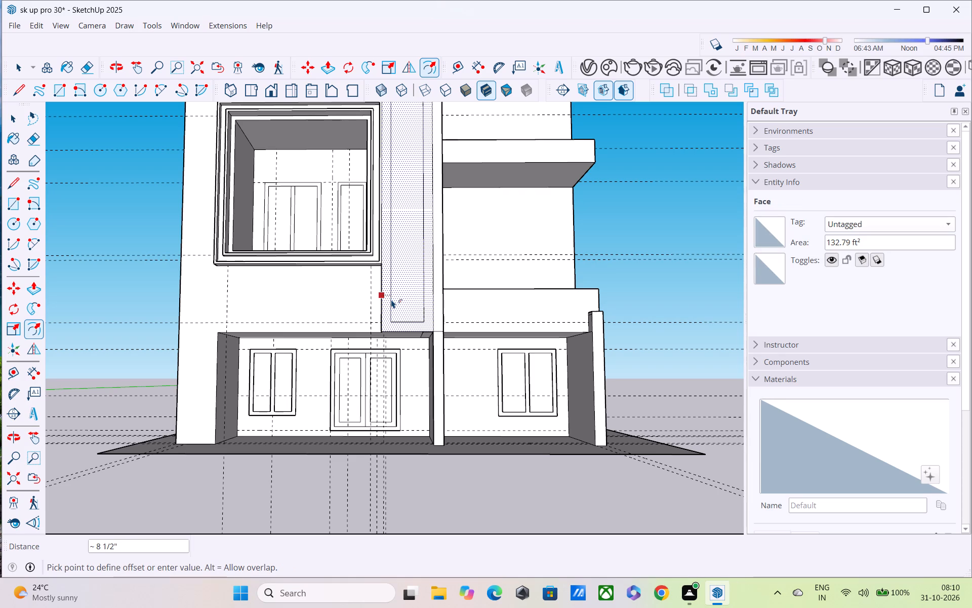
key("ctrl+z")
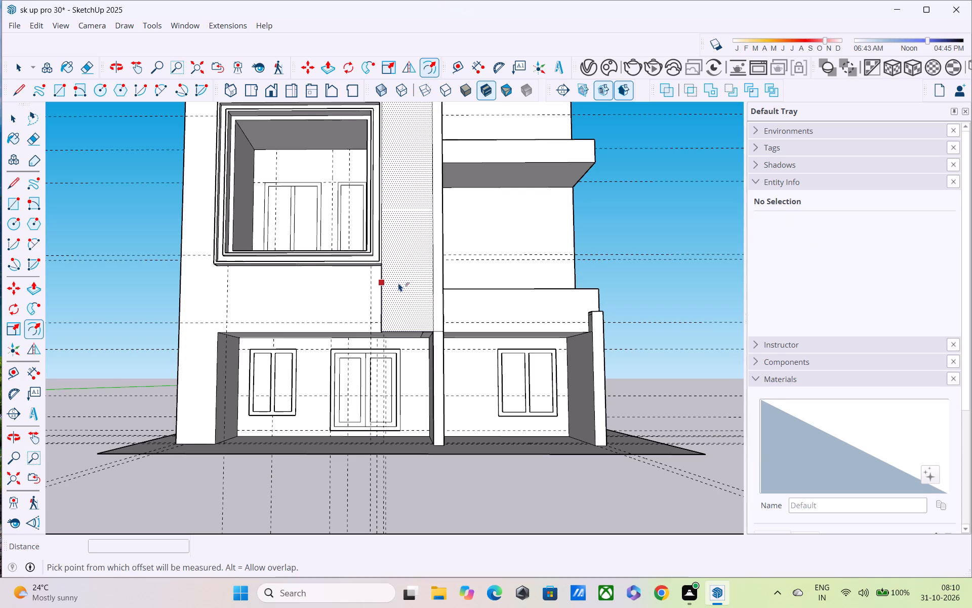
left_click(398, 283)
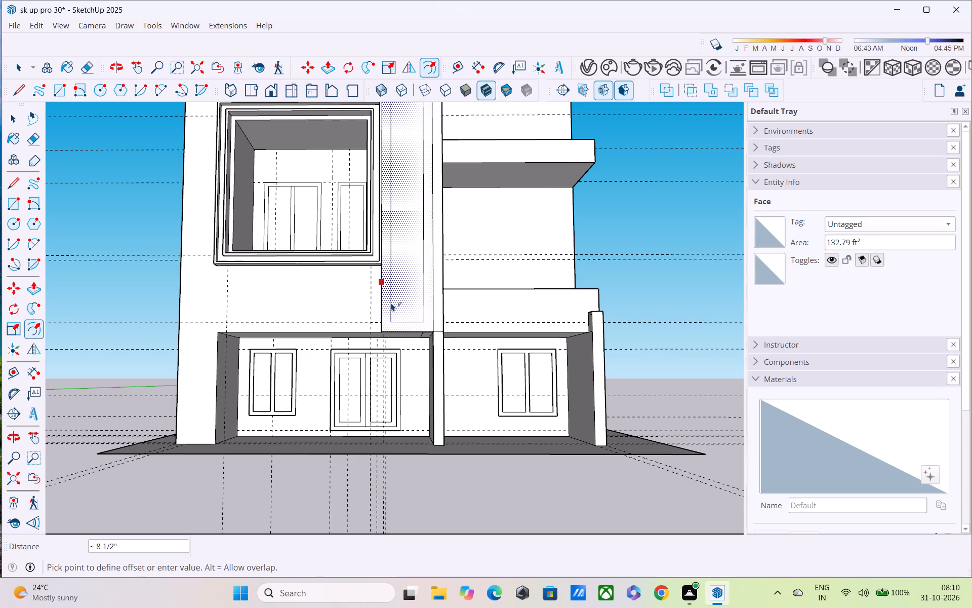
type("5\"")
key("Return")
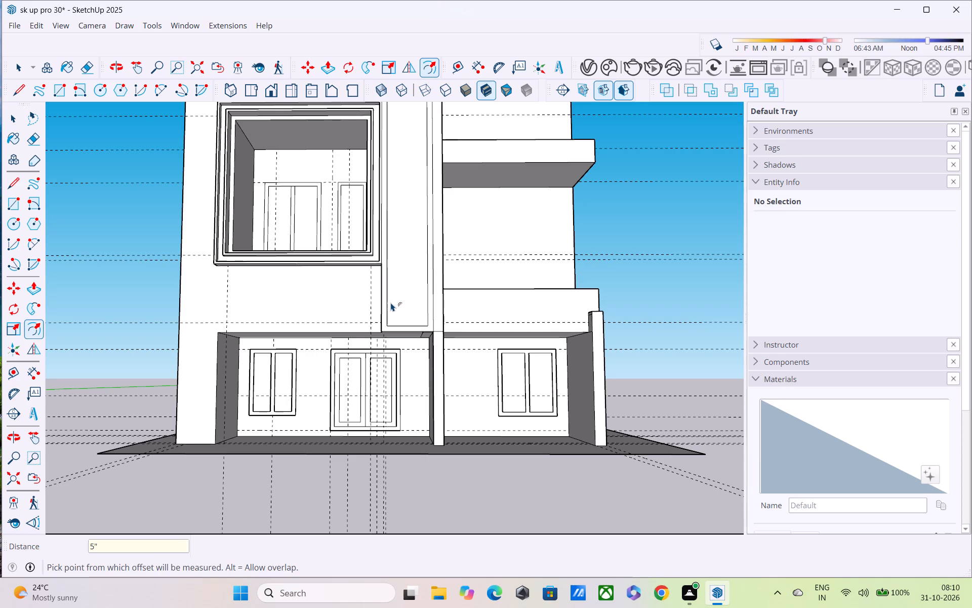
Examine the lower end of the fin panel and its junction with the front wall and pier from the front and side.
scroll(384, 313, "up", 3)
middle_click_drag(383, 313, 650, 388)
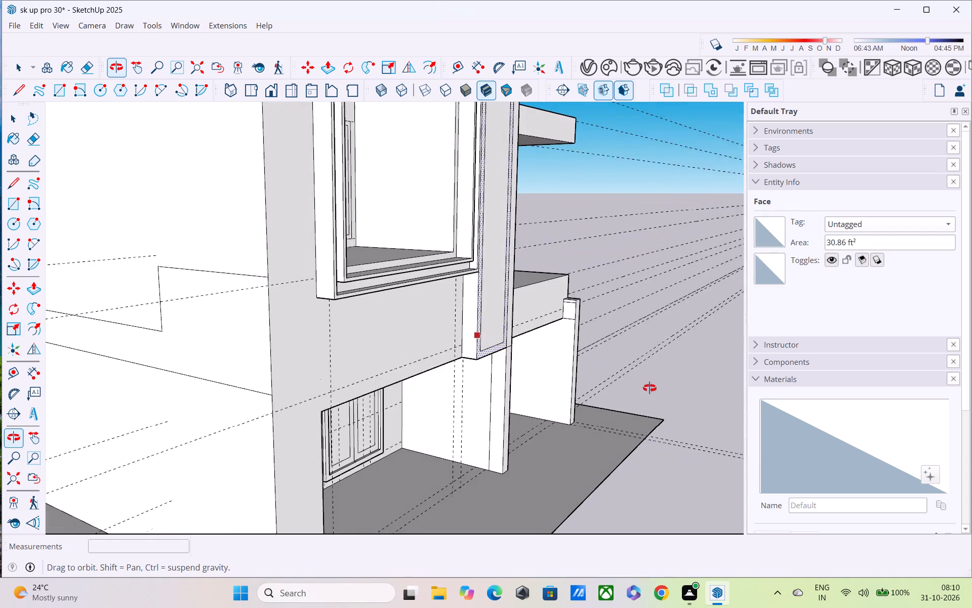
middle_click_drag(650, 388, 659, 407)
key("space")
scroll(511, 379, "up", 2)
middle_click_drag(509, 379, 460, 300)
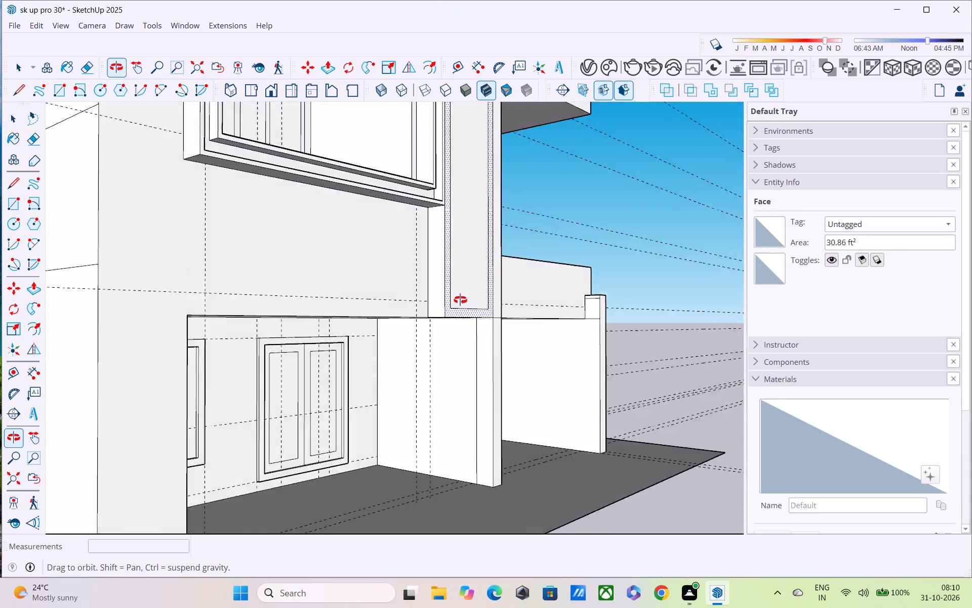
middle_click_drag(460, 300, 449, 277)
scroll(449, 275, "up", 4)
middle_click_drag(440, 272, 575, 305)
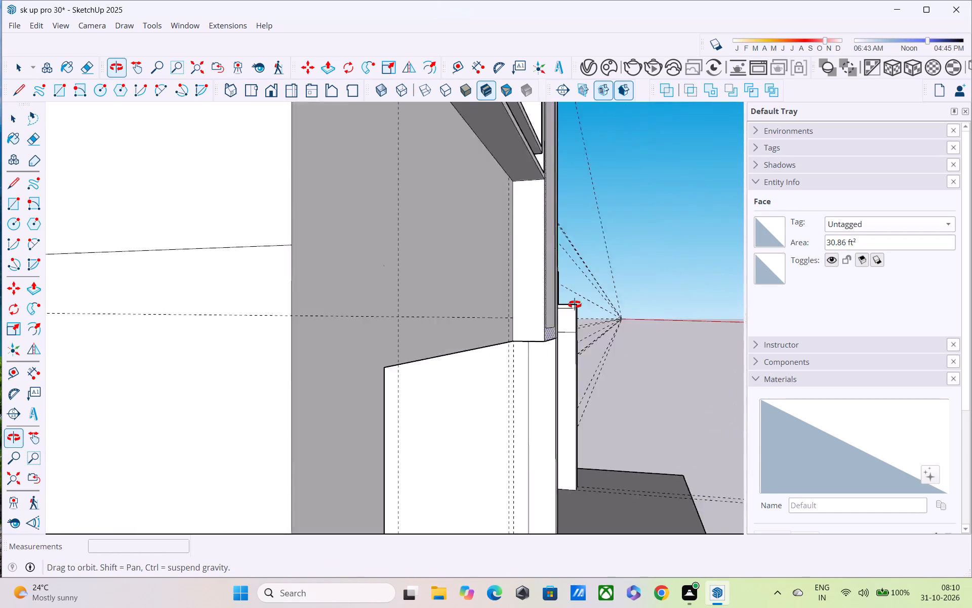
middle_click_drag(575, 305, 586, 304)
scroll(591, 305, "down", 4)
middle_click_drag(583, 330, 394, 357)
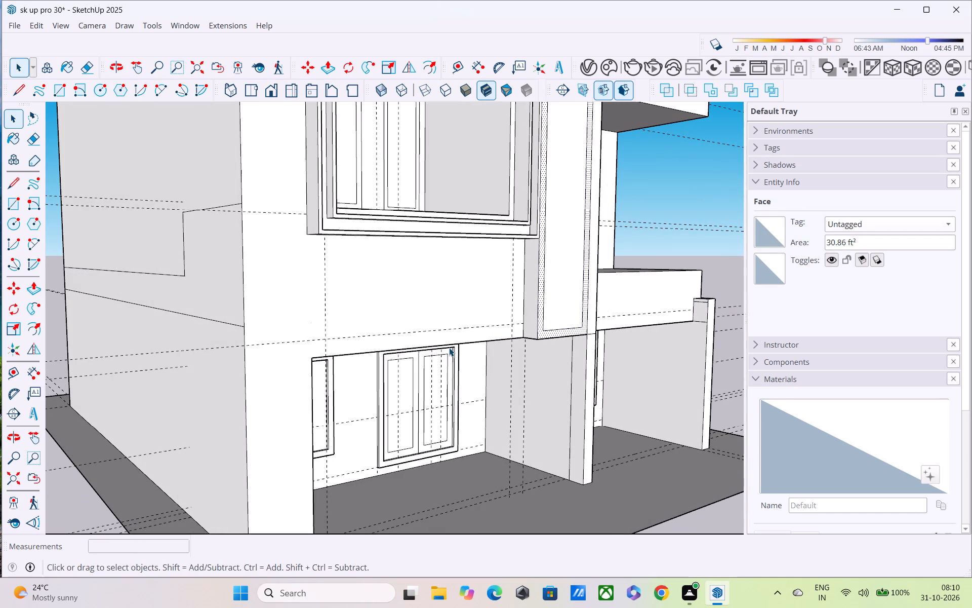
Delete the horizontal guide running just above the front wall's bottom edge over the ground-floor openings.
left_click(177, 353)
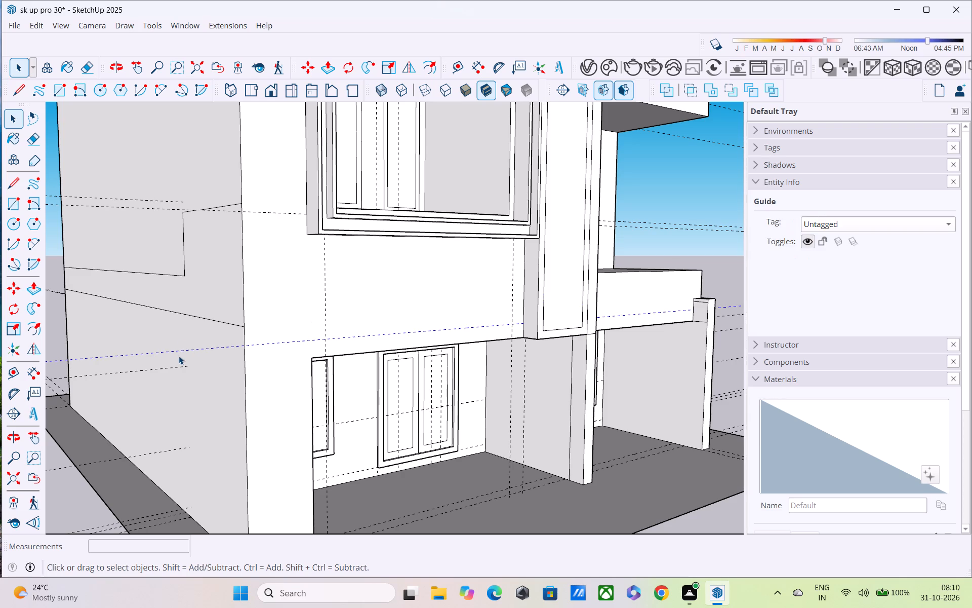
key("Delete")
Place a guide 5" above the bottom edge of the front wall over the ground-floor openings.
key("t")
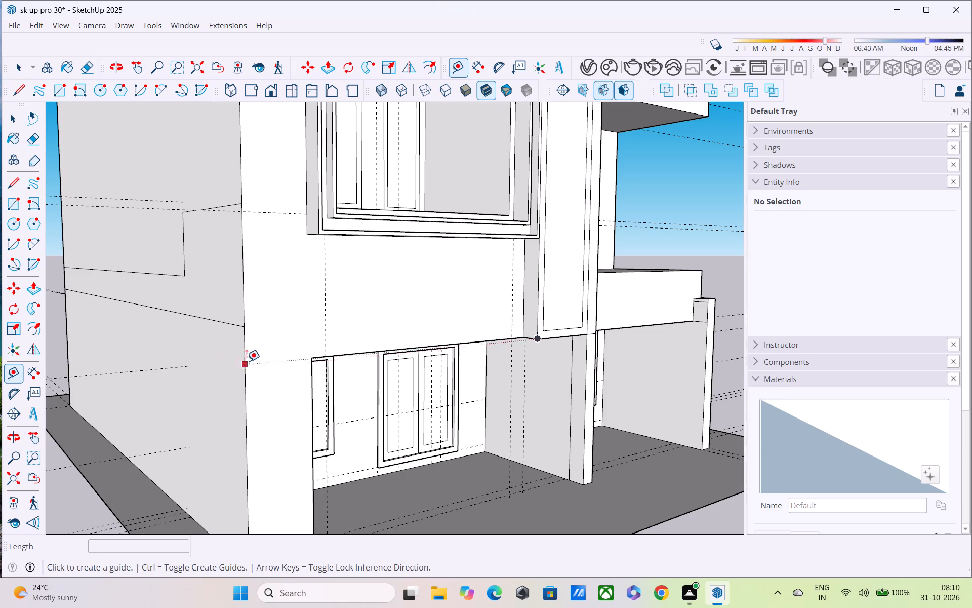
left_click(343, 355)
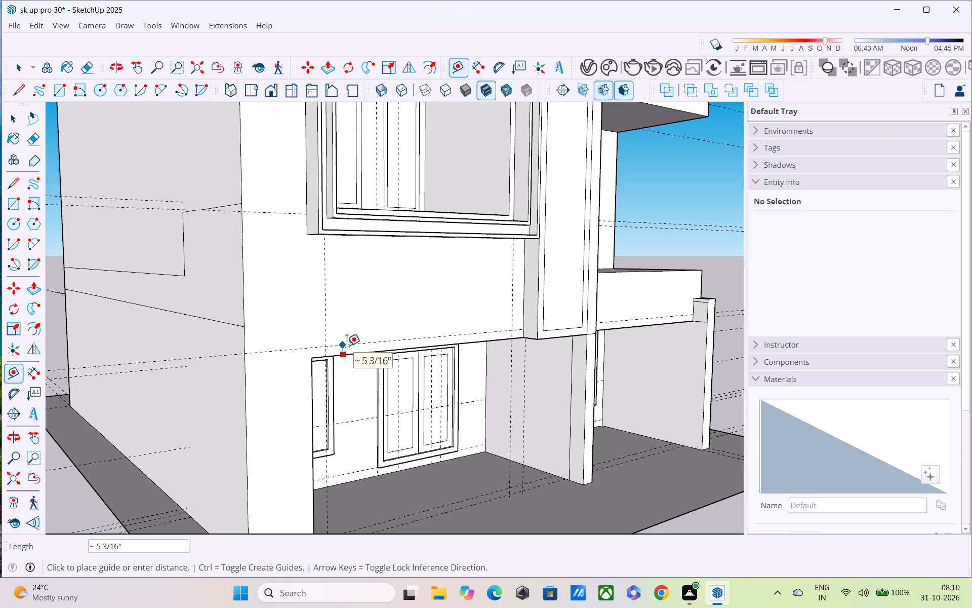
type("5\"")
key("Return")
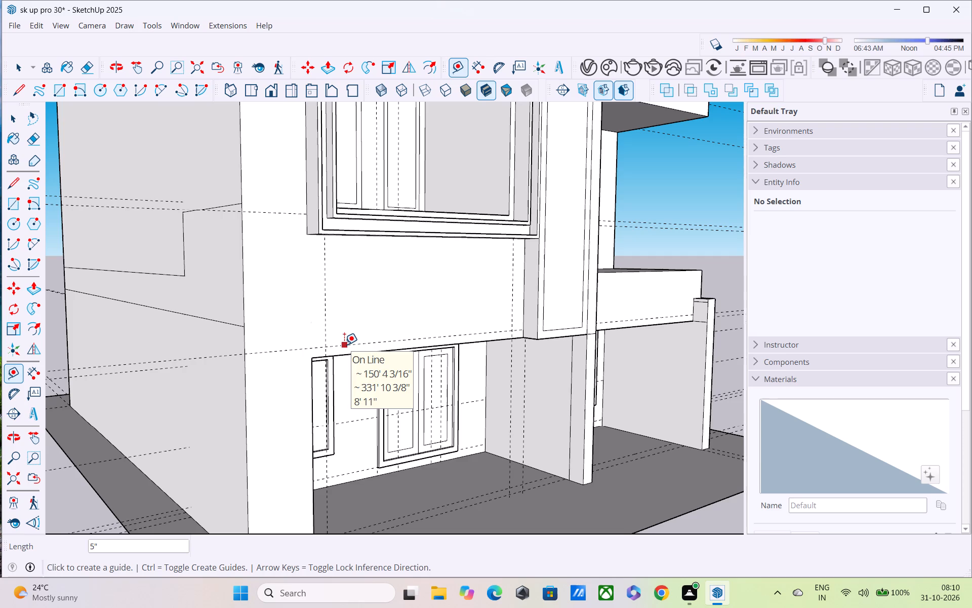
Draw a band outline on the front wall from about 6" beyond the opening's corner, up to the 5" guide and along it to the fin.
scroll(376, 357, "down", 2)
middle_click_drag(398, 385, 509, 427)
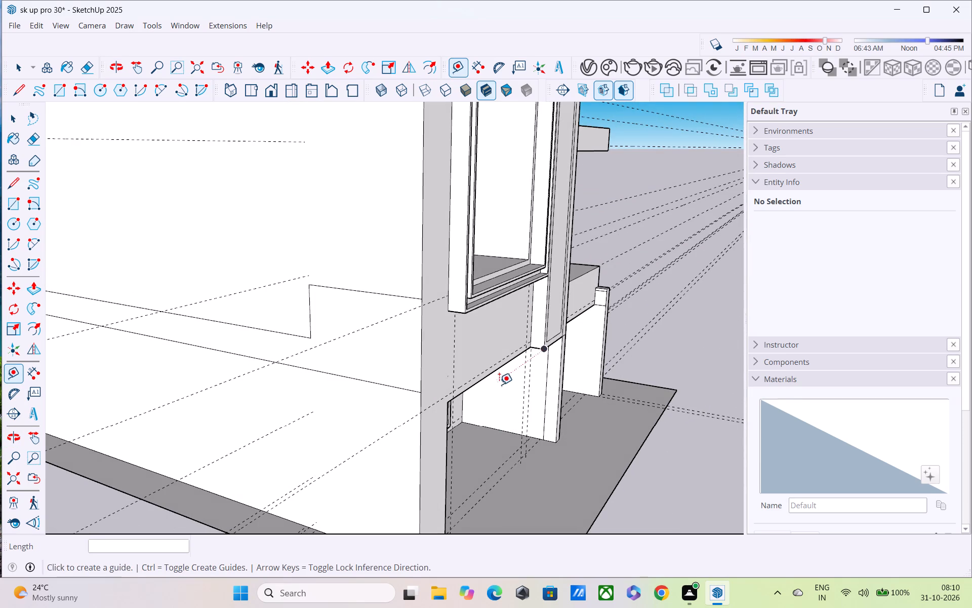
key("semicolon")
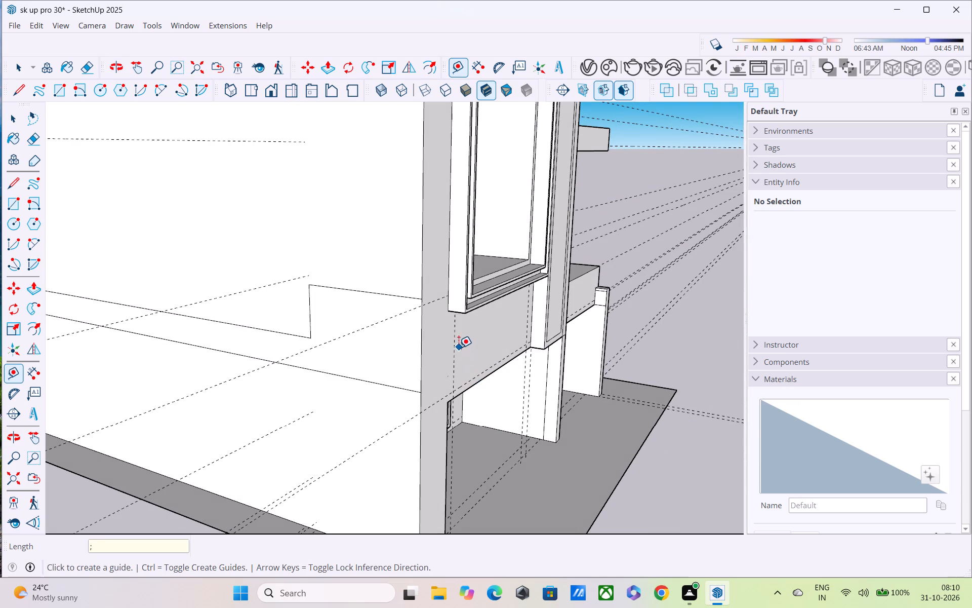
key("l")
scroll(459, 348, "down", 3)
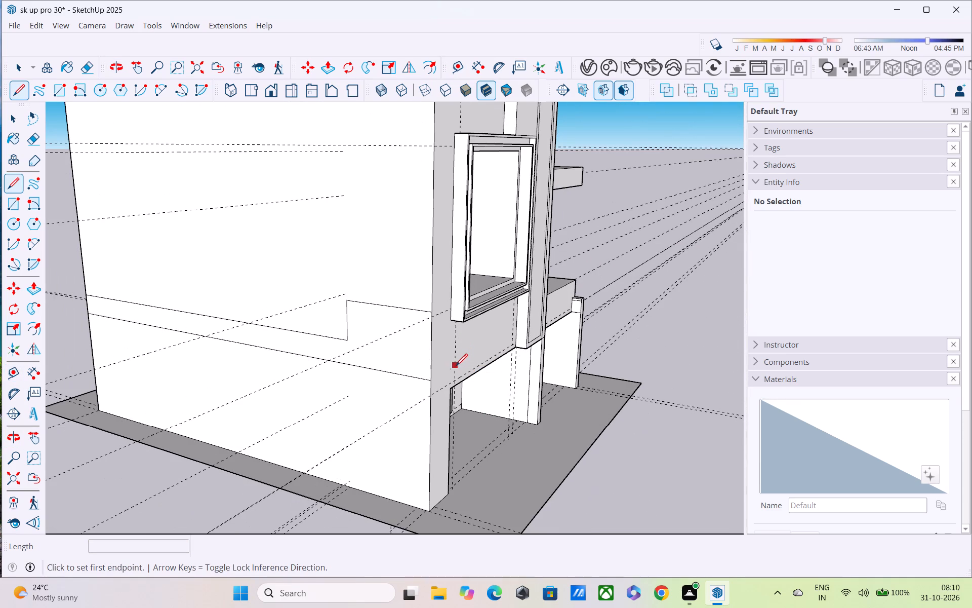
scroll(421, 409, "up", 1)
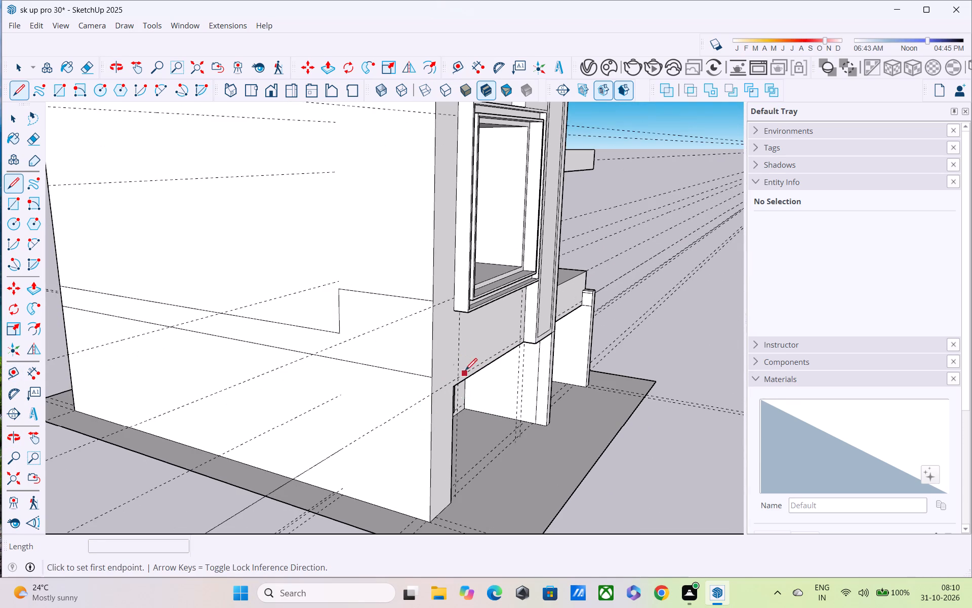
middle_click_drag(449, 370, 318, 343)
scroll(313, 375, "up", 3)
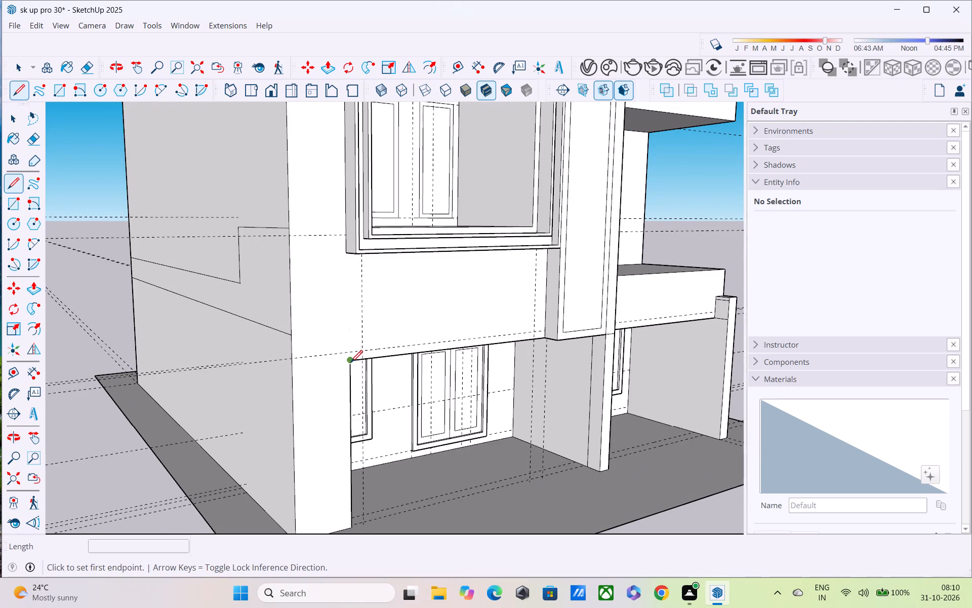
left_click(351, 363)
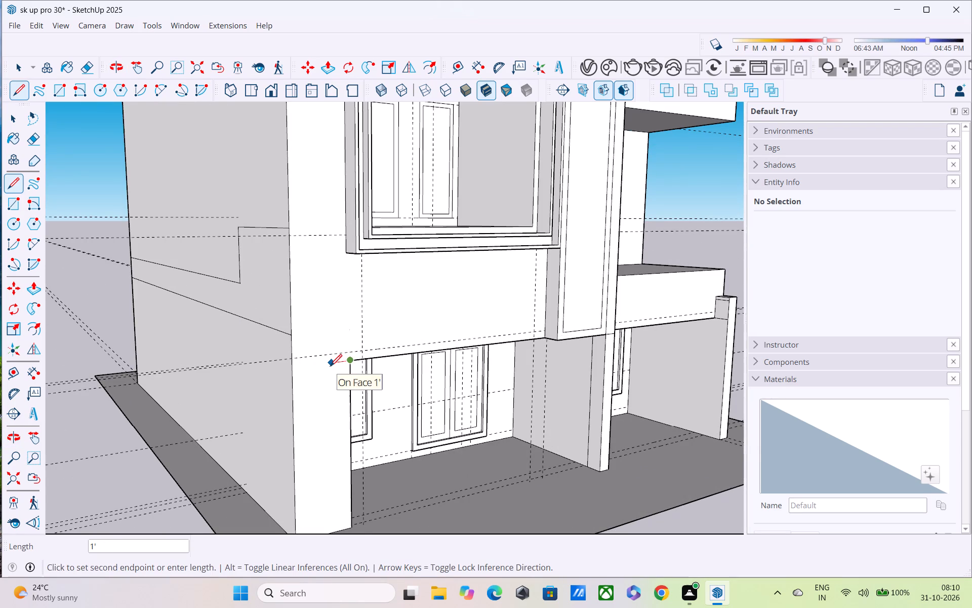
scroll(331, 367, "up", 1)
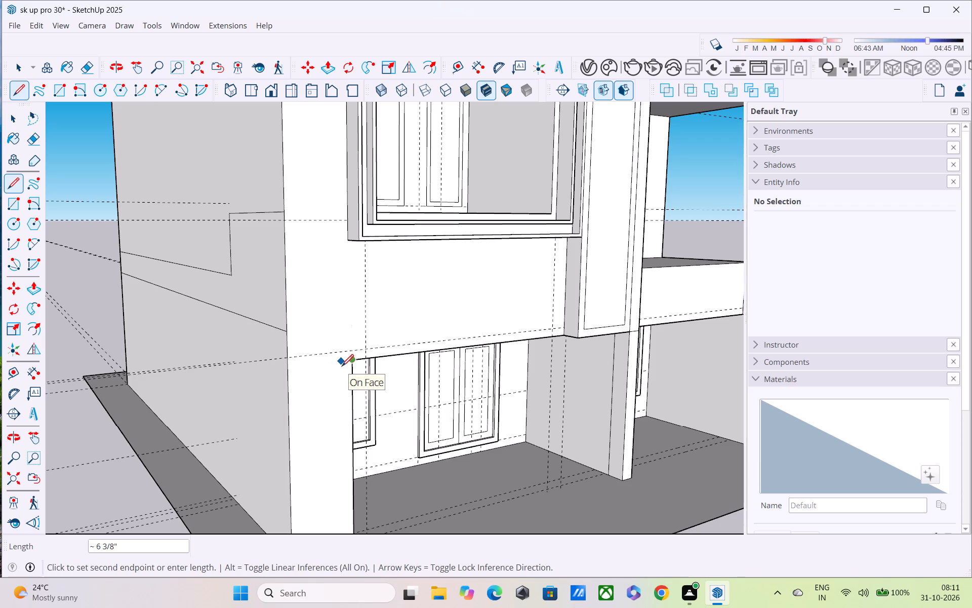
left_click(343, 367)
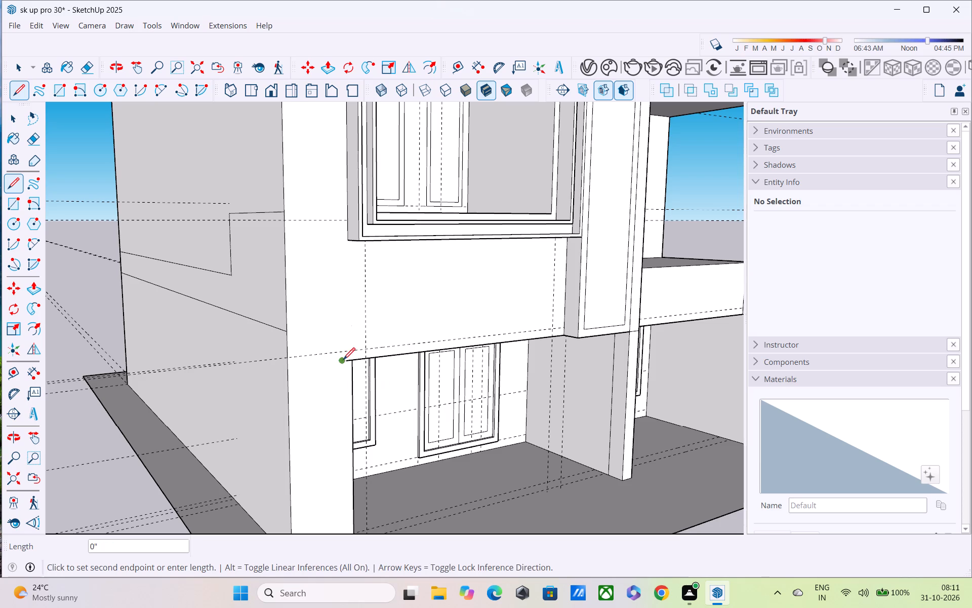
left_click(343, 352)
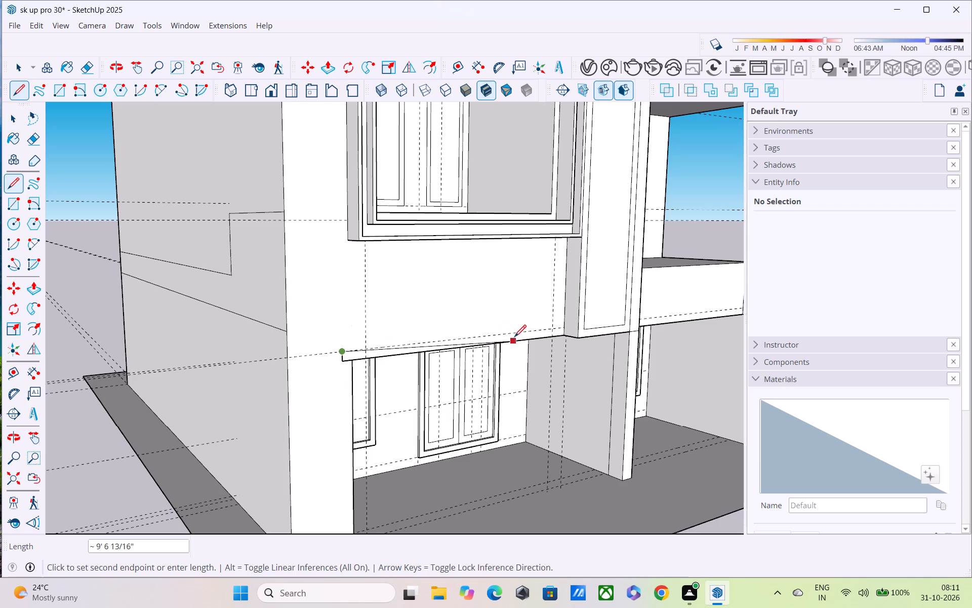
left_click(560, 327)
Push/Pull the band strip above the ground-floor openings outward by 1' to sit flush with the fin's front face.
middle_click_drag(564, 328, 557, 329)
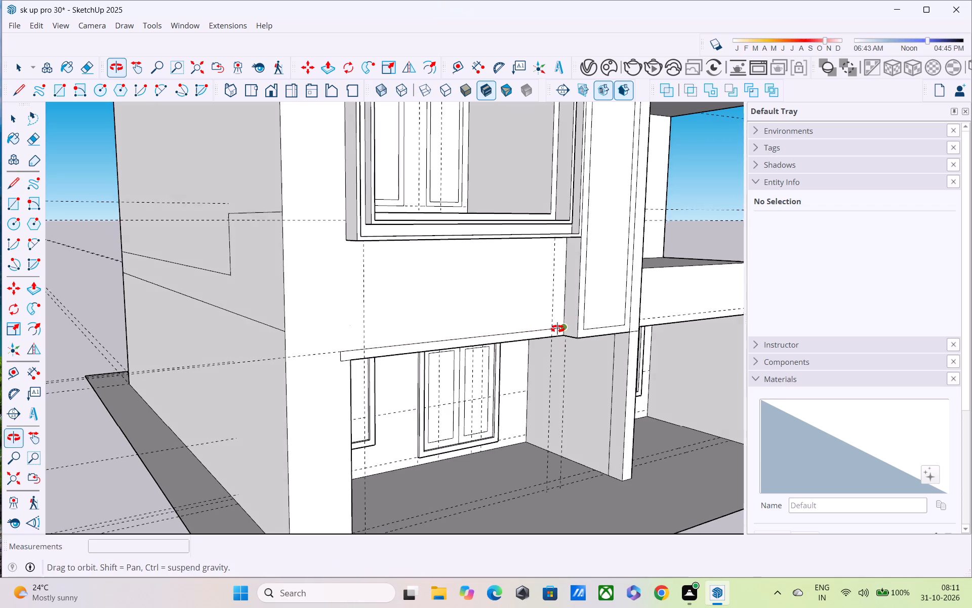
middle_click_drag(557, 329, 454, 328)
scroll(427, 328, "up", 2)
scroll(493, 345, "up", 1)
scroll(567, 345, "up", 2)
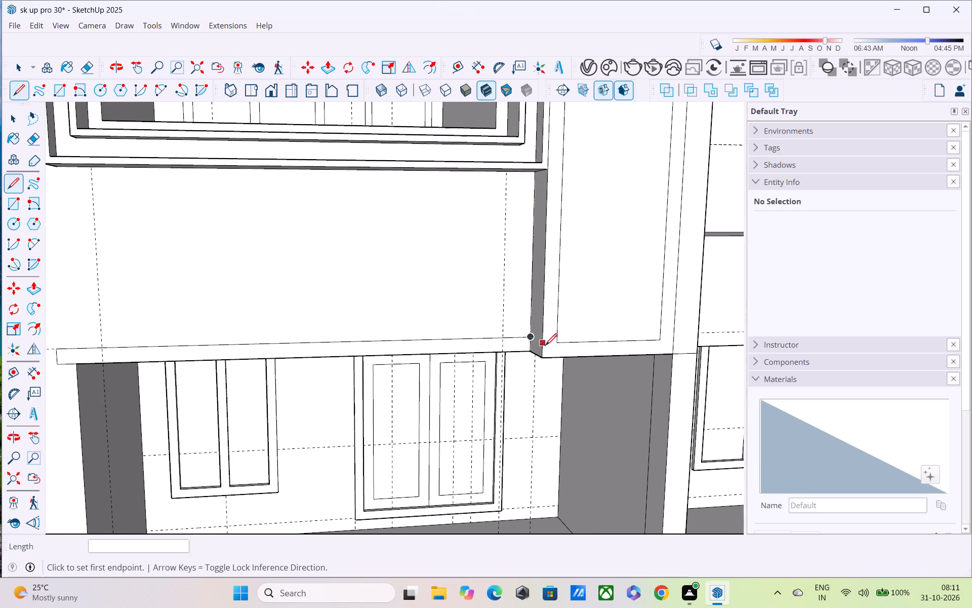
key("space")
key("p")
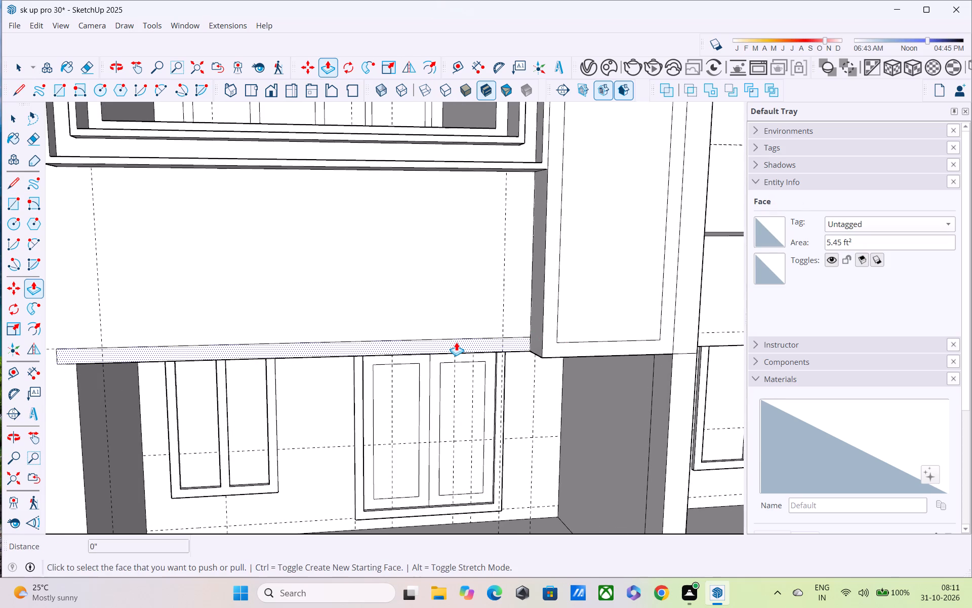
left_click(456, 341)
left_click(549, 347)
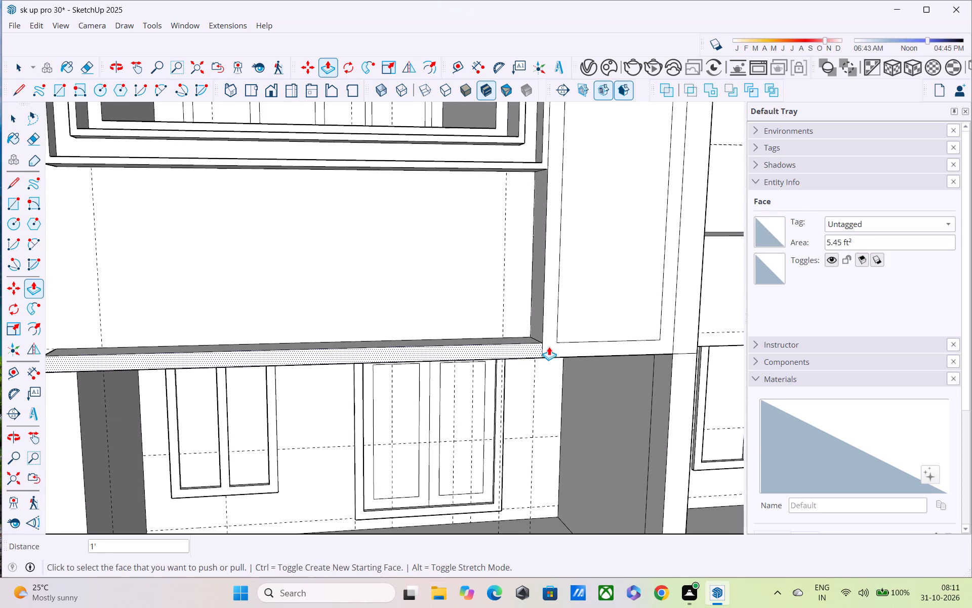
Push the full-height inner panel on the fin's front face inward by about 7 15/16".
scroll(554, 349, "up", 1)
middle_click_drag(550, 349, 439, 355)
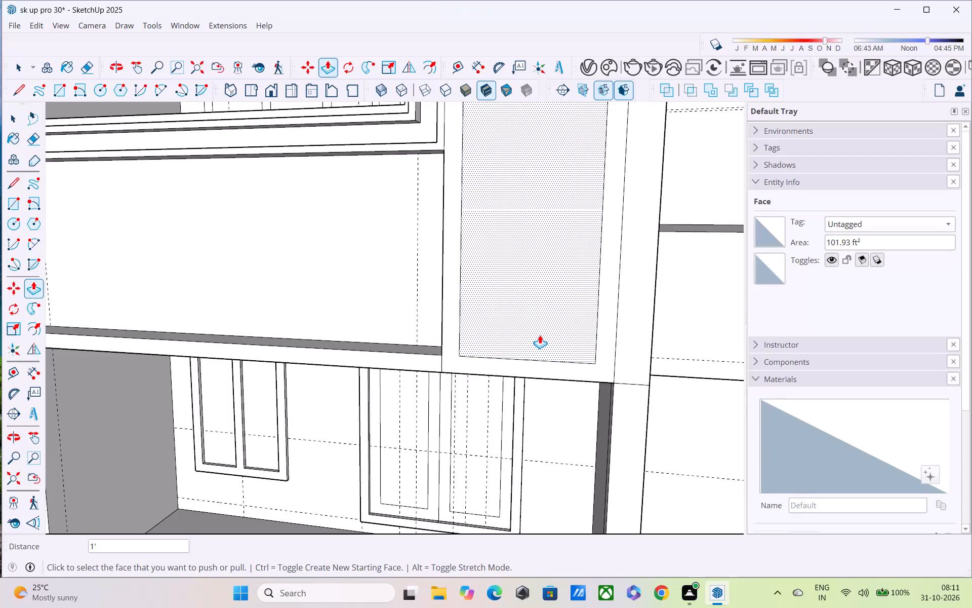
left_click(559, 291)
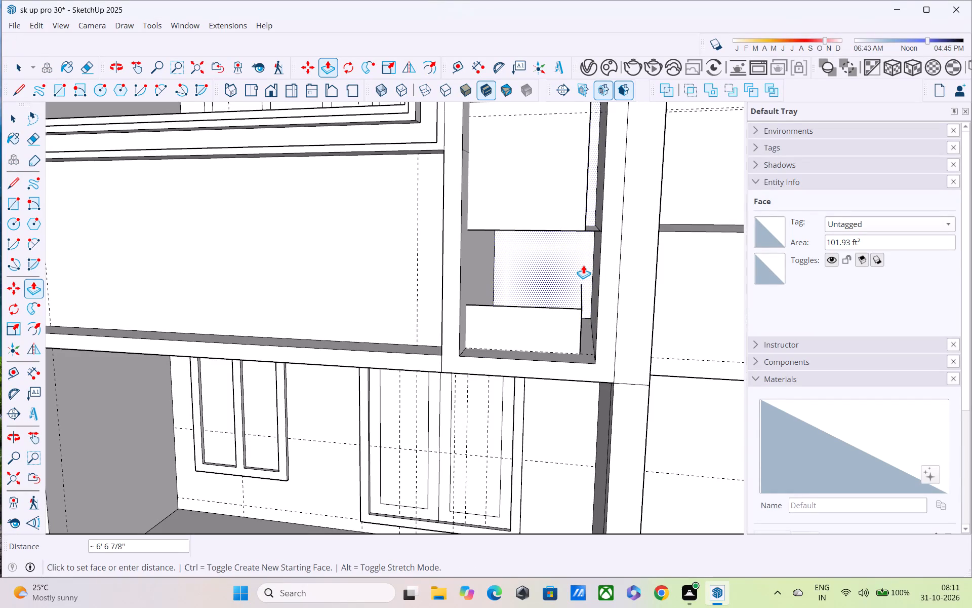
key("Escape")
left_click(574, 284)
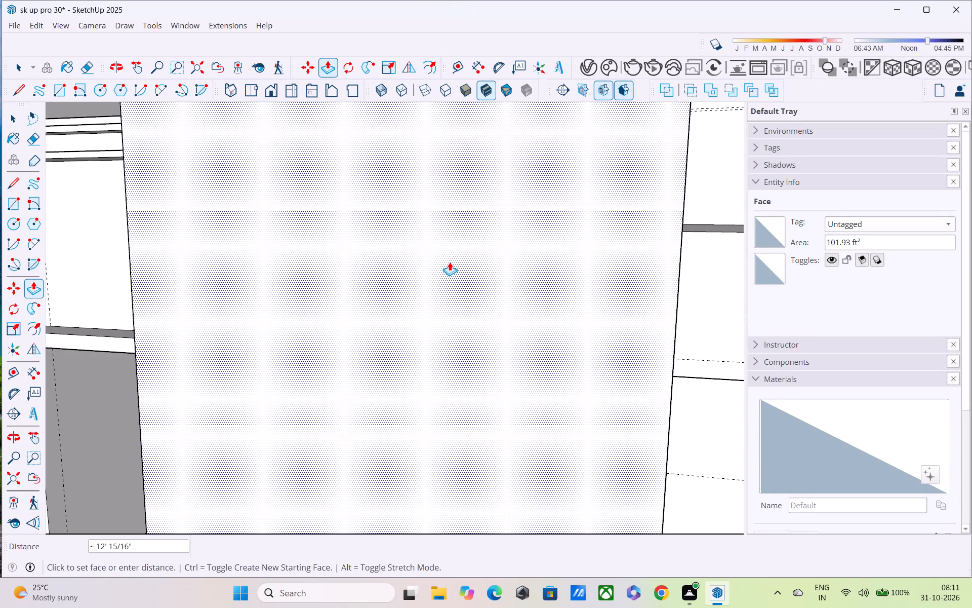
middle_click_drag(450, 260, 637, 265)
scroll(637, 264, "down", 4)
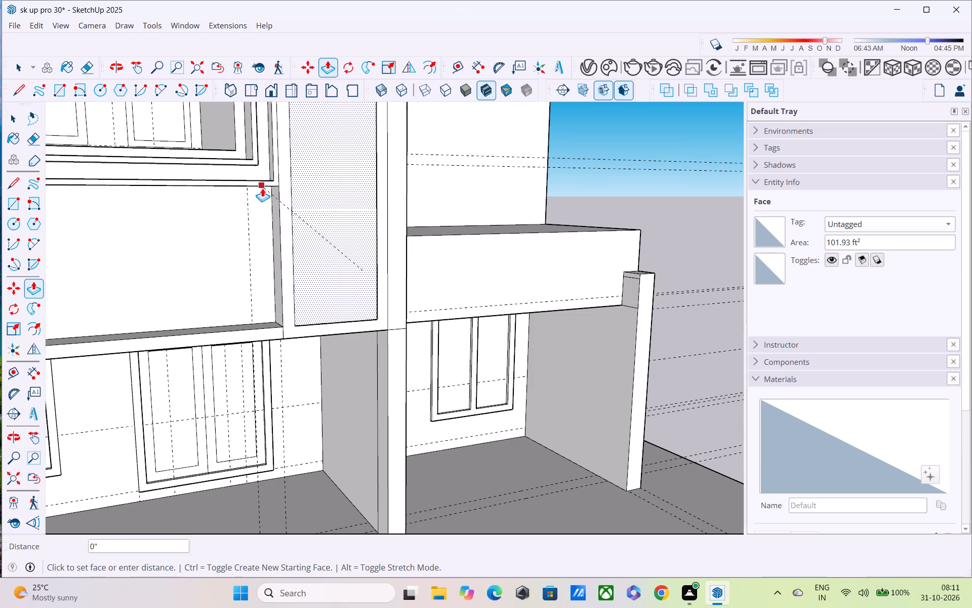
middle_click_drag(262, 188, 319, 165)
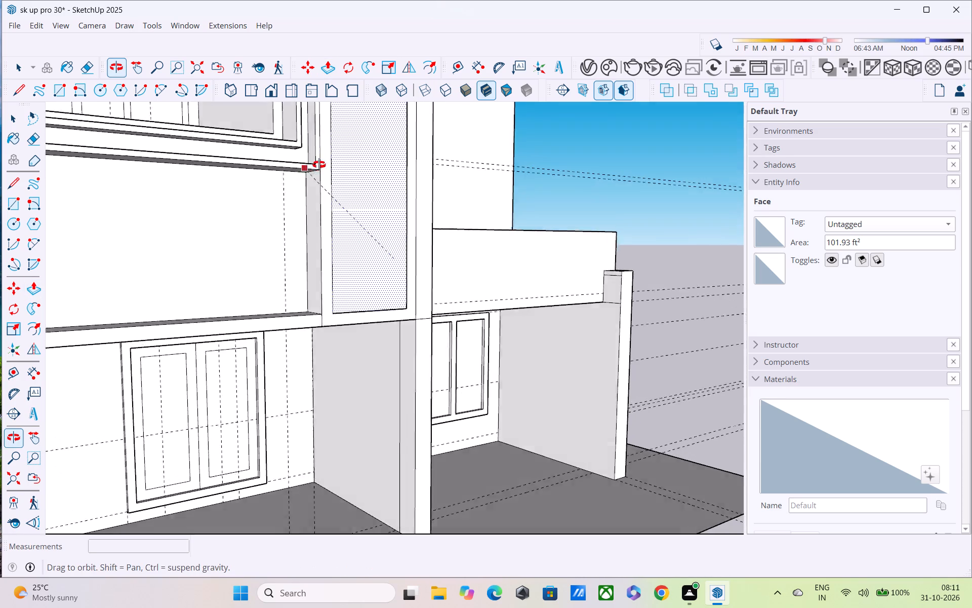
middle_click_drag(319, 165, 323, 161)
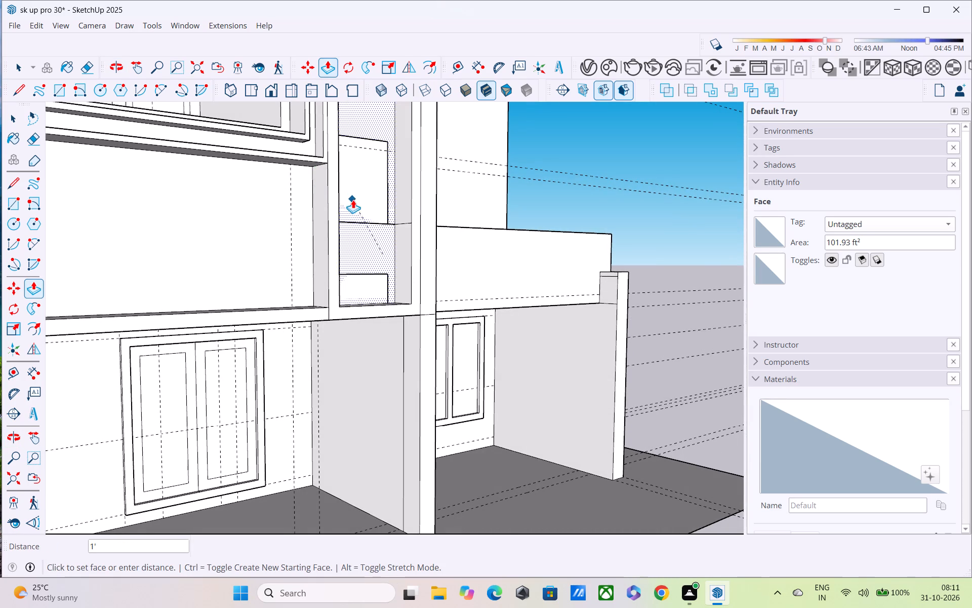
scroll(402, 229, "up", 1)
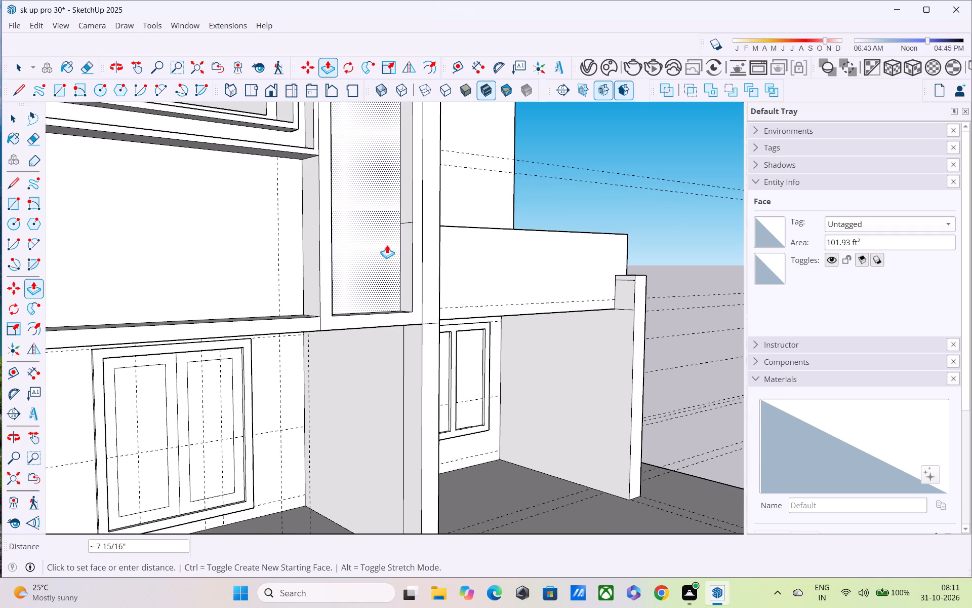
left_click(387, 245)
Examine the recessed fin panel and the projecting band from close up and across the whole front elevation.
middle_click_drag(380, 256, 323, 322)
scroll(313, 318, "down", 3)
middle_click_drag(293, 366, 255, 350)
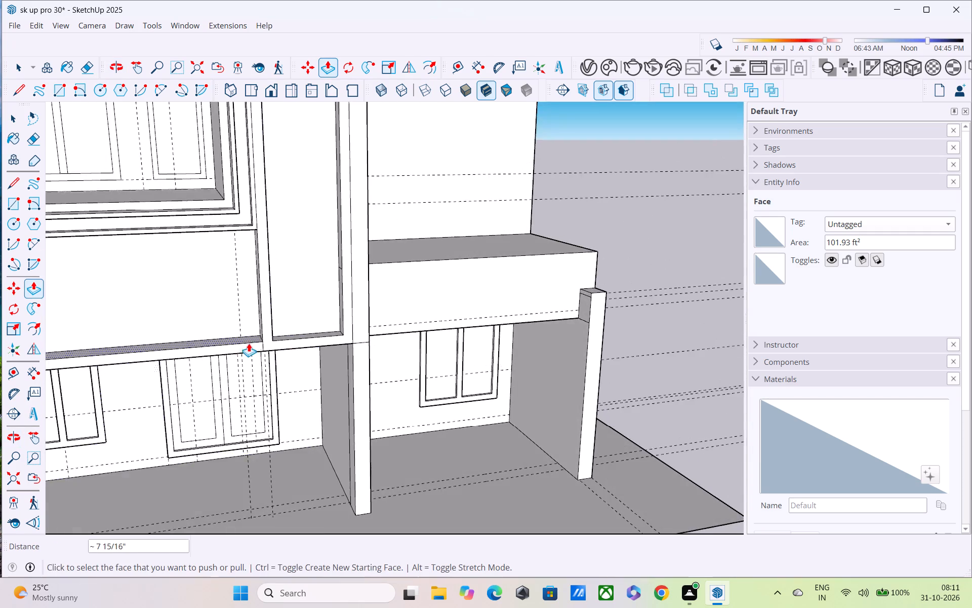
scroll(249, 343, "down", 5)
middle_click_drag(276, 368, 288, 320)
scroll(291, 318, "up", 4)
middle_click_drag(291, 318, 392, 325)
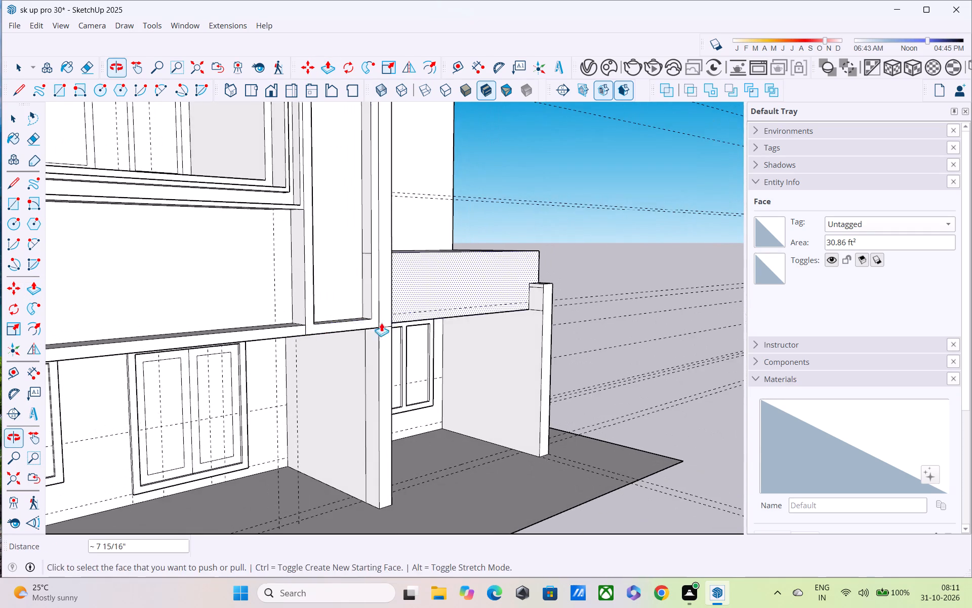
scroll(355, 315, "down", 1)
middle_click_drag(355, 315, 361, 378)
scroll(268, 347, "down", 9)
scroll(264, 241, "down", 1)
middle_click_drag(267, 247, 306, 284)
scroll(302, 281, "down", 4)
middle_click_drag(271, 284, 175, 222)
scroll(175, 222, "up", 1)
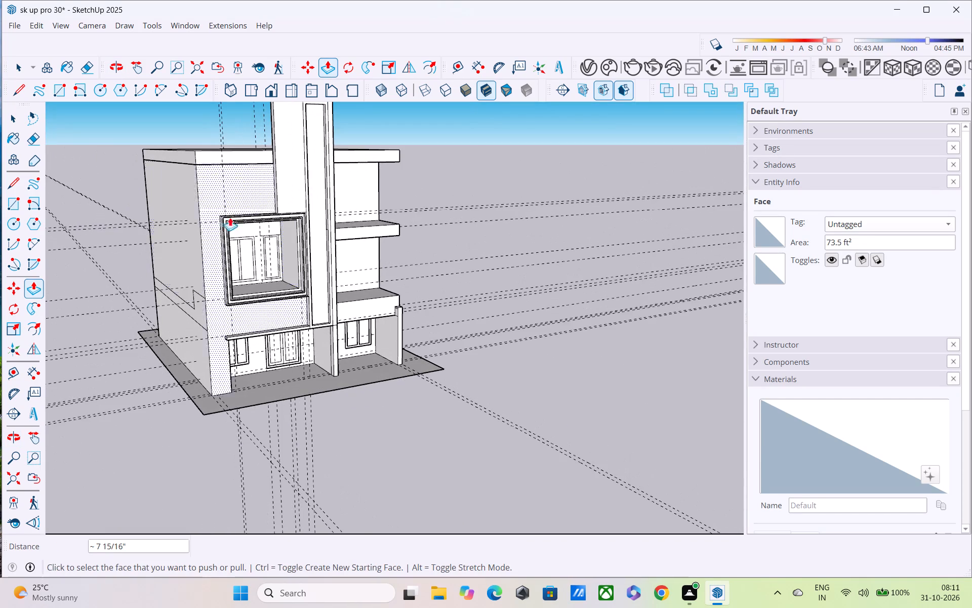
middle_click_drag(233, 216, 164, 207)
scroll(251, 207, "up", 4)
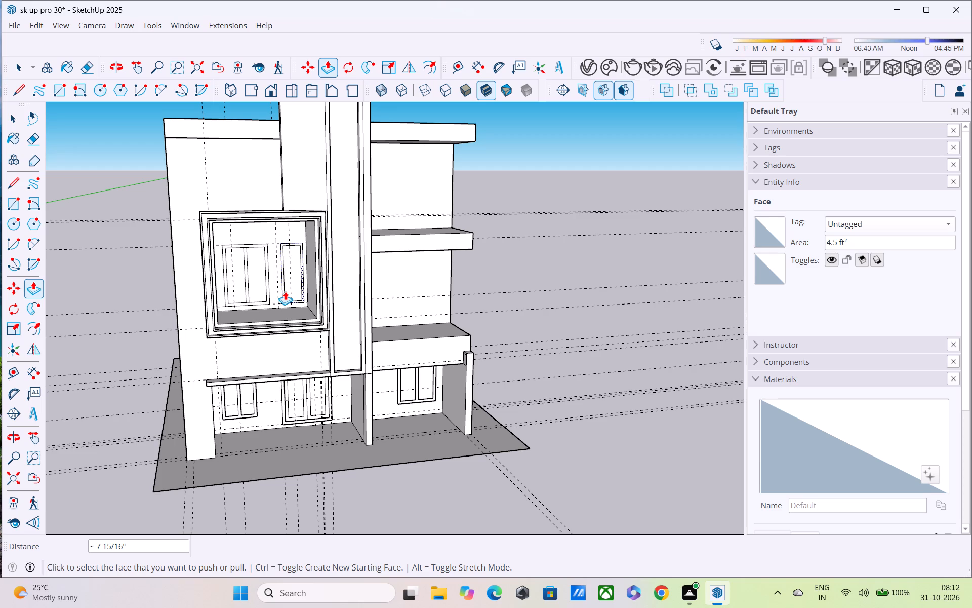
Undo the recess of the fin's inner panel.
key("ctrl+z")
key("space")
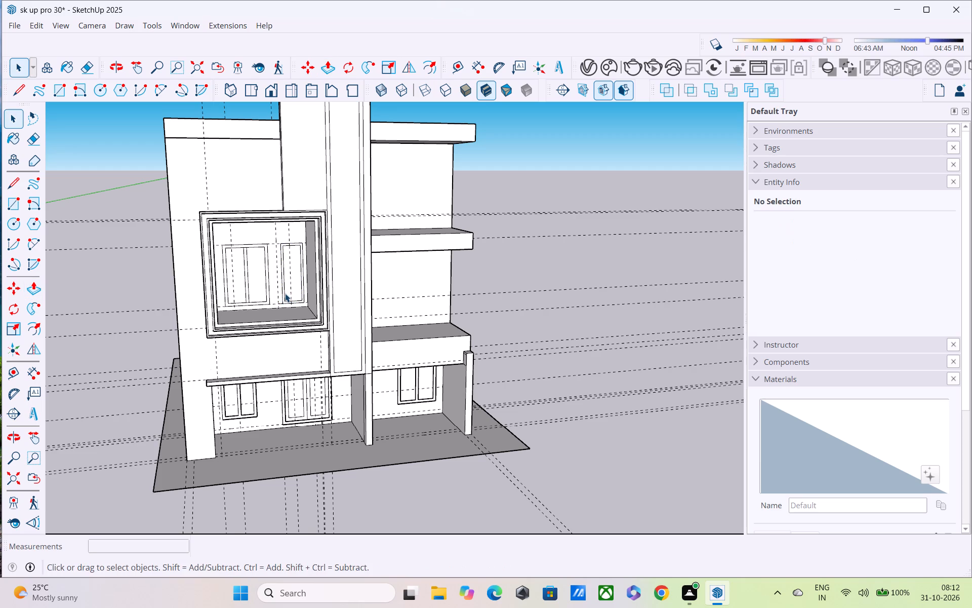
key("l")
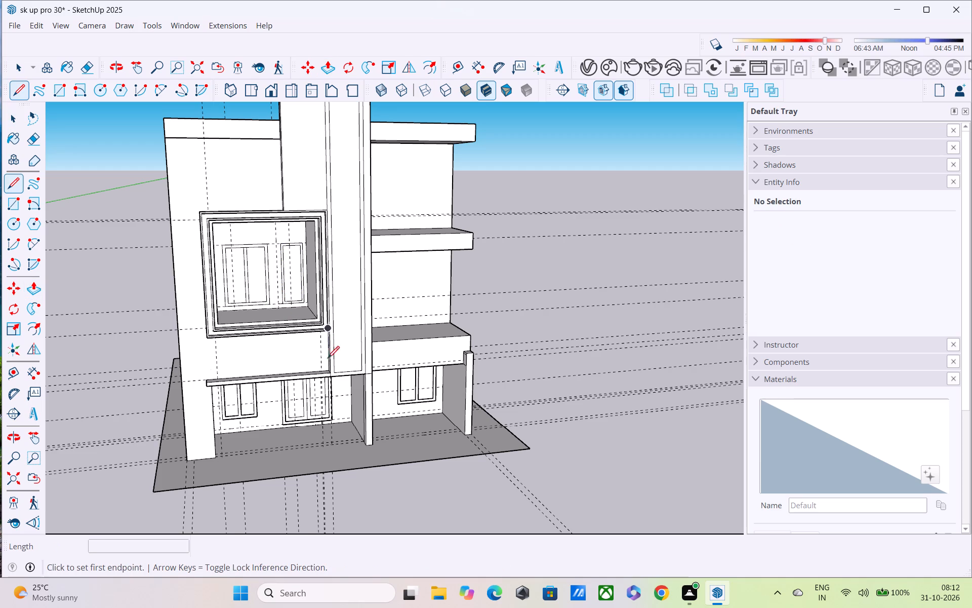
Copy the bottom edge of the fin's inner panel about 15' 10 1/8" upward as a divider across the panel.
key("space")
scroll(362, 371, "up", 3)
left_click(356, 370)
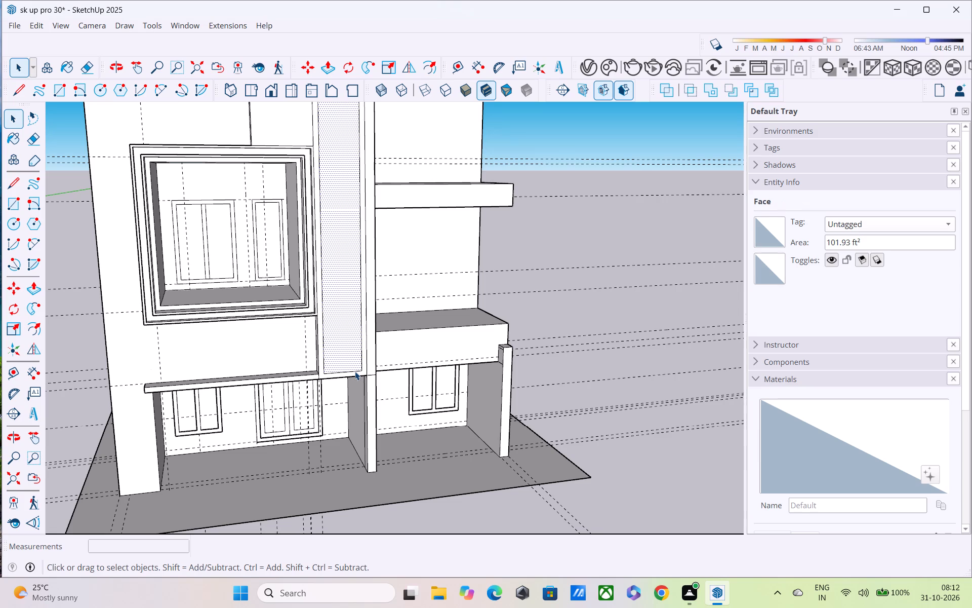
left_click(355, 371)
key("m")
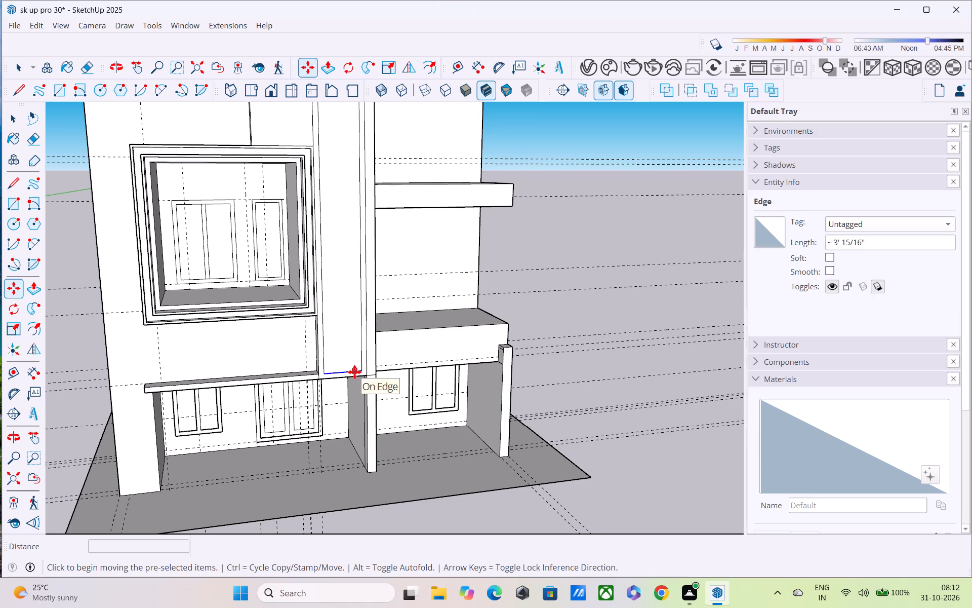
left_click(357, 372)
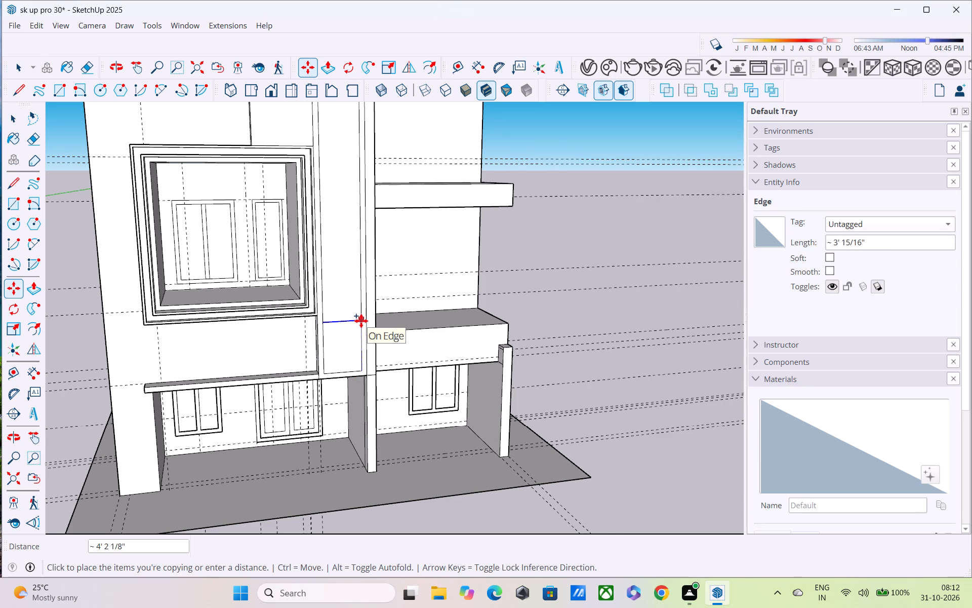
left_click(355, 170)
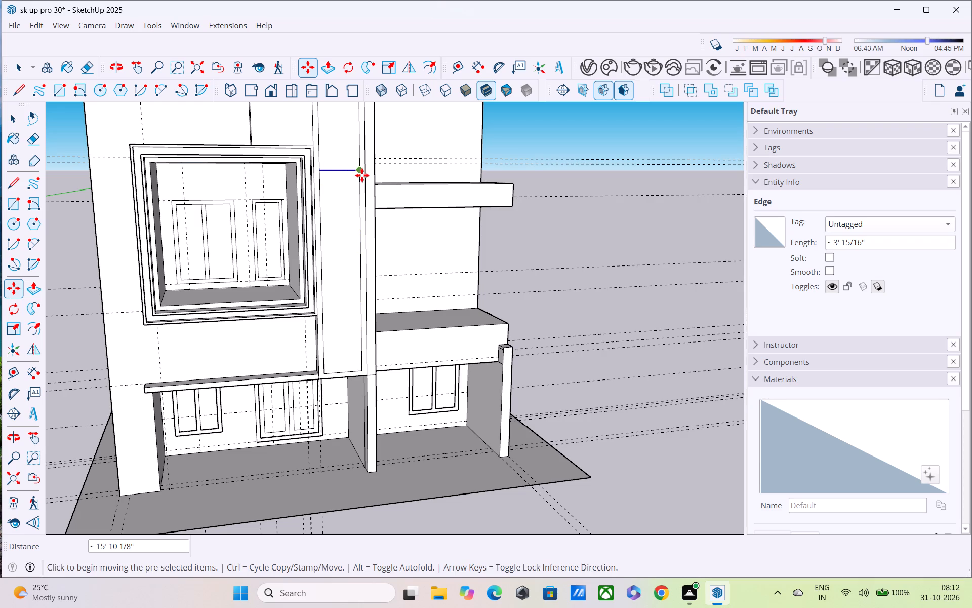
Copy the new divider edge 5" upward to form a horizontal bar across the fin panel.
left_click(361, 171)
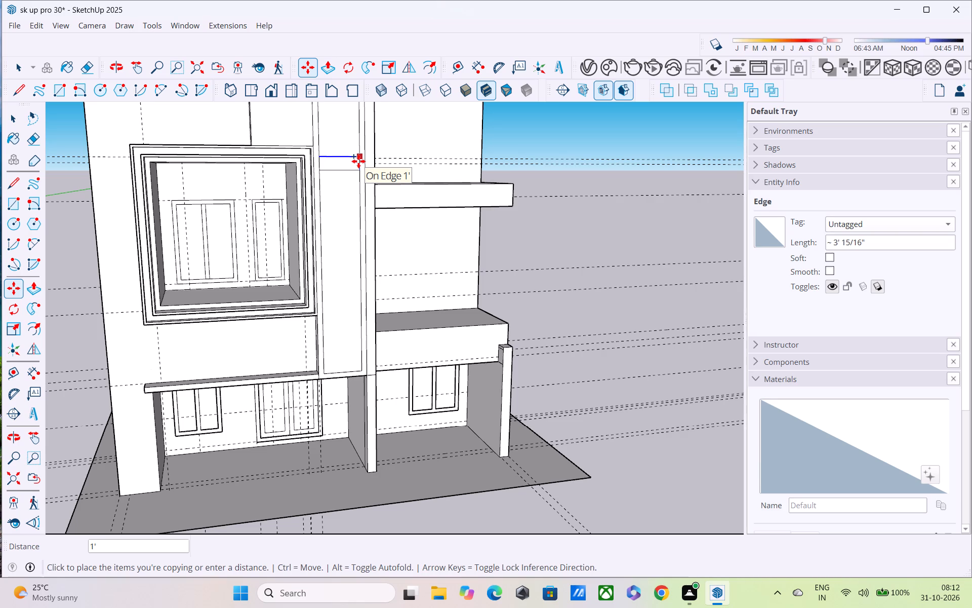
type("5\"")
key("Return")
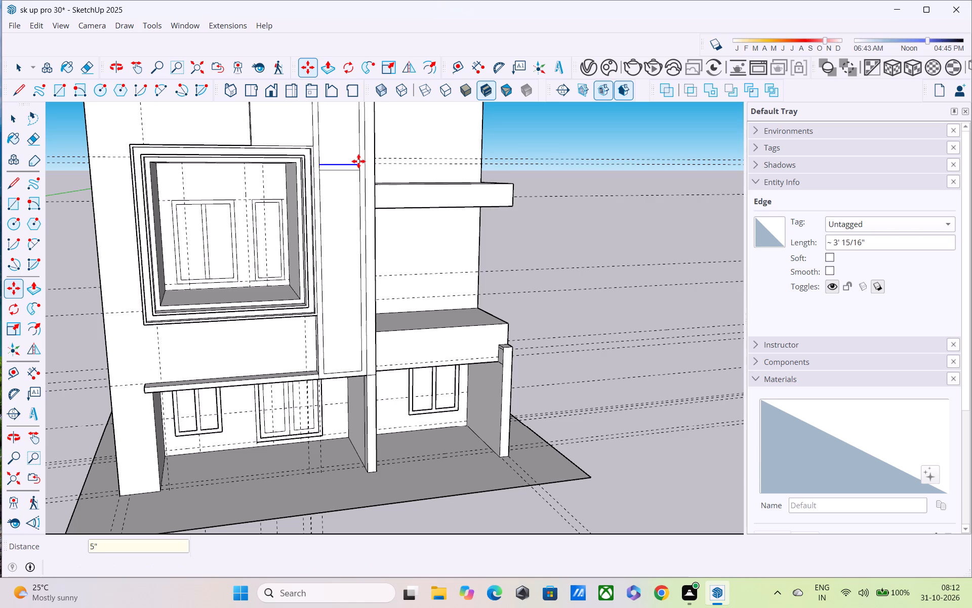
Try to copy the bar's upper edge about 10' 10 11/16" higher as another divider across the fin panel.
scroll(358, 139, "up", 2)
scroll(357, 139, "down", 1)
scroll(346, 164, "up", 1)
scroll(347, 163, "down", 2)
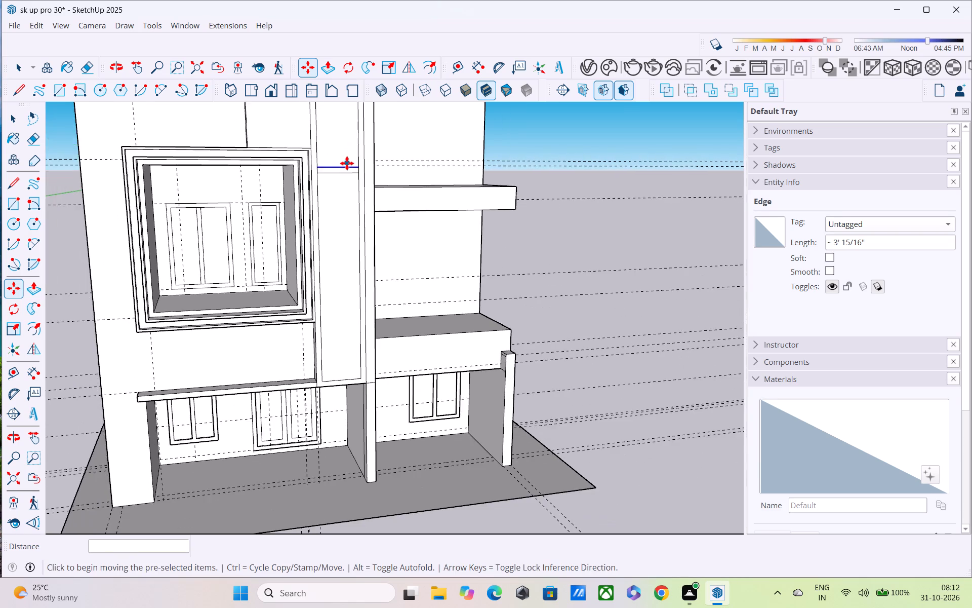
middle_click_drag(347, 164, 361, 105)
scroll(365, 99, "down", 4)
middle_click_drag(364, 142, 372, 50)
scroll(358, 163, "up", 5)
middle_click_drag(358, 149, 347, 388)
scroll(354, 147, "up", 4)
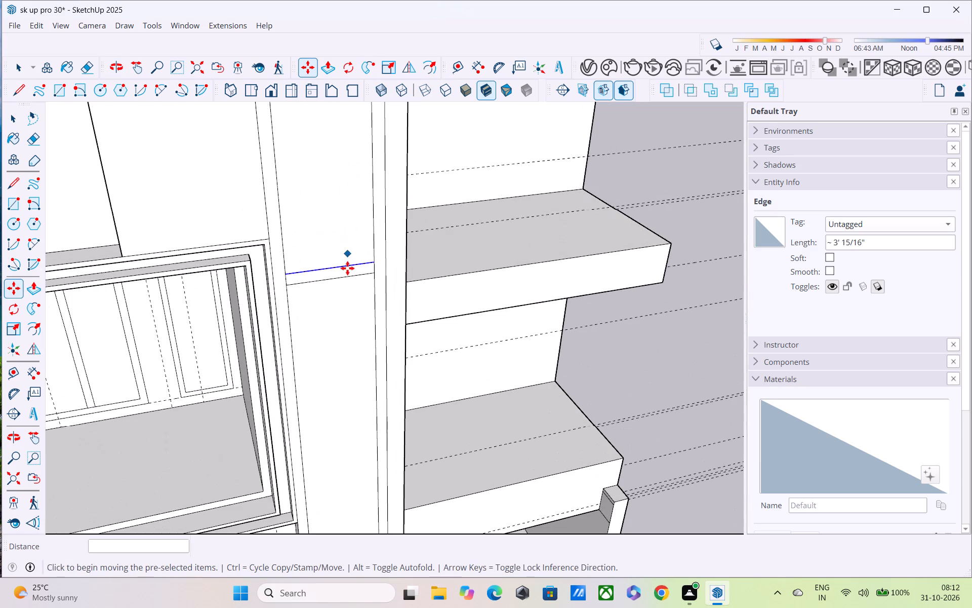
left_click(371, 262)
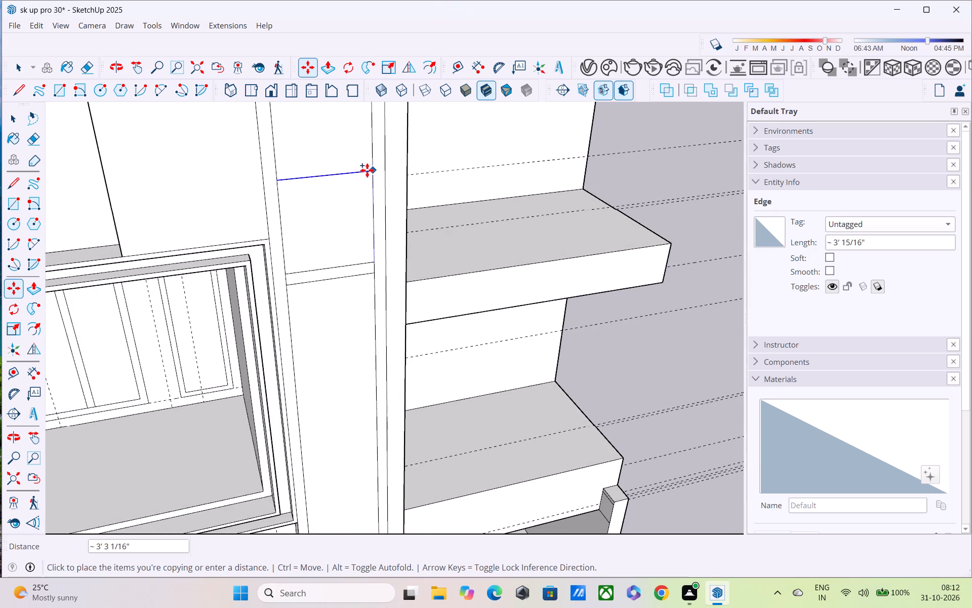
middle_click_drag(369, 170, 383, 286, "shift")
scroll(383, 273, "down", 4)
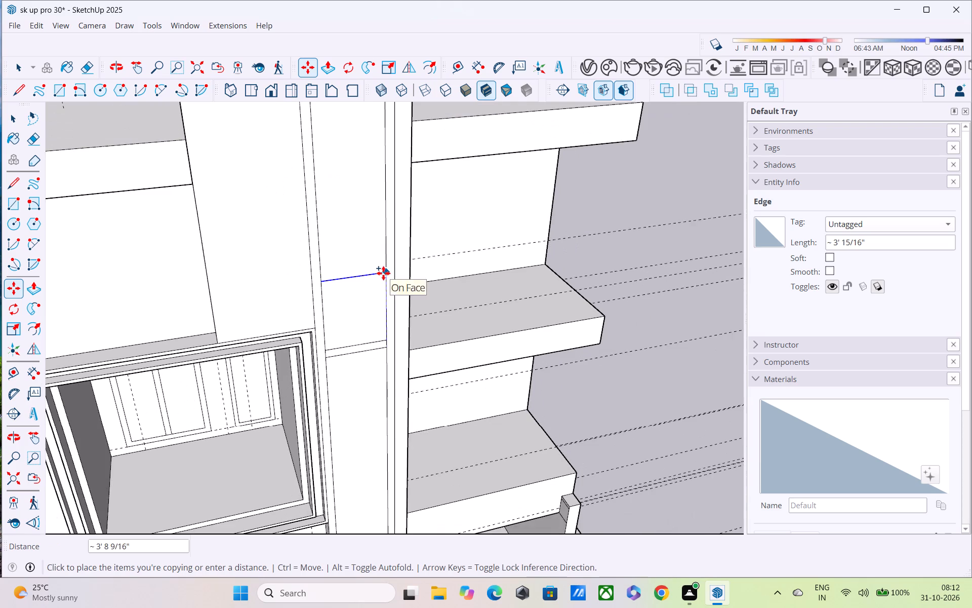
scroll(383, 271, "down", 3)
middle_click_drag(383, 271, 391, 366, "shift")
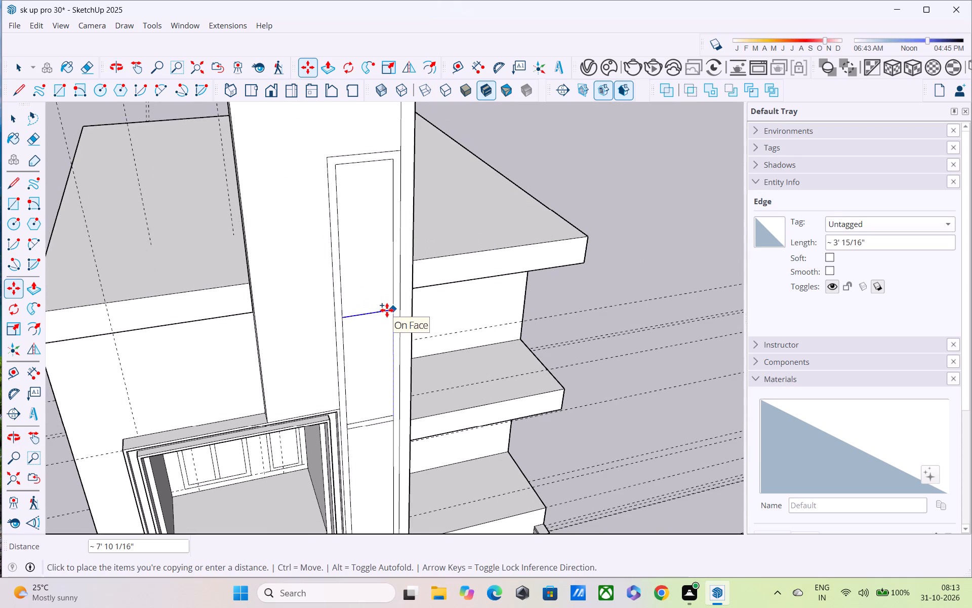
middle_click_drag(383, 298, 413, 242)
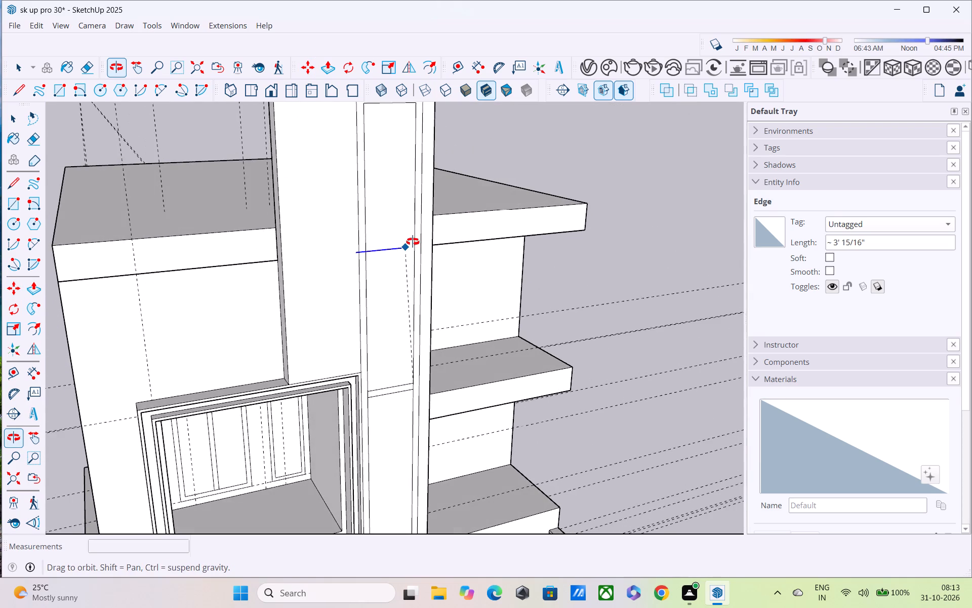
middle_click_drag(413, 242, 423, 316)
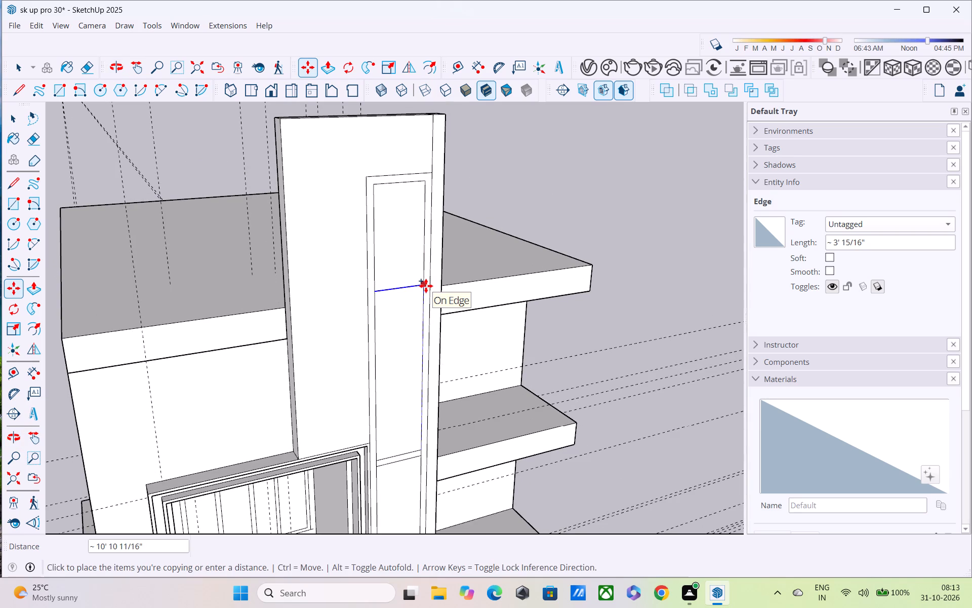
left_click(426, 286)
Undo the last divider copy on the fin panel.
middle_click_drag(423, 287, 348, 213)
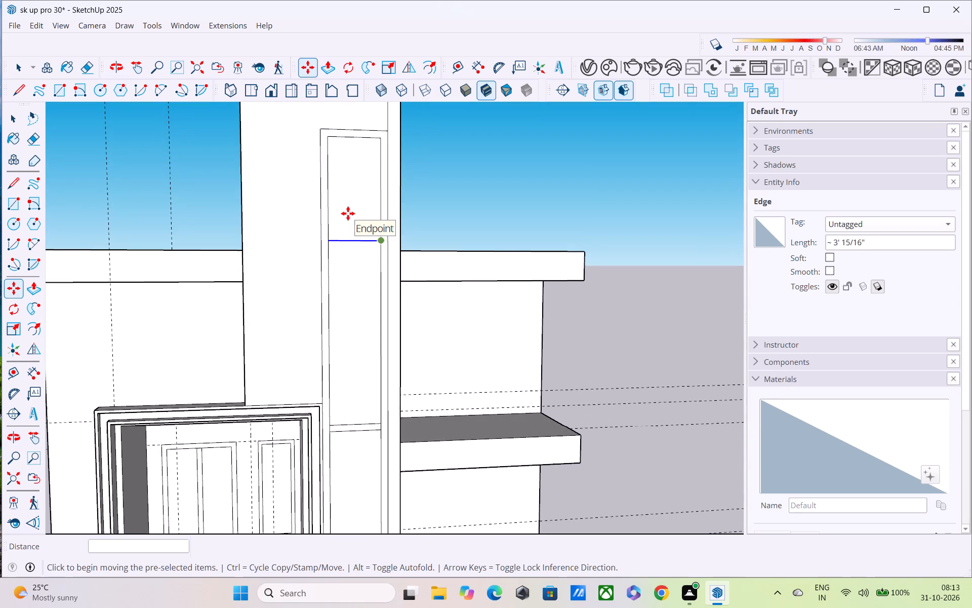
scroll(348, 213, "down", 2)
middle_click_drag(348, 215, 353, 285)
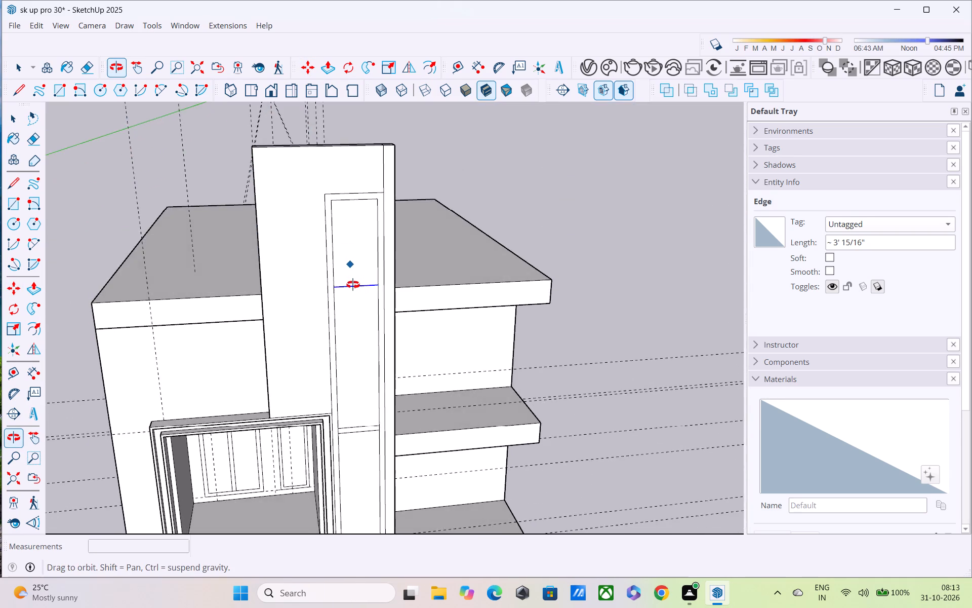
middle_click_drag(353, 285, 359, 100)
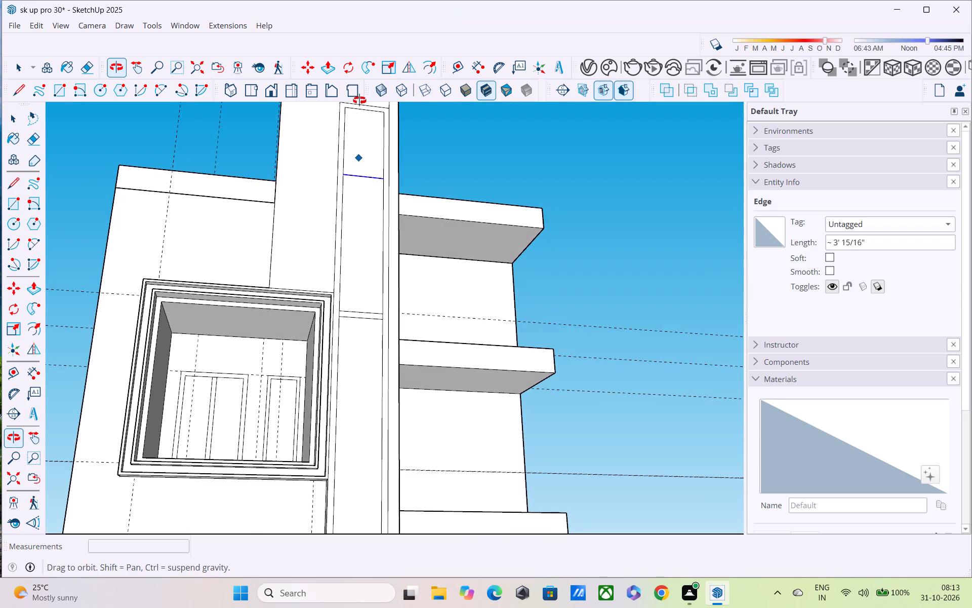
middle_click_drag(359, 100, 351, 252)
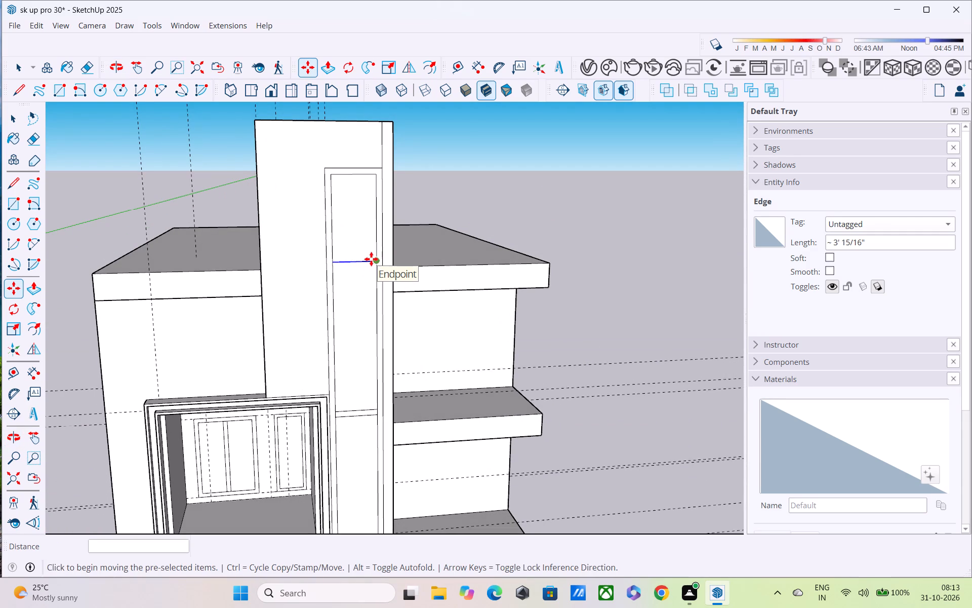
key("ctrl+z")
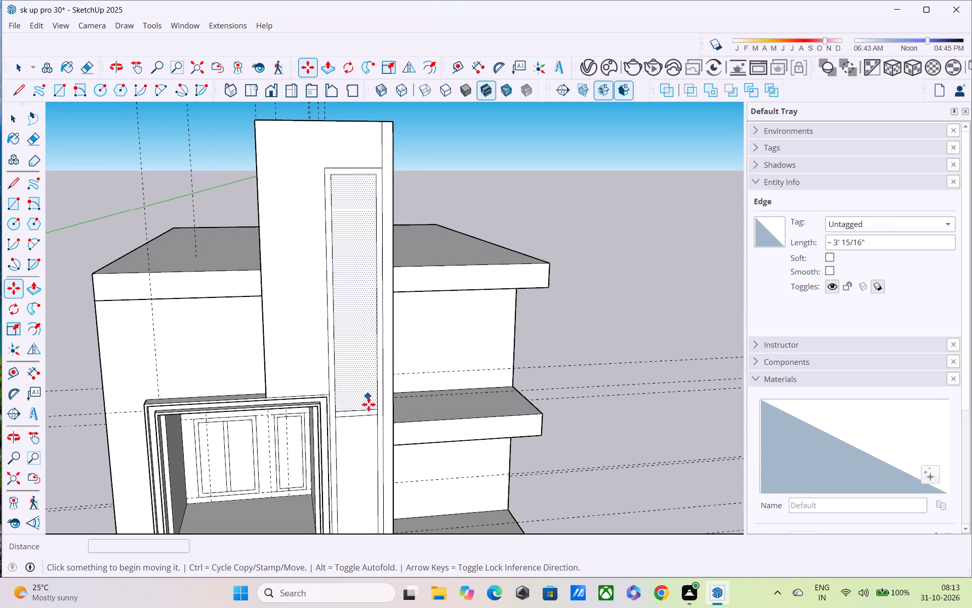
Copy the existing bar's upper edge about 9' 7 7/16" upward as a second divider across the fin panel.
key("space")
left_click(365, 410)
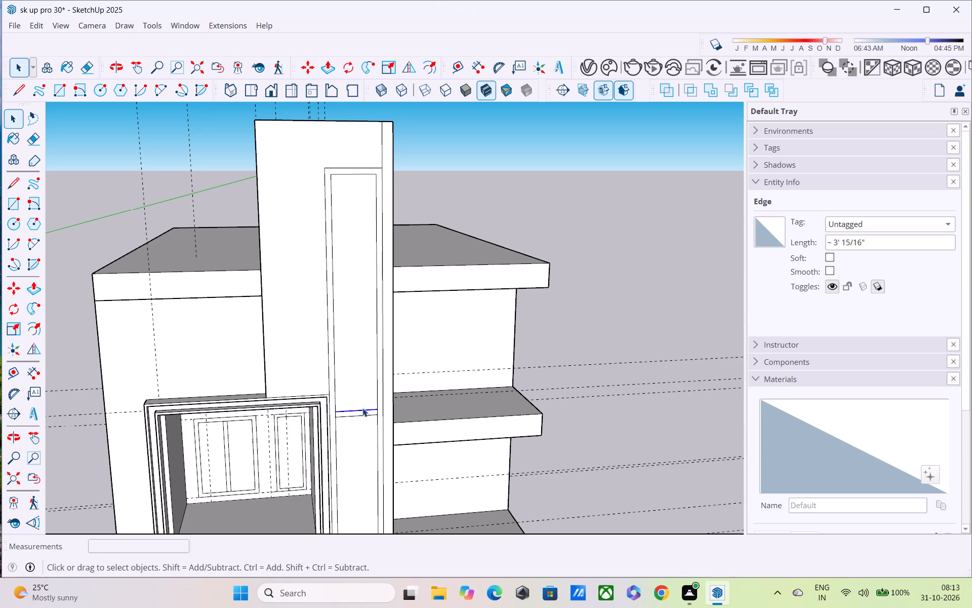
key("m")
left_click(377, 408)
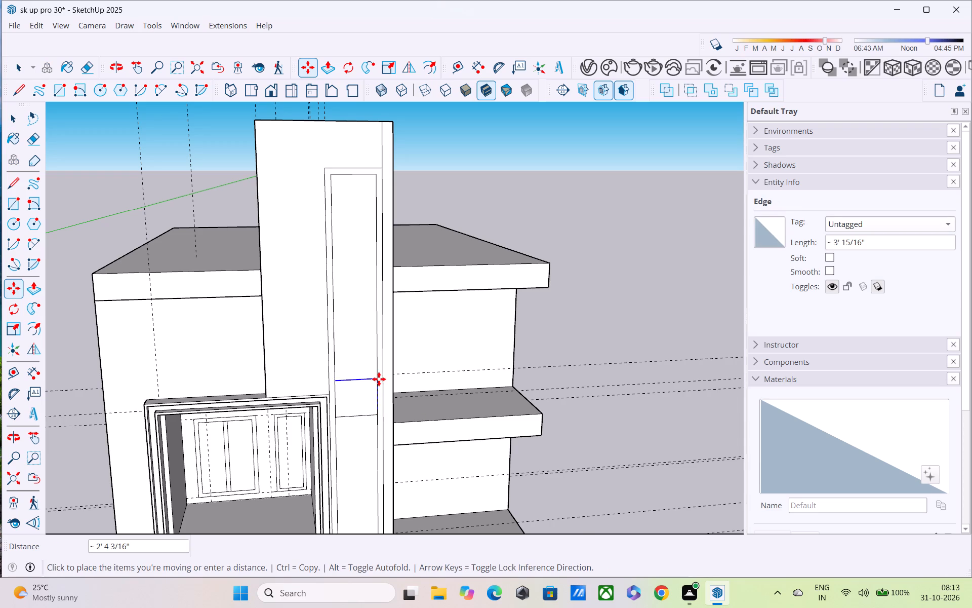
left_click(374, 280)
left_click(374, 279)
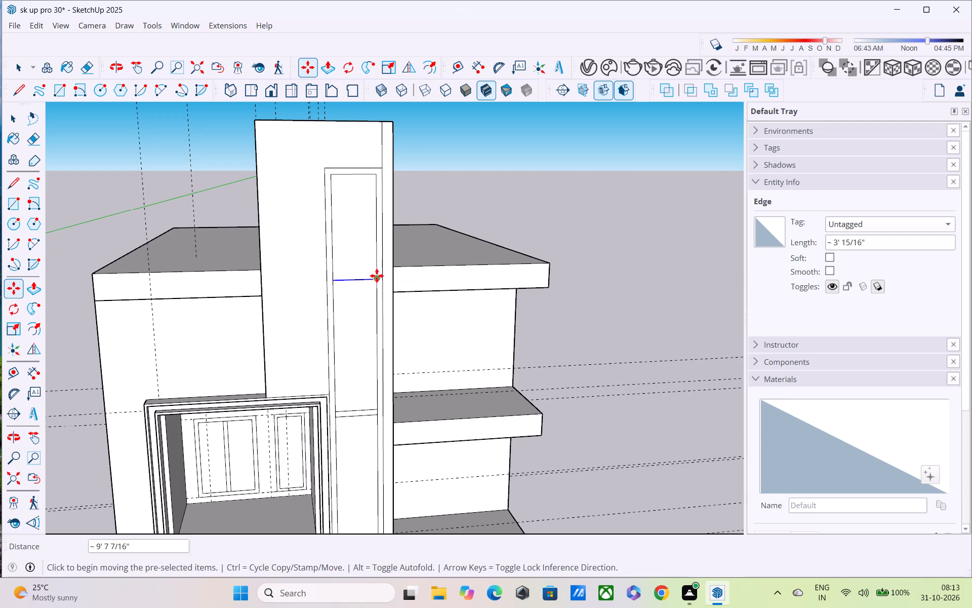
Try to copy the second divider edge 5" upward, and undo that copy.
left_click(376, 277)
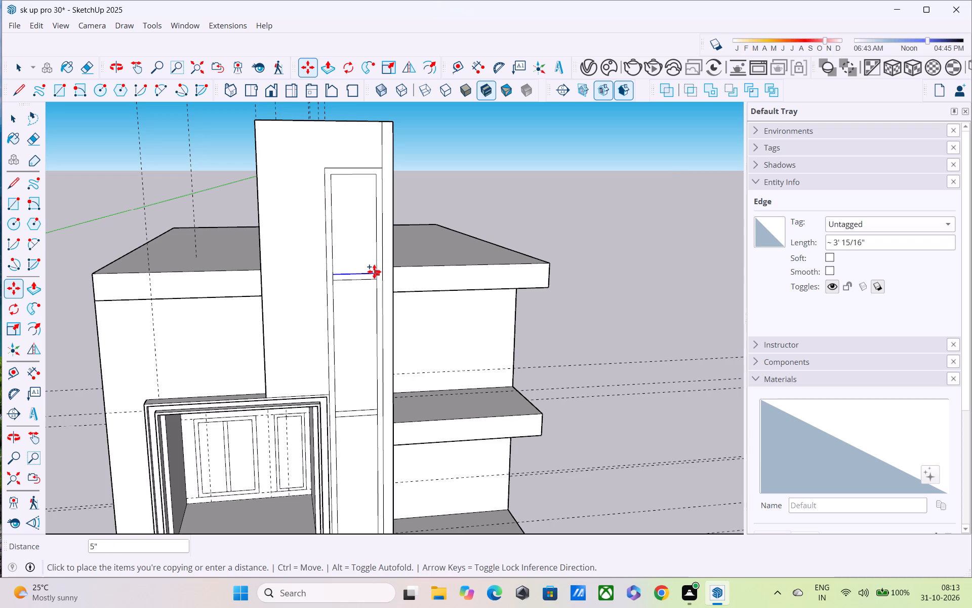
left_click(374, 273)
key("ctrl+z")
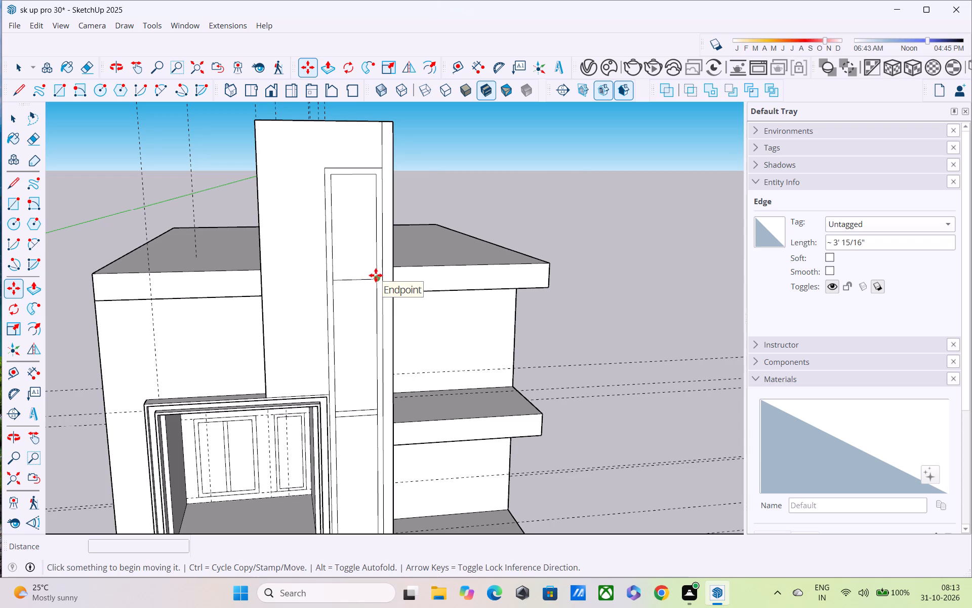
Copy the second divider edge 5" upward to form another horizontal bar across the fin panel.
key("space")
left_click(374, 277)
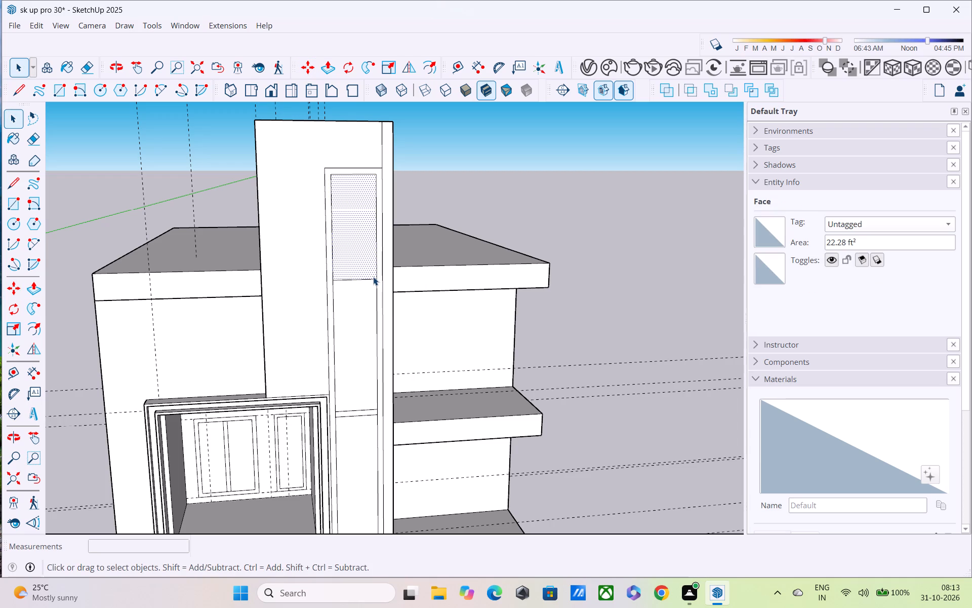
left_click(372, 278)
left_click(371, 281)
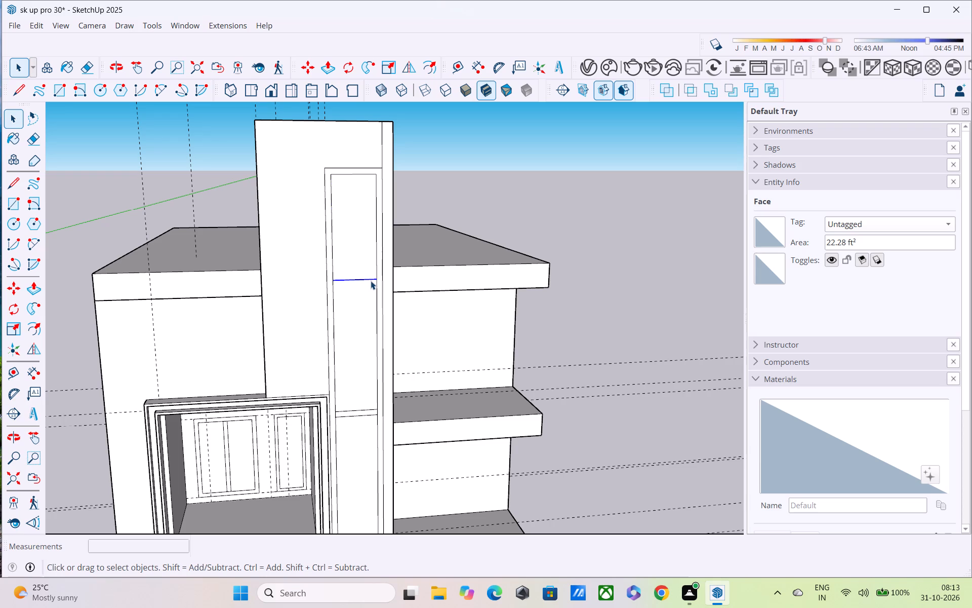
key("m")
left_click(378, 278)
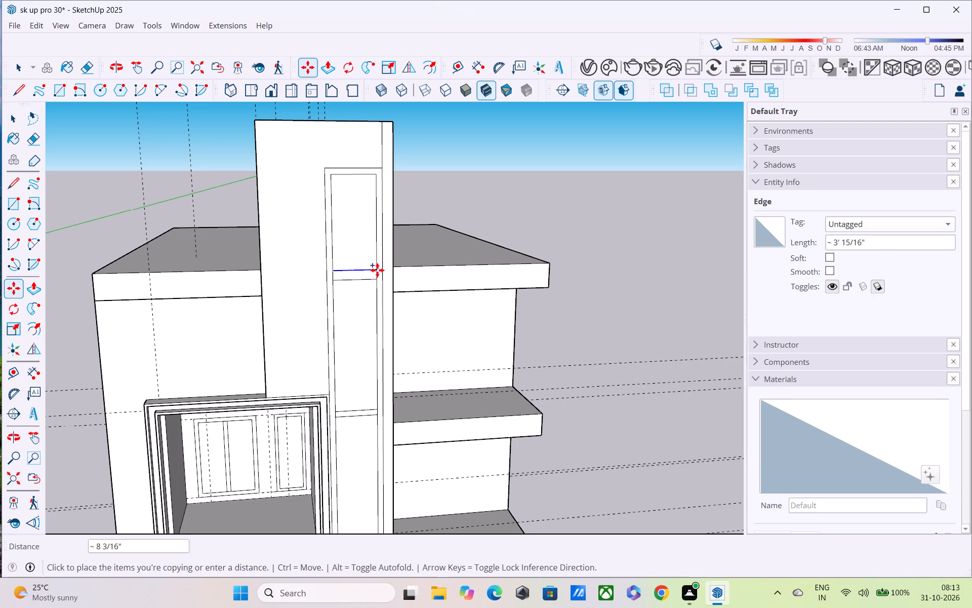
type("5\"")
key("Return")
key("space")
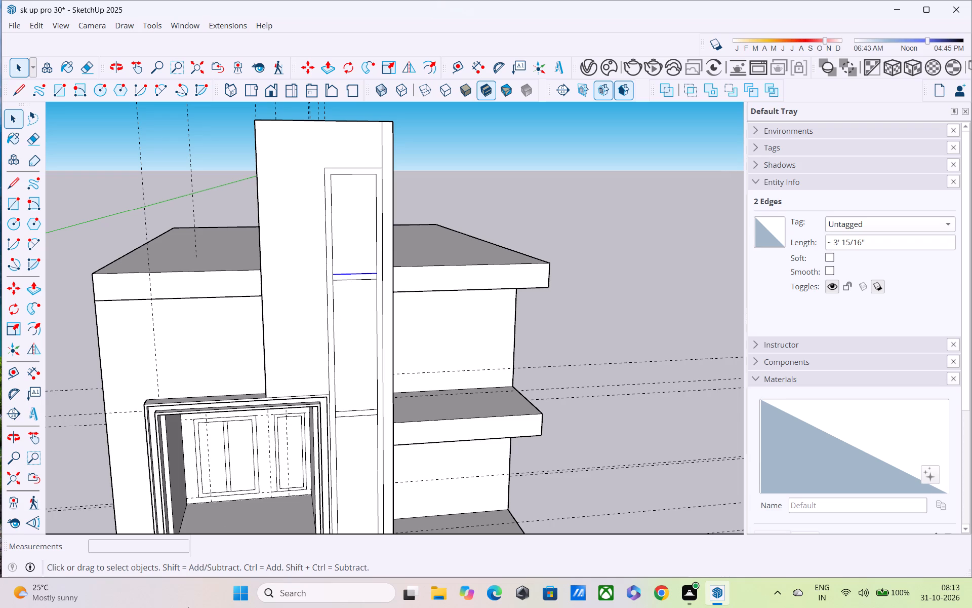
Recess the fin panel's lower and middle sections about 6 7/8", leaving the 5" bars and the top section flush.
key("p")
middle_click_drag(414, 479, 415, 468)
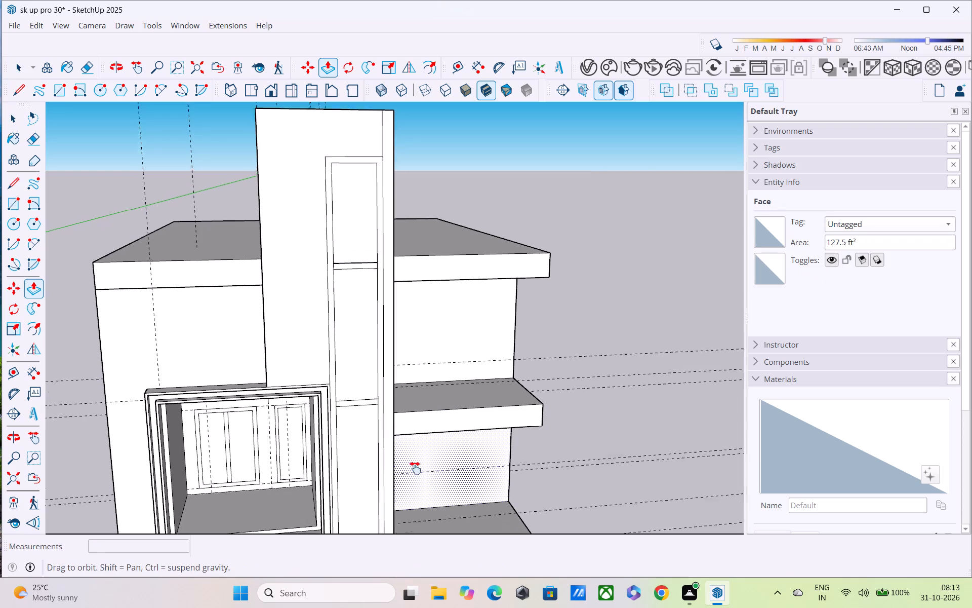
middle_click_drag(415, 468, 432, 364)
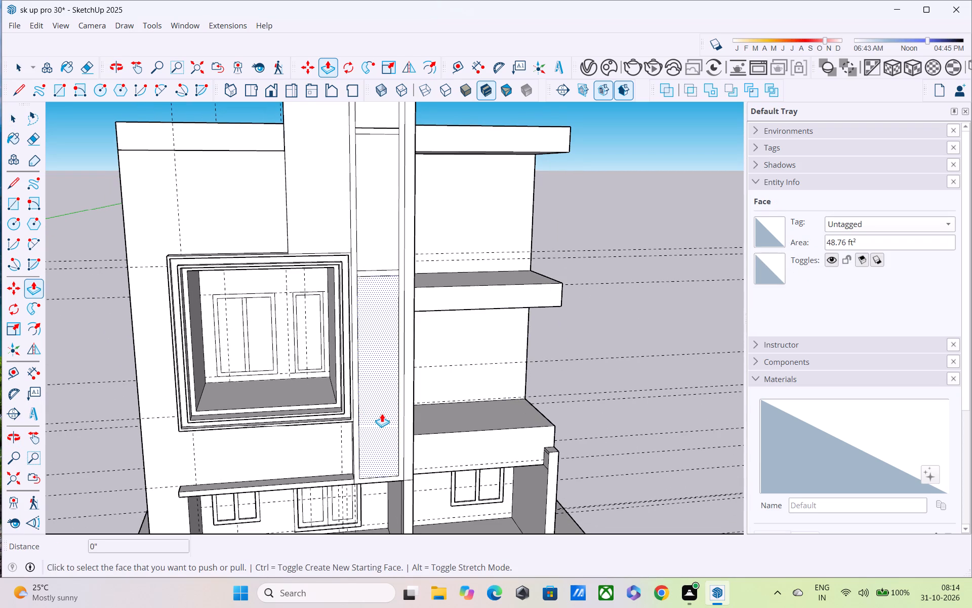
left_click(382, 413)
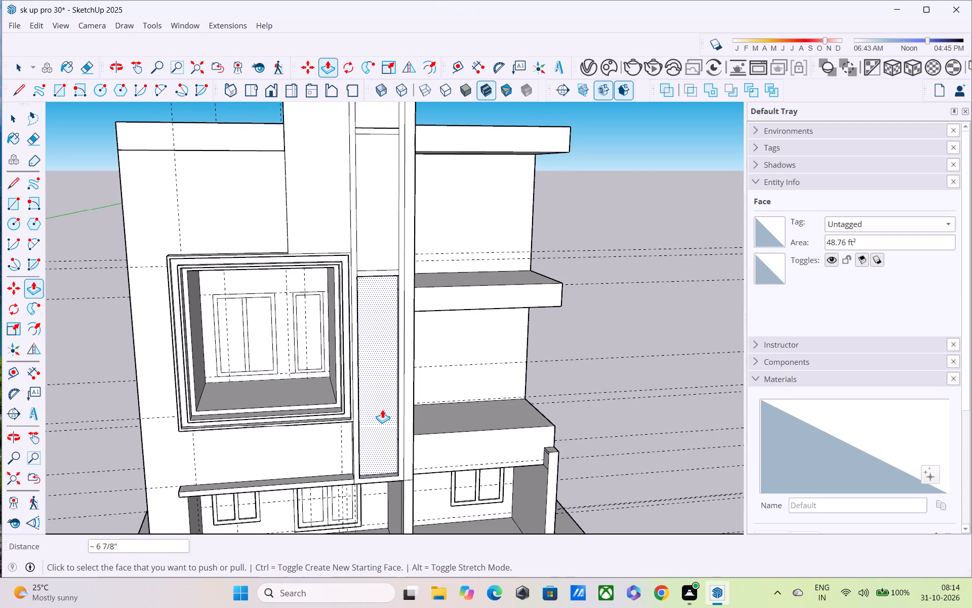
left_click(382, 409)
double_click(373, 180)
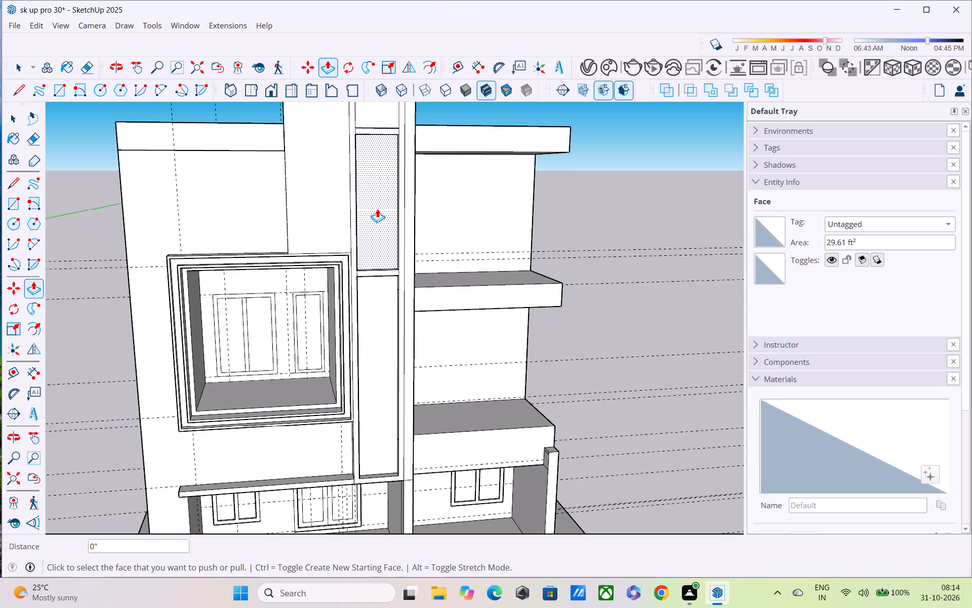
middle_click_drag(378, 211, 382, 341, "shift")
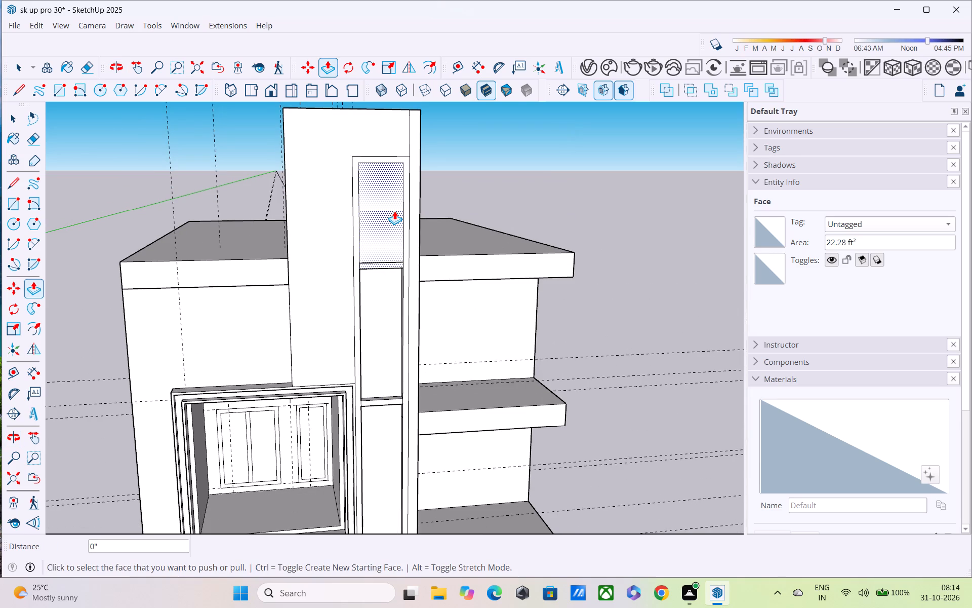
key("space")
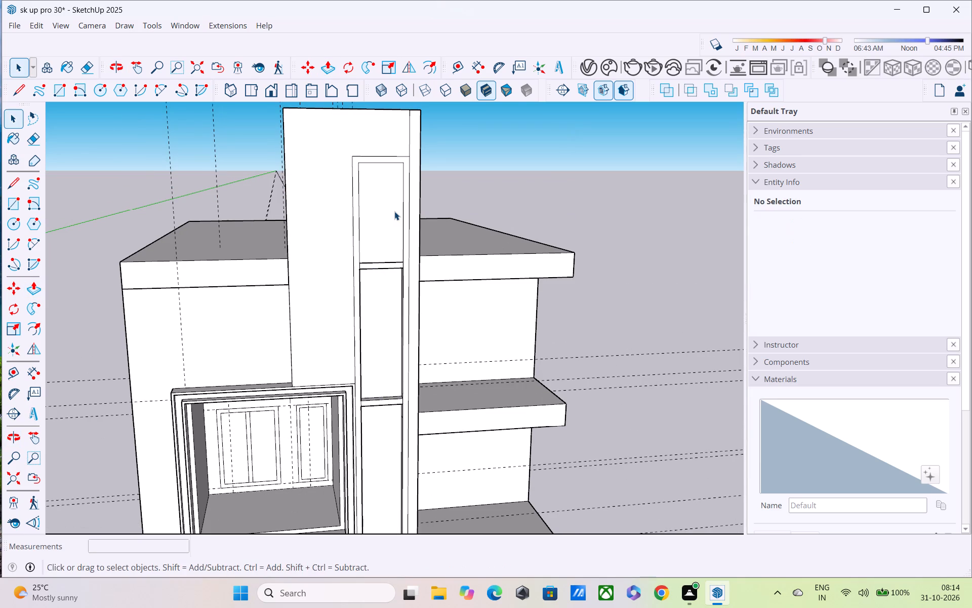
Draw a rectangle about 3' high and 1' 8" wide against the left edge of the fin's top section.
key("r")
scroll(394, 211, "up", 5)
middle_click_drag(391, 205, 384, 211)
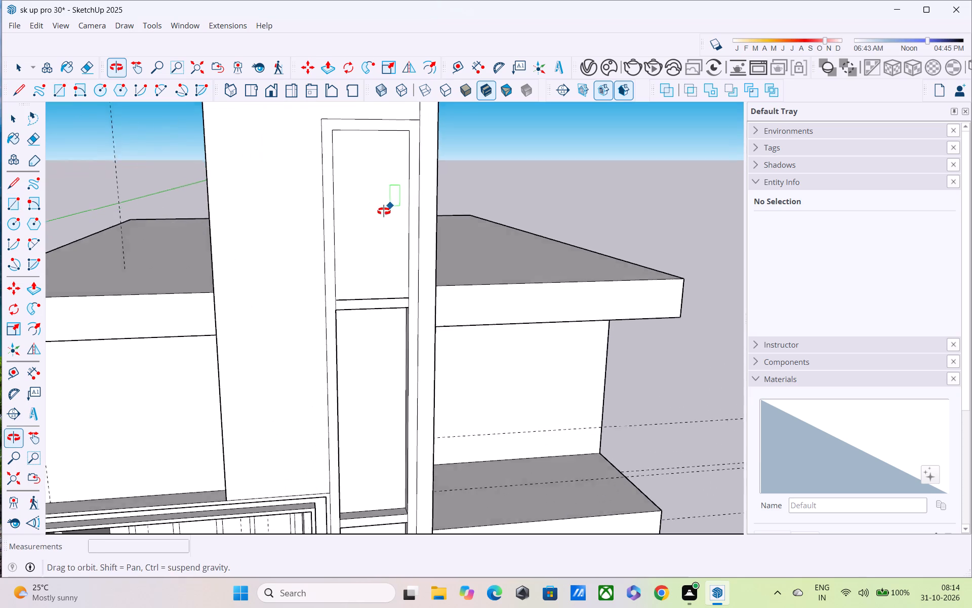
middle_click_drag(384, 211, 361, 207)
scroll(353, 198, "up", 2)
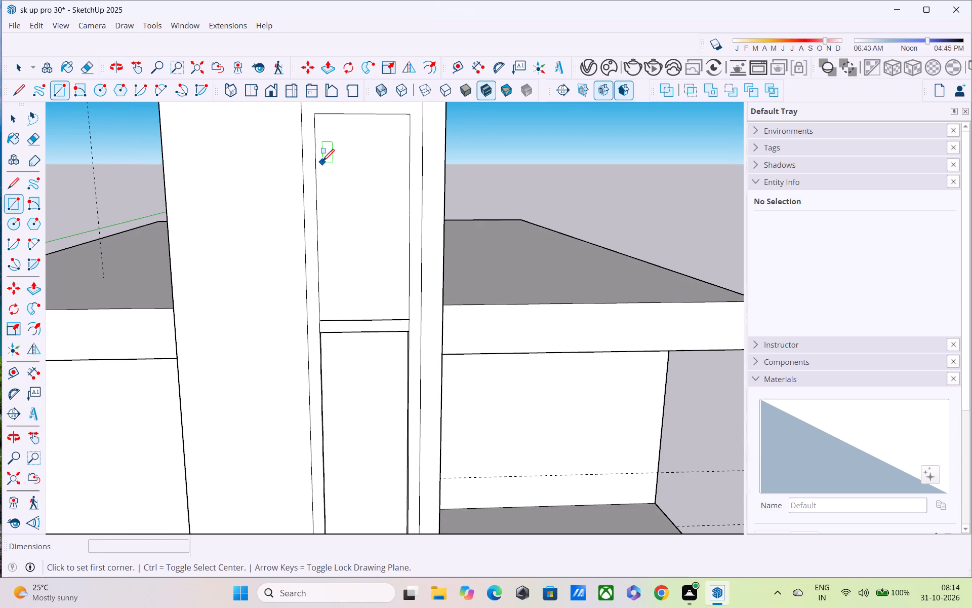
left_click(314, 163)
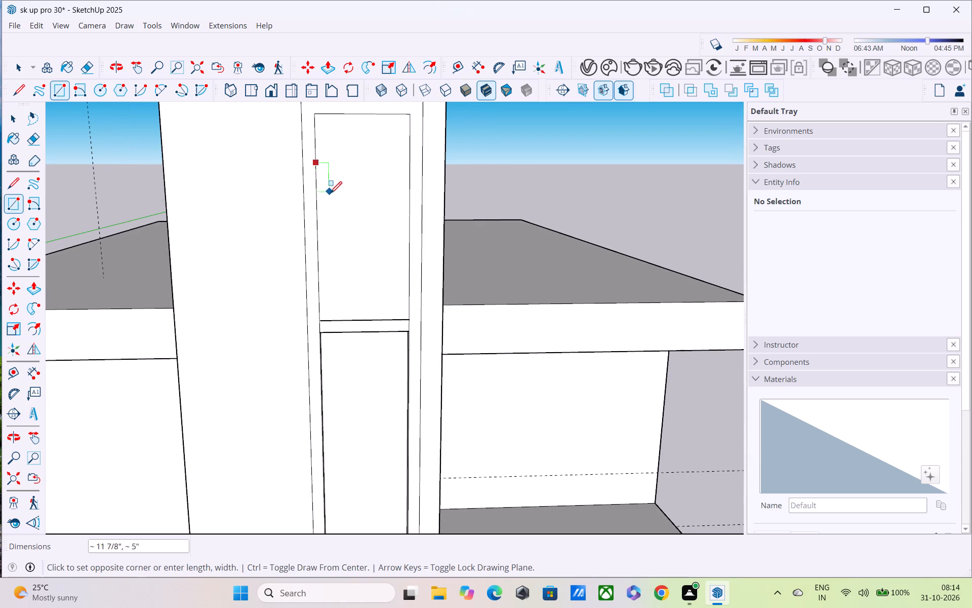
left_click(369, 254)
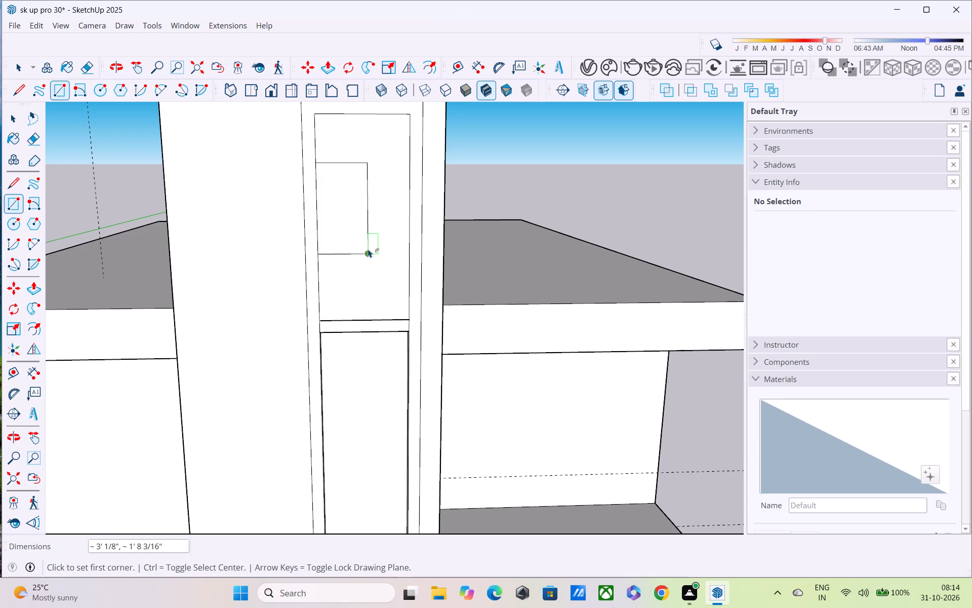
Offset the new rectangle's outline 3" inward to form a border.
key("f")
left_click(361, 230)
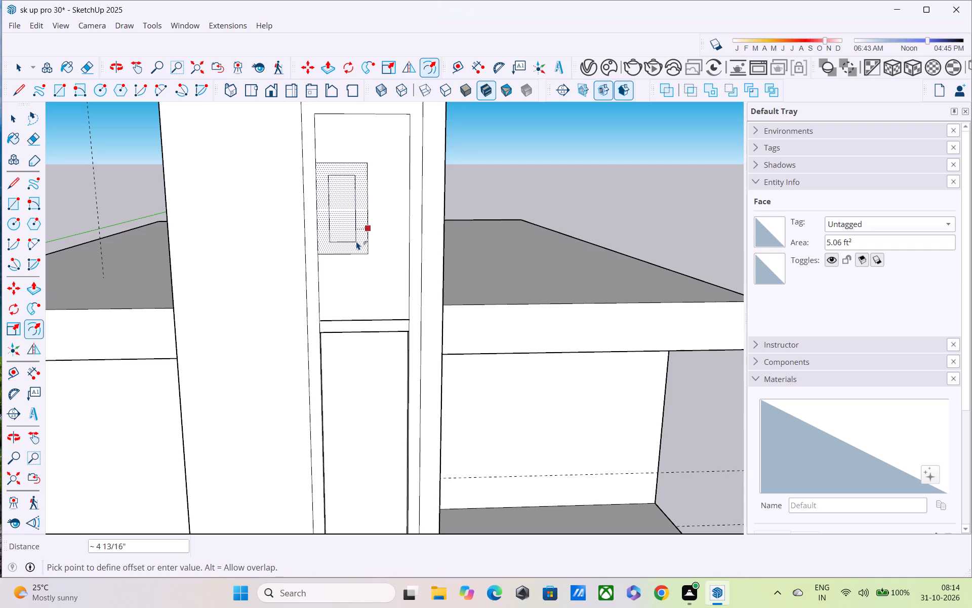
type("3\"")
key("Return")
key("backslash")
key("space")
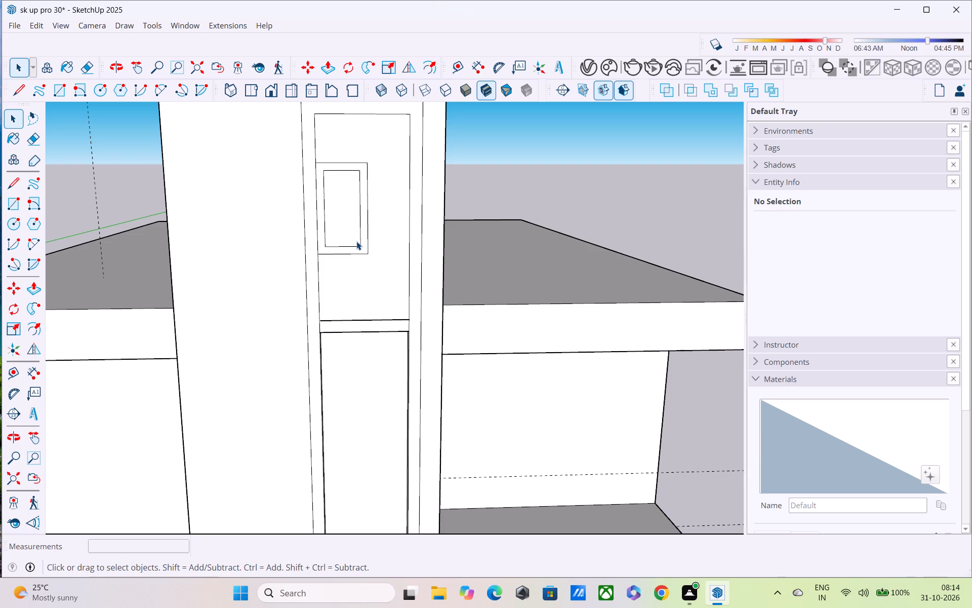
scroll(356, 238, "down", 3)
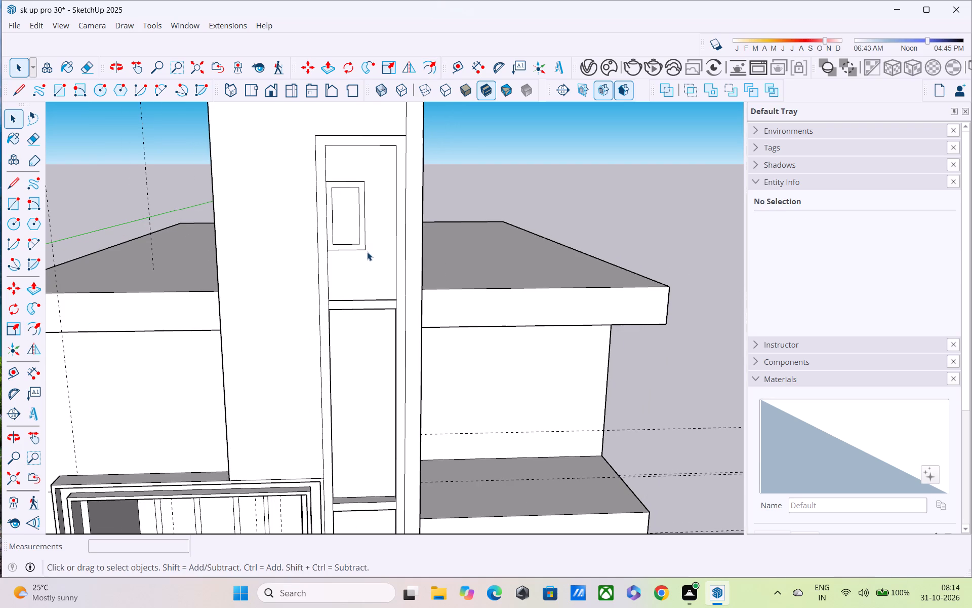
Undo the 3" border offset and the small rectangle in the fin's top section.
key("ctrl+z")
key("ctrl+z")
scroll(373, 241, "down", 5)
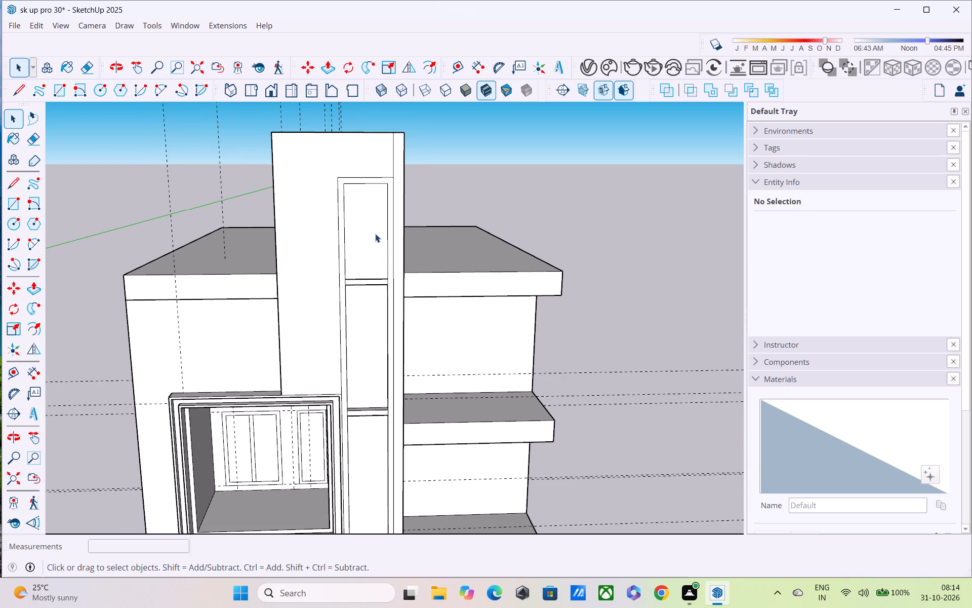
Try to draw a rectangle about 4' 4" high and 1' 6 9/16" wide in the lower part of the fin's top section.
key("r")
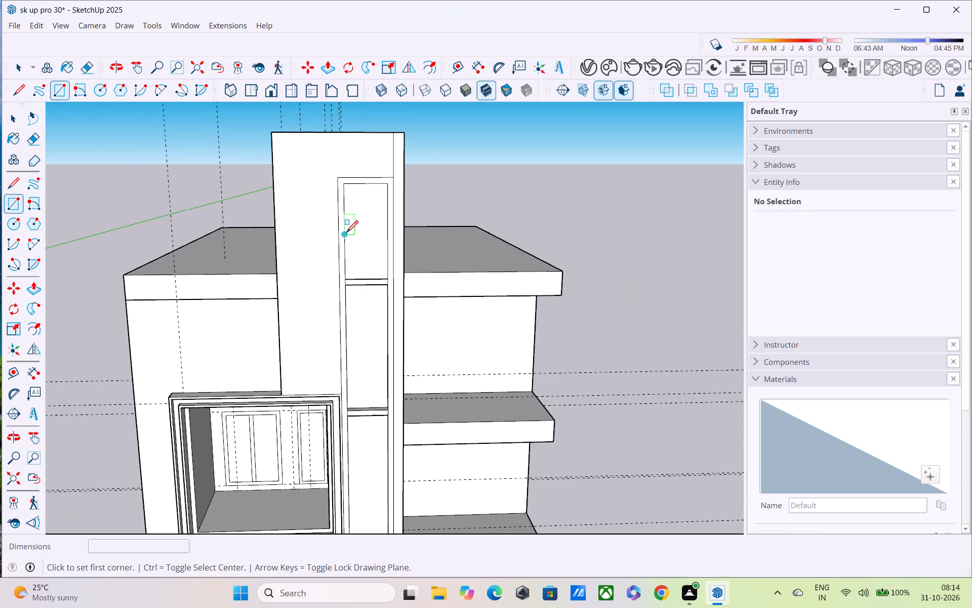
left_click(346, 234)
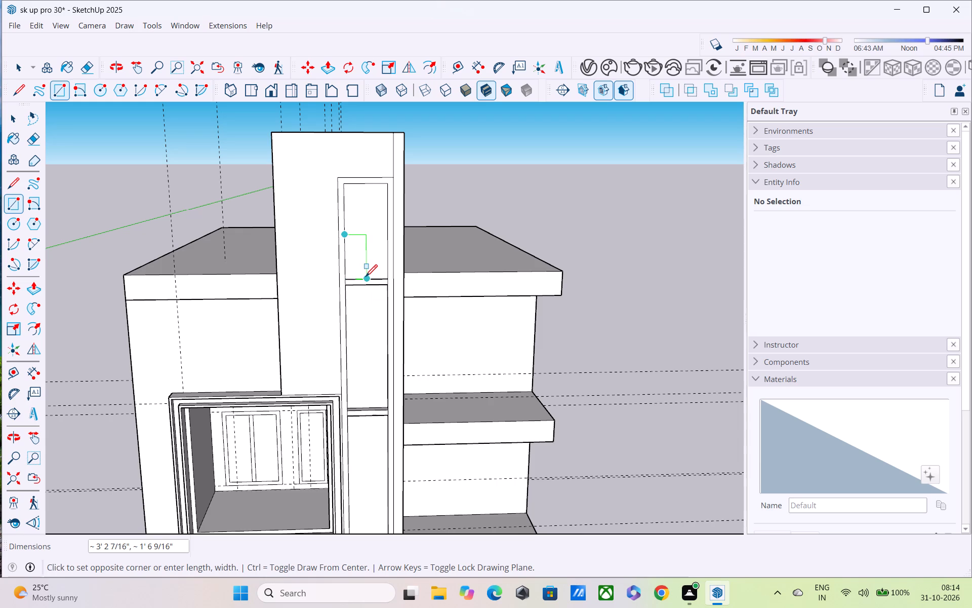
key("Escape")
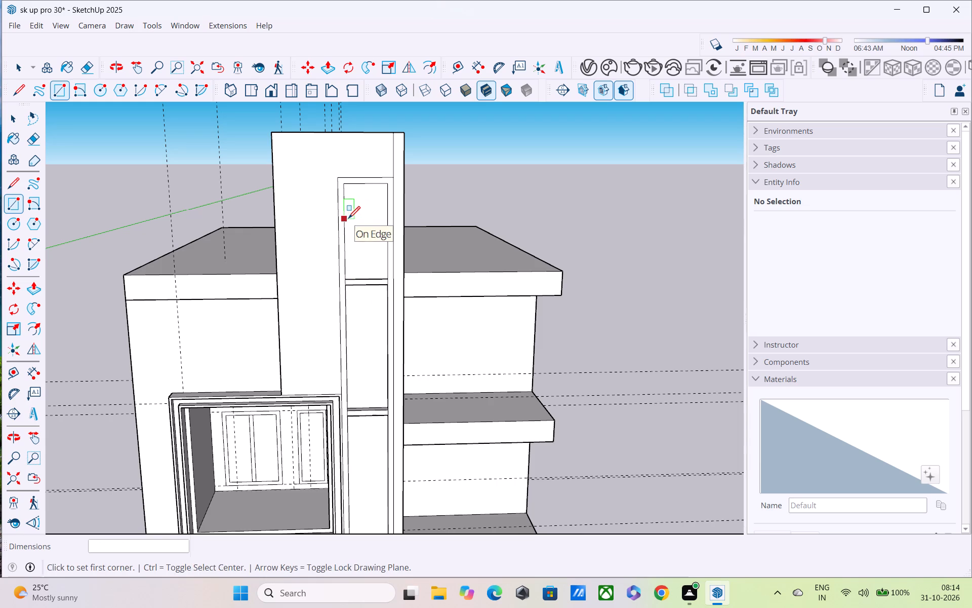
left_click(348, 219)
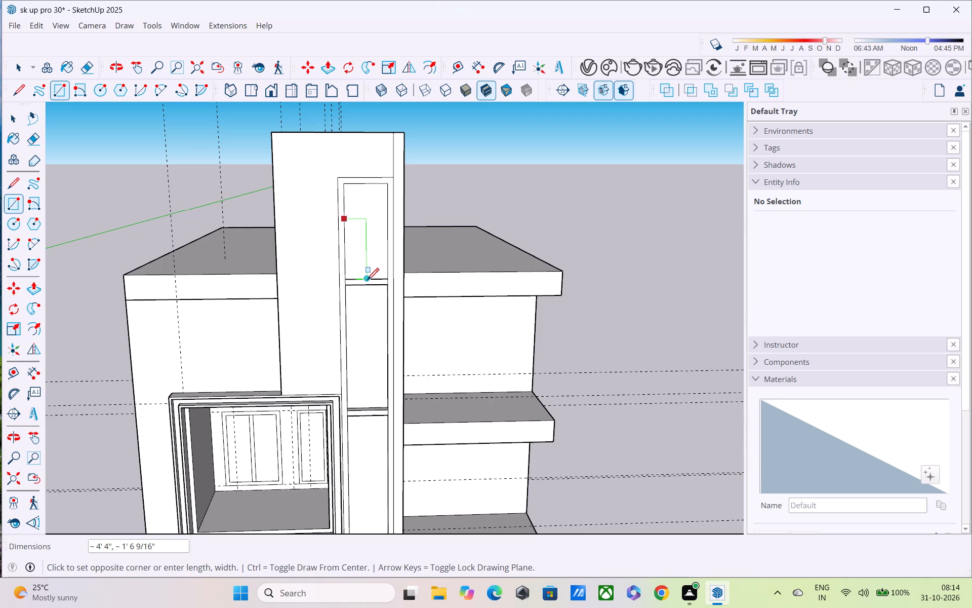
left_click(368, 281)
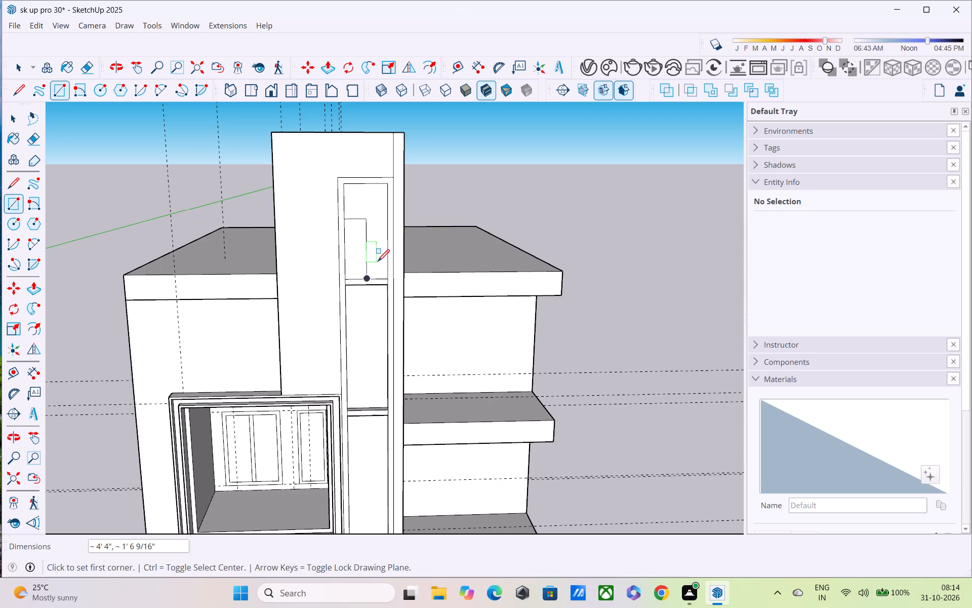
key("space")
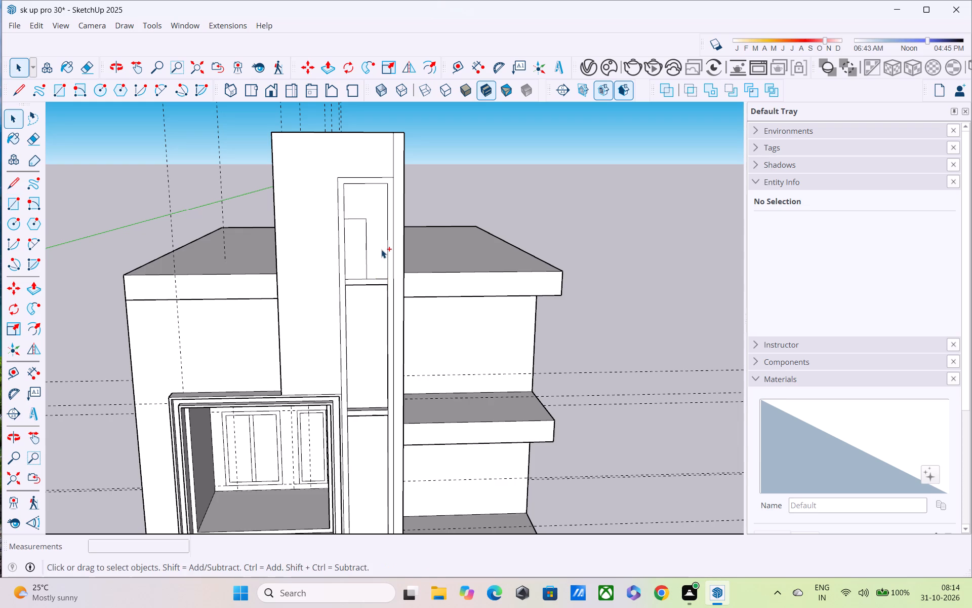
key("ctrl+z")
Draw a rectangle about 4' 2 5/16" high and 2' 2" wide in the lower-left corner of the fin's top section.
key("r")
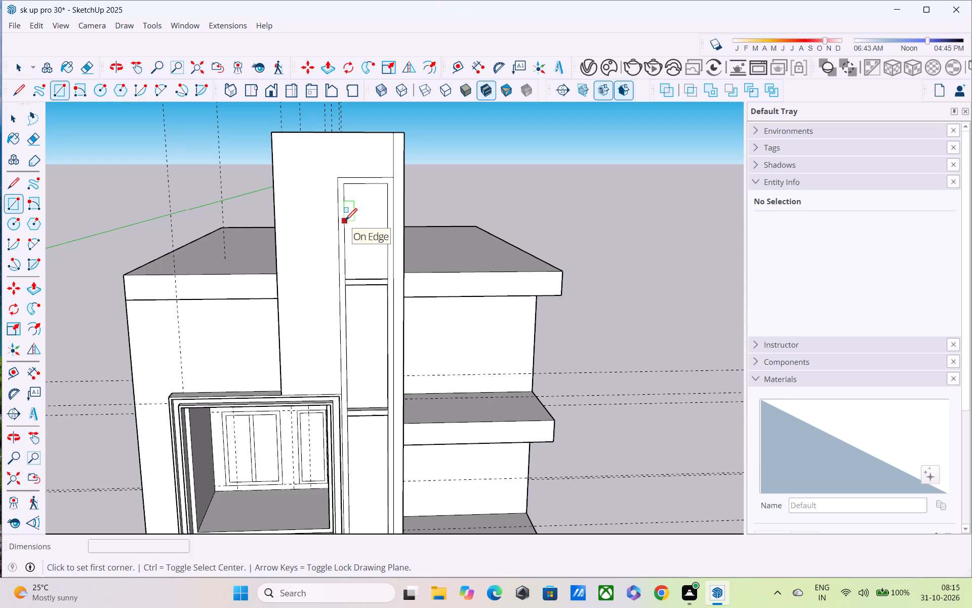
left_click(345, 221)
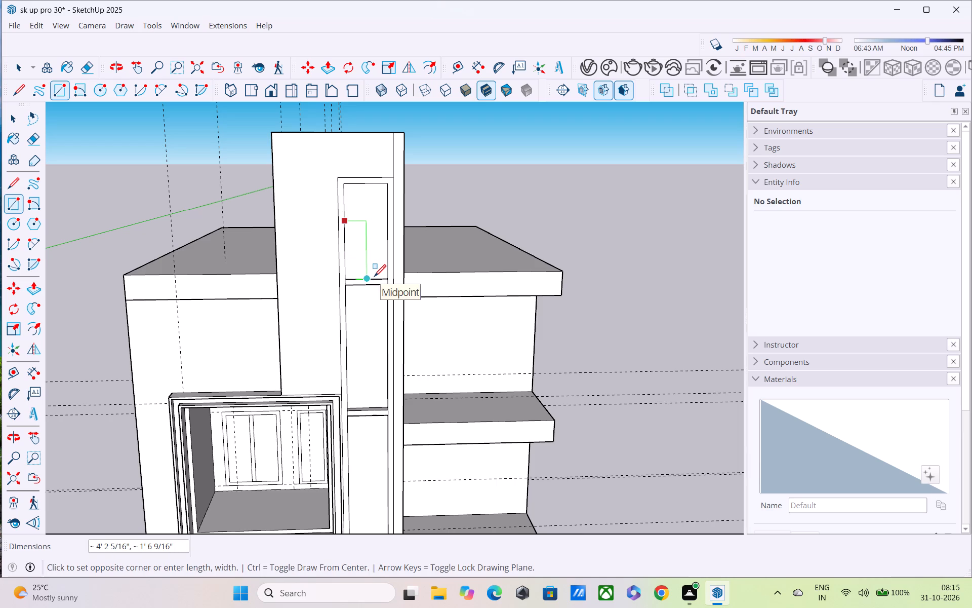
scroll(377, 280, "up", 6)
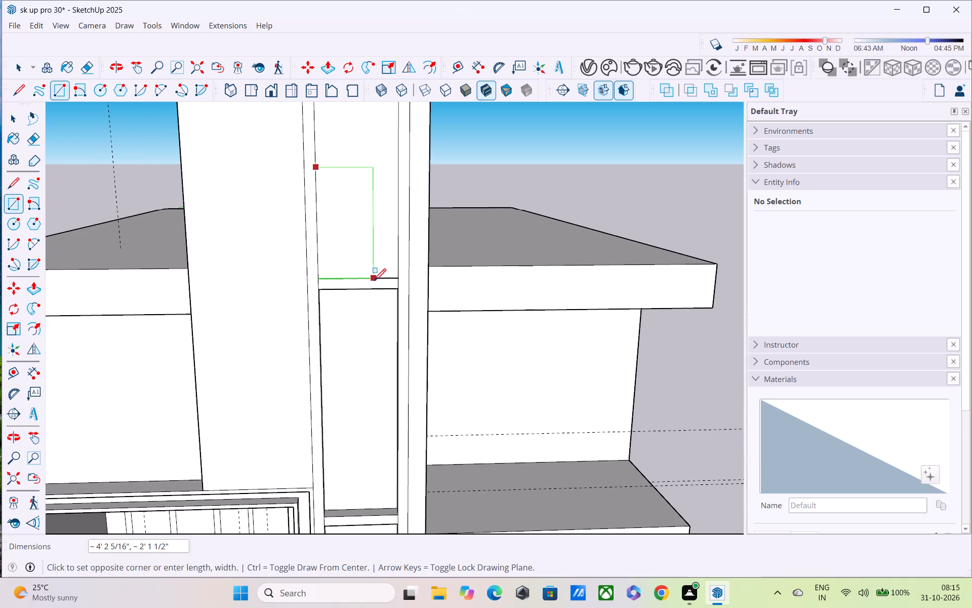
left_click(375, 282)
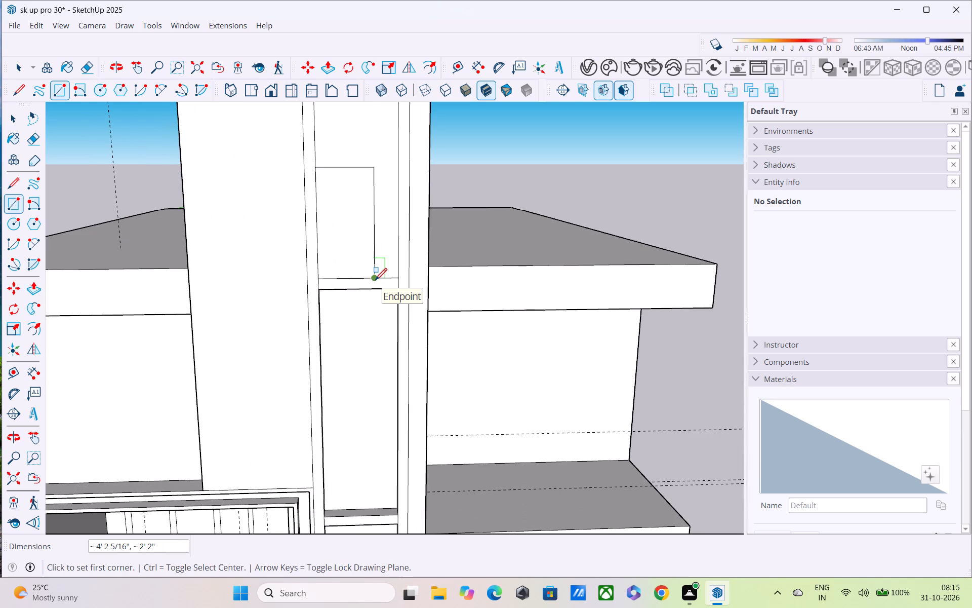
Offset the new rectangle's outline 3" inward to form a border.
key("f")
left_click(367, 262)
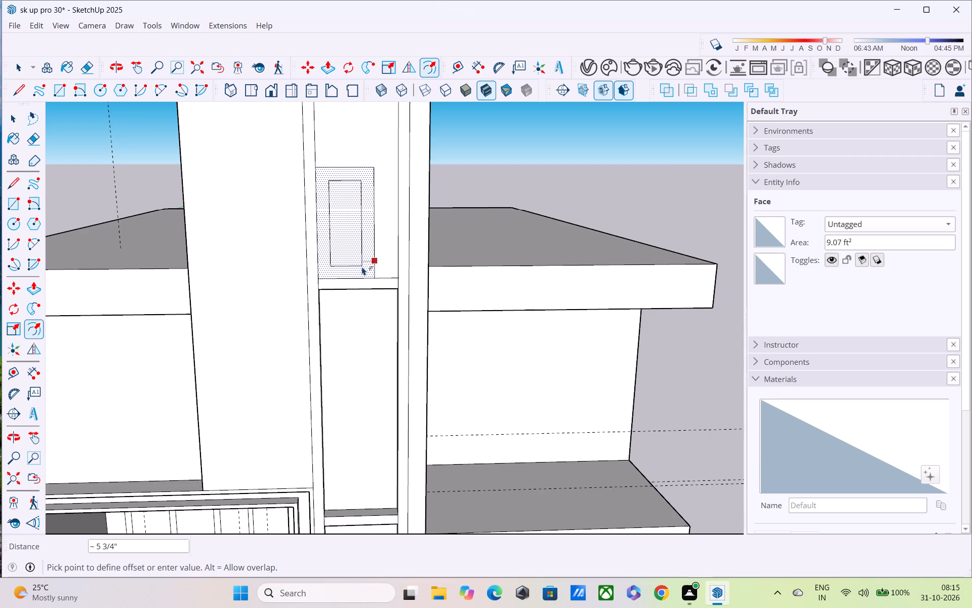
type("3\"")
key("Return")
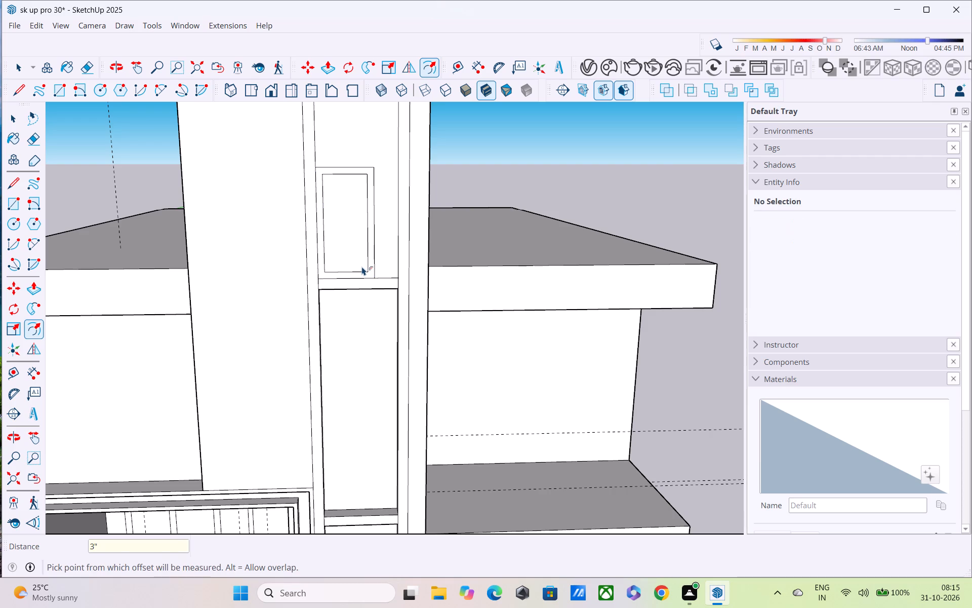
key("space")
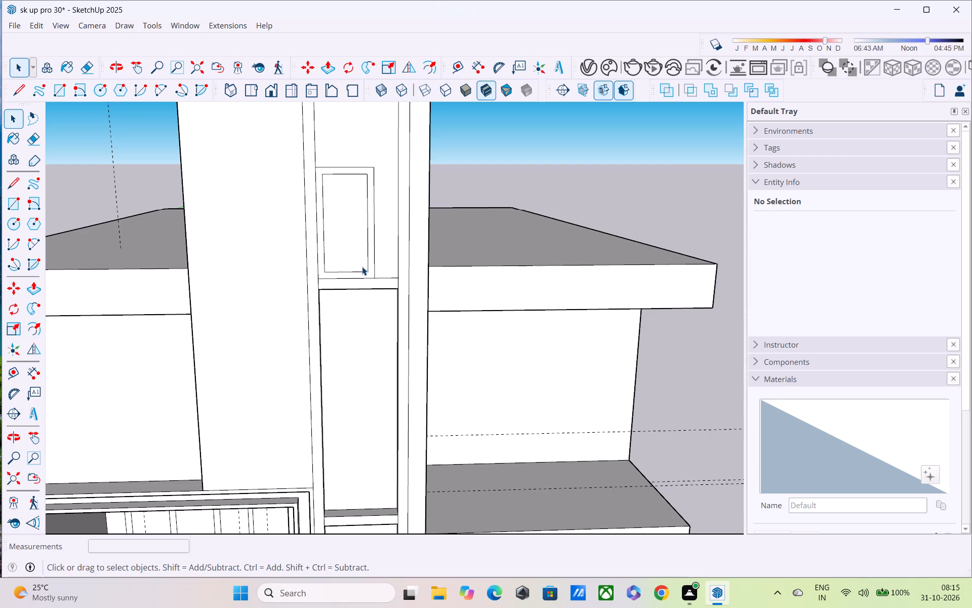
Recess the top section around the rectangle and the rectangle's inner face by the same depth as the lower panels, leaving the 3" border flush.
key("p")
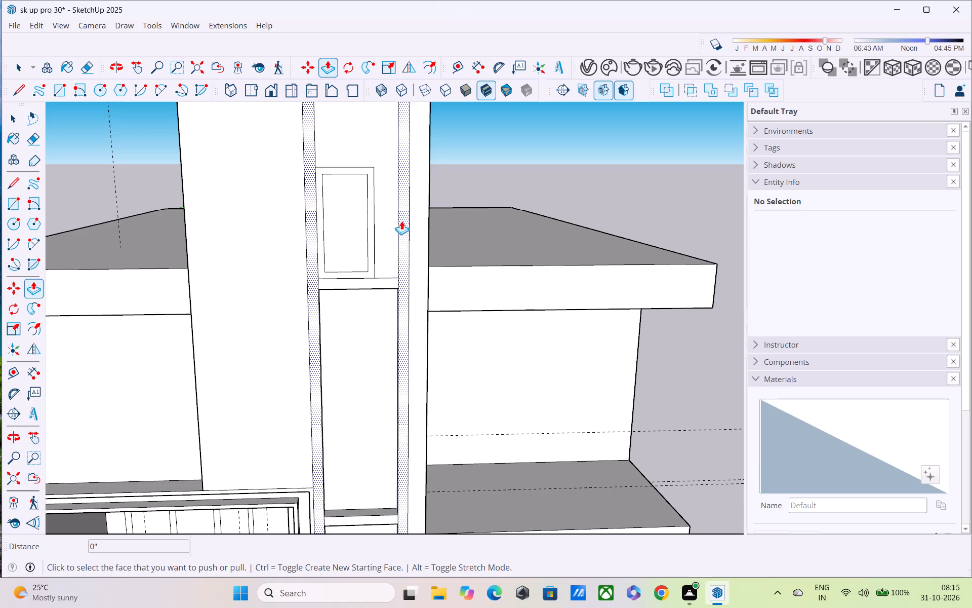
double_click(389, 177)
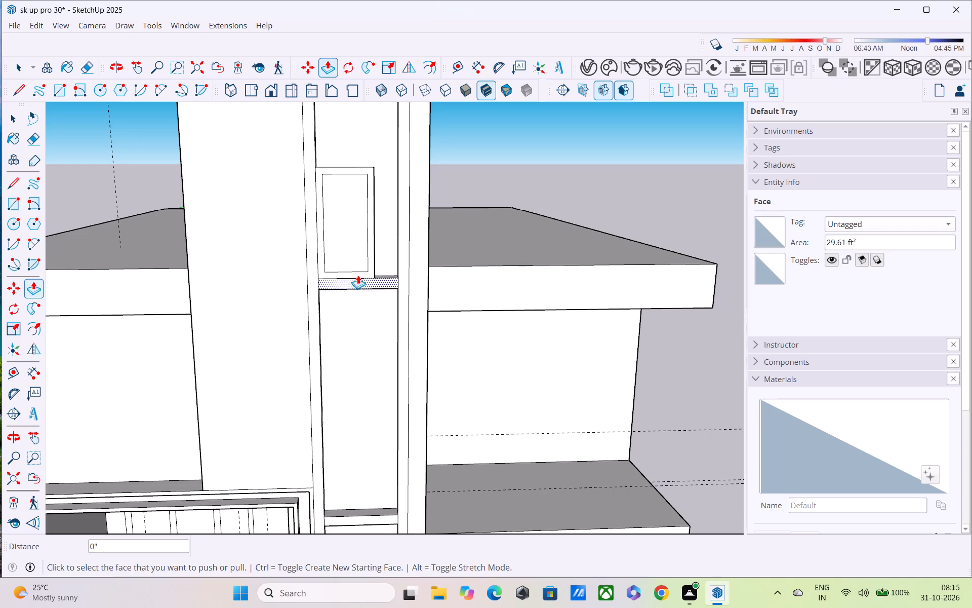
double_click(348, 243)
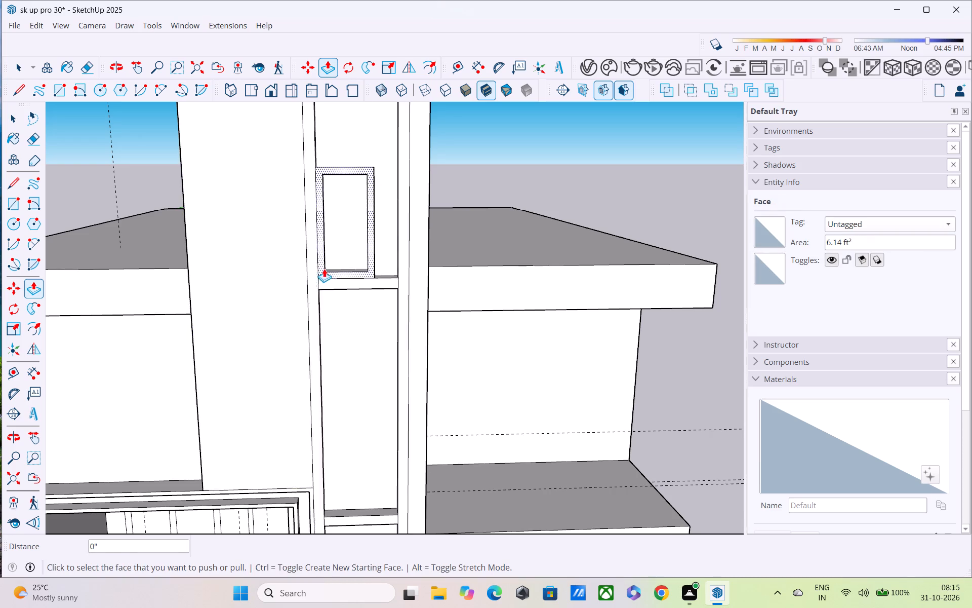
Examine the recessed fin motif and the whole front elevation from several angles.
middle_click_drag(317, 269, 180, 242)
scroll(227, 251, "down", 3)
middle_click_drag(252, 278, 288, 222)
scroll(291, 221, "down", 4)
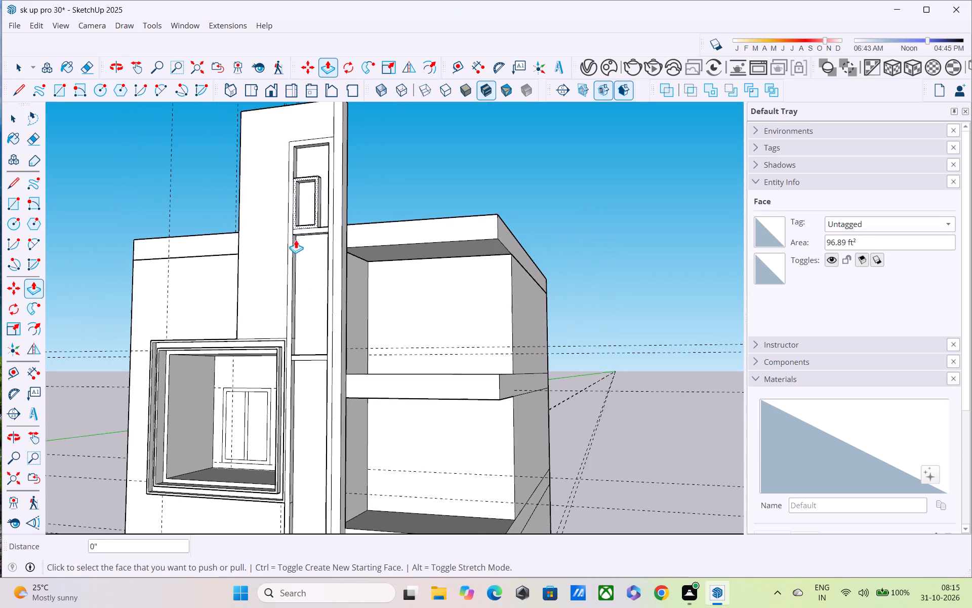
middle_click_drag(288, 305, 348, 303)
scroll(349, 302, "down", 3)
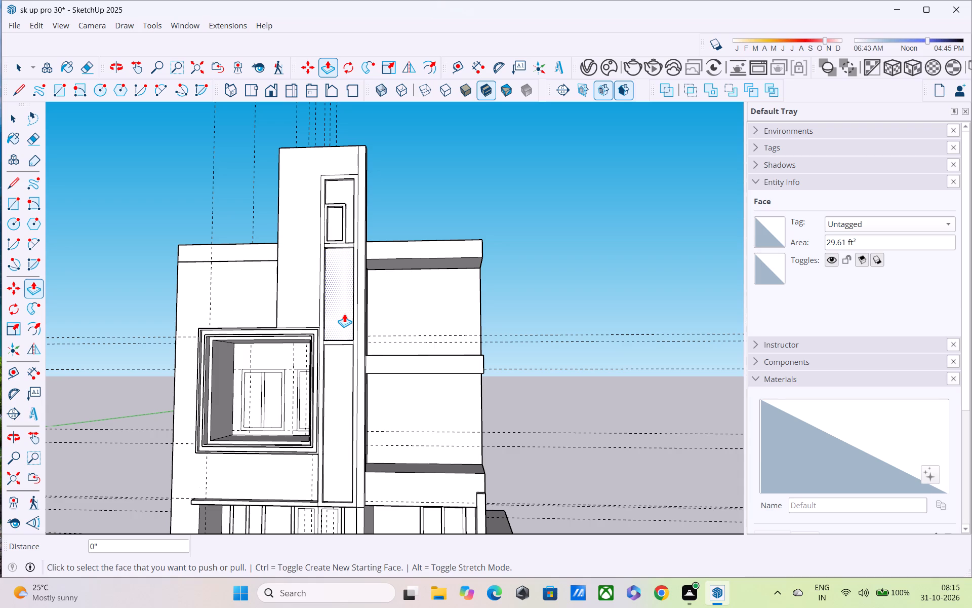
scroll(344, 314, "down", 1)
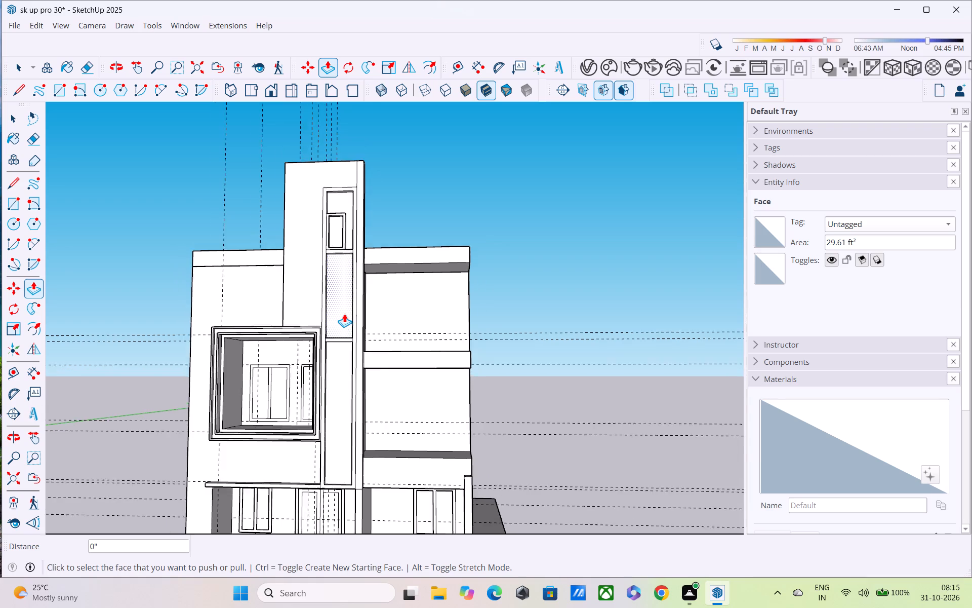
scroll(344, 314, "down", 3)
middle_click_drag(356, 325, 460, 340)
scroll(460, 340, "down", 4)
middle_click_drag(461, 341, 269, 499)
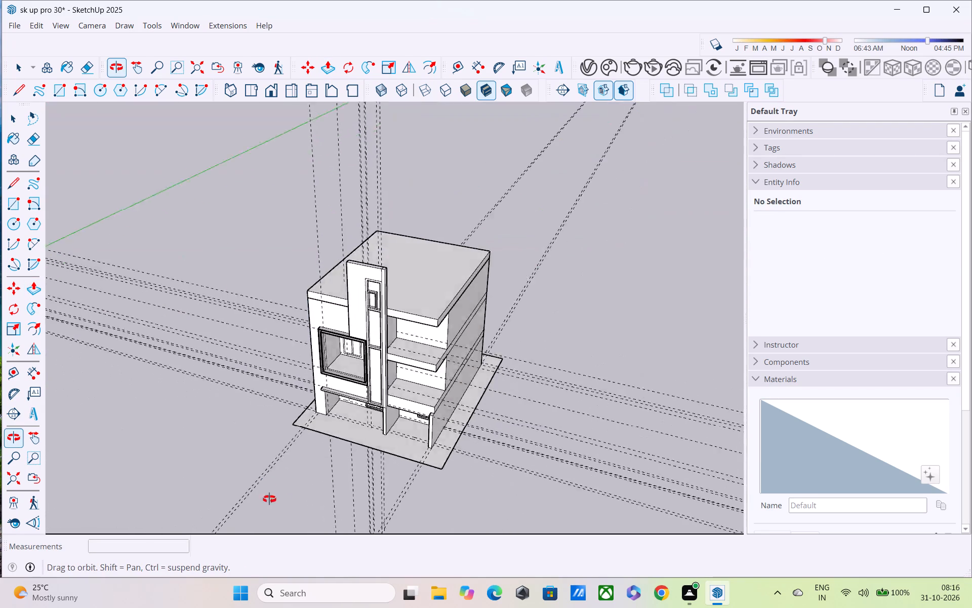
middle_click_drag(269, 499, 373, 381)
middle_click_drag(357, 413, 377, 319)
scroll(358, 392, "up", 4)
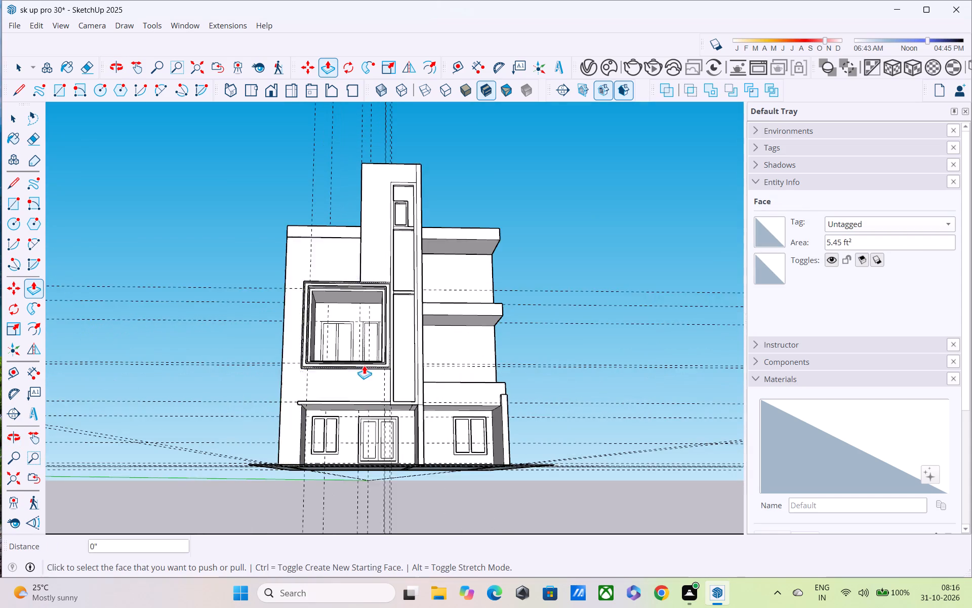
Draw a line across the floor of the large framed opening, about 1' 3/8" behind its front edge.
scroll(364, 361, "up", 5)
middle_click_drag(358, 360, 332, 435)
scroll(342, 398, "up", 5)
middle_click_drag(336, 392, 294, 484)
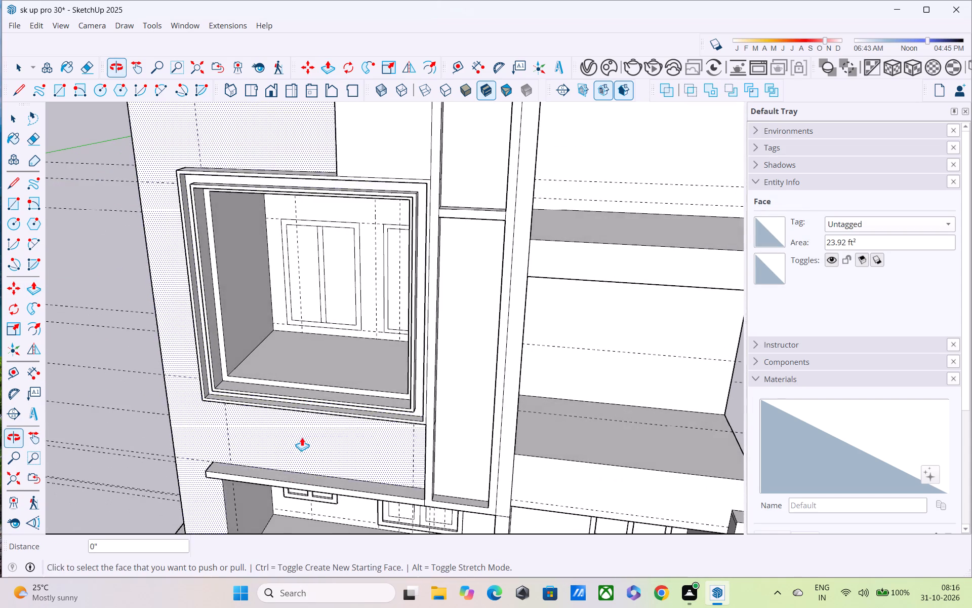
scroll(308, 384, "up", 3)
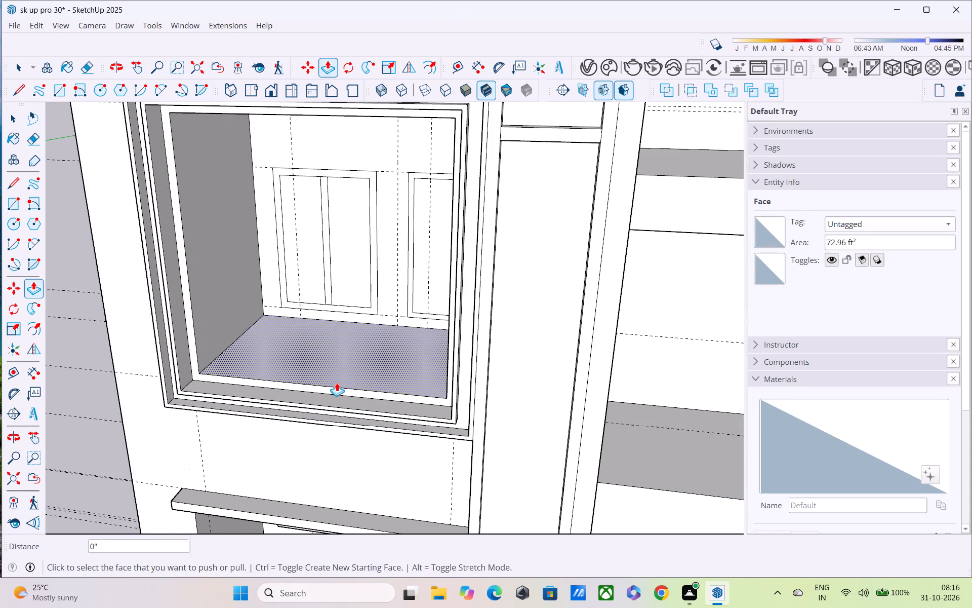
middle_click_drag(336, 385, 295, 432)
scroll(269, 334, "up", 6)
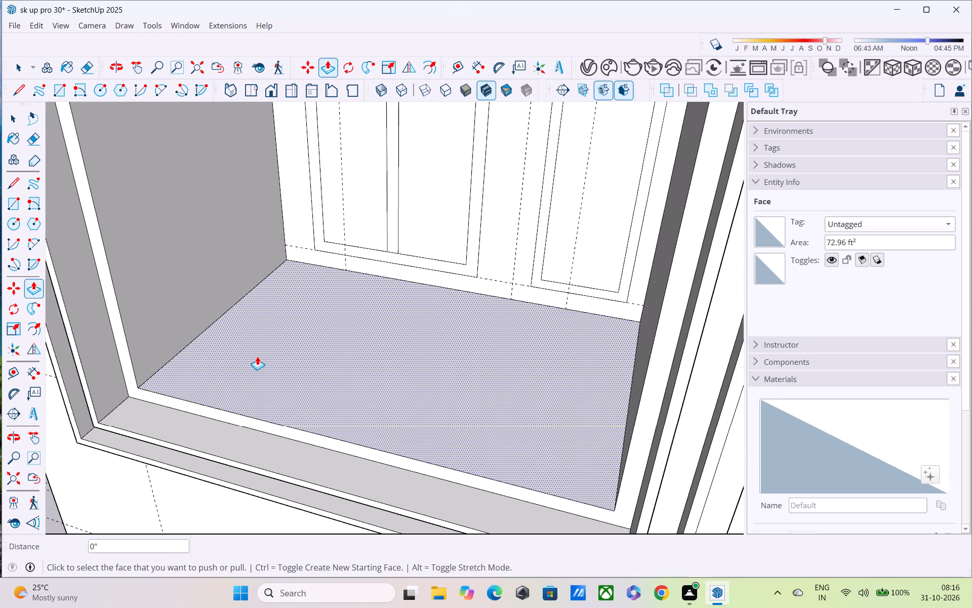
key("l")
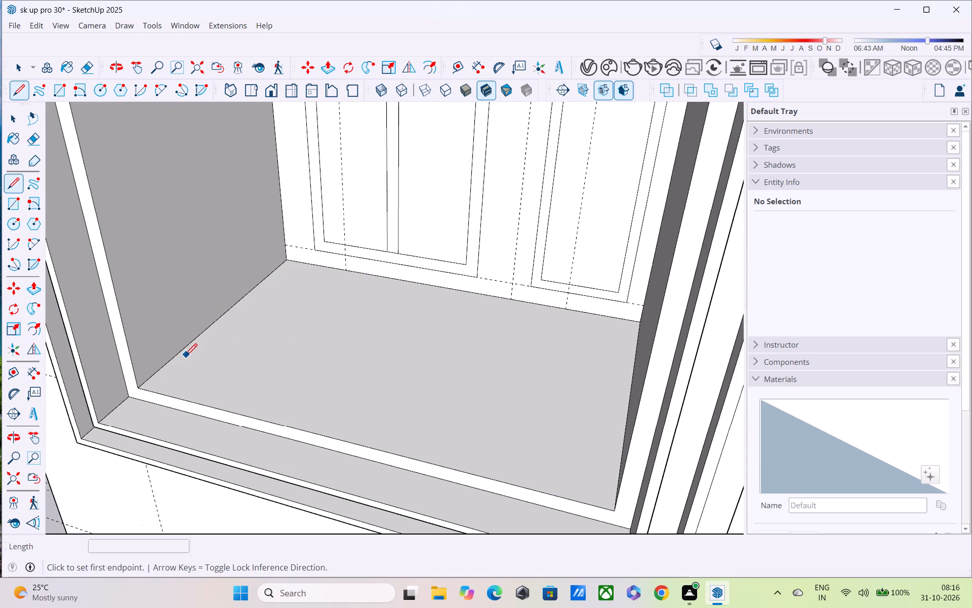
left_click(143, 385)
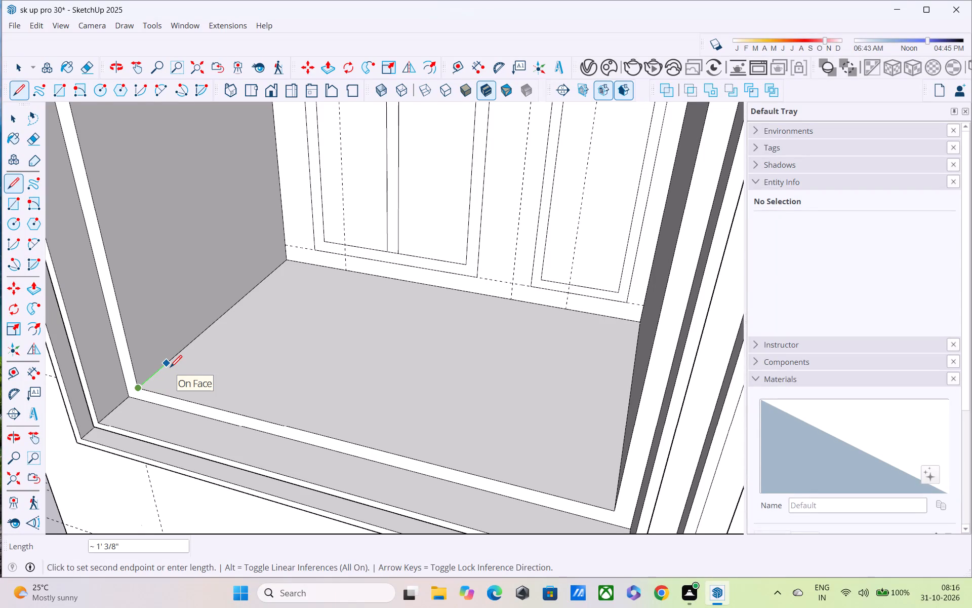
left_click(170, 368)
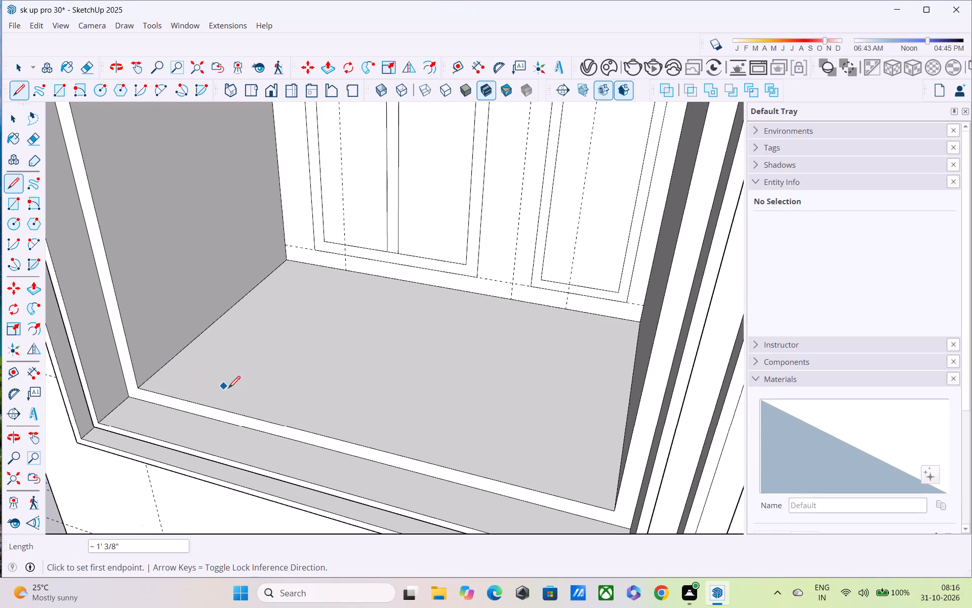
left_click(166, 364)
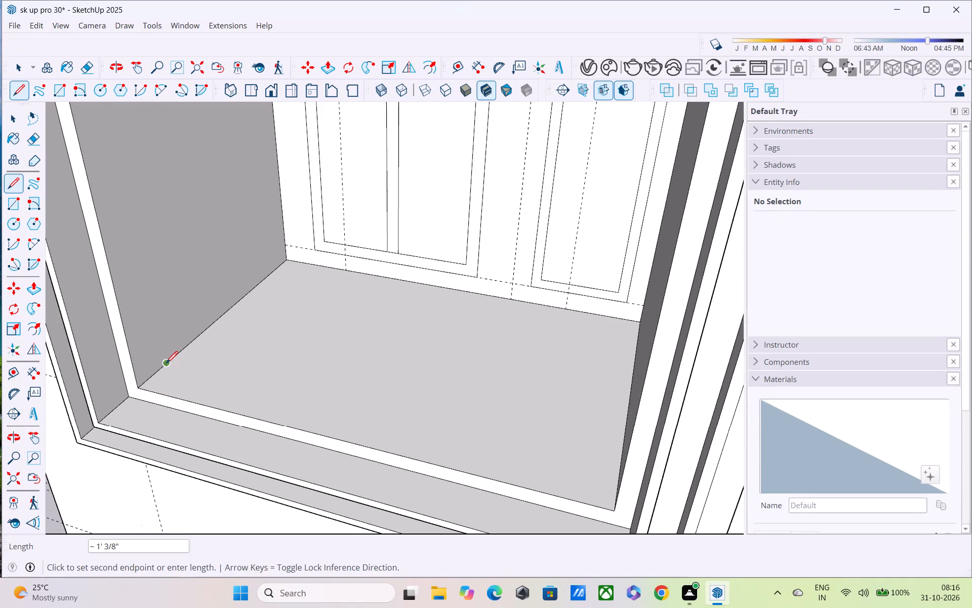
middle_click_drag(475, 434, 690, 429)
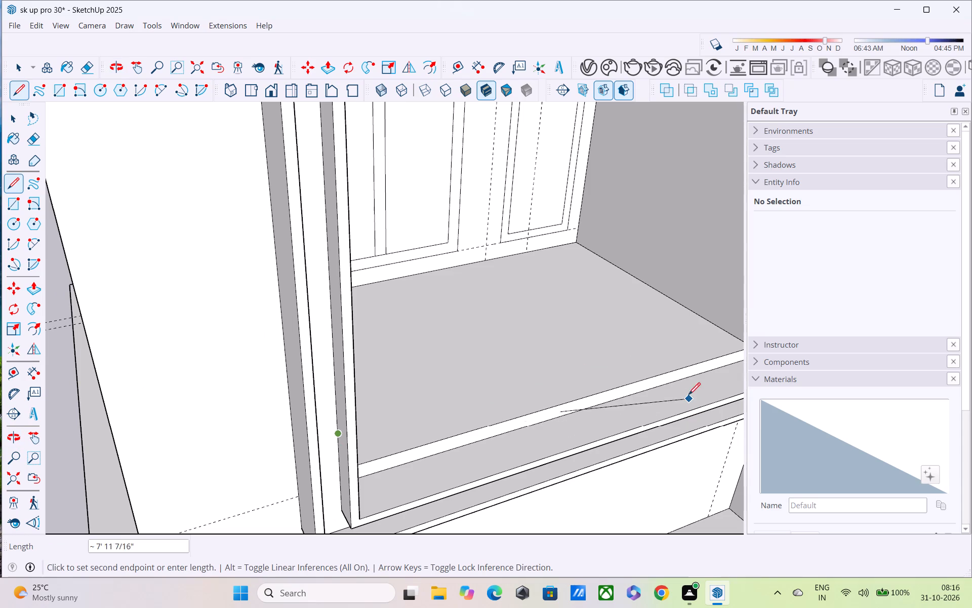
left_click(722, 332)
middle_click_drag(694, 337, 525, 353)
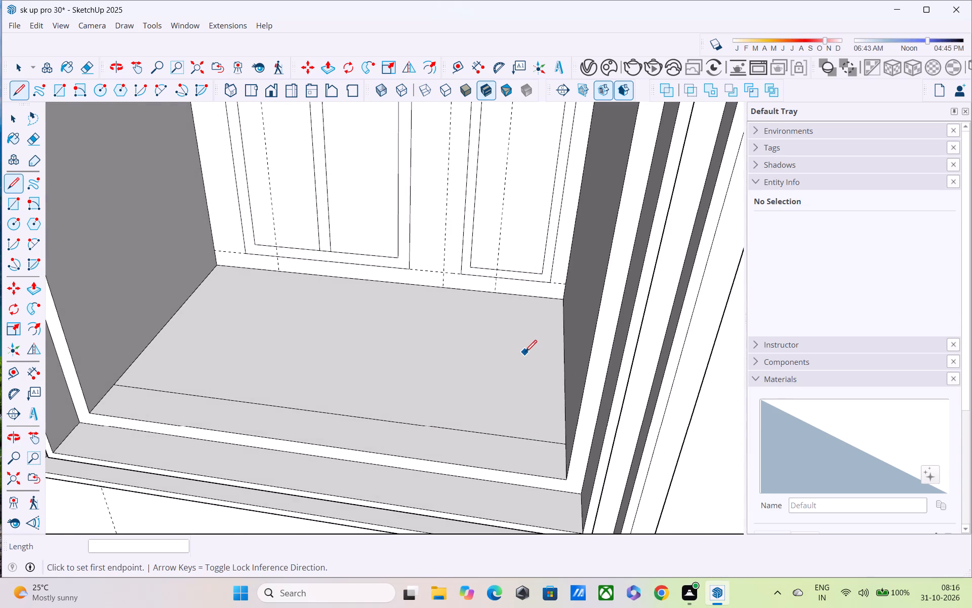
Raise the narrow front strip of the framed opening's floor by 1.5' to form a low parapet.
key("p")
left_click(475, 437)
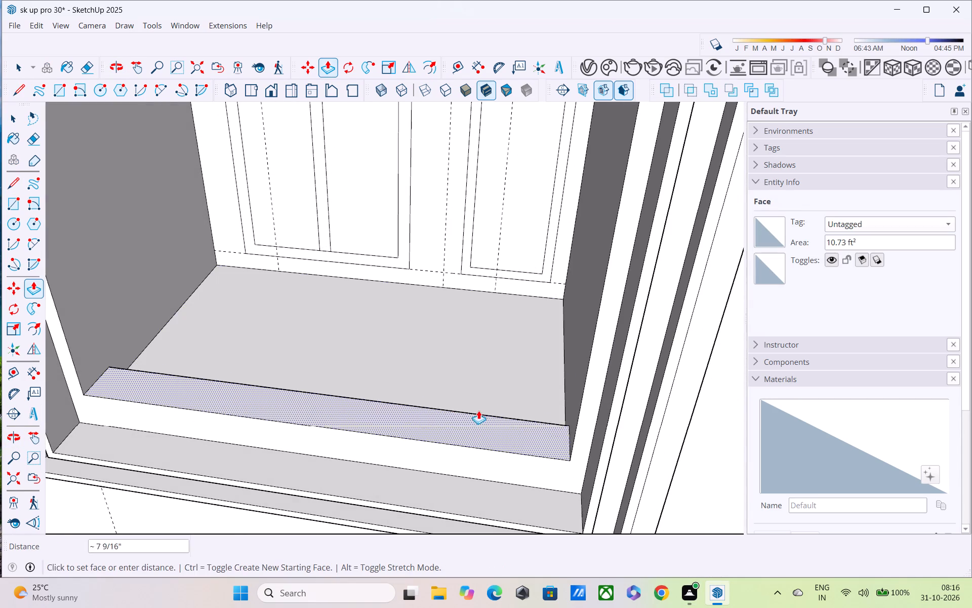
middle_click_drag(475, 399, 501, 294)
scroll(501, 280, "down", 1)
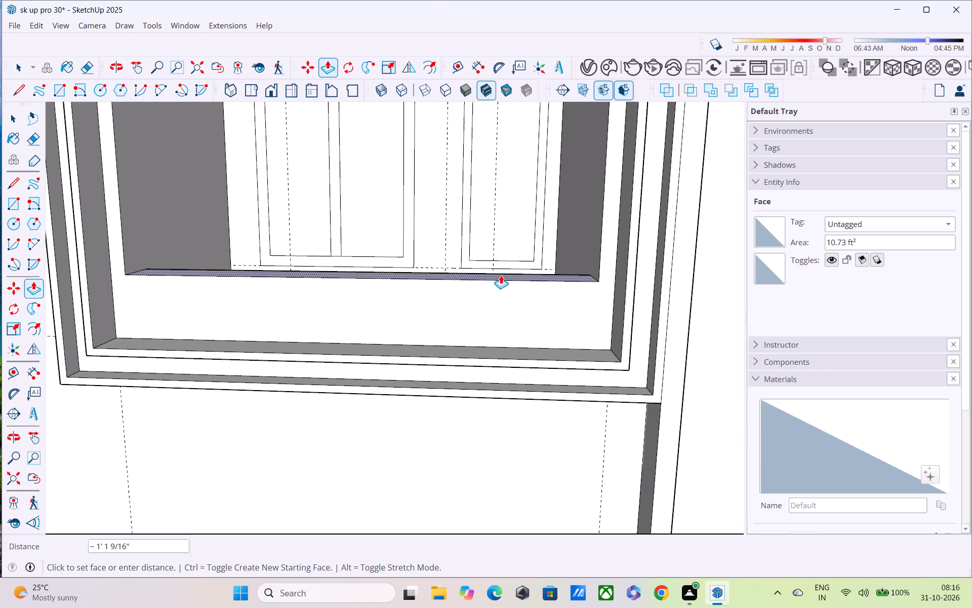
type("1.5'")
key("Return")
scroll(501, 275, "down", 2)
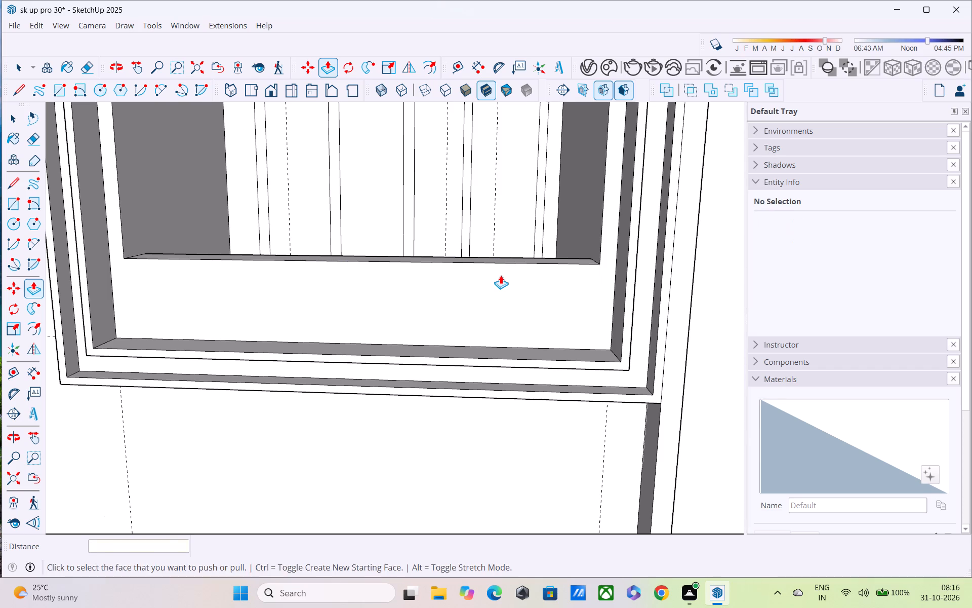
Examine the raised parapet and how its front meets the surrounding stepped frame.
scroll(501, 275, "down", 3)
middle_click_drag(479, 273, 470, 245)
scroll(463, 233, "down", 5)
middle_click_drag(456, 251, 485, 381)
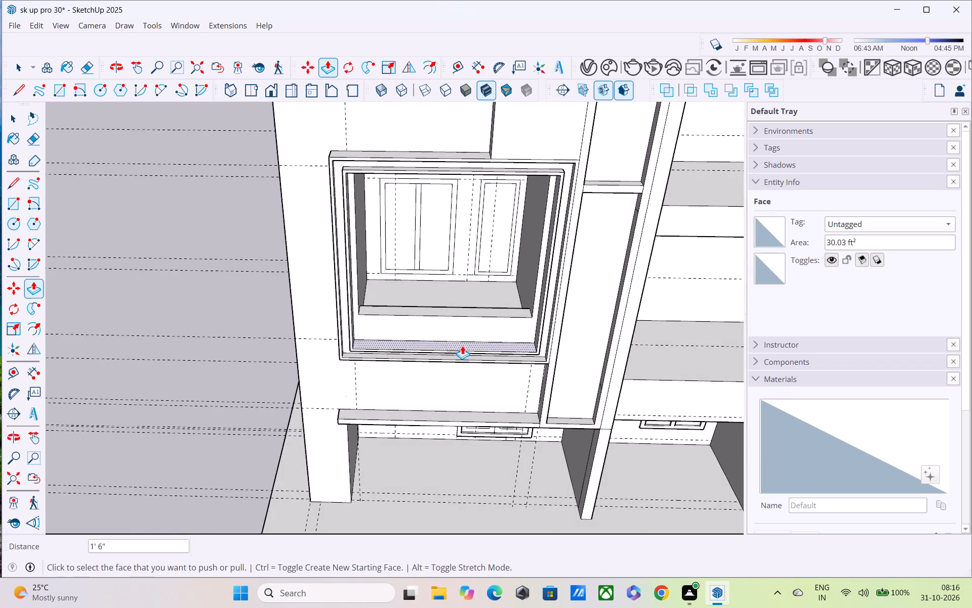
scroll(462, 344, "up", 4)
middle_click_drag(433, 314, 421, 245)
scroll(419, 242, "down", 3)
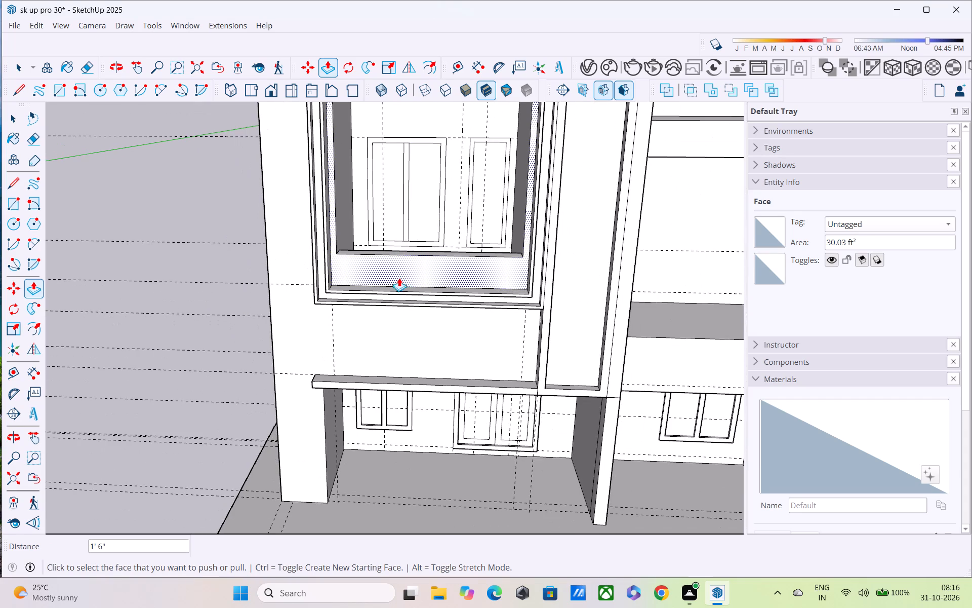
key("space")
key("l")
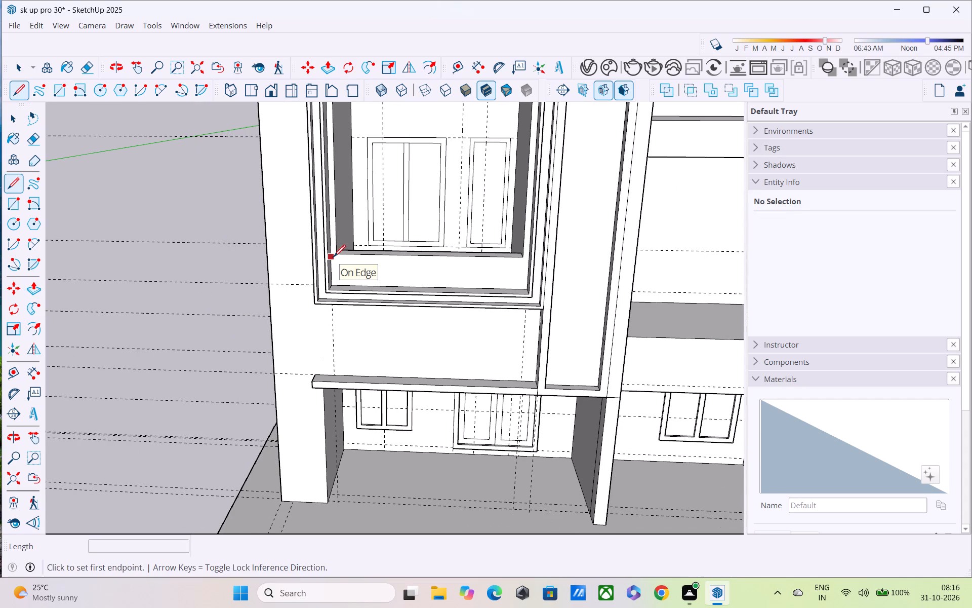
key("space")
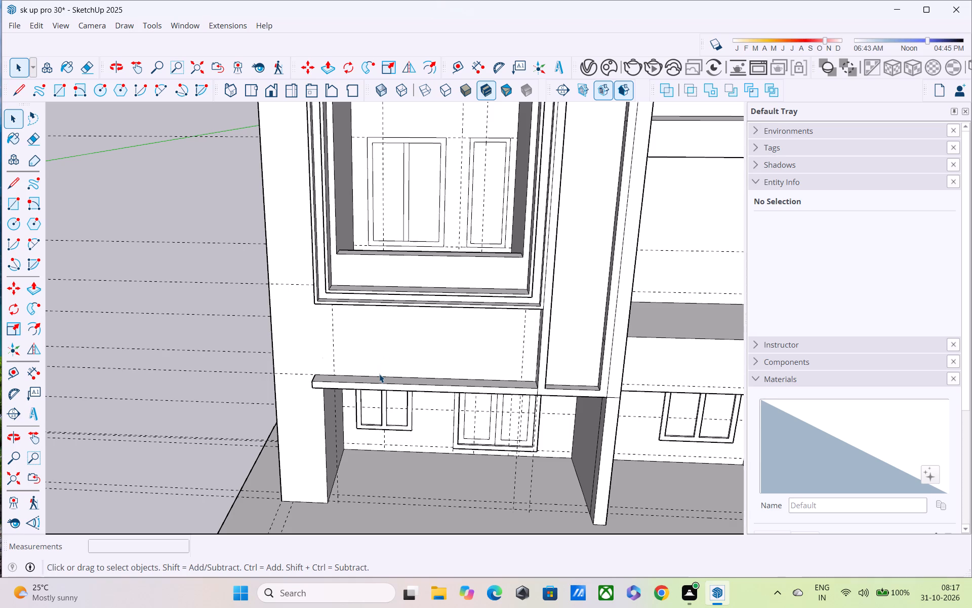
Place a vertical guide 4" in from the stepped frame's inner edge at the parapet's left end.
key("t")
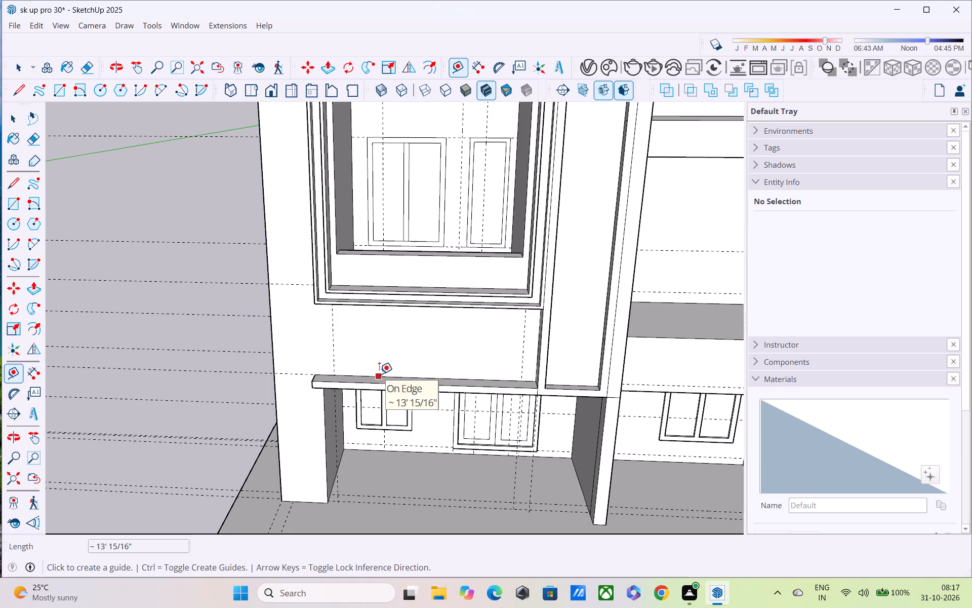
scroll(368, 382, "up", 3)
scroll(335, 269, "up", 1, "shift")
middle_click_drag(337, 281, 354, 364, "shift")
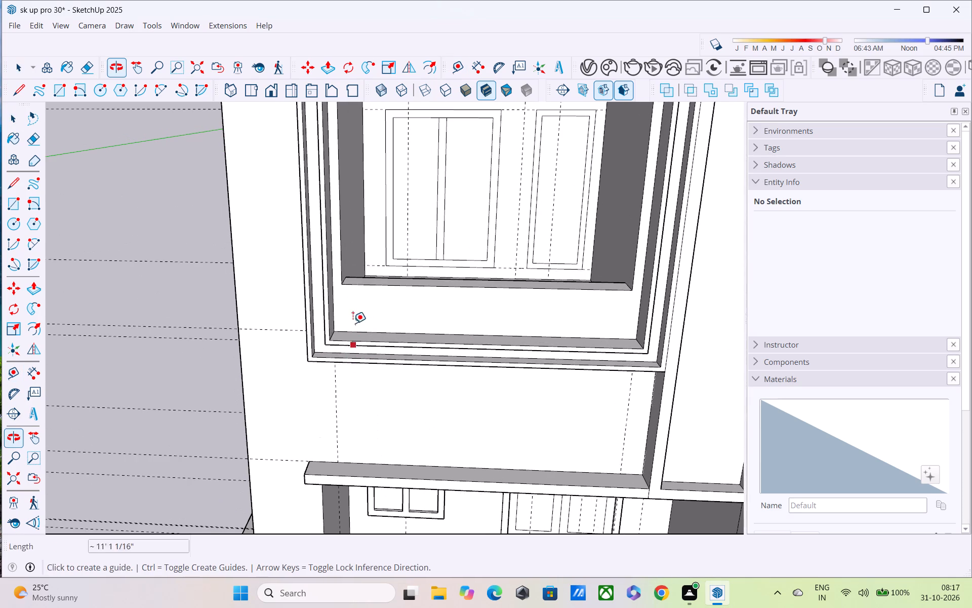
scroll(351, 287, "up", 3)
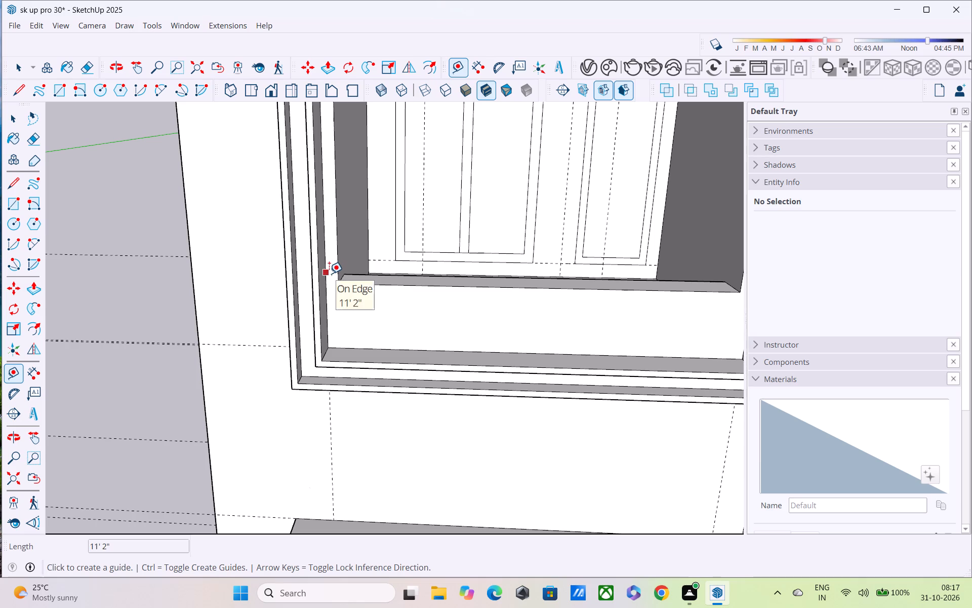
left_click(329, 274)
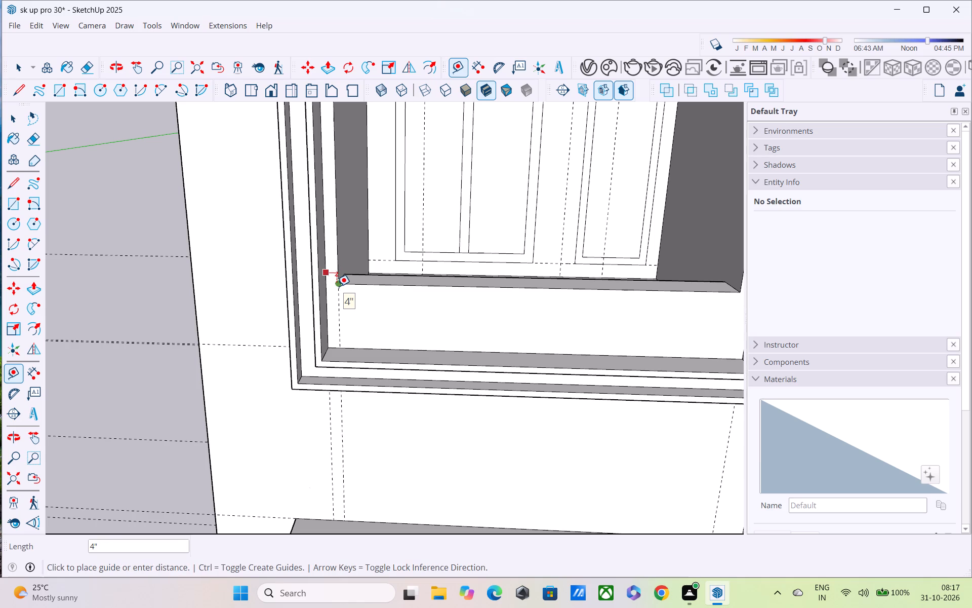
left_click(337, 286)
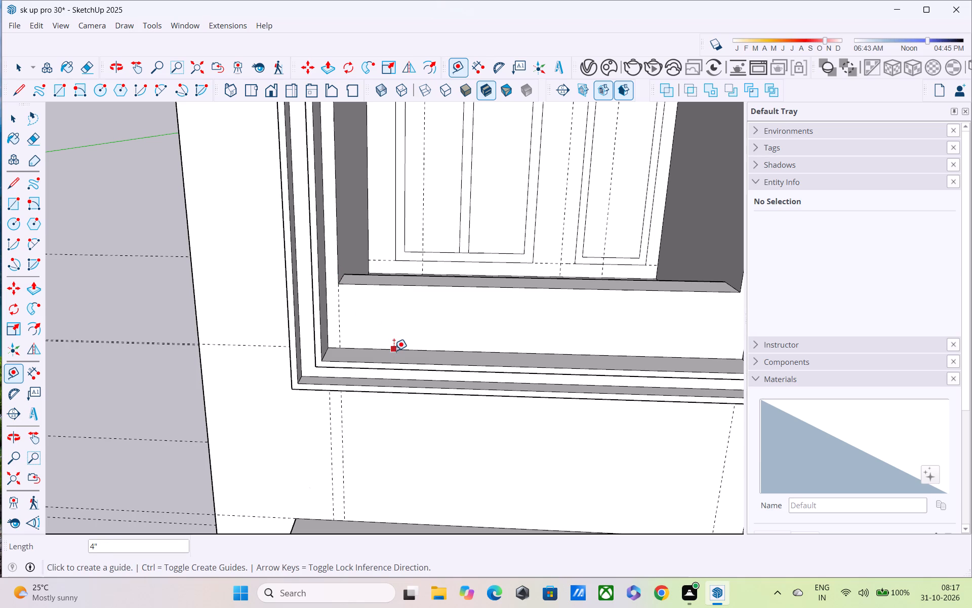
Place a horizontal guide across the parapet's front face, about 1 3/4" above its bottom edge.
left_click(394, 351)
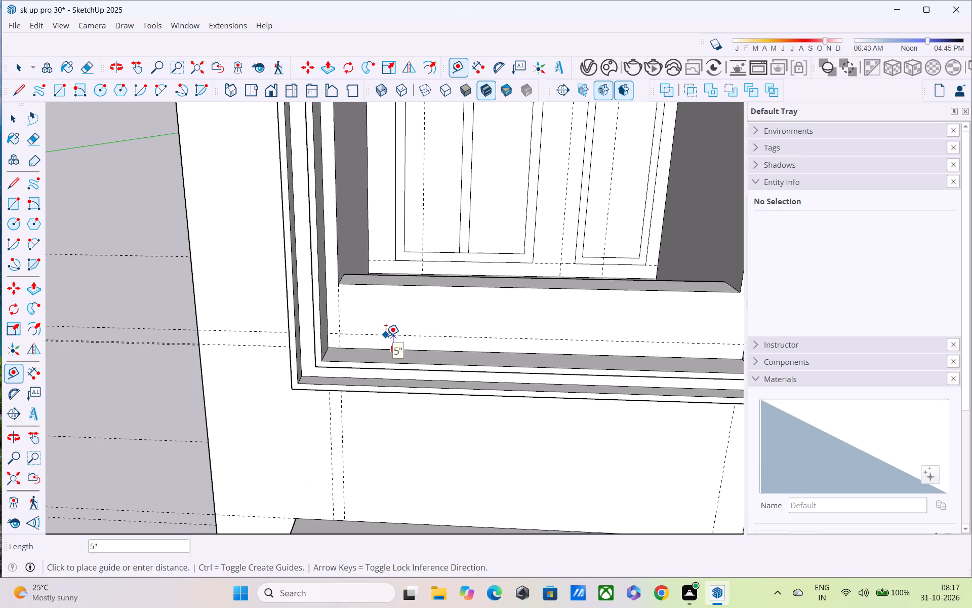
scroll(386, 335, "up", 3)
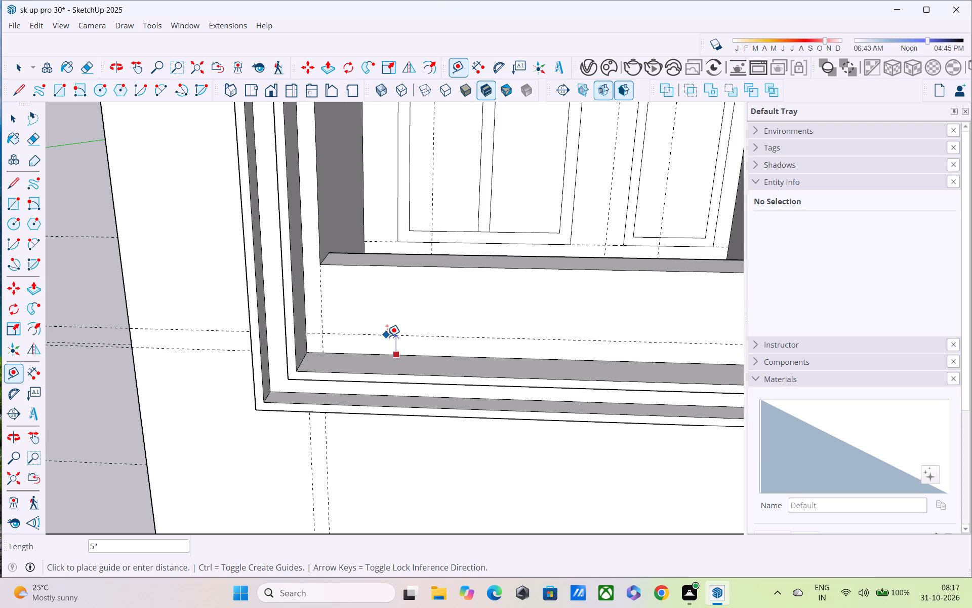
scroll(385, 343, "down", 5)
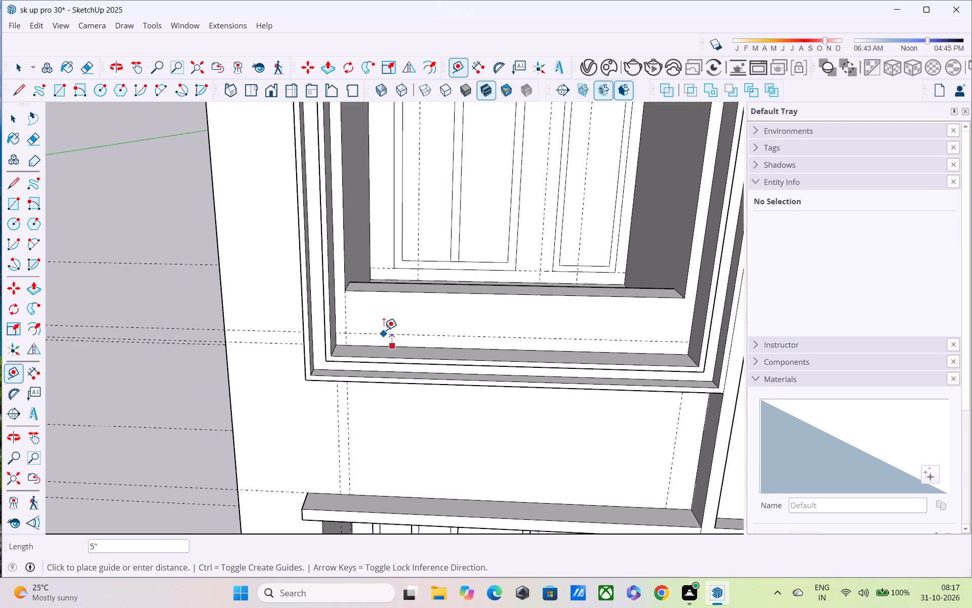
scroll(386, 343, "up", 8)
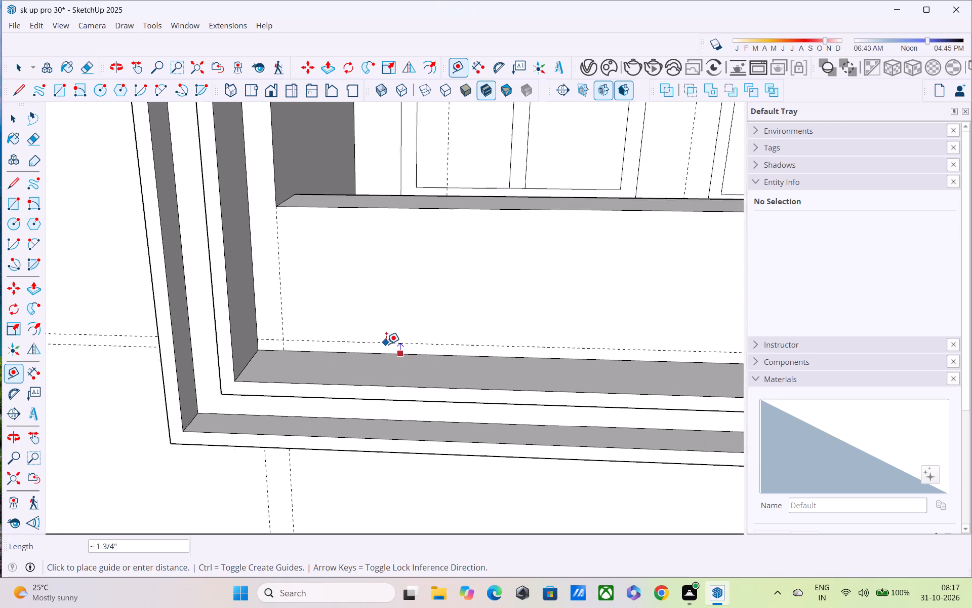
scroll(386, 344, "up", 2)
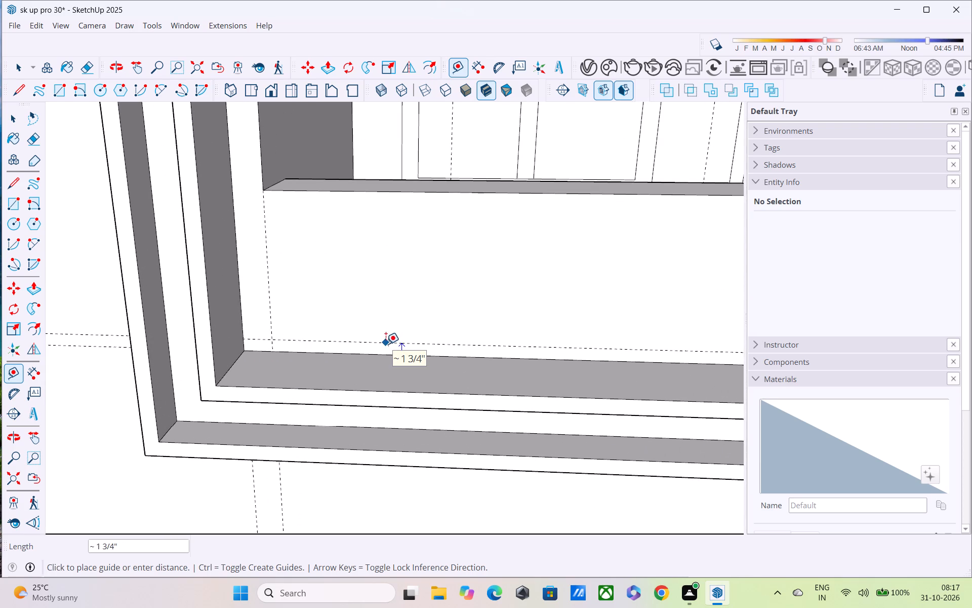
left_click(386, 344)
Place a matching vertical guide 4" in from the frame's inner edge at the parapet's right end.
scroll(395, 346, "down", 11)
middle_click_drag(417, 358, 410, 357)
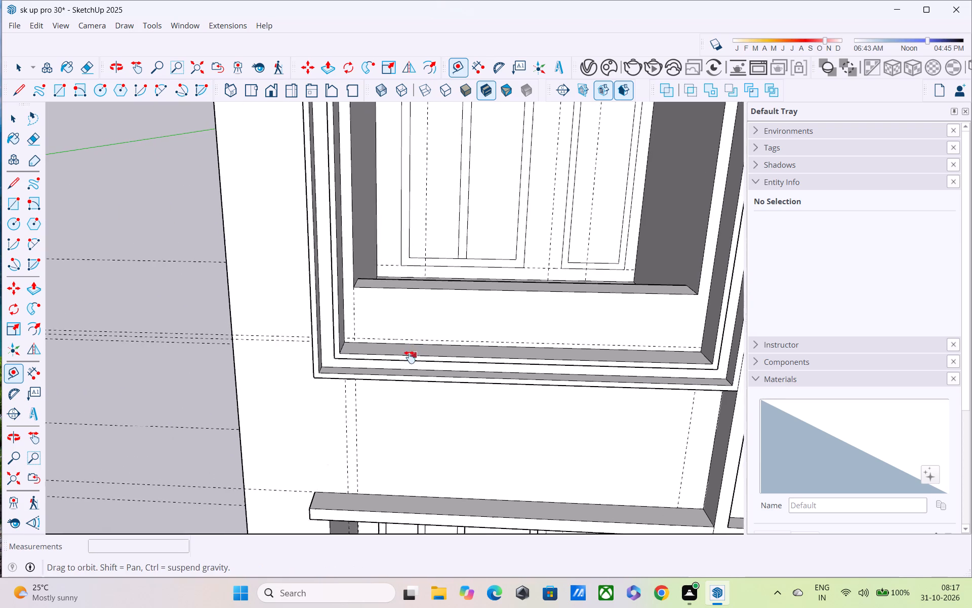
middle_click_drag(410, 357, 277, 363)
middle_click_drag(597, 277, 636, 240)
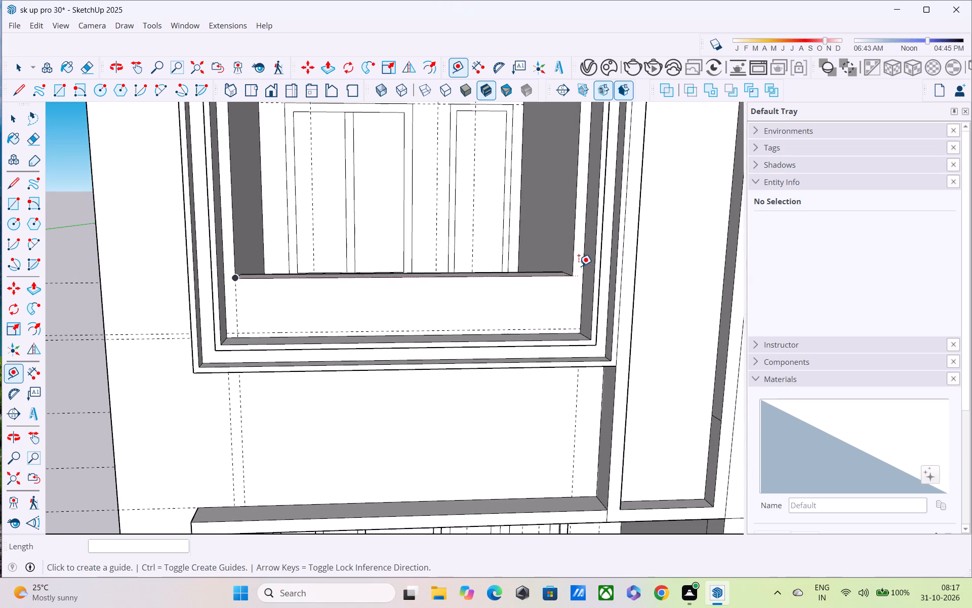
left_click(586, 245)
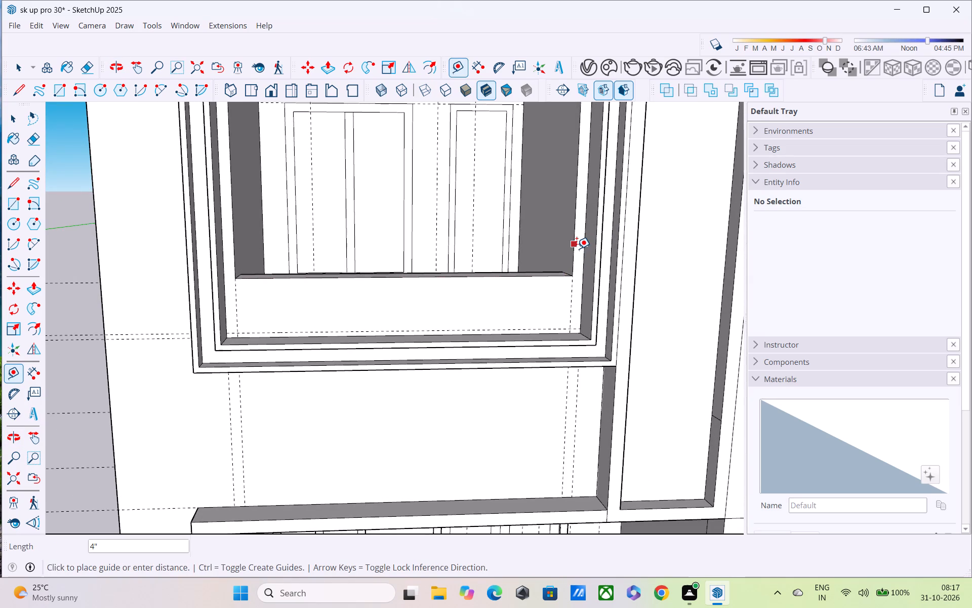
left_click(572, 257)
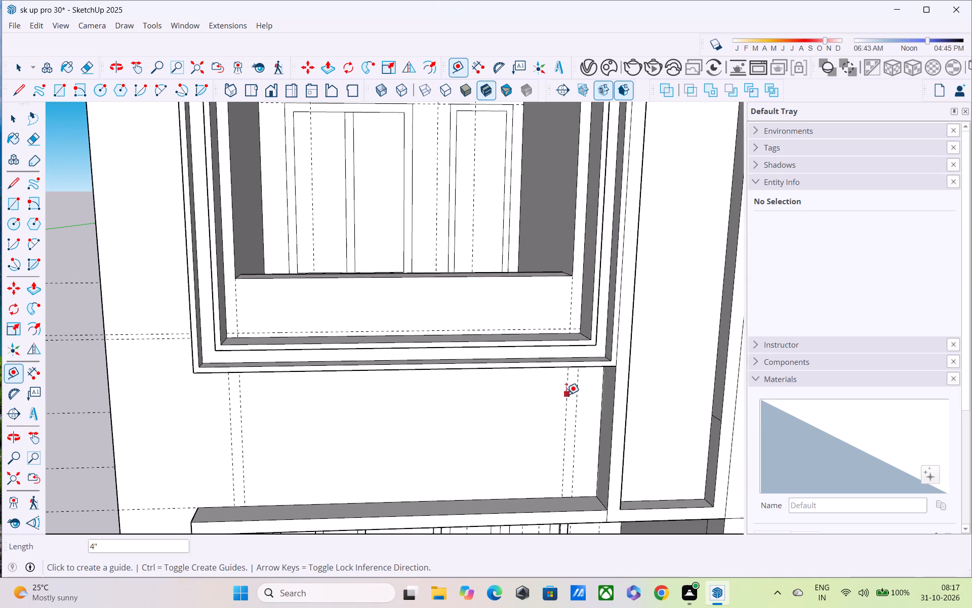
Draw lines along the guides down one parapet end, across near its base and up the other end, separating its face from the border.
key("l")
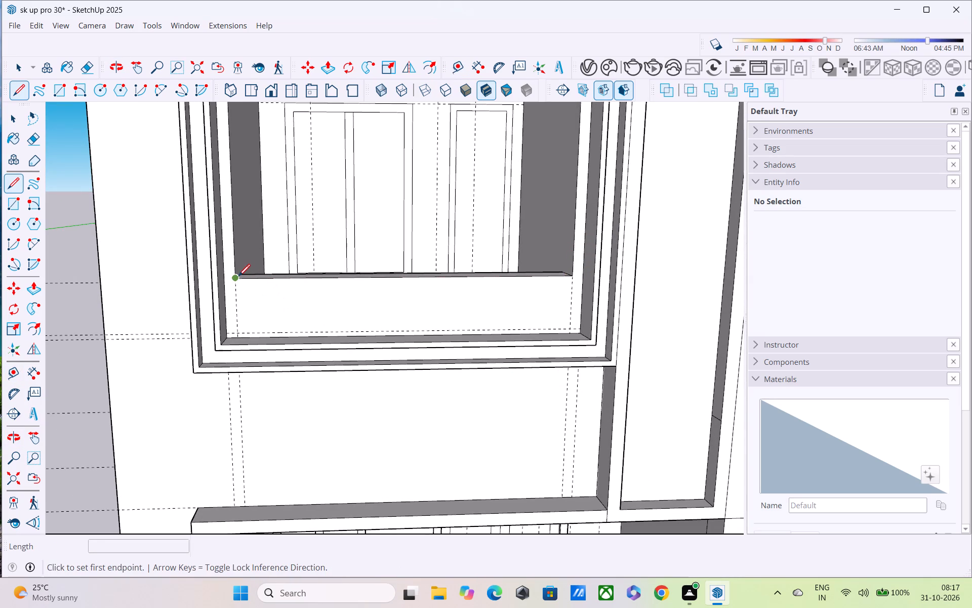
left_click(237, 280)
left_click(234, 332)
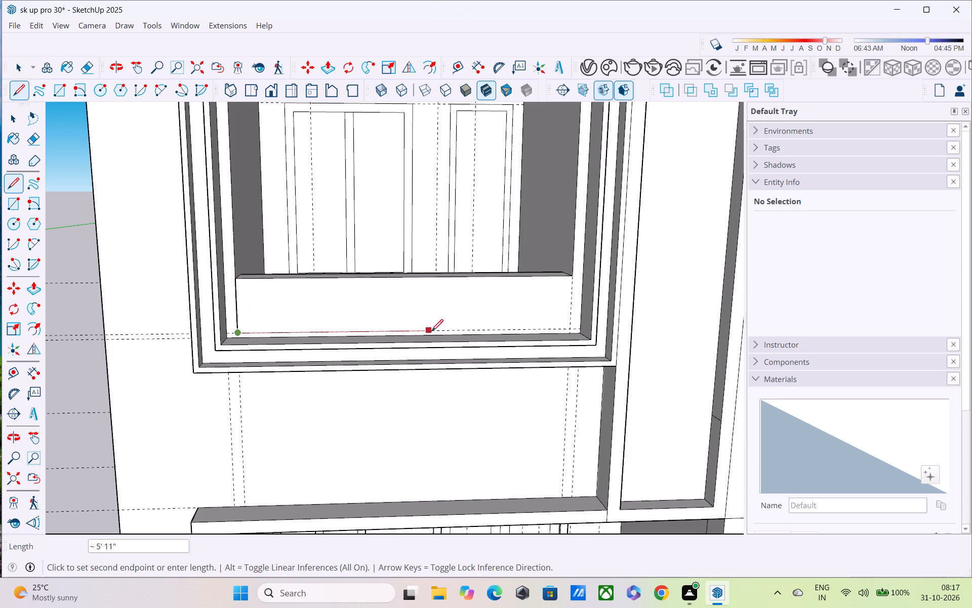
left_click(567, 330)
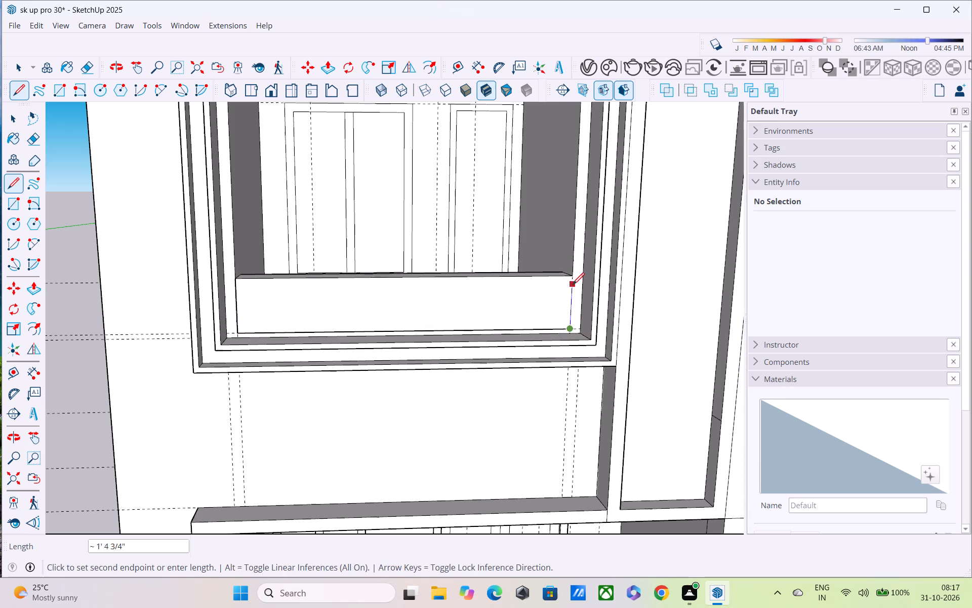
left_click(574, 281)
middle_click_drag(567, 299, 566, 277)
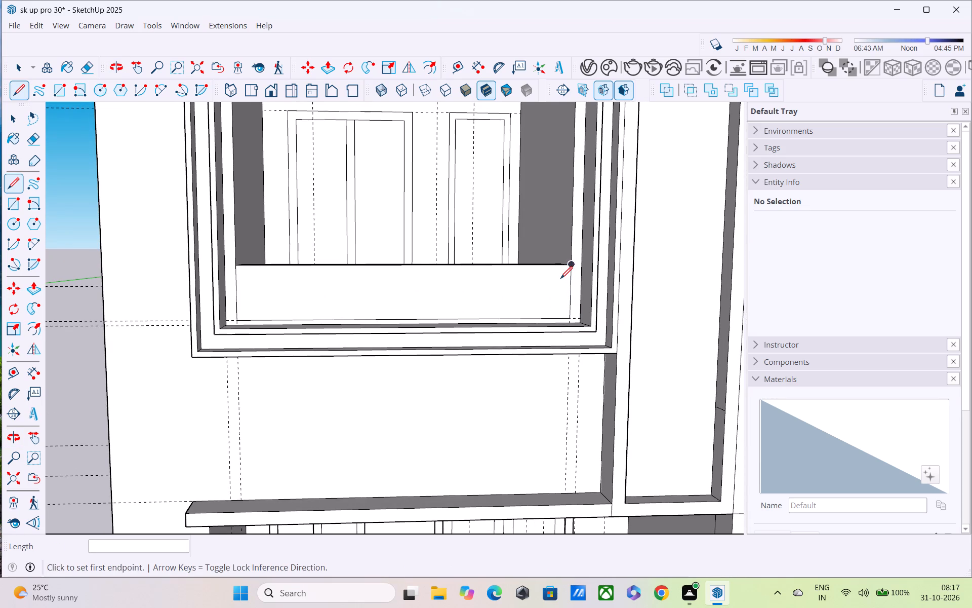
key("p")
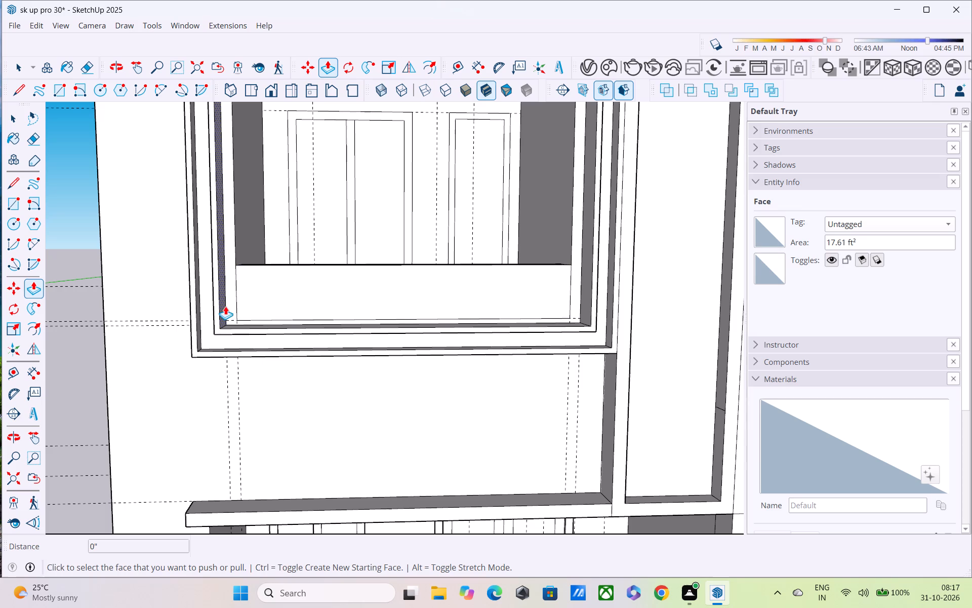
key("Escape")
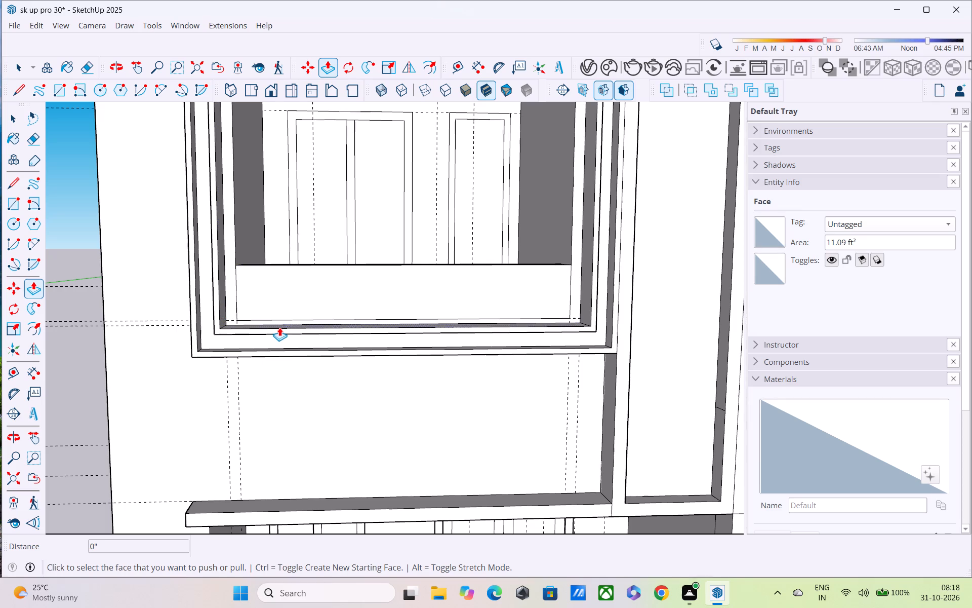
Erase the horizontal guide and the left vertical guide at the parapet's lower-left corner.
key("e")
scroll(314, 335, "up", 15)
left_click_drag(109, 286, 110, 288)
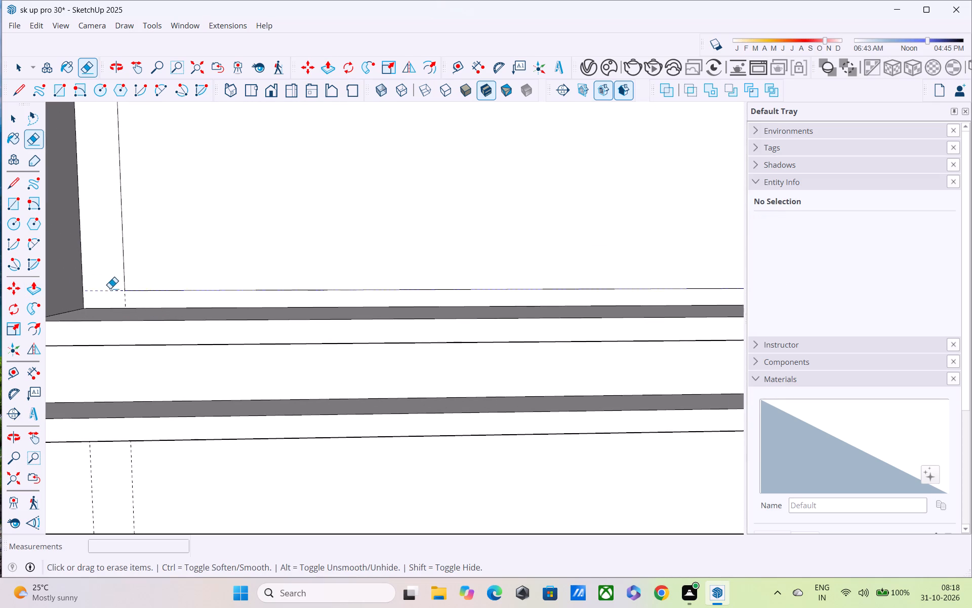
left_click_drag(110, 288, 120, 297)
left_click_drag(121, 297, 126, 302)
Pull the narrow border strip around the parapet face and opening outward by about 3 5/16".
scroll(134, 298, "down", 6)
middle_click_drag(195, 325, 80, 348, "shift")
scroll(74, 334, "down", 6)
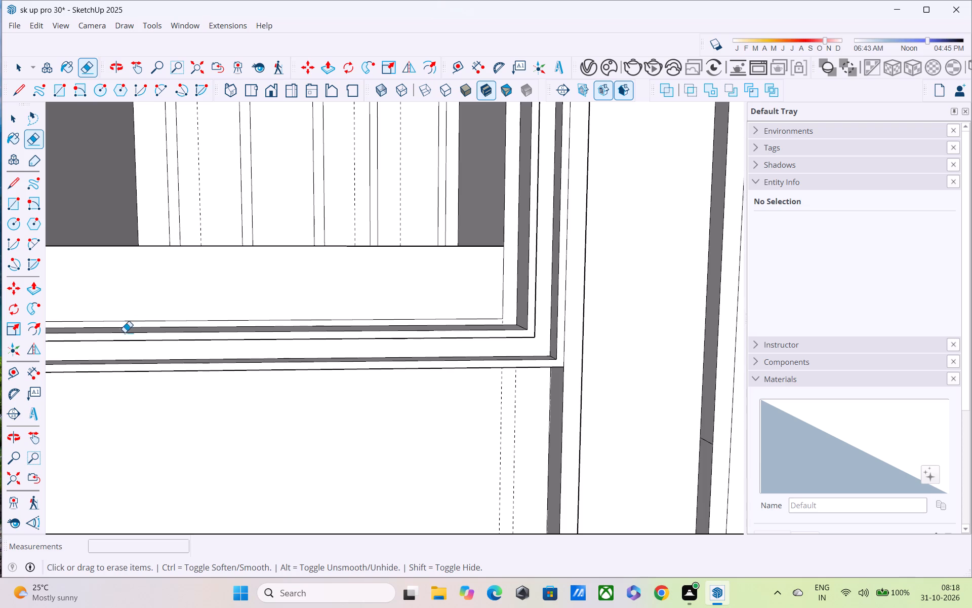
key("p")
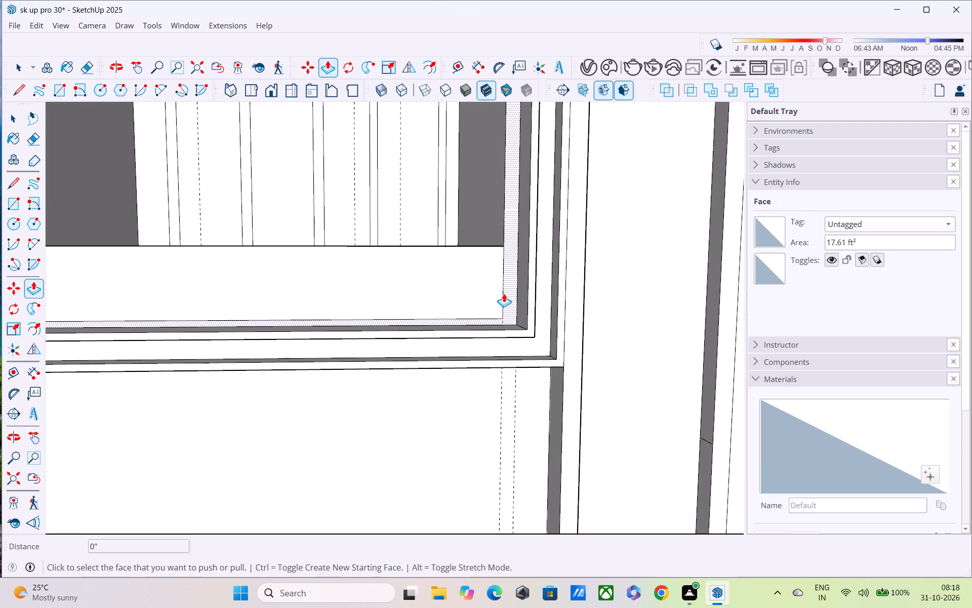
left_click(504, 293)
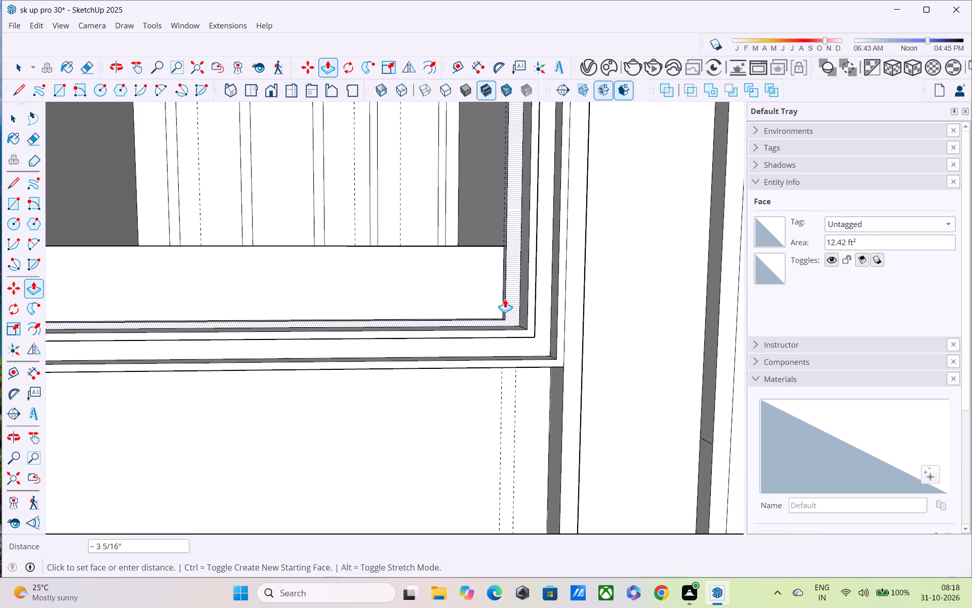
left_click(505, 299)
Examine the framed opening, its border strip and the parapet from several angles.
scroll(503, 299, "down", 10)
middle_click_drag(416, 325, 233, 379)
scroll(379, 311, "down", 3)
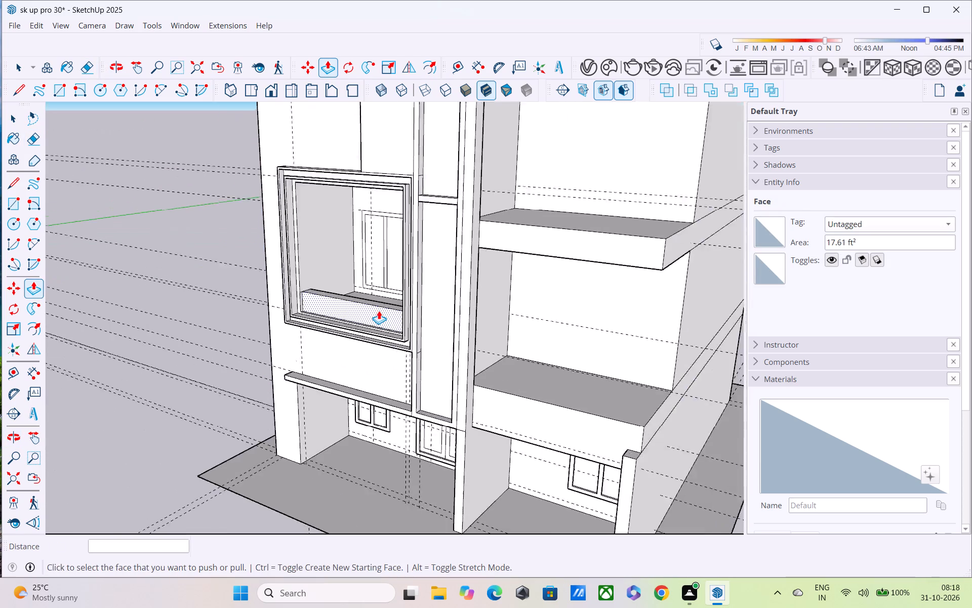
scroll(379, 311, "down", 2)
middle_click_drag(373, 313, 328, 257)
scroll(328, 255, "up", 6)
middle_click_drag(320, 253, 451, 305)
scroll(328, 218, "up", 2)
middle_click_drag(276, 293, 294, 220)
scroll(307, 195, "up", 1)
scroll(310, 191, "down", 5)
middle_click_drag(322, 258, 320, 259)
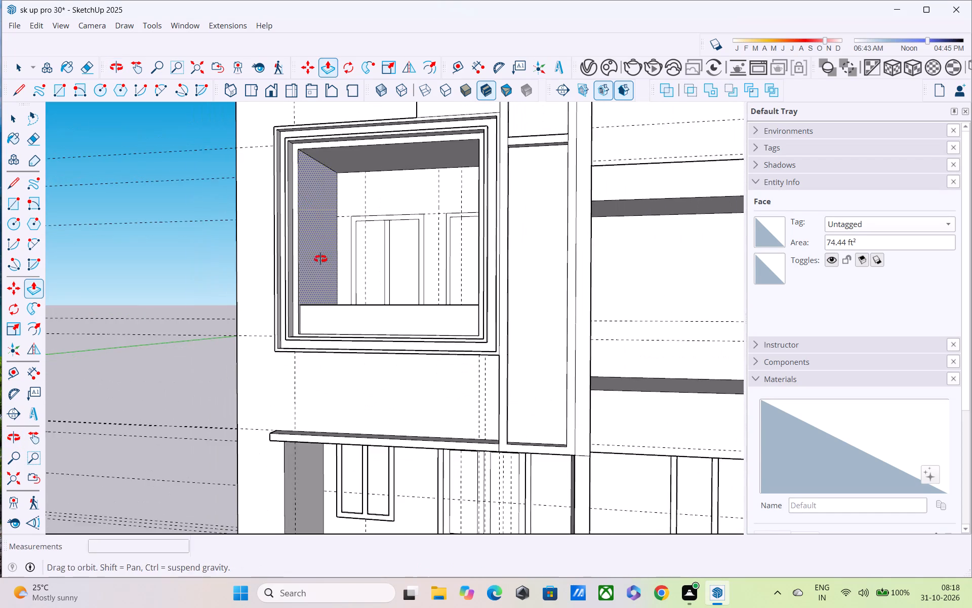
middle_click_drag(320, 259, 288, 283)
key("space")
scroll(501, 489, "up", 3)
middle_click_drag(385, 334, 545, 376)
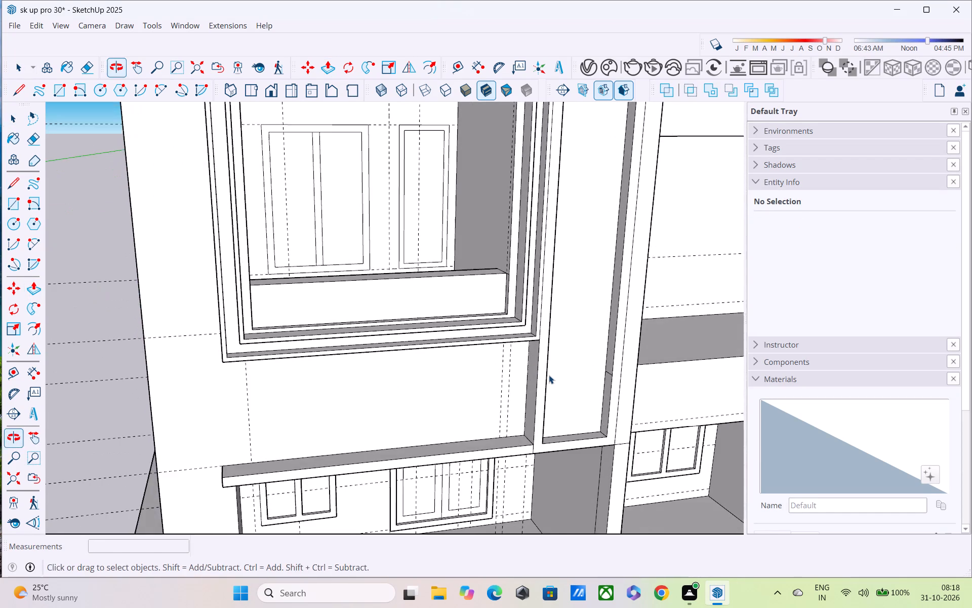
scroll(549, 374, "down", 3)
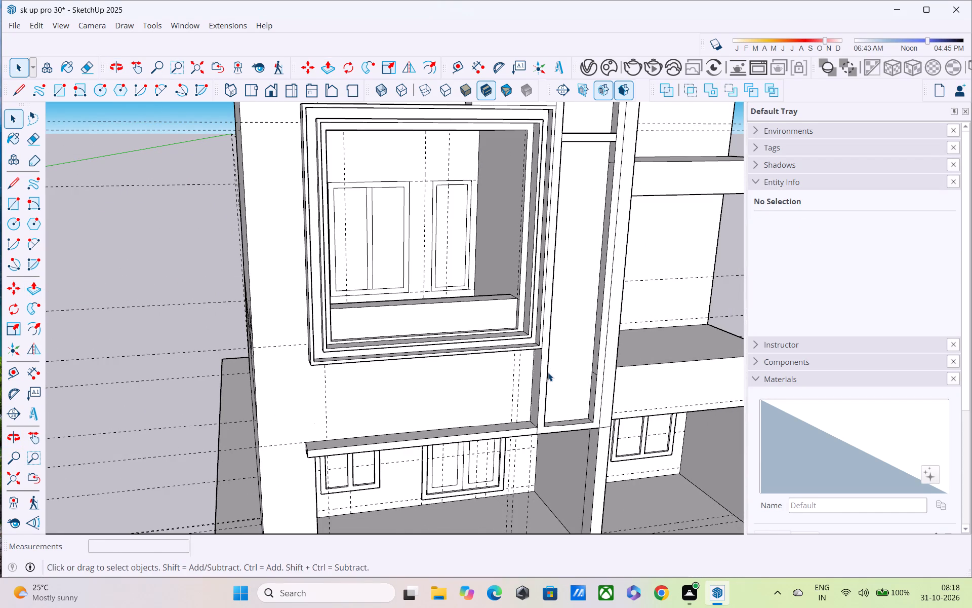
scroll(508, 417, "up", 4)
middle_click_drag(495, 391, 475, 435)
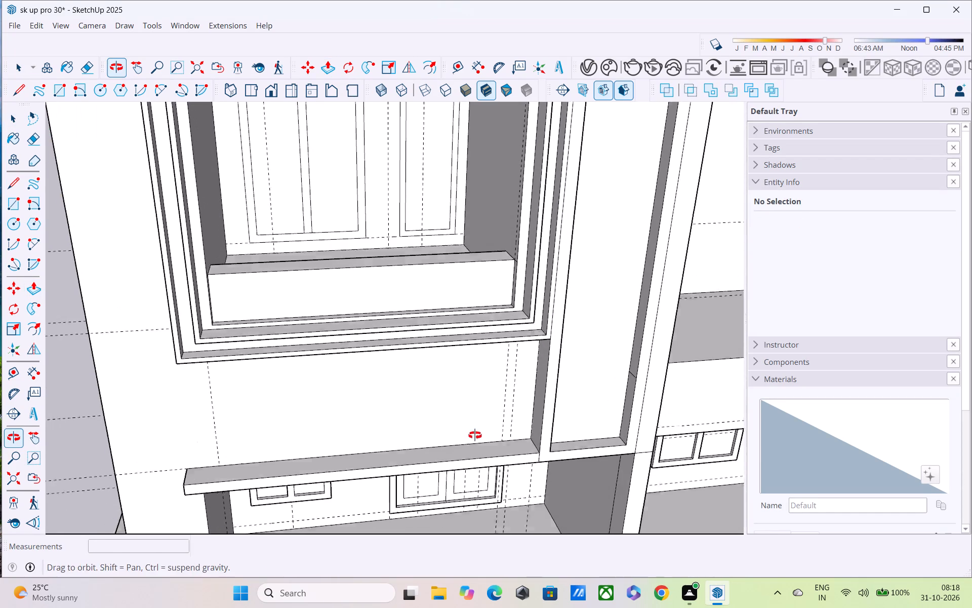
middle_click_drag(475, 435, 474, 437)
middle_click_drag(475, 438, 519, 516, "shift")
Lower the parapet's top face by 0.5' inside the framed opening.
scroll(517, 513, "up", 1, "shift")
middle_click_drag(518, 282, 407, 272)
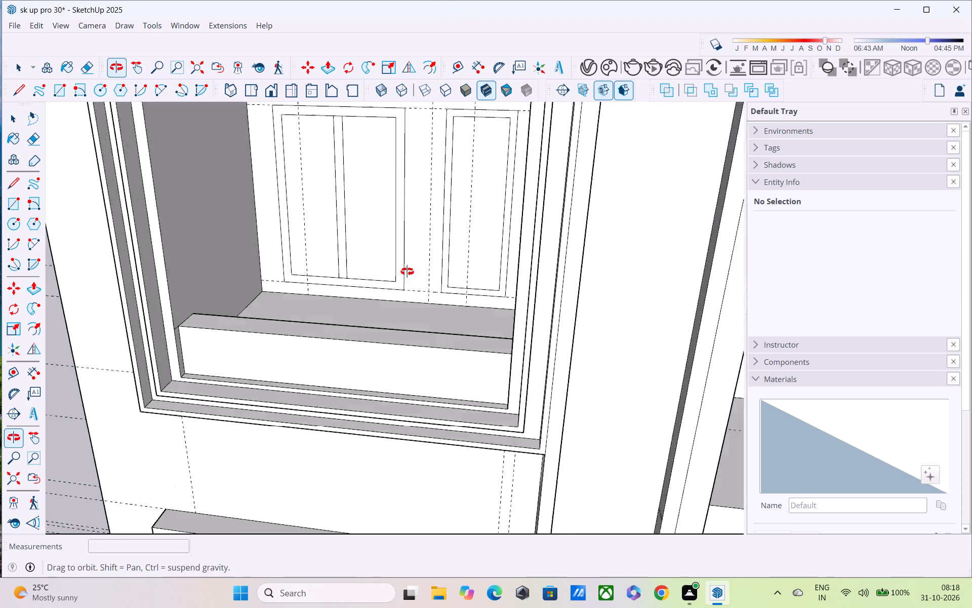
middle_click_drag(407, 272, 332, 230)
scroll(321, 220, "up", 3)
middle_click_drag(303, 223, 349, 327, "shift")
key("p")
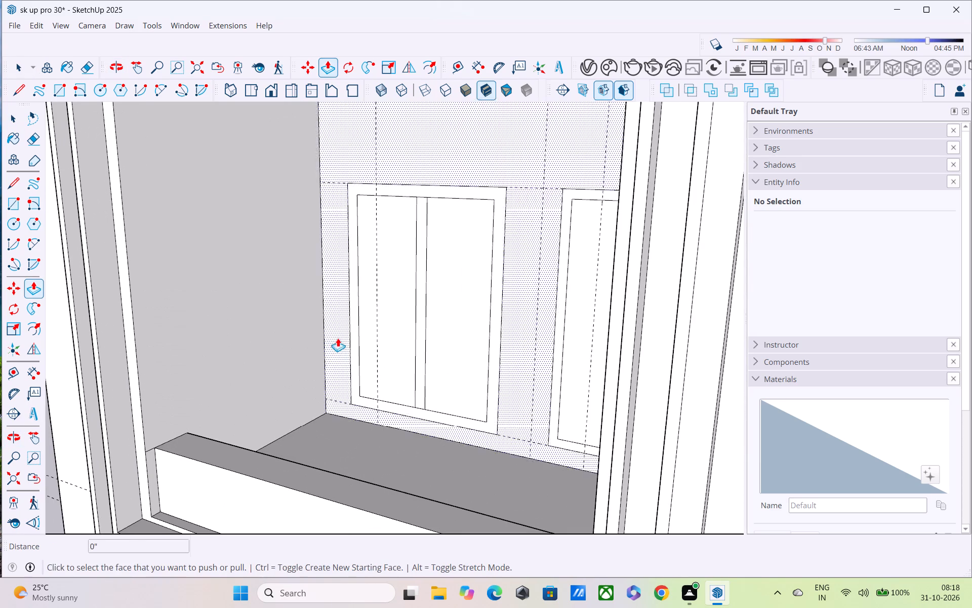
left_click(294, 469)
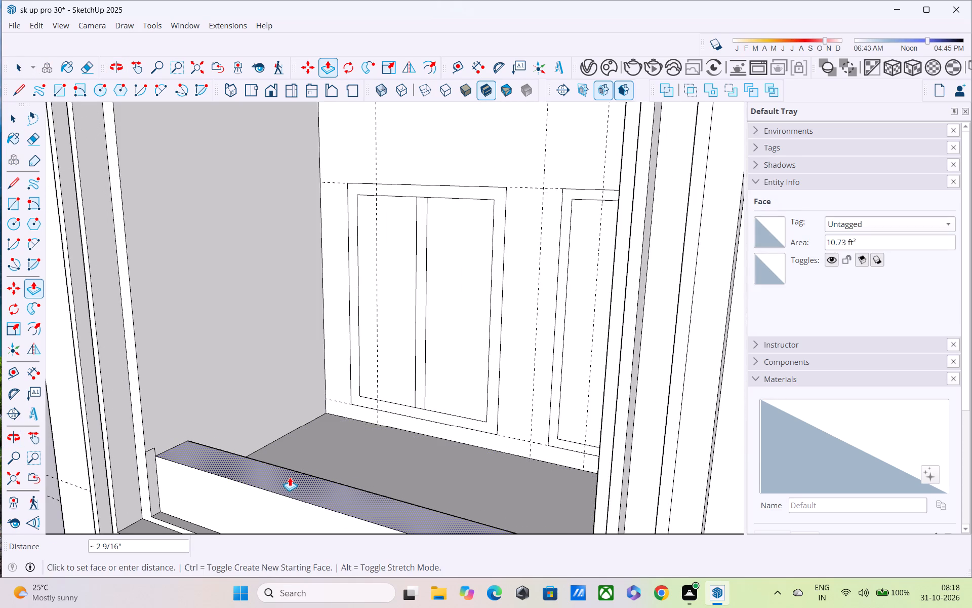
type("0.5'")
key("Return")
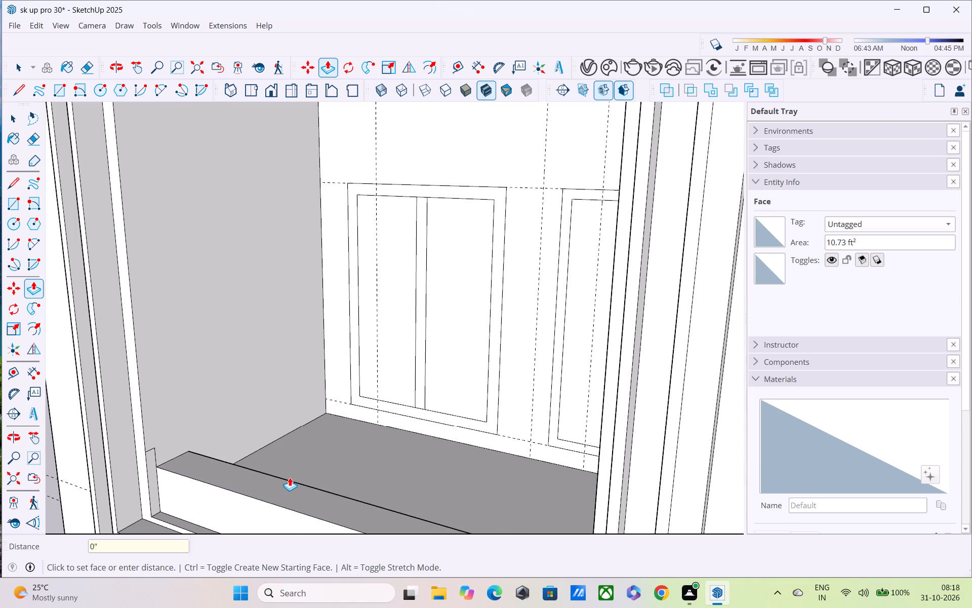
Erase the leftover border edges projecting above the parapet's left end.
scroll(290, 479, "down", 4)
middle_click_drag(333, 561, 343, 450)
middle_click_drag(337, 465, 385, 357)
scroll(391, 363, "up", 1)
scroll(399, 396, "down", 4)
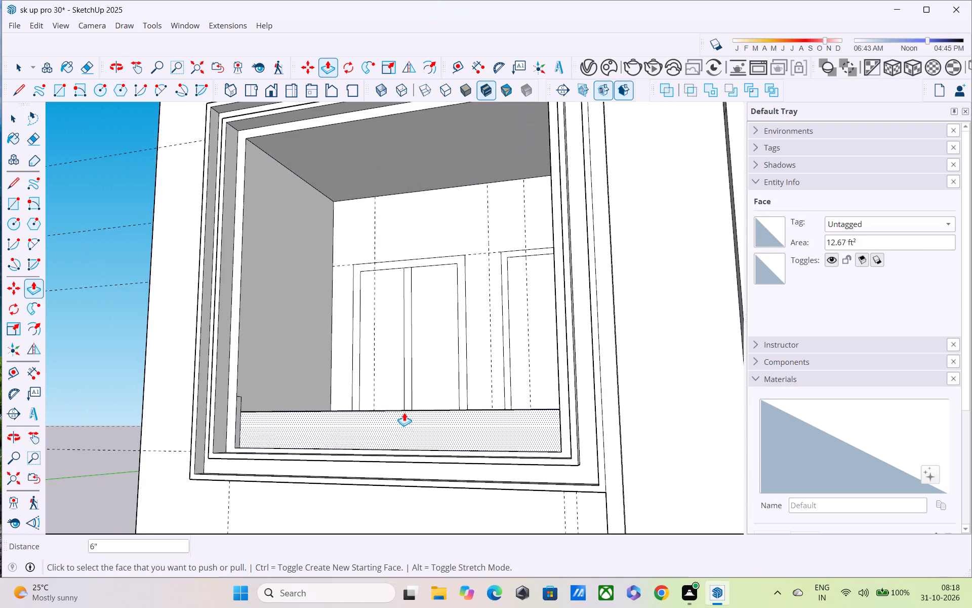
middle_click_drag(403, 409, 412, 336, "shift")
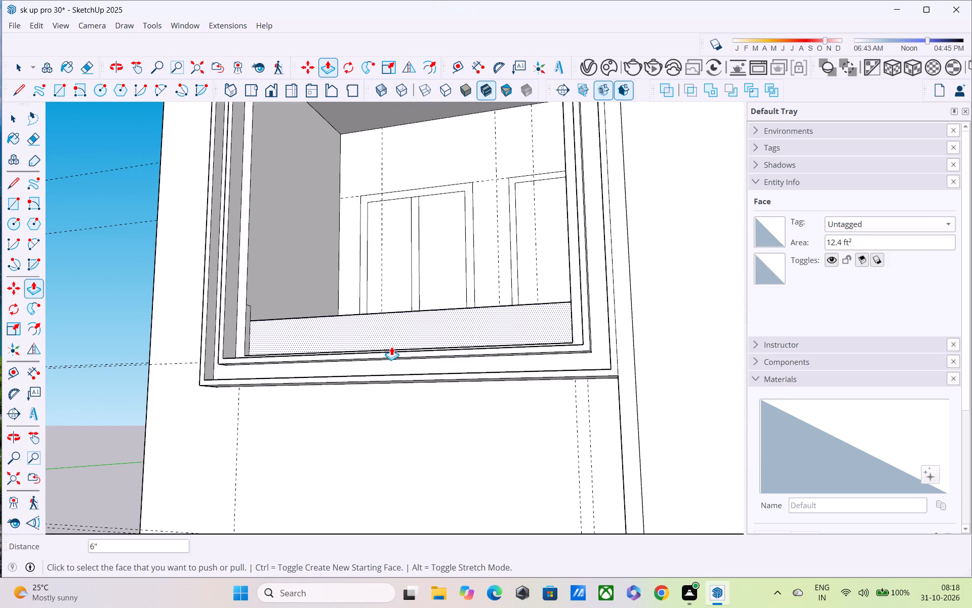
key("e")
scroll(358, 316, "up", 3)
scroll(258, 303, "up", 3)
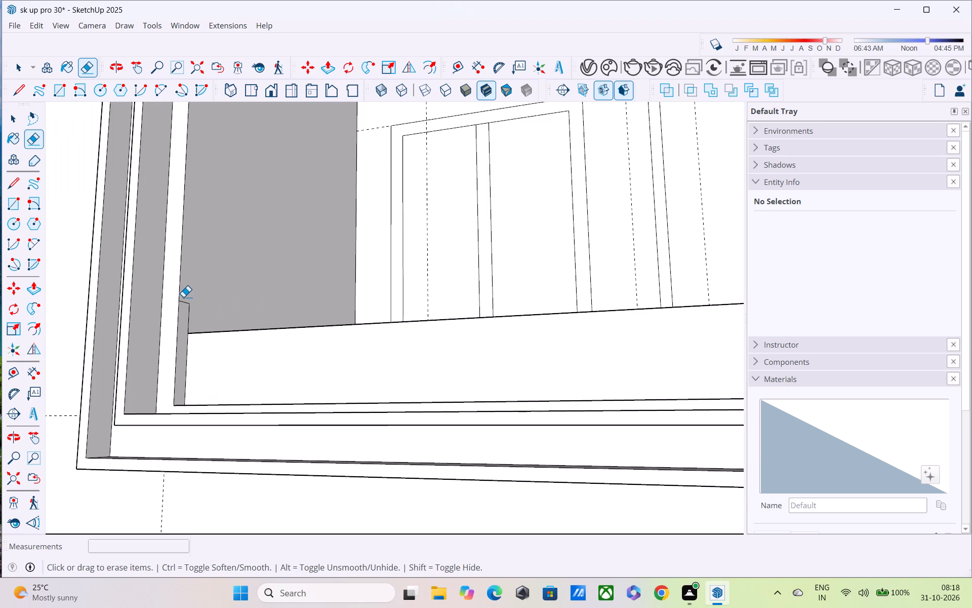
left_click_drag(183, 297, 195, 325)
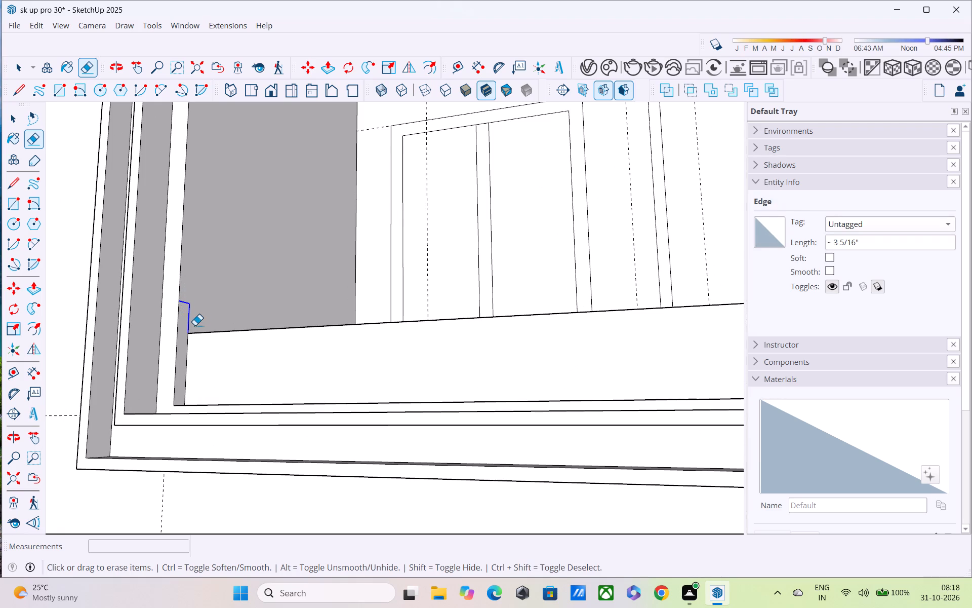
Erase the leftover border edges projecting above the parapet's right end.
scroll(199, 316, "down", 2)
middle_click_drag(261, 448, 268, 318)
scroll(270, 314, "down", 2)
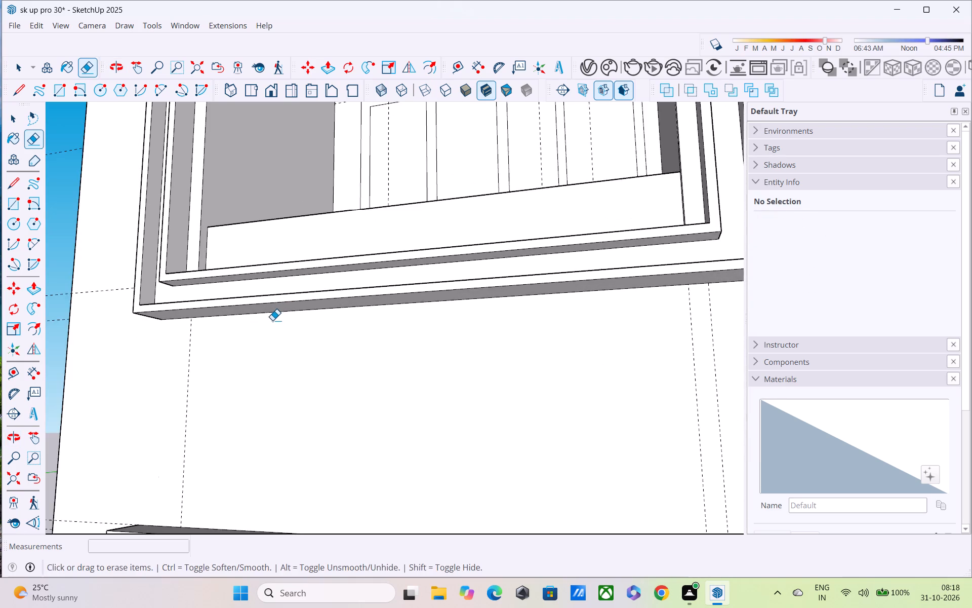
middle_click_drag(272, 320, 293, 549)
middle_click_drag(287, 337, 301, 440, "shift")
middle_click_drag(303, 436, 282, 292, "shift")
scroll(282, 286, "down", 1)
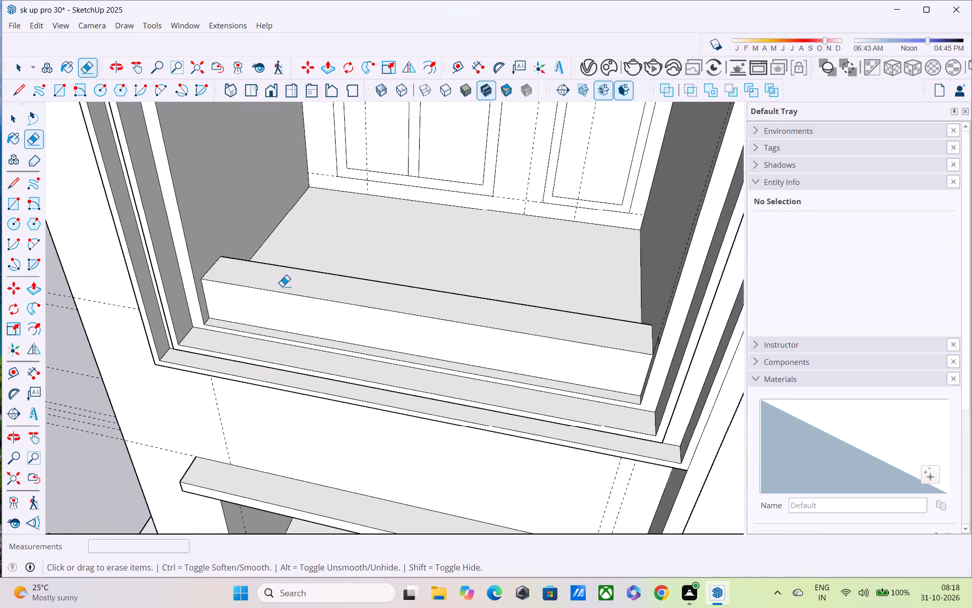
middle_click_drag(282, 291, 289, 334)
scroll(289, 332, "down", 1)
middle_click_drag(288, 332, 239, 222)
scroll(239, 221, "down", 3)
middle_click_drag(242, 230, 242, 230)
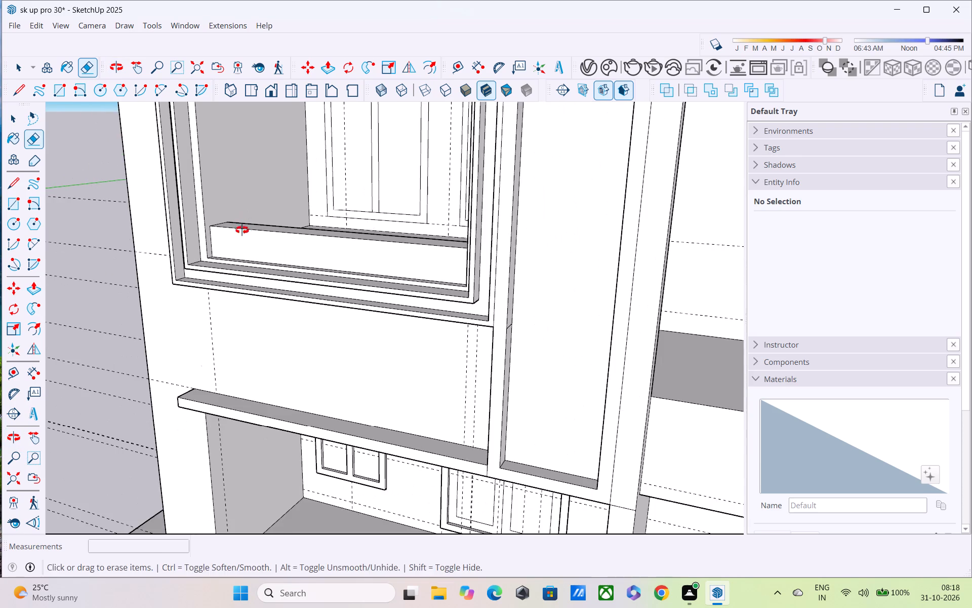
middle_click_drag(242, 230, 241, 210)
scroll(242, 211, "up", 1)
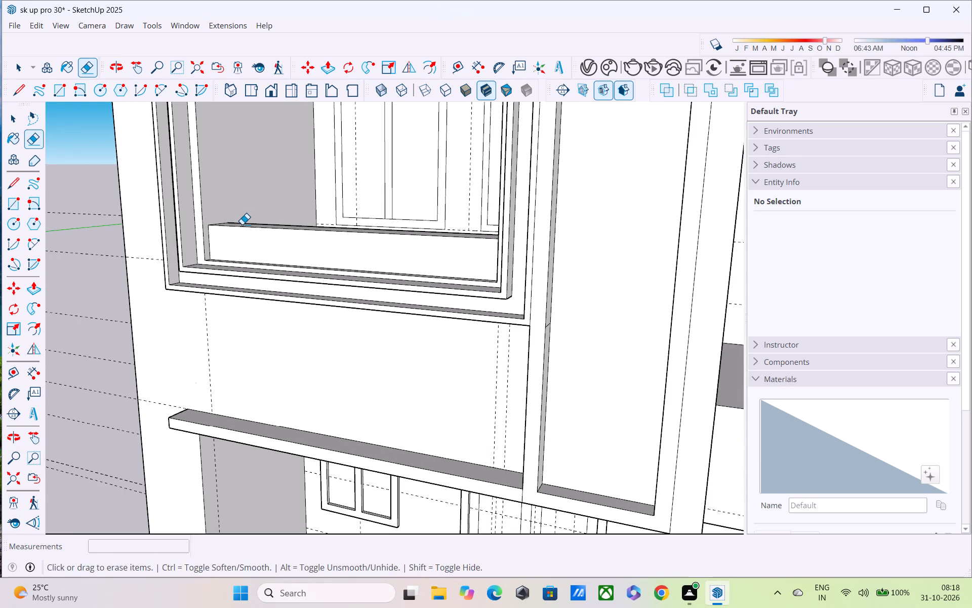
middle_click_drag(248, 228, 287, 282)
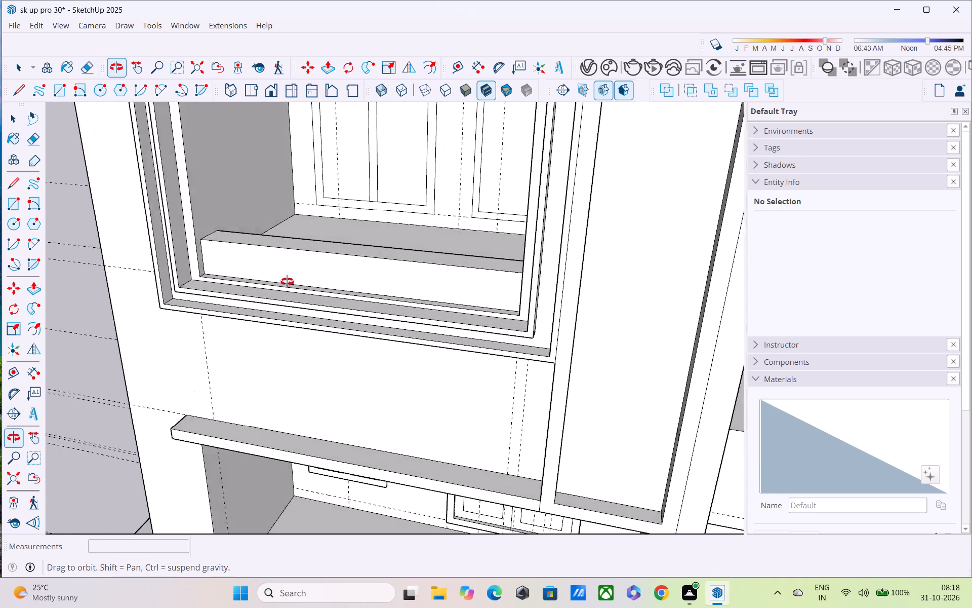
middle_click_drag(287, 282, 296, 280)
scroll(300, 271, "down", 2)
middle_click_drag(301, 270, 534, 270)
scroll(534, 270, "up", 1)
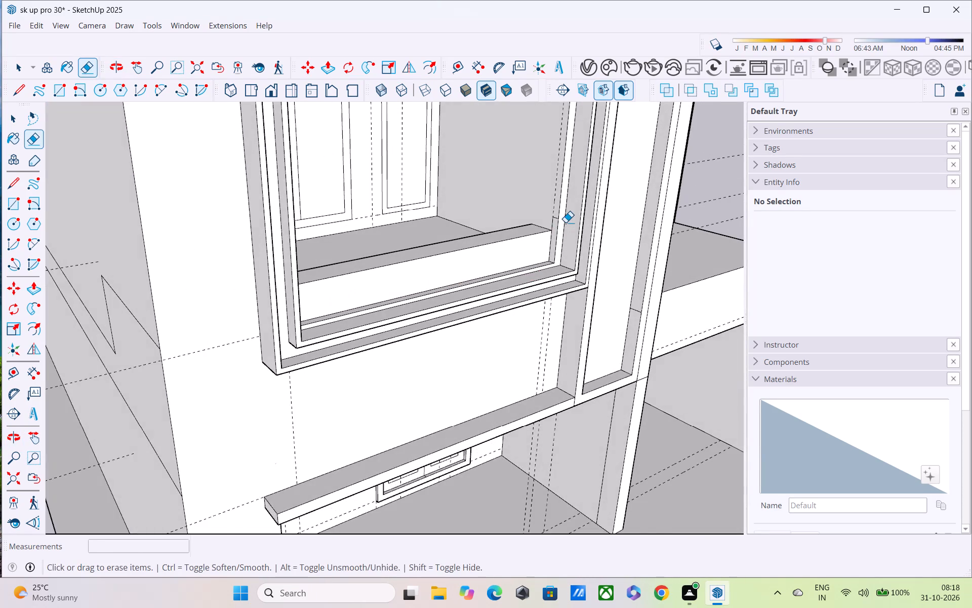
scroll(565, 222, "up", 10)
left_click_drag(553, 209, 542, 227)
Examine the parapet and its border inside the framed opening from several angles.
scroll(542, 225, "down", 2)
middle_click_drag(538, 225, 509, 170)
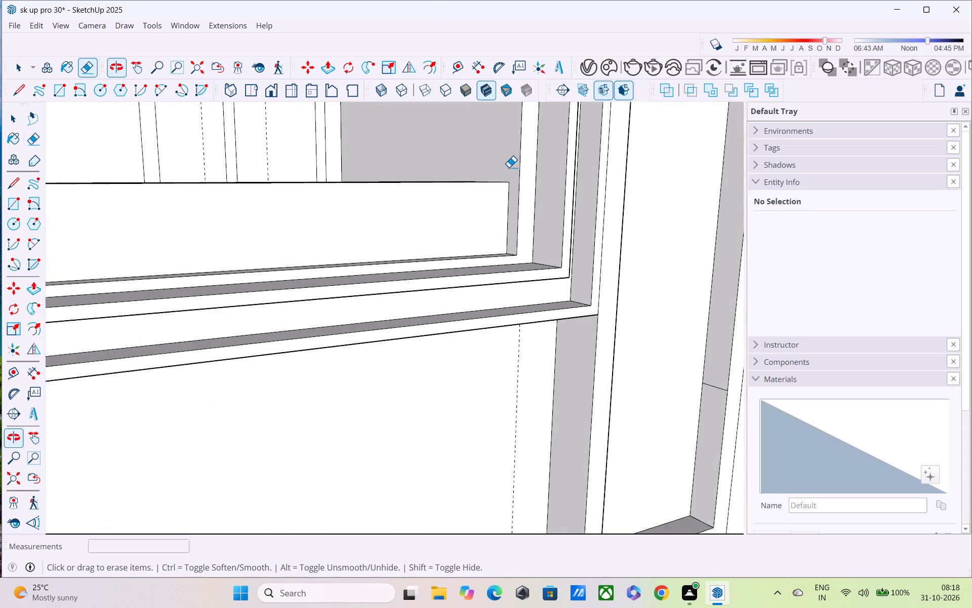
scroll(509, 170, "down", 4)
middle_click_drag(489, 258, 598, 356)
middle_click_drag(554, 350, 359, 343)
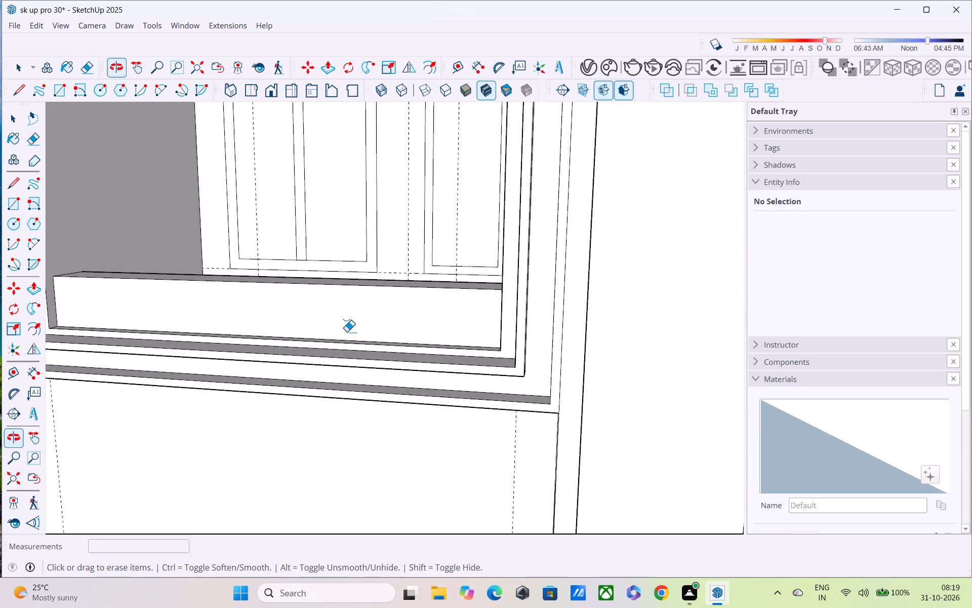
middle_click_drag(359, 343, 432, 401, "shift")
middle_click_drag(414, 360, 282, 353)
scroll(283, 347, "down", 3, "shift")
middle_click_drag(284, 347, 334, 452, "shift")
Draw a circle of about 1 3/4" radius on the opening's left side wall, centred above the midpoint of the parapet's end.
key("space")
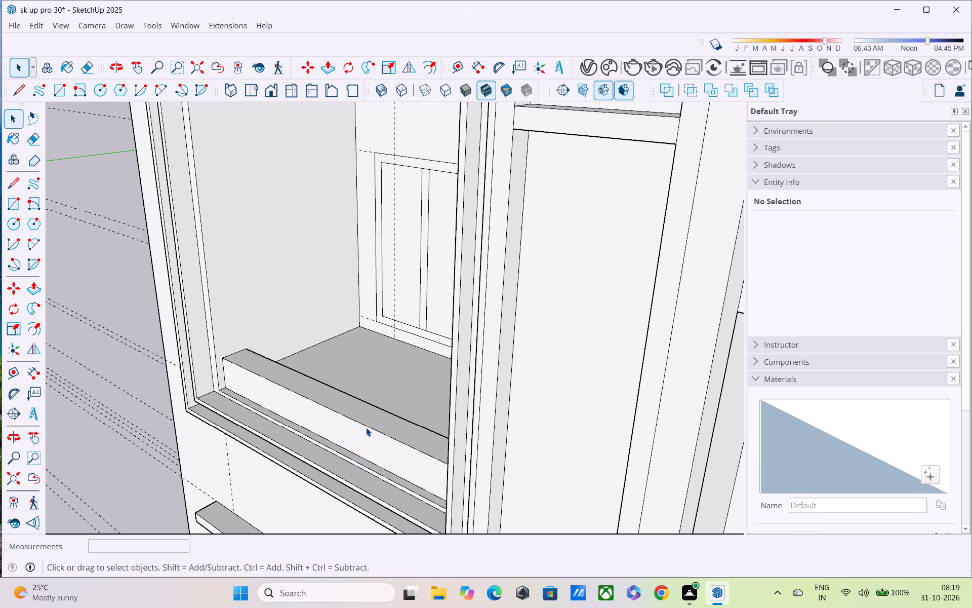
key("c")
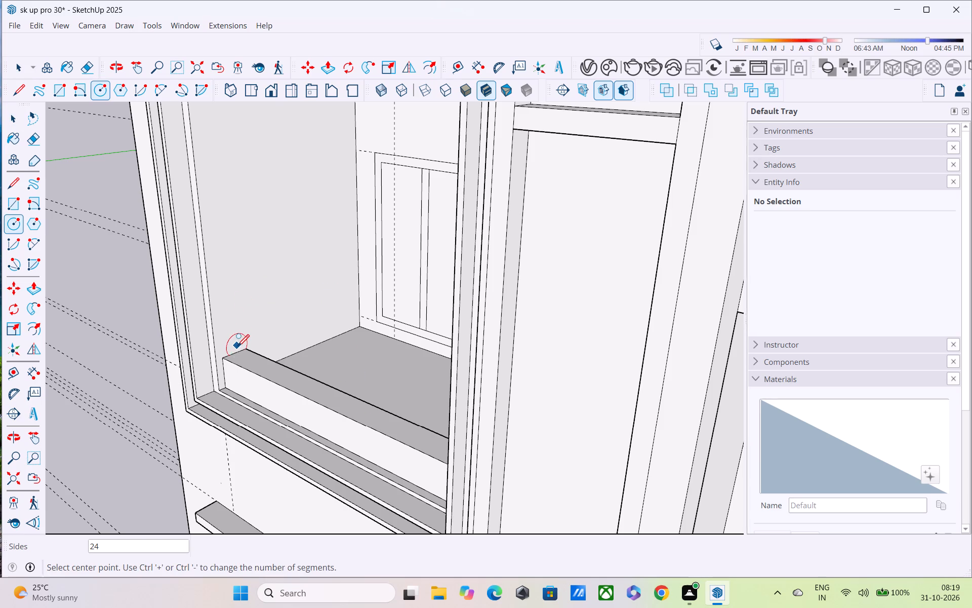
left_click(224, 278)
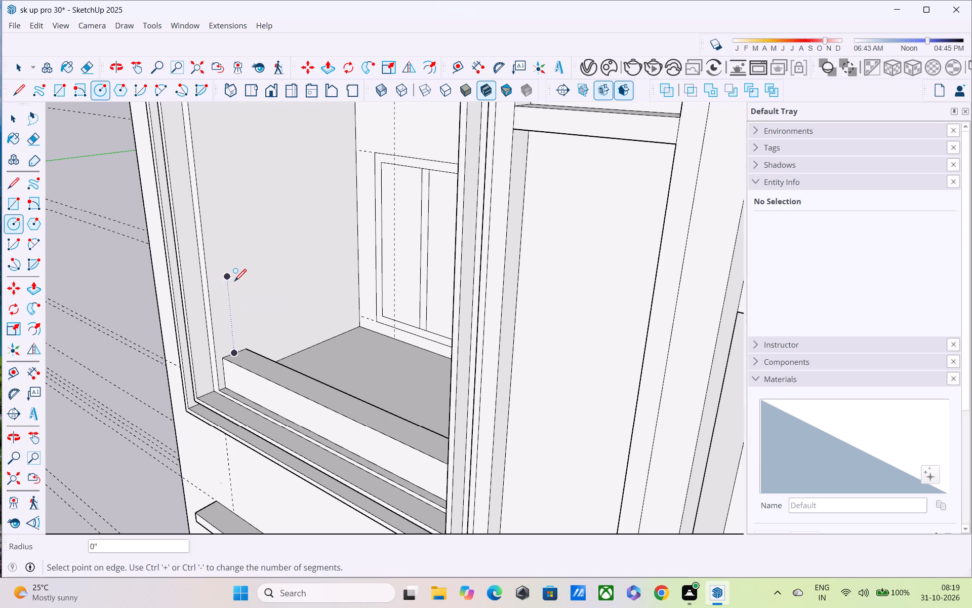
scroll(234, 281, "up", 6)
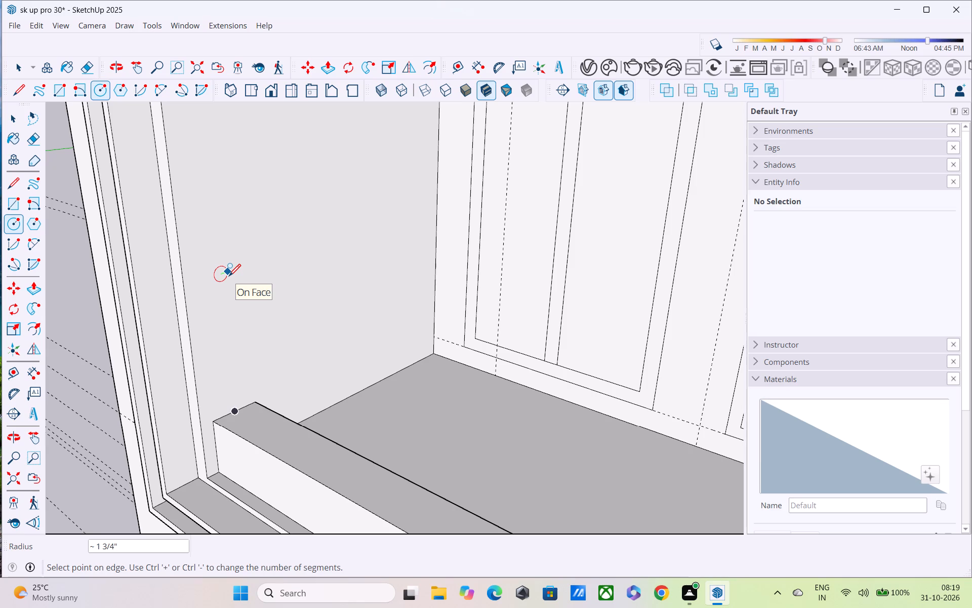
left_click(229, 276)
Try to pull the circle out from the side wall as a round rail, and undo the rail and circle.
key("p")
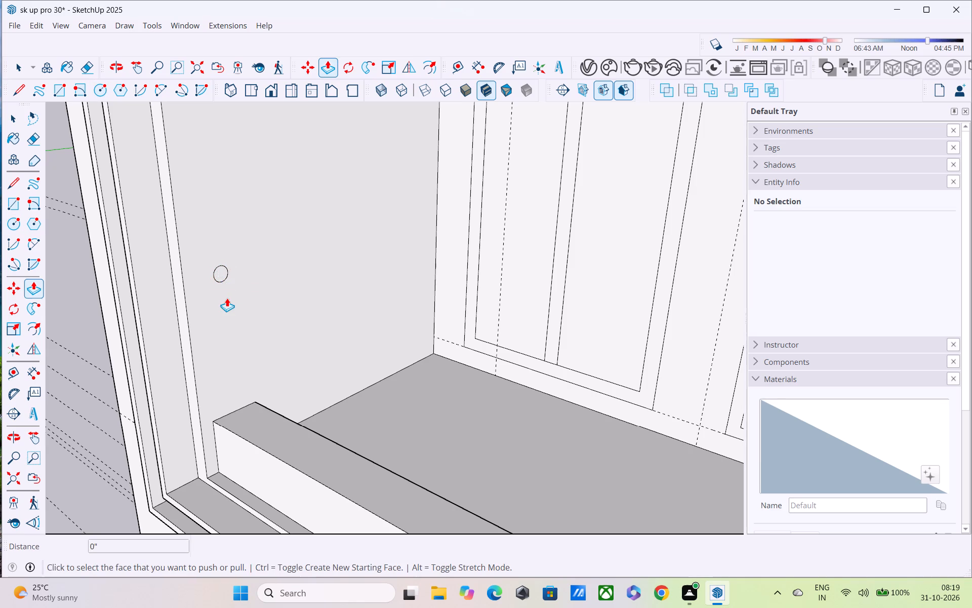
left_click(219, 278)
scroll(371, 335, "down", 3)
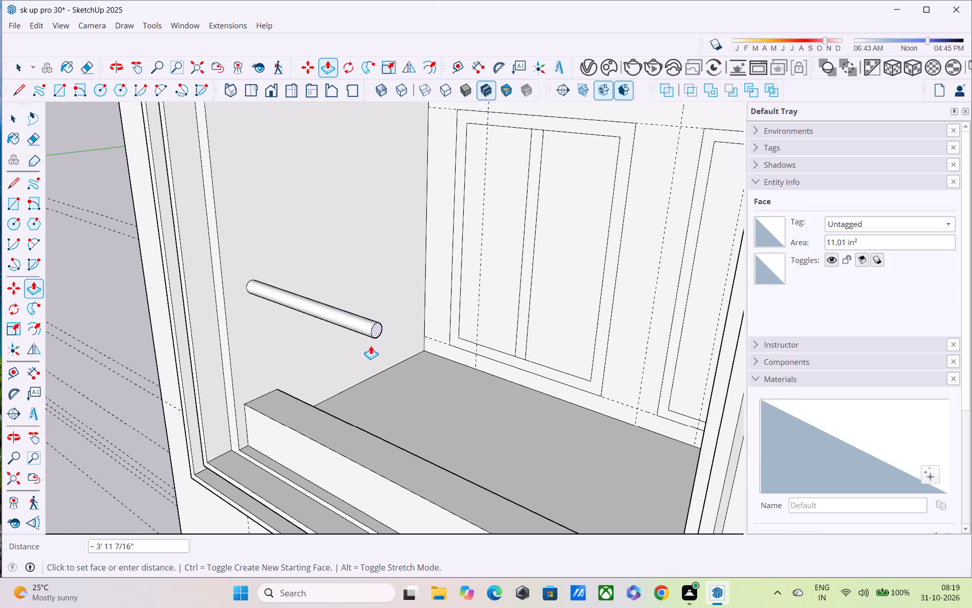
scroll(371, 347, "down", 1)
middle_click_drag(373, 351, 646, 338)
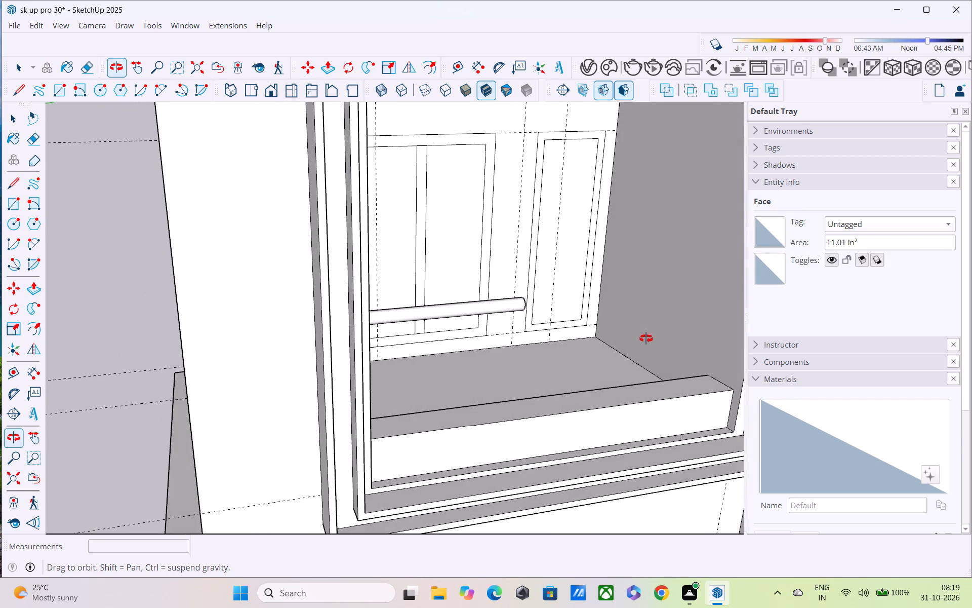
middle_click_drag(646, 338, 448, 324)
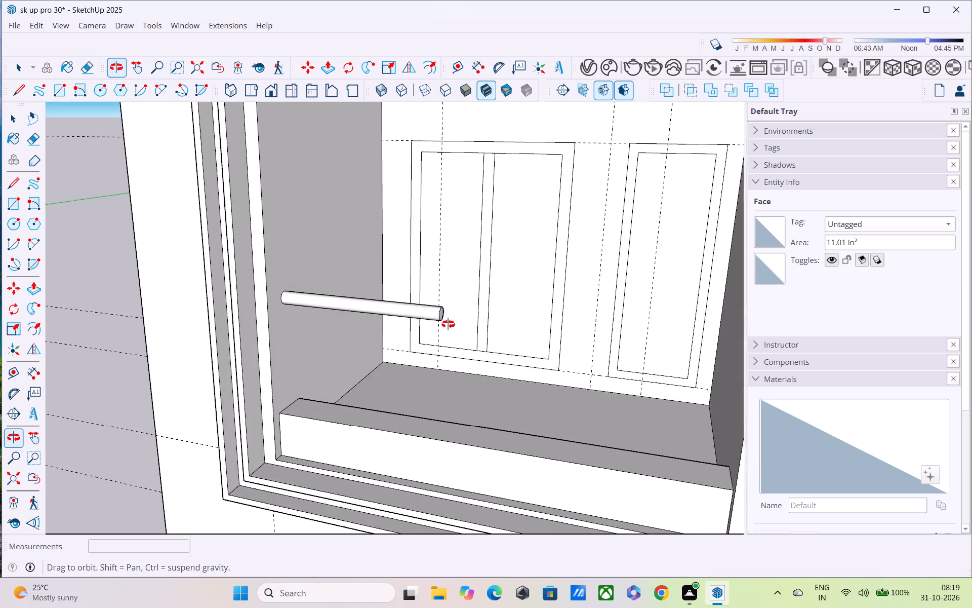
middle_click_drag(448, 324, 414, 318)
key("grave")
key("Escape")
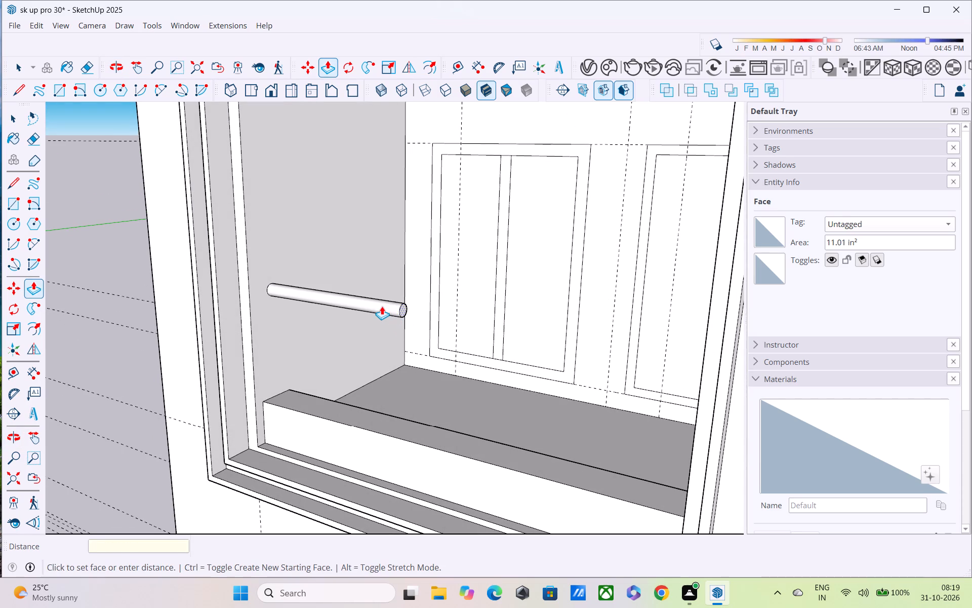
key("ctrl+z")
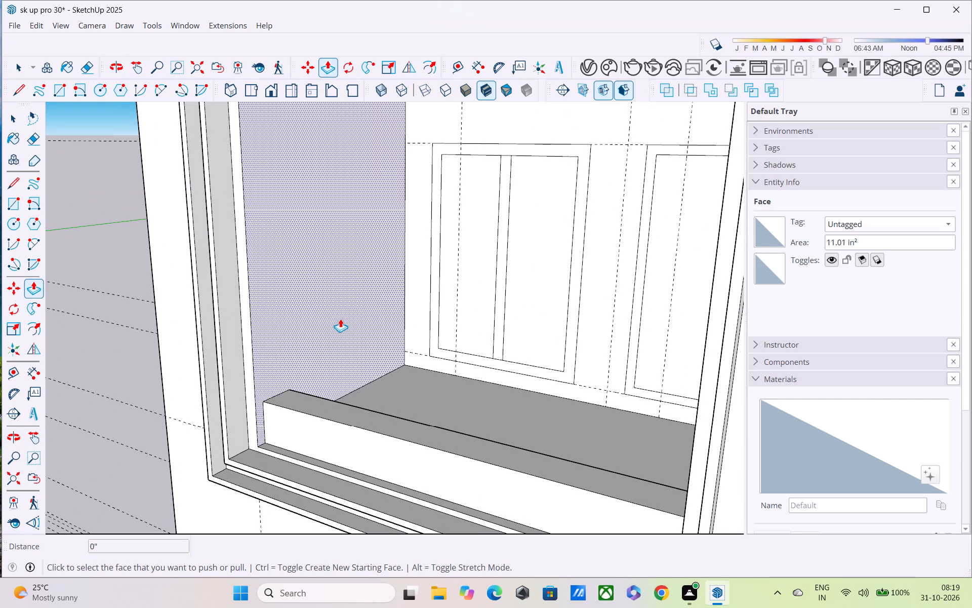
Draw a circle of about 1/2" radius on the opening's left side wall, aligned above the midpoint of the parapet's end.
key("space")
key("c")
middle_click_drag(320, 330, 186, 350)
scroll(230, 366, "up", 3)
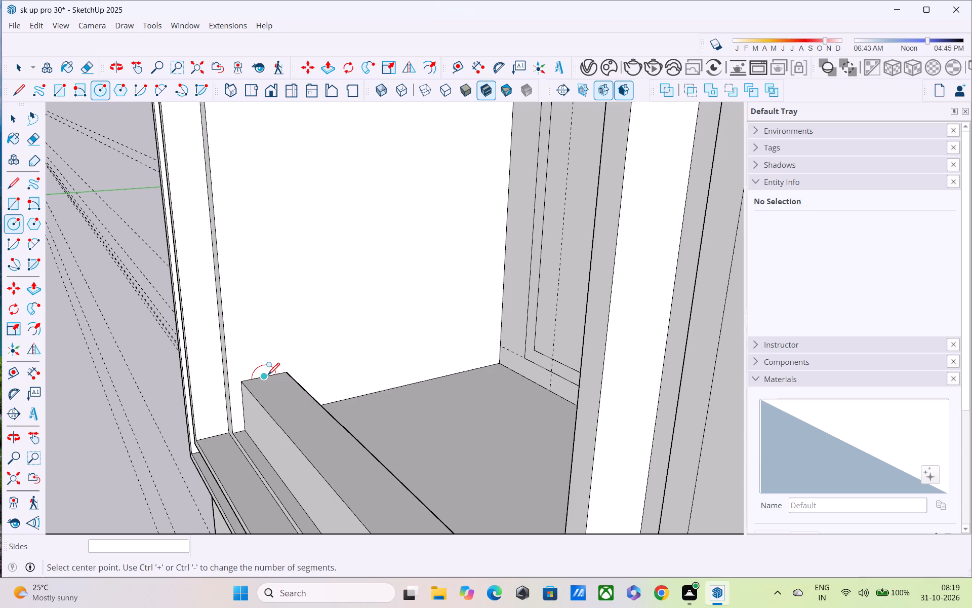
left_click(249, 267)
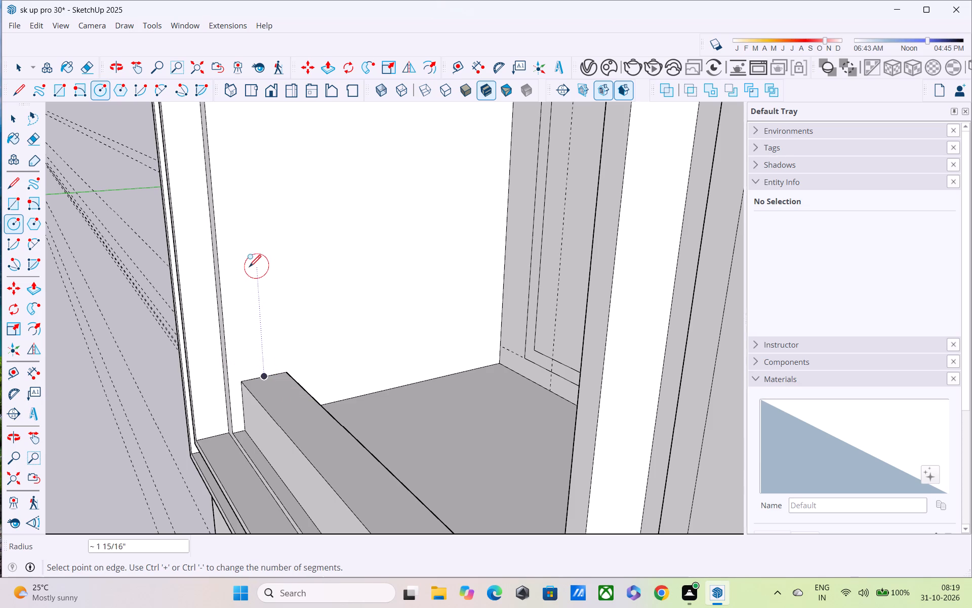
scroll(250, 269, "up", 7)
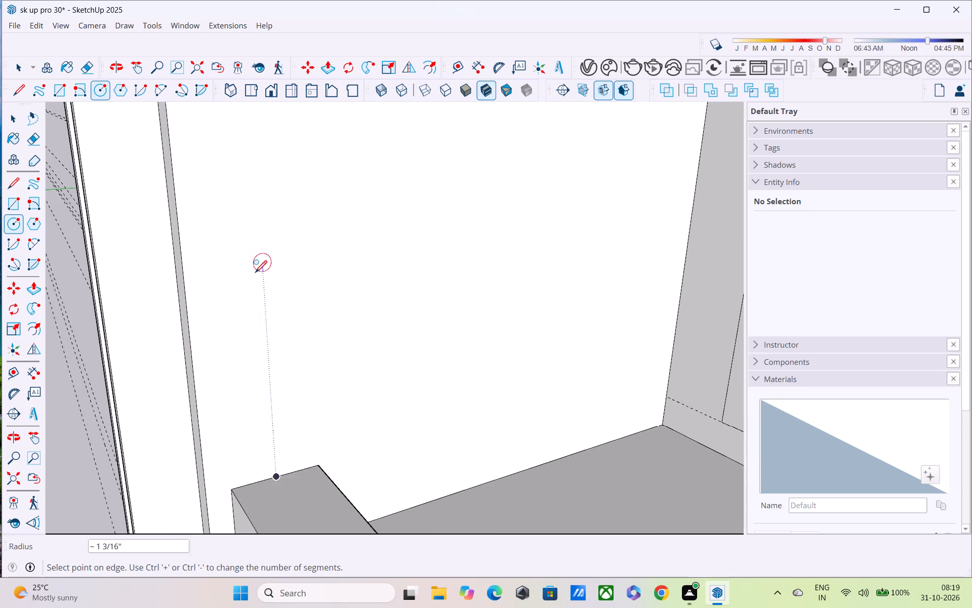
scroll(255, 274, "up", 10)
scroll(256, 272, "down", 3)
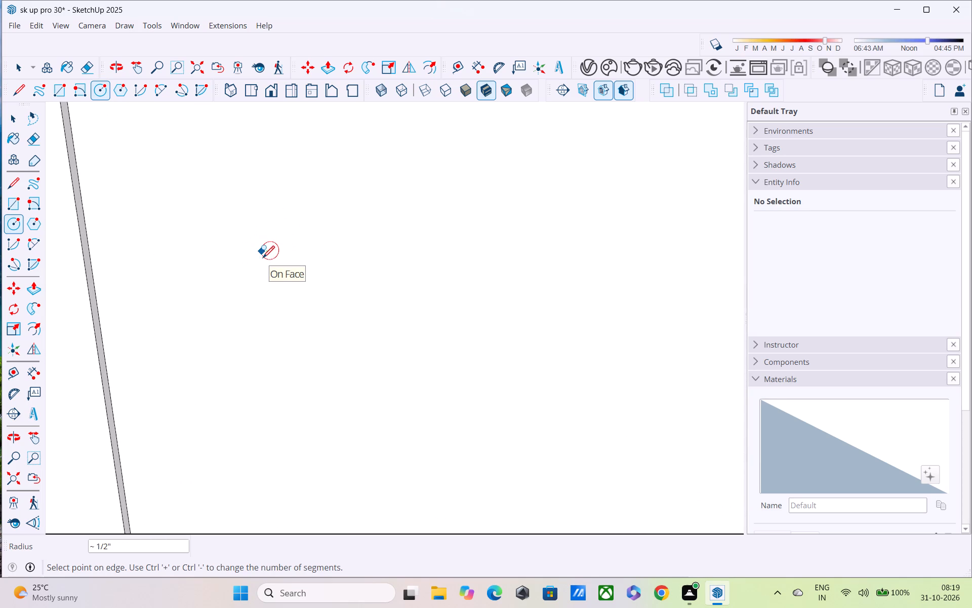
left_click(264, 262)
scroll(264, 262, "down", 4)
scroll(275, 309, "down", 2)
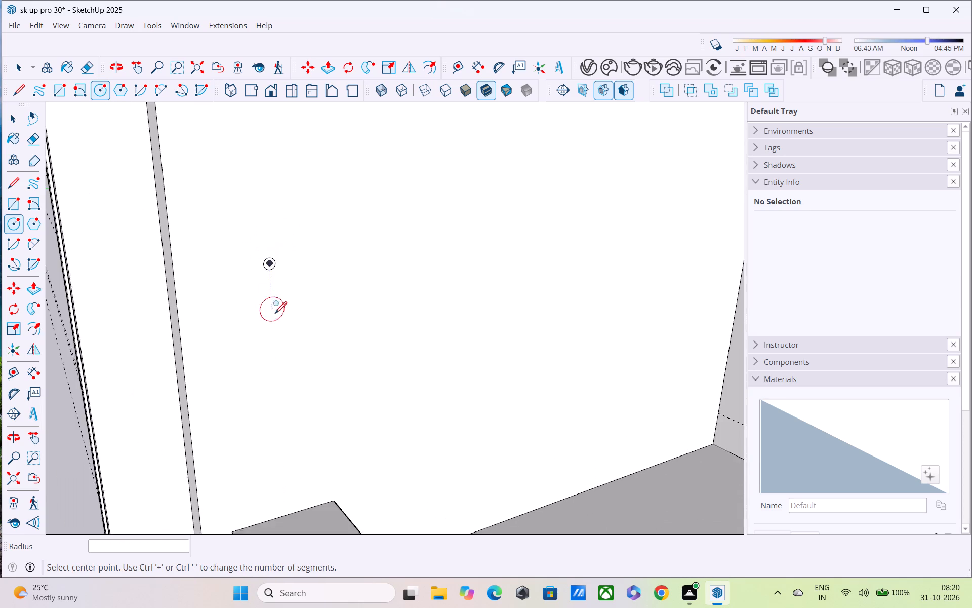
scroll(275, 315, "down", 2)
Extrude the small wall circle about 10' 5" across the opening to the opposite side wall as a round rail.
key("space")
key("o")
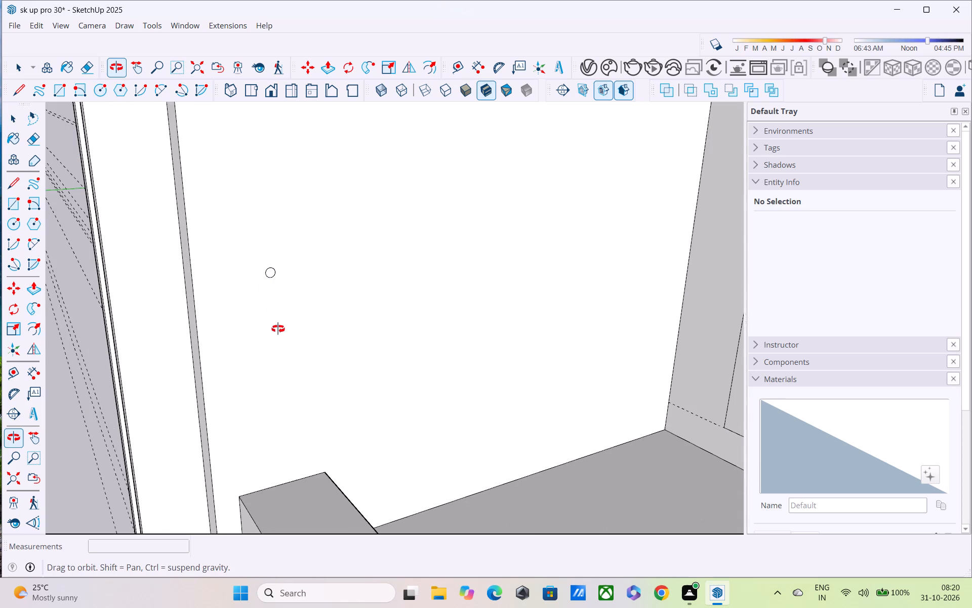
key("p")
left_click(271, 277)
scroll(300, 337, "down", 4)
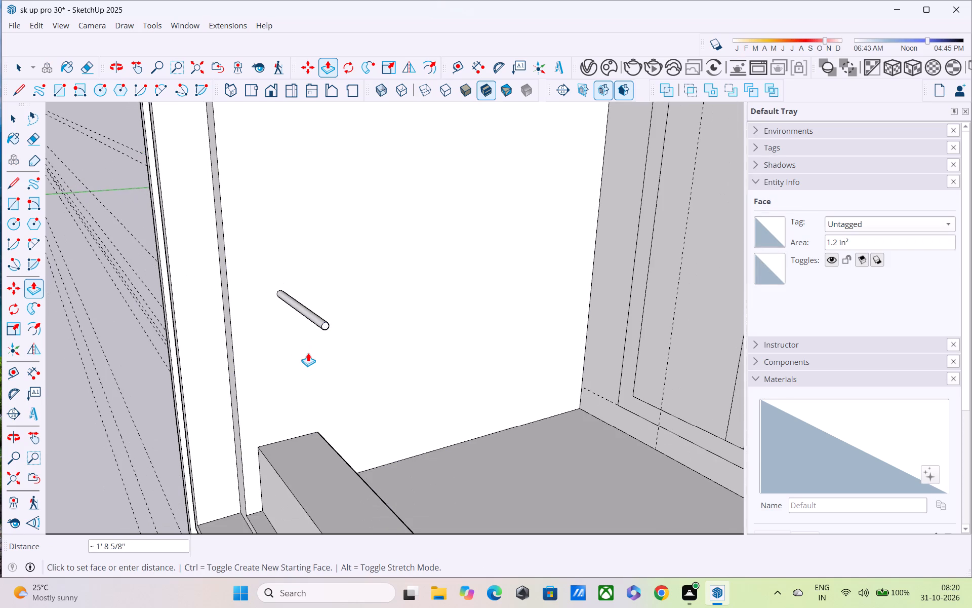
middle_click_drag(308, 353, 257, 300, "shift")
scroll(260, 290, "down", 4)
middle_click_drag(313, 391, 319, 391)
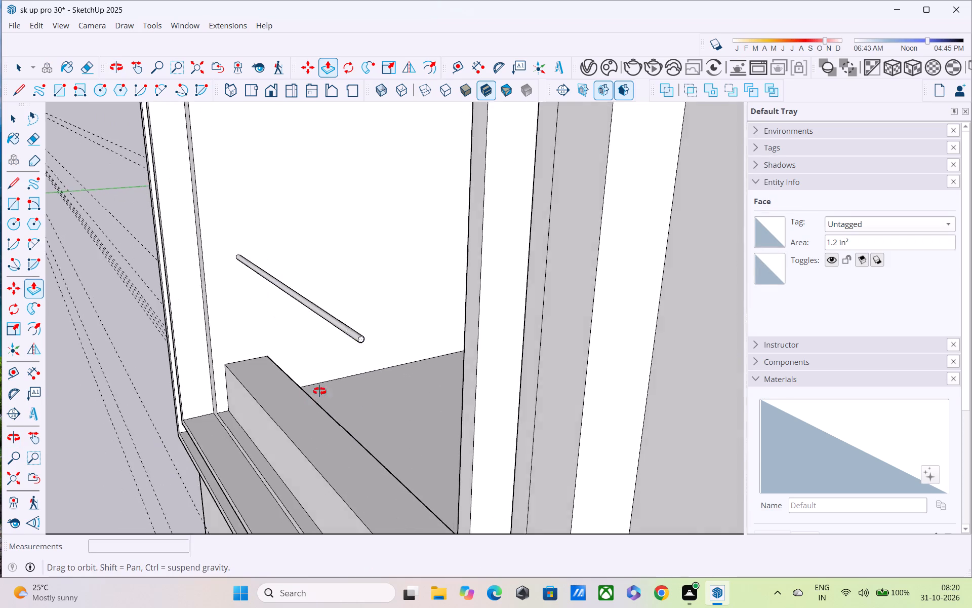
middle_click_drag(319, 391, 279, 361)
middle_click_drag(343, 400, 493, 387)
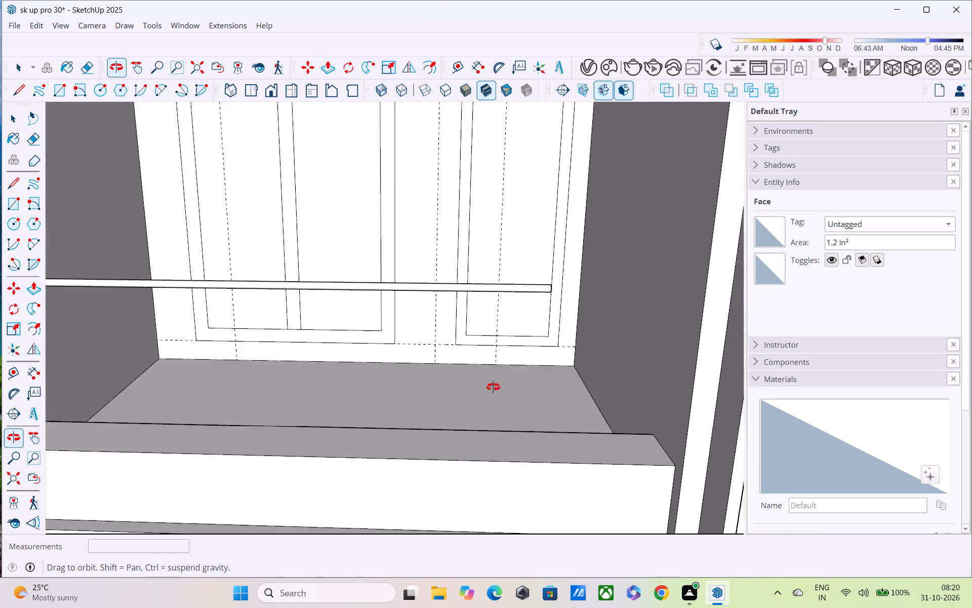
middle_click_drag(493, 387, 389, 387)
left_click(492, 370)
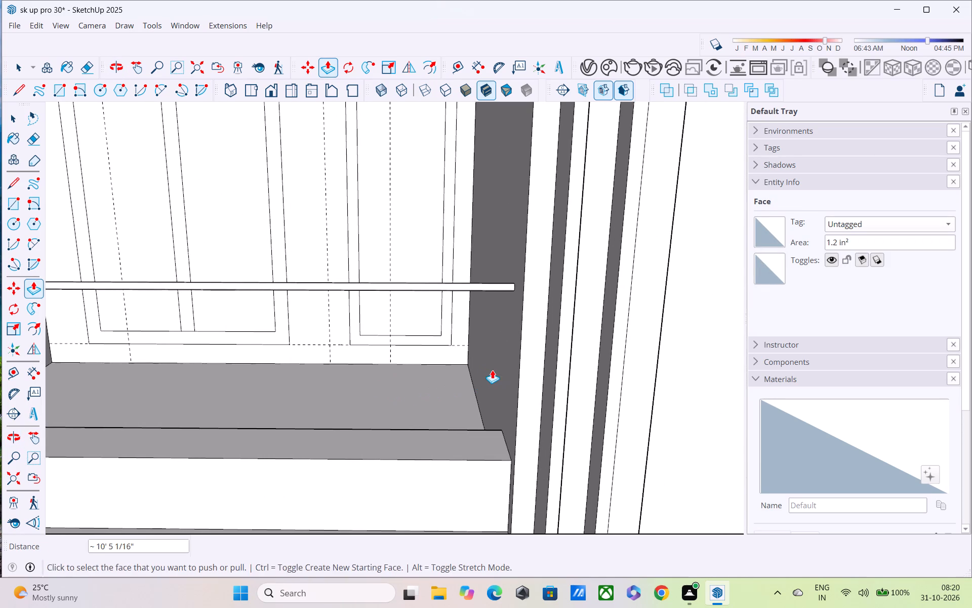
middle_click_drag(498, 370, 644, 286, "shift")
scroll(650, 286, "down", 4)
middle_click_drag(638, 334, 509, 326)
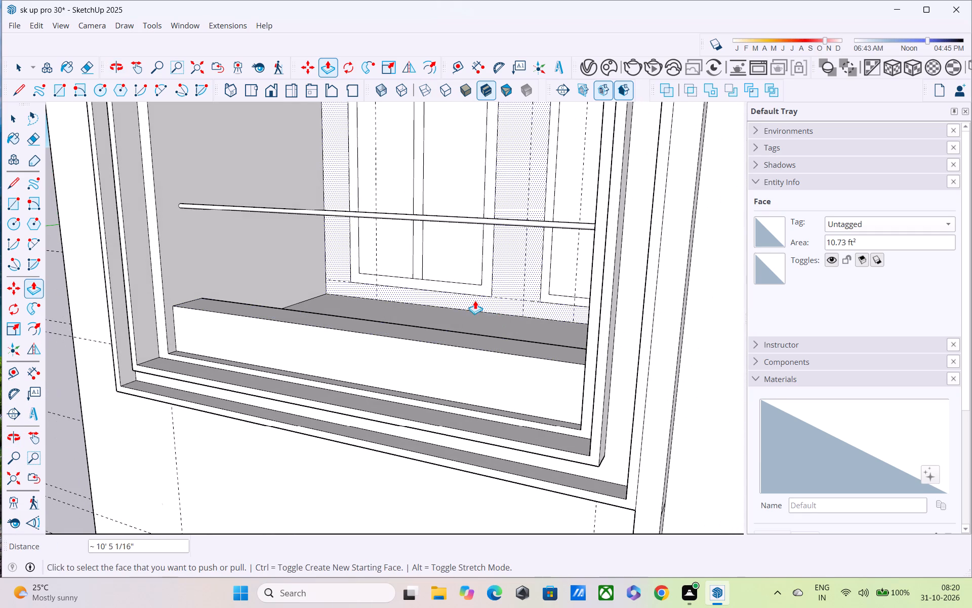
Draw a vertical rectangle about 10' 5 7/16" by 2' 4 15/16" from the rail's underside down to the parapet top's centre line at the opposite end.
key("r")
scroll(347, 284, "up", 3)
middle_click_drag(335, 278, 444, 359, "shift")
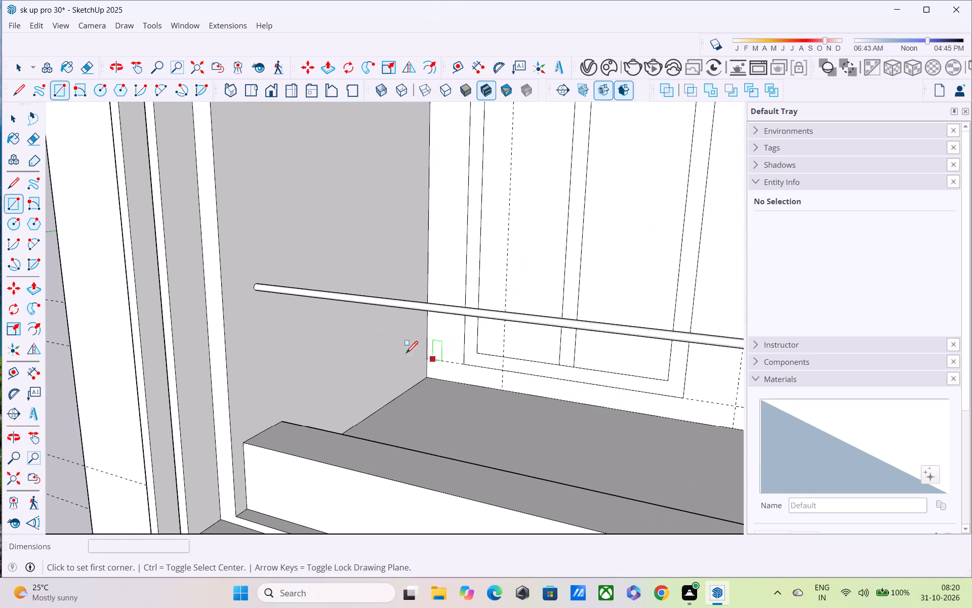
middle_click_drag(296, 334, 248, 238)
scroll(255, 268, "up", 6)
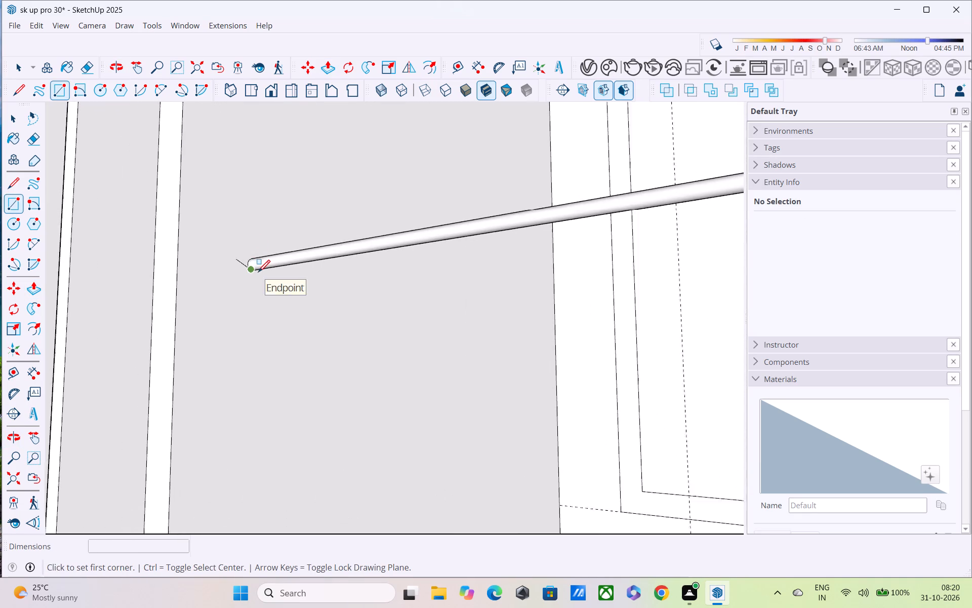
scroll(258, 273, "up", 10)
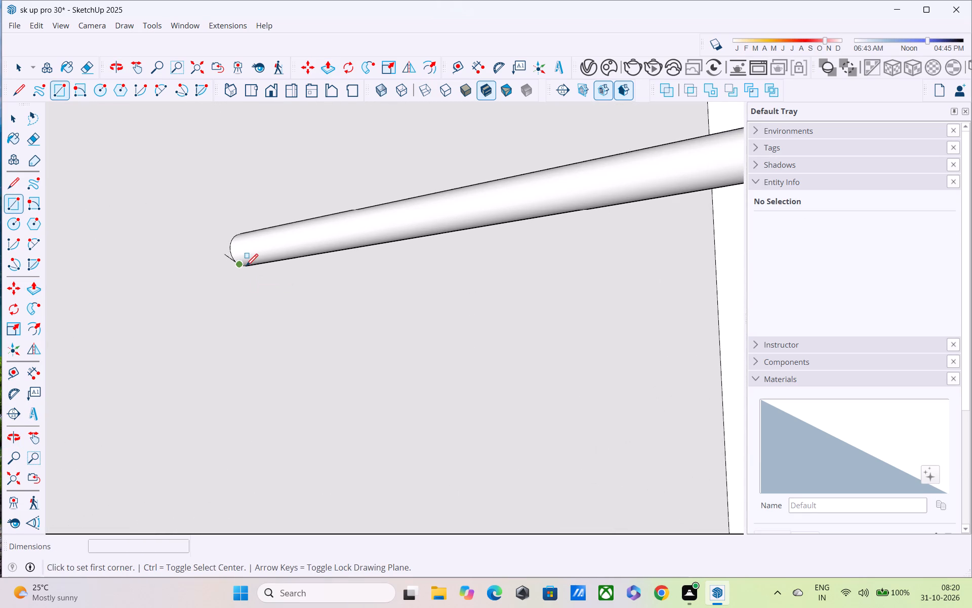
left_click(246, 268)
middle_click_drag(312, 492, 173, 384)
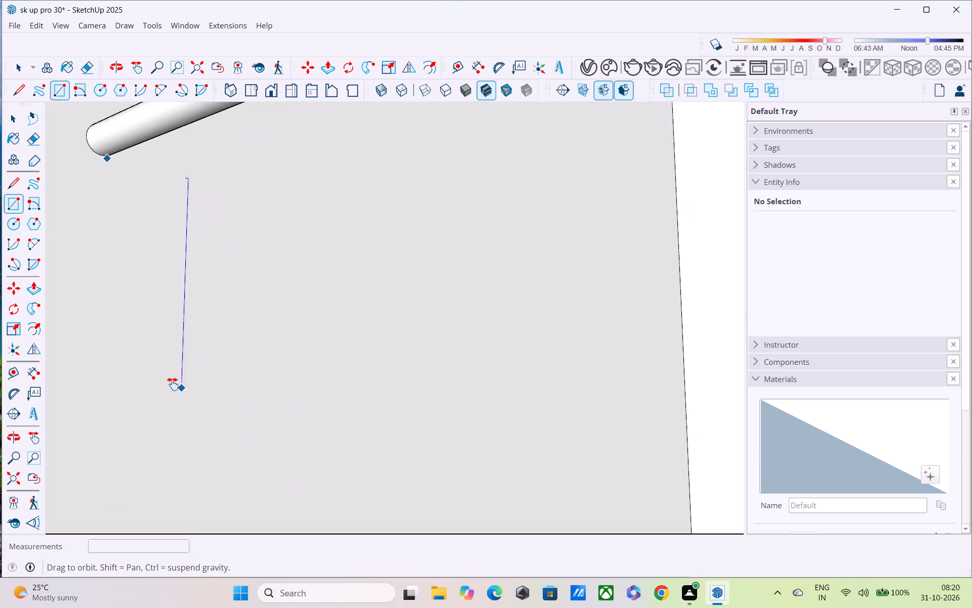
middle_click_drag(173, 384, 166, 380)
scroll(170, 366, "down", 11)
scroll(394, 486, "down", 2)
middle_click_drag(375, 477, 266, 348, "shift")
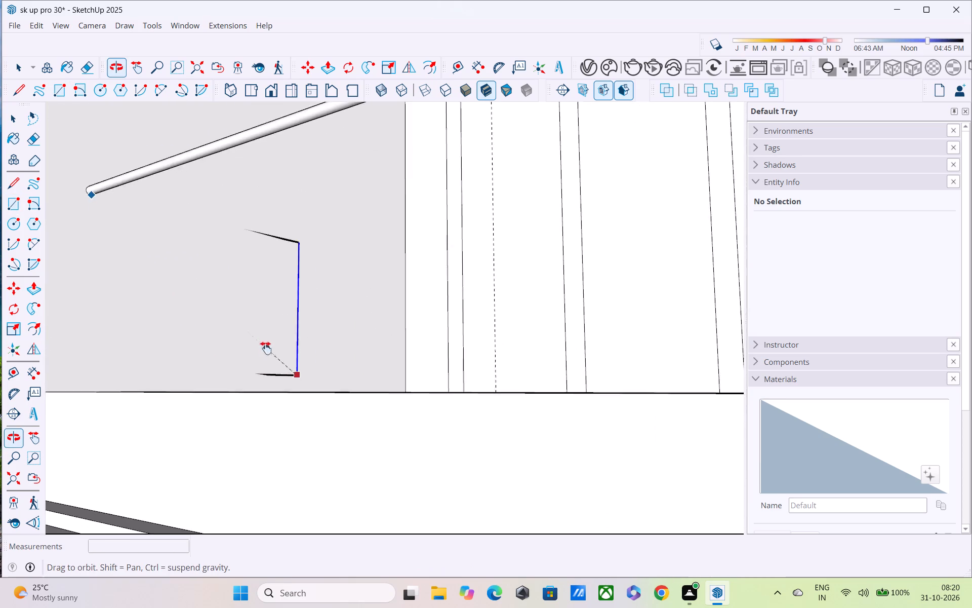
middle_click_drag(266, 348, 265, 347, "shift")
scroll(265, 327, "down", 5)
middle_click_drag(468, 383, 433, 500)
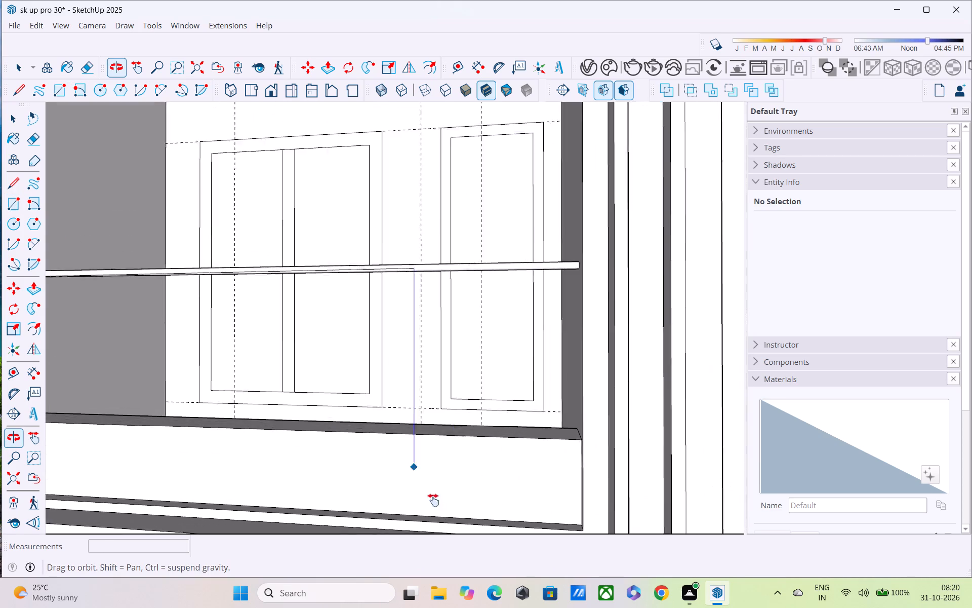
middle_click_drag(433, 500, 380, 519)
middle_click_drag(509, 440, 794, 443)
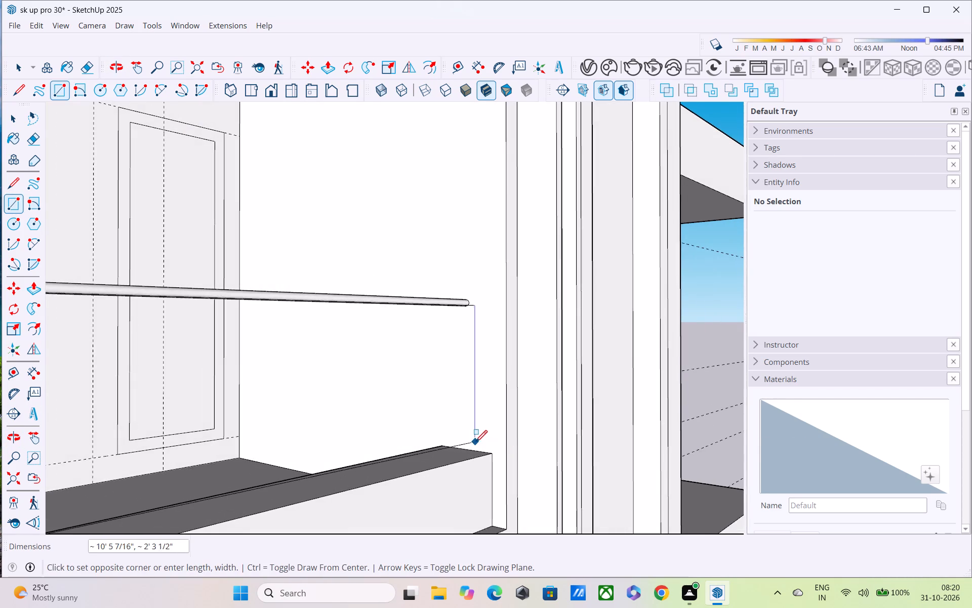
scroll(475, 443, "up", 2)
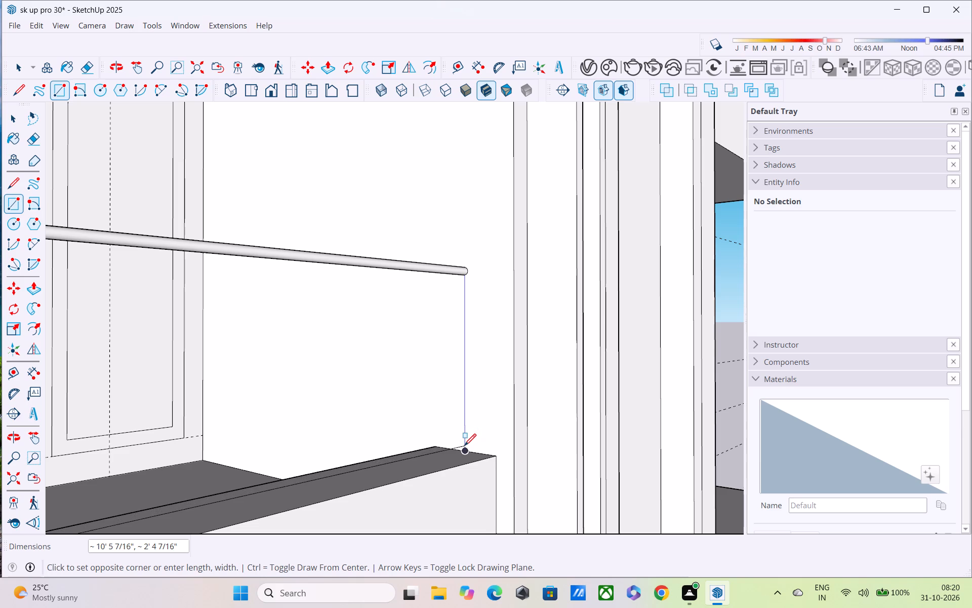
scroll(467, 439, "up", 7)
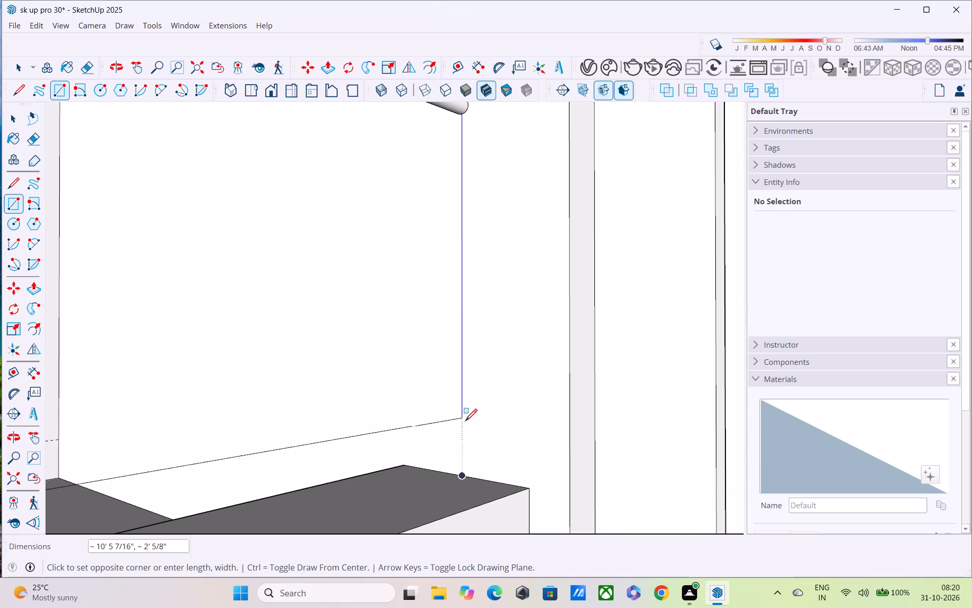
left_click(462, 472)
Scale the panel face between rail and parapet slightly downward at its bottom edge to close the gap above the parapet.
middle_click_drag(483, 458, 500, 444, "shift")
scroll(497, 429, "down", 6)
middle_click_drag(488, 422, 618, 411, "shift")
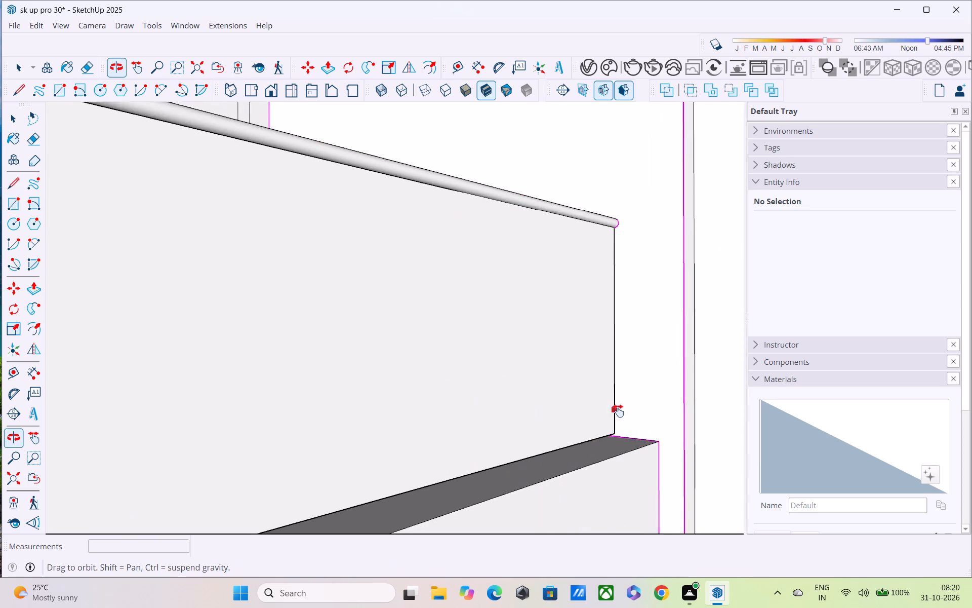
middle_click_drag(618, 411, 625, 406, "shift")
scroll(625, 395, "down", 11)
middle_click_drag(605, 379, 327, 425)
scroll(326, 414, "up", 1)
middle_click_drag(327, 414, 409, 330, "shift")
scroll(327, 414, "down", 1, "shift")
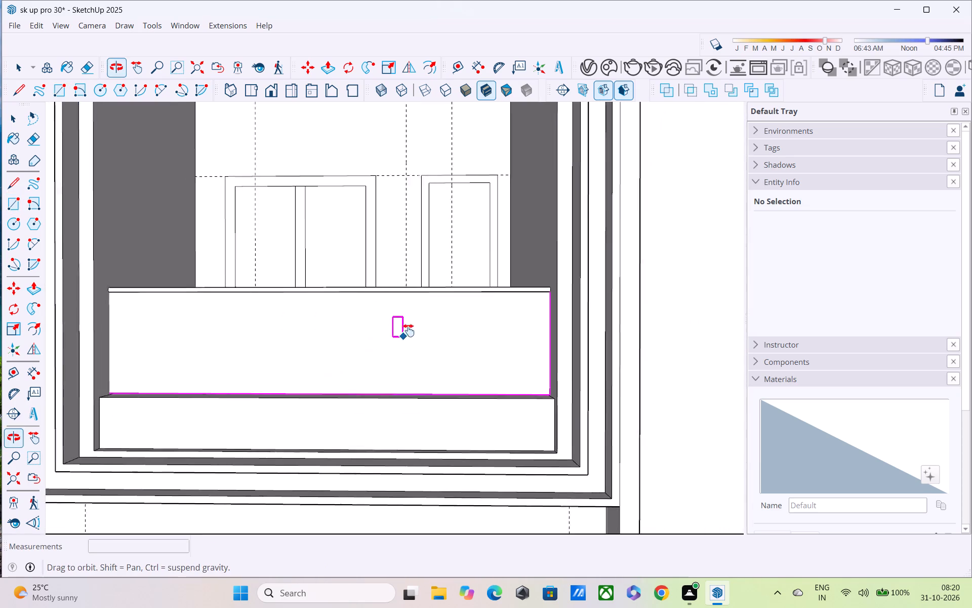
middle_click_drag(409, 330, 410, 329, "shift")
scroll(412, 337, "down", 3)
key("space")
left_click(405, 361)
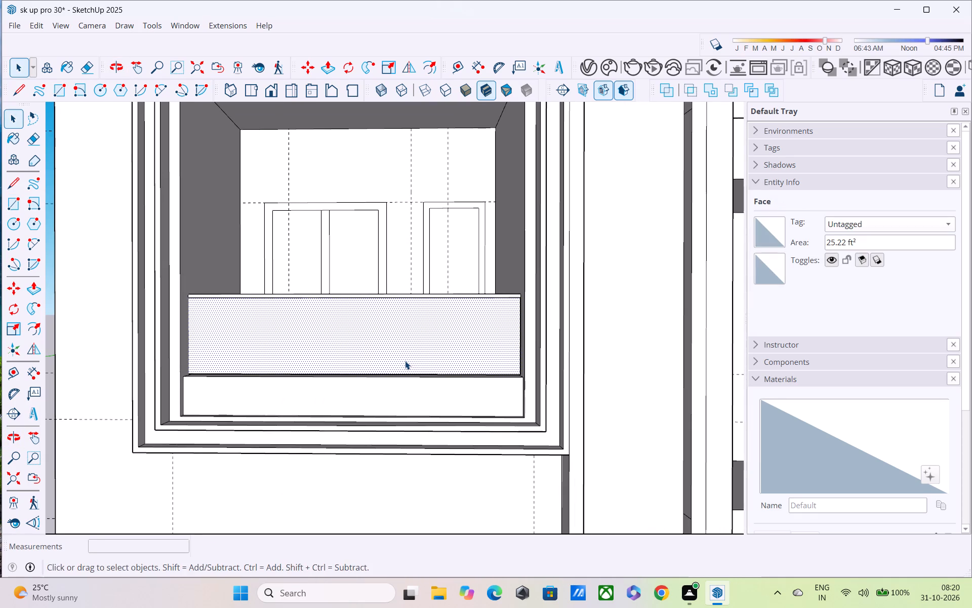
key("s")
scroll(390, 366, "up", 7)
scroll(337, 378, "up", 3)
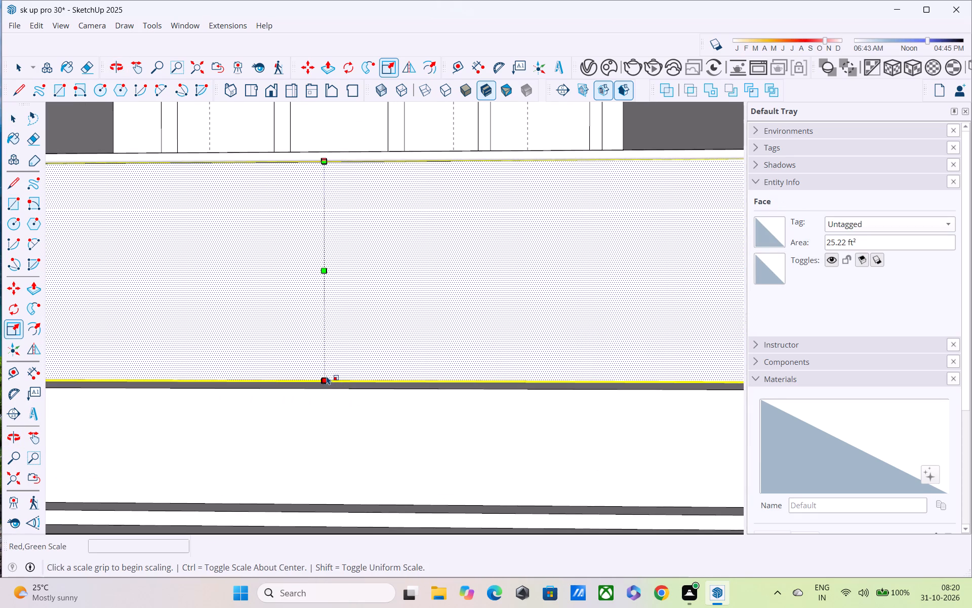
left_click_drag(326, 375, 324, 385)
scroll(323, 384, "down", 9)
key("space")
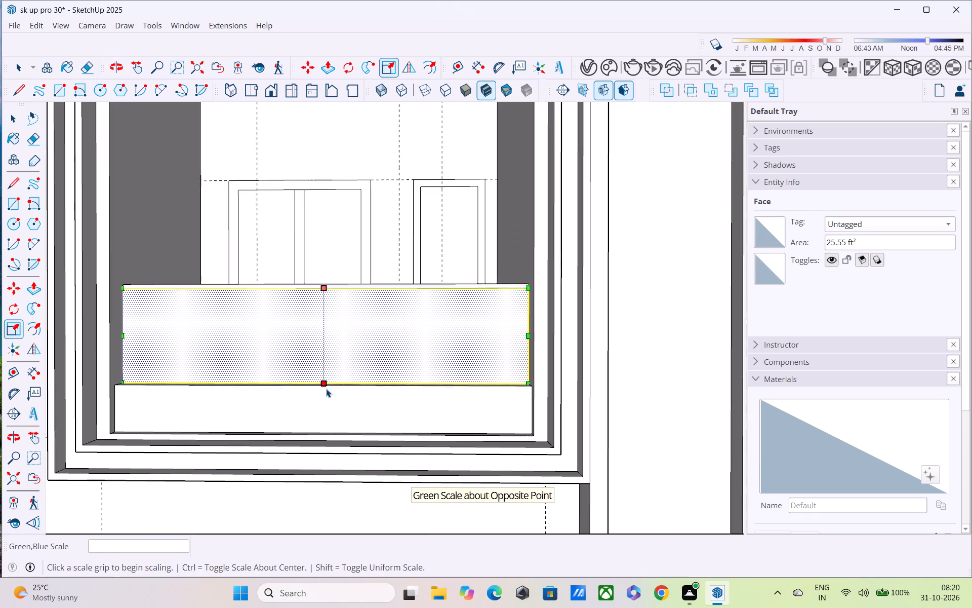
scroll(224, 403, "down", 8)
left_click(68, 246)
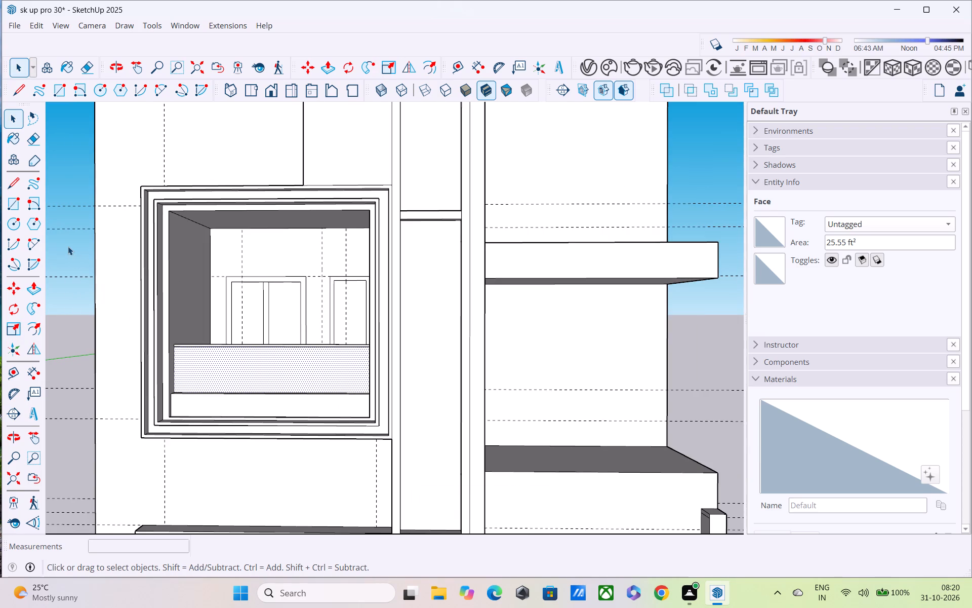
Open the list of material collections to choose a material for the model.
scroll(812, 419, "down", 1)
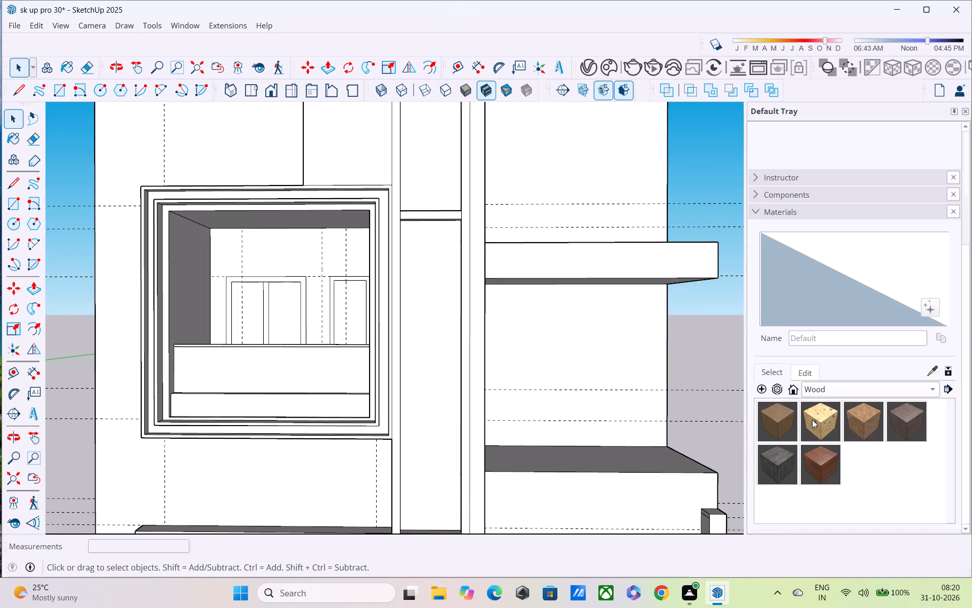
scroll(812, 420, "down", 1)
left_click(814, 390)
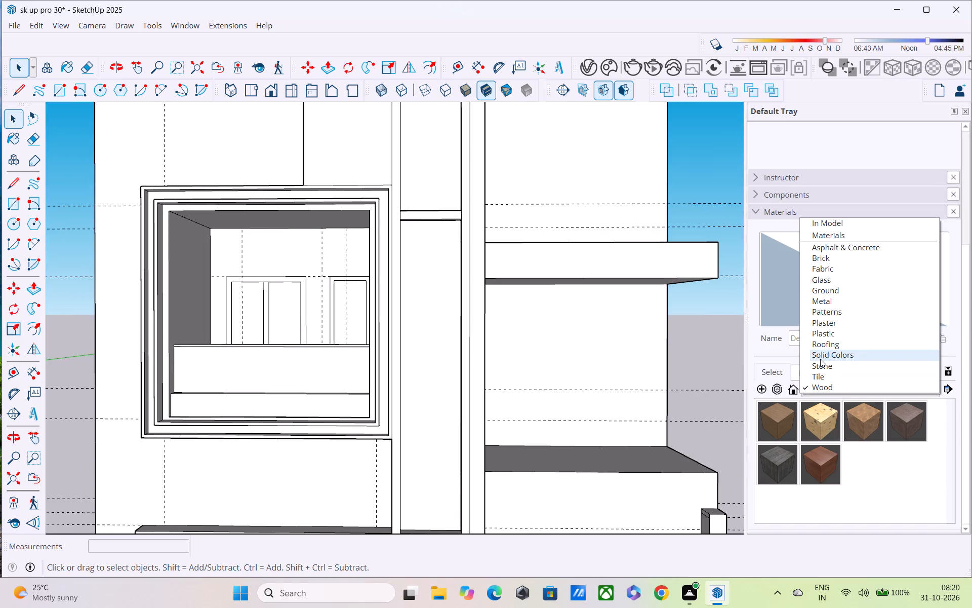
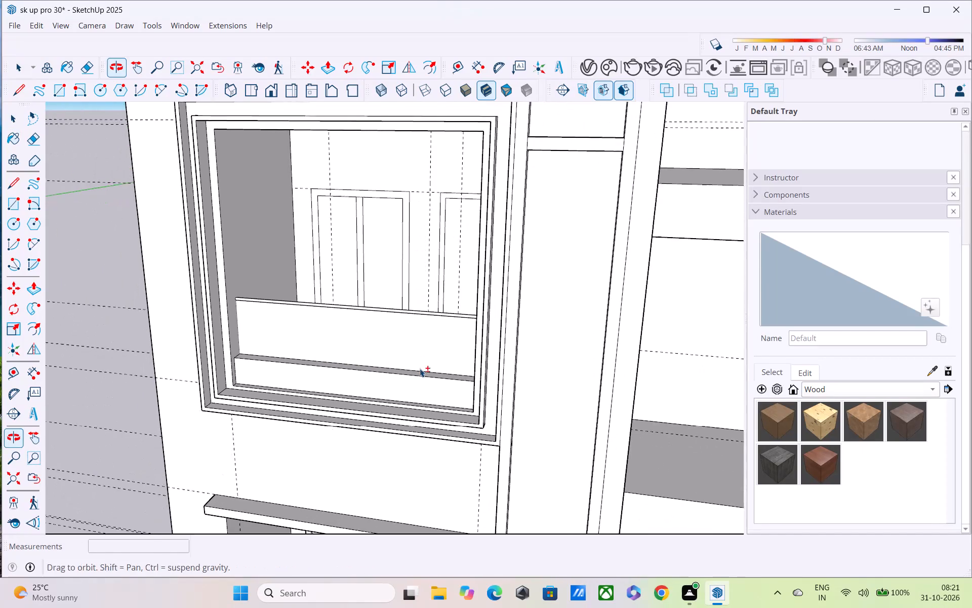
Apply the Glass_Basic_01 material from the Glass collection to the panel face between the round rail and the parapet.
scroll(412, 374, "up", 3)
middle_click_drag(394, 359, 393, 350)
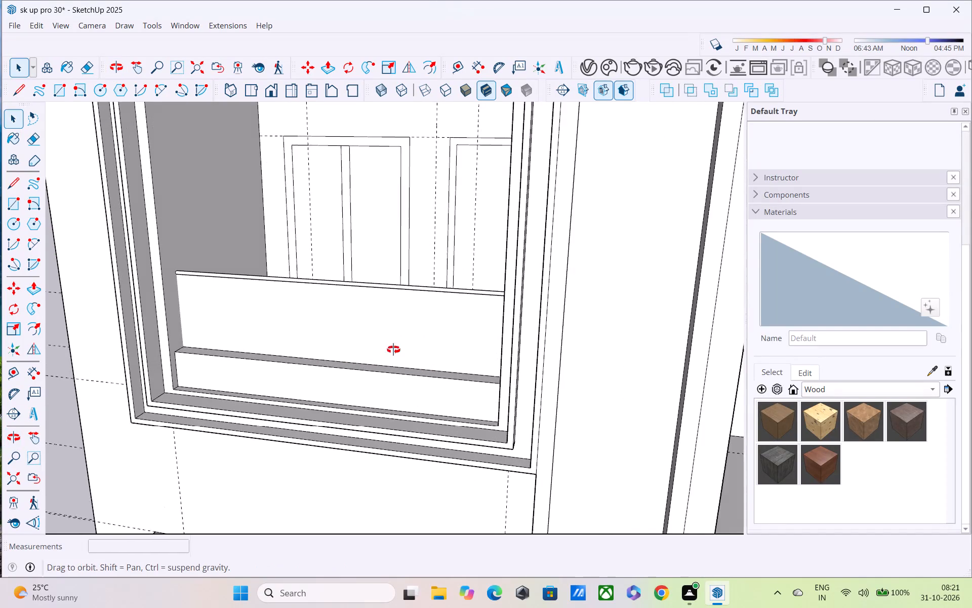
middle_click_drag(393, 350, 396, 321)
middle_click_drag(377, 363, 400, 271)
scroll(397, 262, "down", 3)
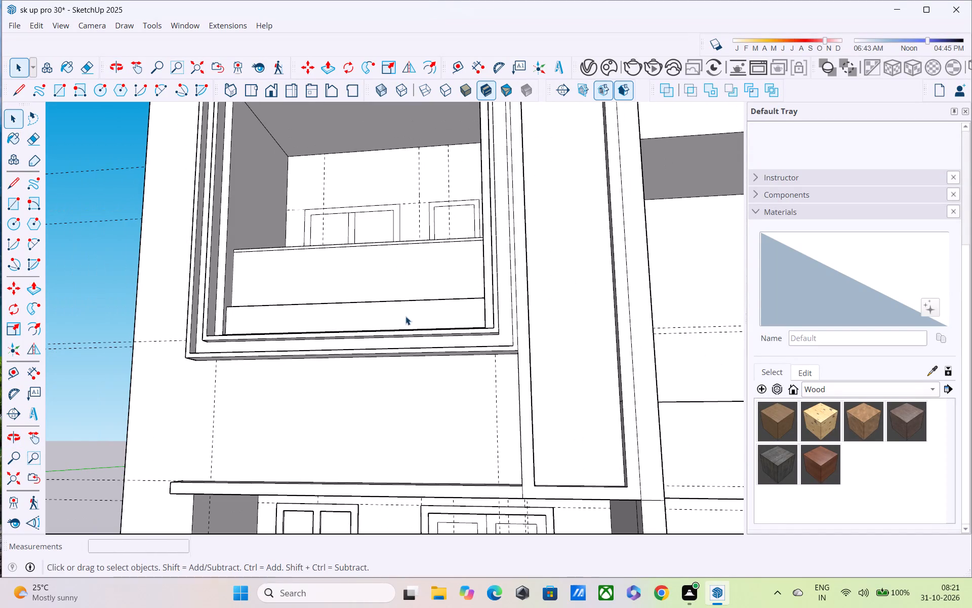
left_click(827, 394)
left_click(819, 275)
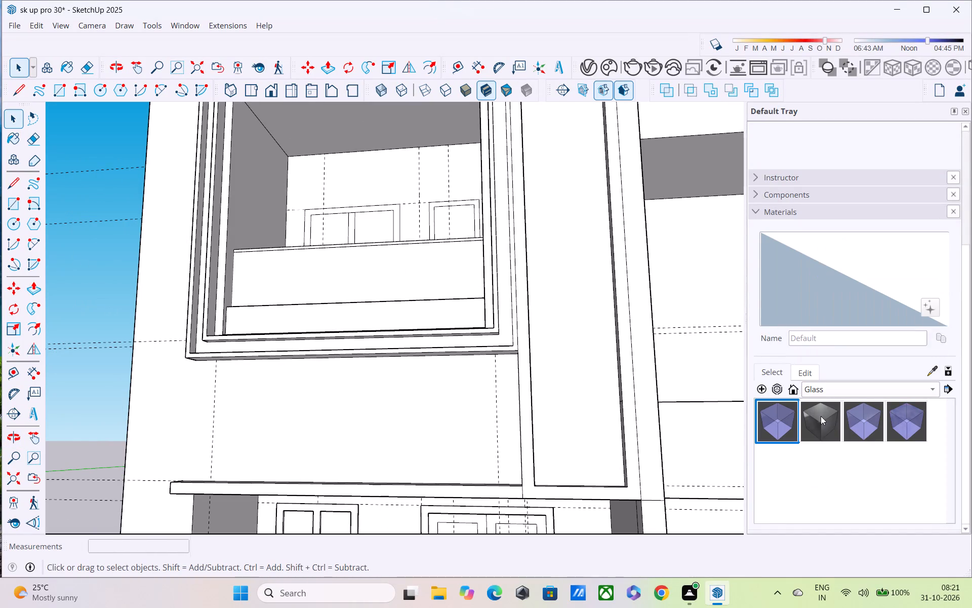
left_click(776, 413)
left_click(372, 276)
middle_click_drag(366, 242, 415, 278)
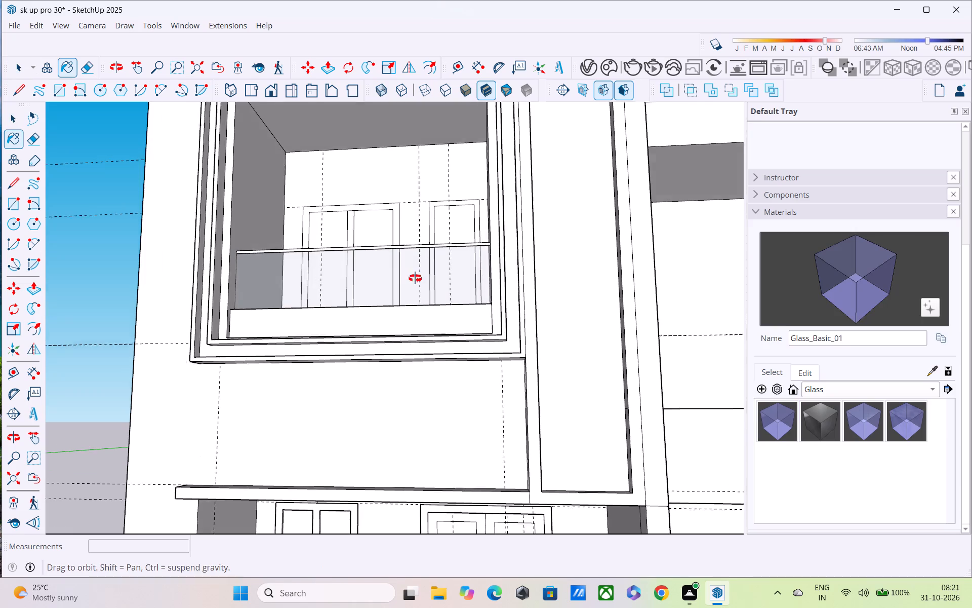
middle_click_drag(415, 278, 497, 307)
scroll(498, 258, "down", 5)
middle_click_drag(497, 258, 446, 255)
key("space")
Examine the front elevation, glass railing, tower and side balconies from several angles and distances.
scroll(430, 261, "down", 3)
middle_click_drag(421, 277, 380, 311)
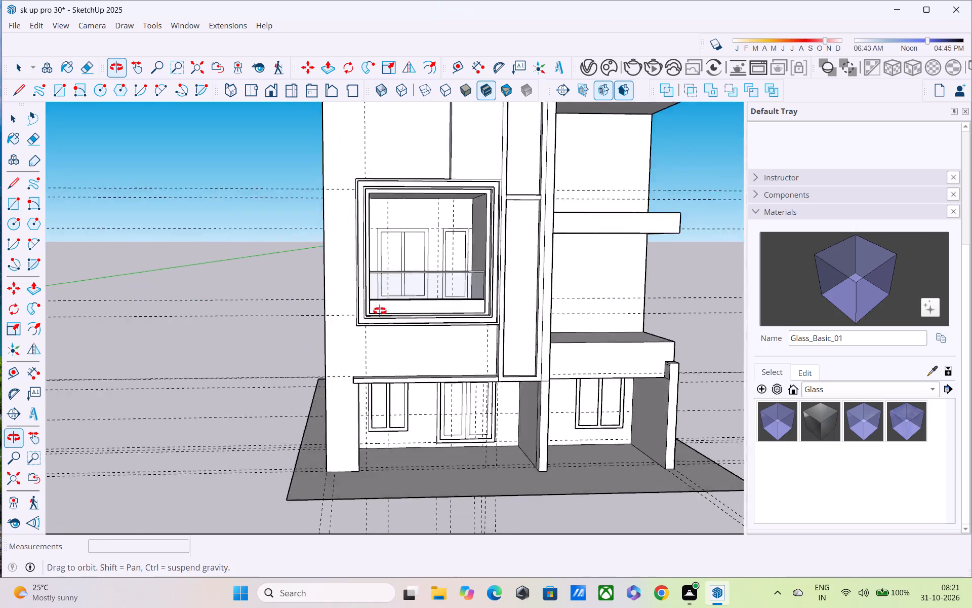
middle_click_drag(380, 311, 356, 329)
scroll(357, 329, "up", 1)
scroll(366, 263, "up", 4)
scroll(385, 234, "down", 8)
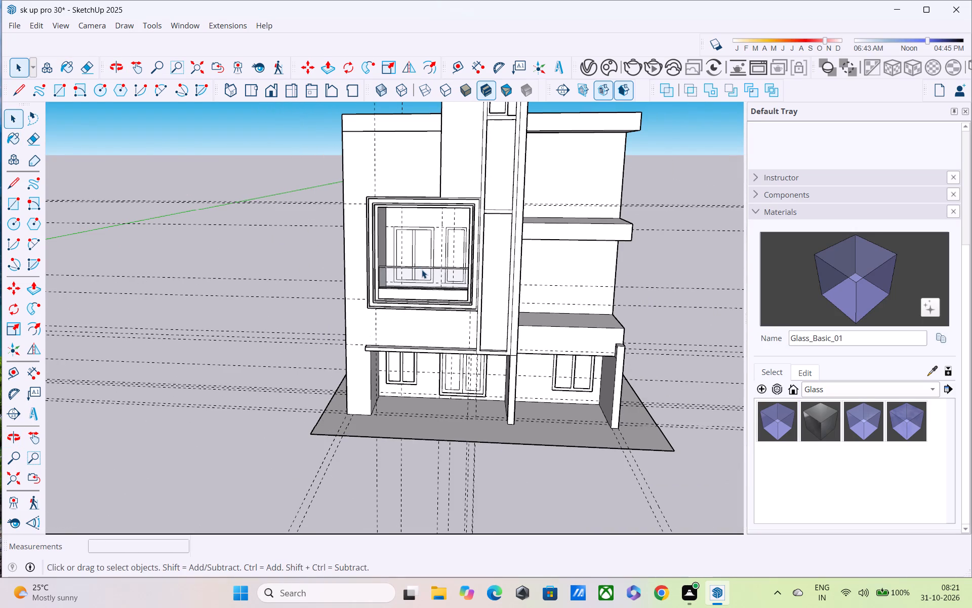
middle_click_drag(425, 270, 487, 313)
scroll(487, 261, "down", 2)
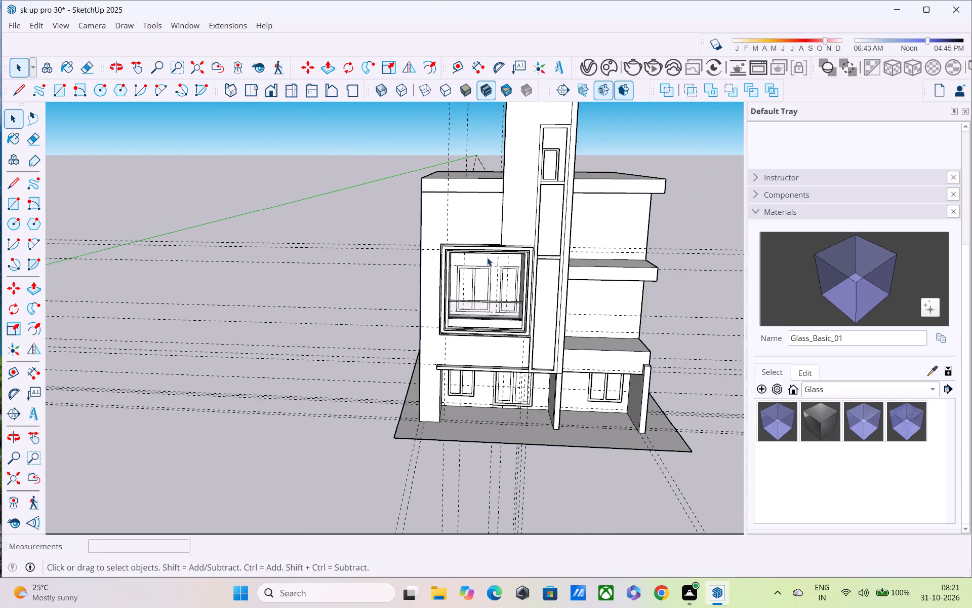
middle_click_drag(487, 257, 507, 268)
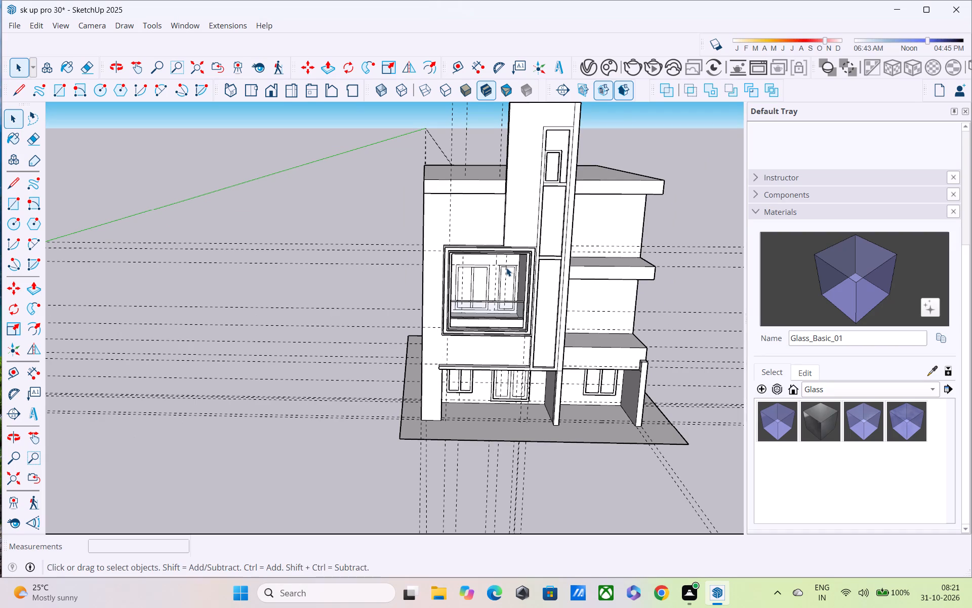
middle_click_drag(510, 266, 403, 322, "shift")
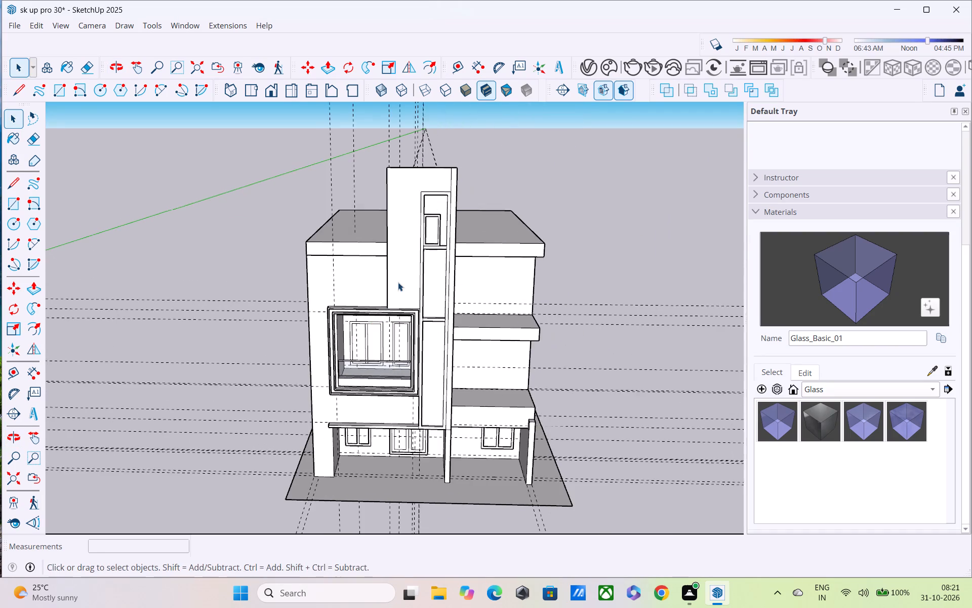
scroll(400, 272, "up", 3)
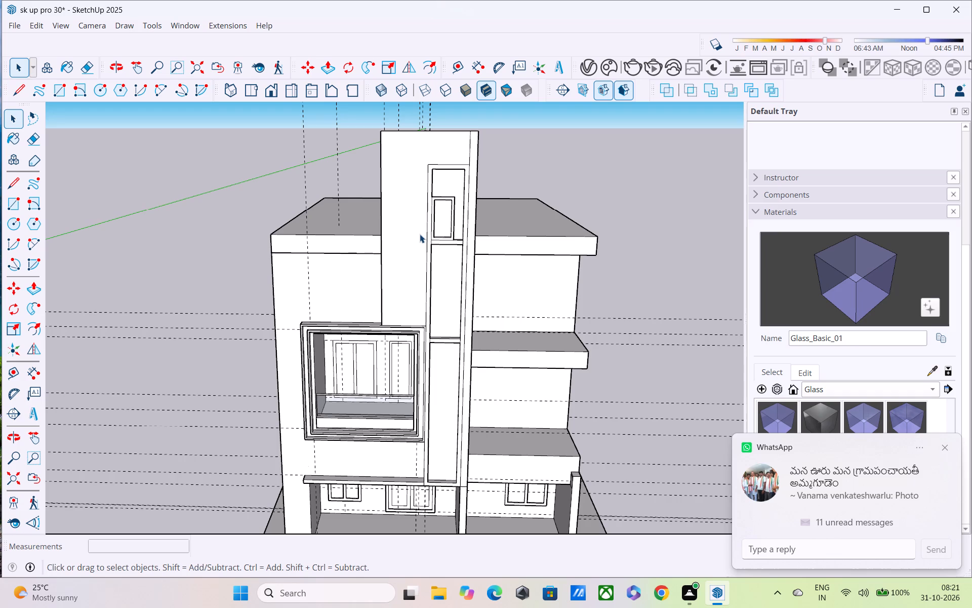
scroll(424, 241, "down", 3)
middle_click_drag(448, 266, 638, 274)
scroll(406, 292, "up", 5)
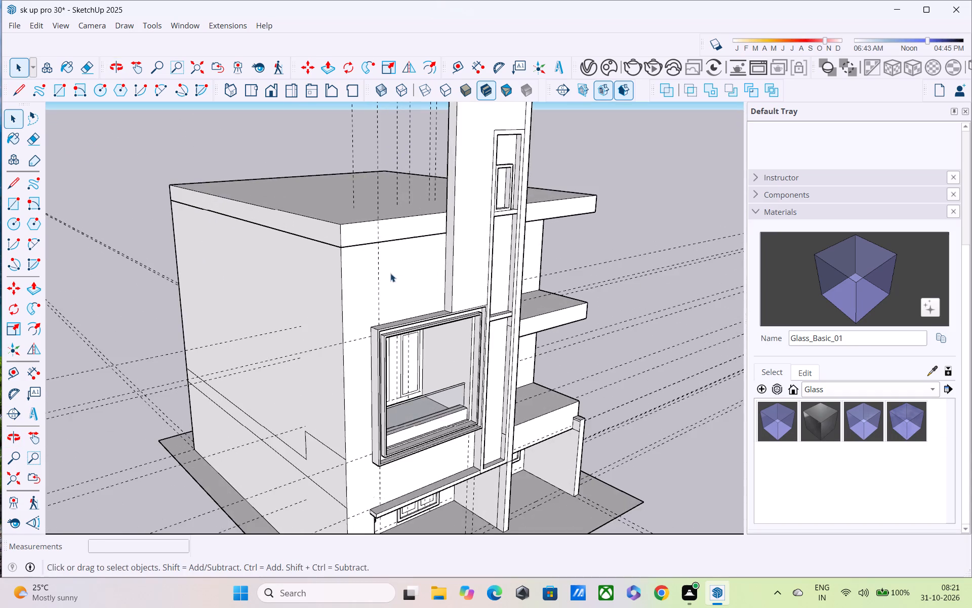
middle_click_drag(390, 273, 475, 243)
scroll(459, 258, "up", 6)
middle_click_drag(443, 239, 321, 257)
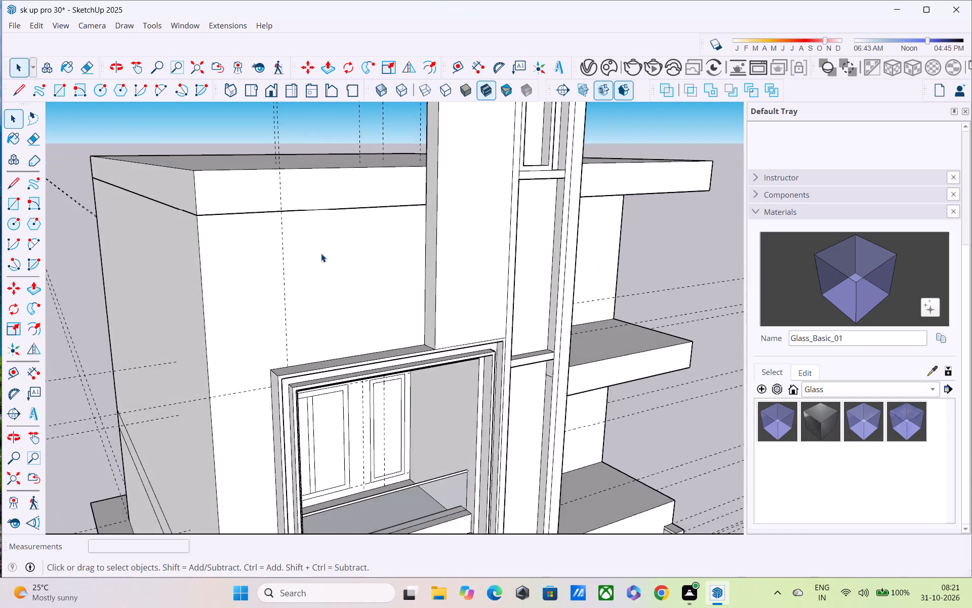
scroll(321, 253, "down", 4)
scroll(381, 279, "up", 1)
middle_click_drag(375, 273, 313, 237)
scroll(313, 237, "down", 2)
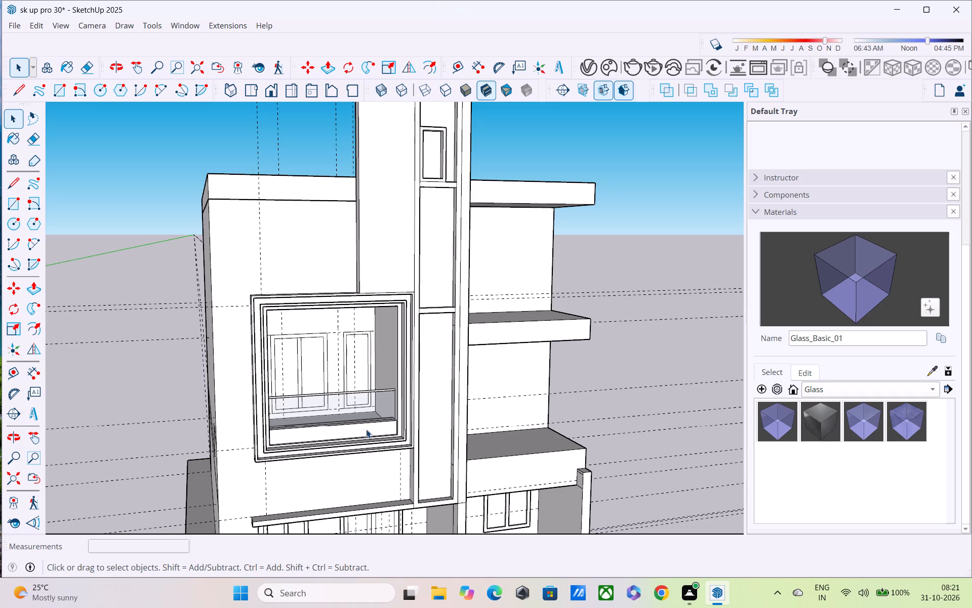
middle_click_drag(381, 432, 213, 372)
scroll(242, 365, "down", 5)
middle_click_drag(265, 387, 238, 213)
middle_click_drag(333, 246, 453, 330)
middle_click_drag(450, 324, 475, 452, "shift")
scroll(377, 397, "up", 3)
middle_click_drag(368, 376, 353, 286)
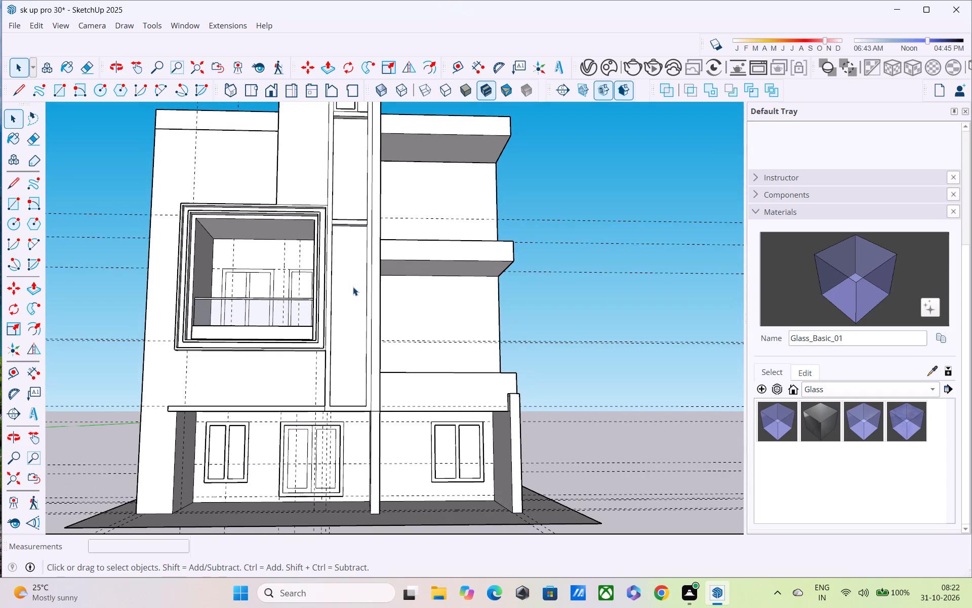
scroll(397, 222, "down", 2)
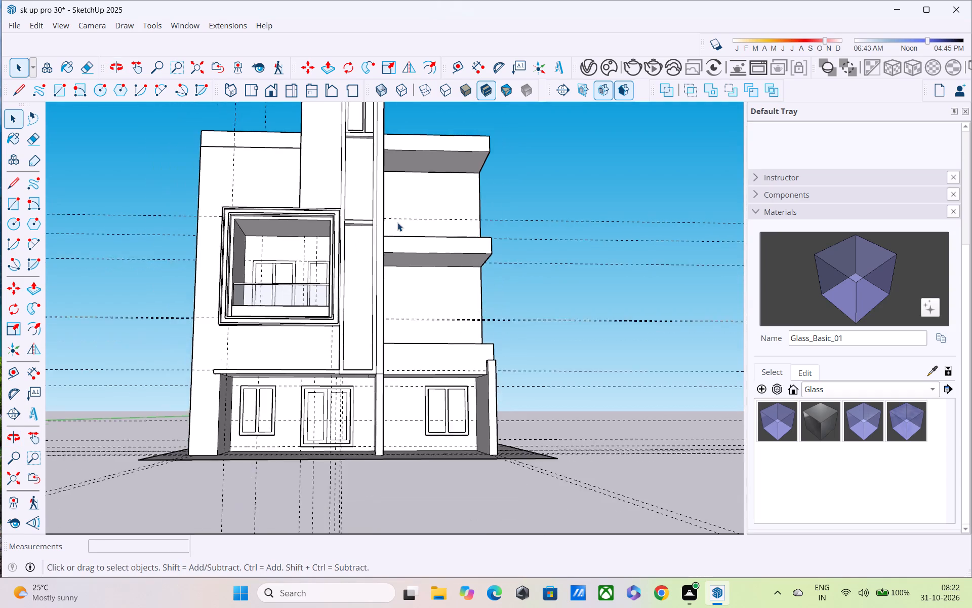
middle_click_drag(397, 222, 405, 293)
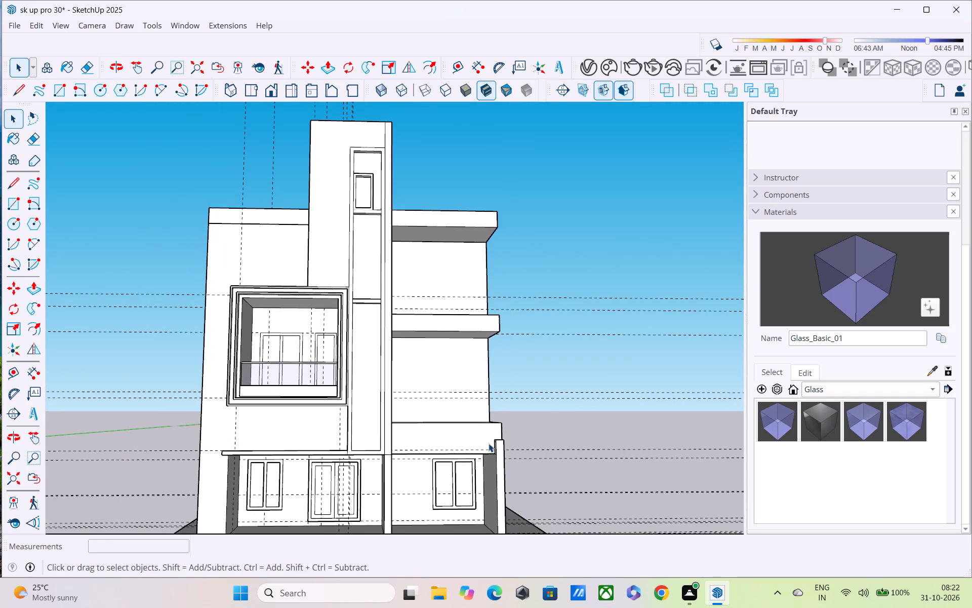
Place a vertical guide 10" in from the outer edge of the recessed middle-floor balcony wall and another 1' further in.
key("t")
scroll(484, 411, "up", 2)
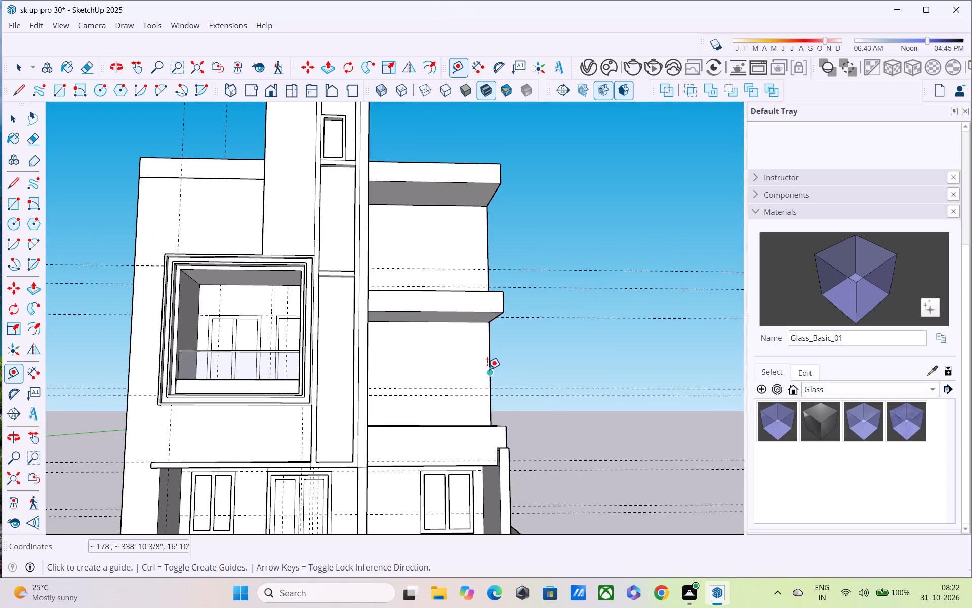
left_click(487, 369)
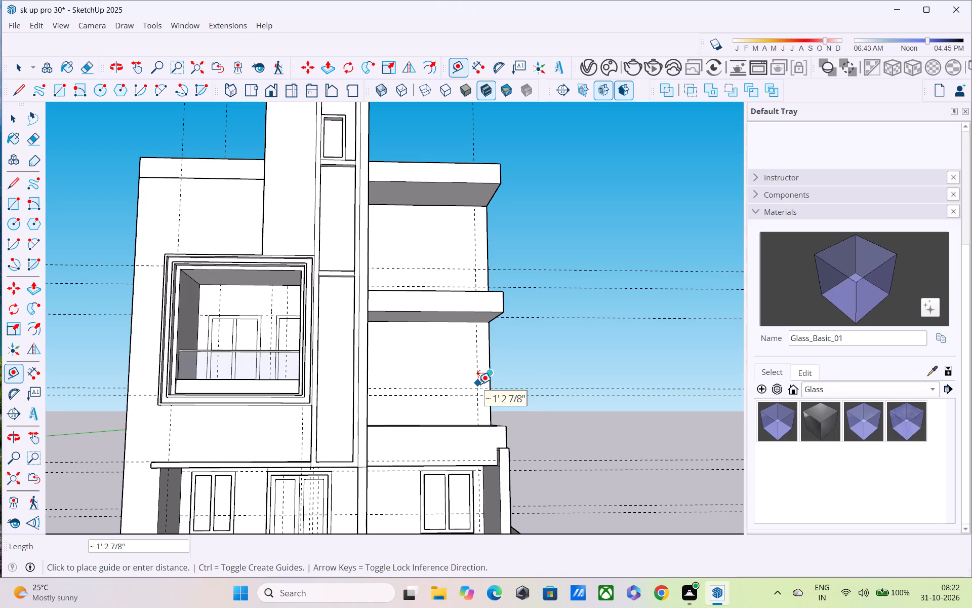
type("10\"")
key("Return")
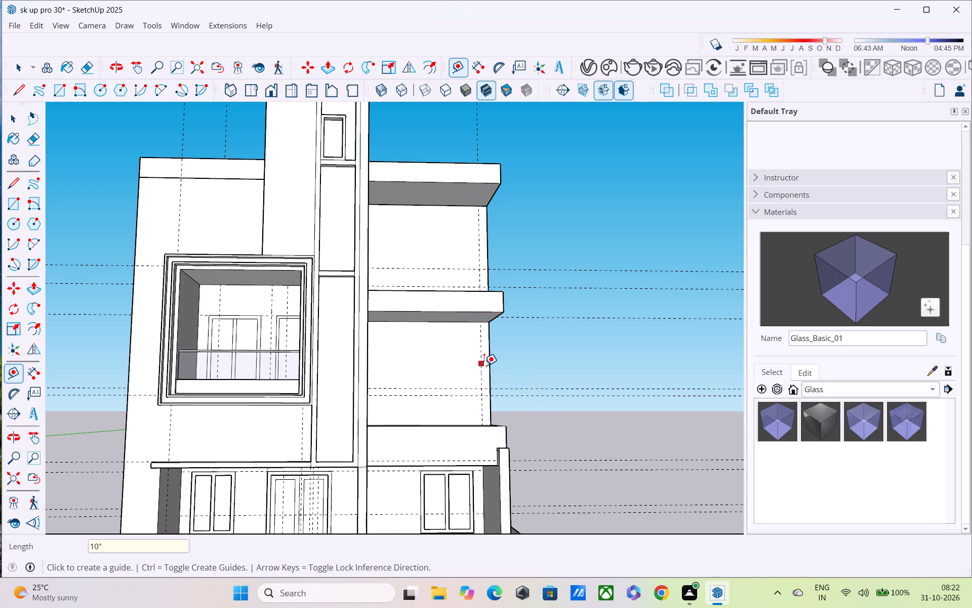
left_click(484, 365)
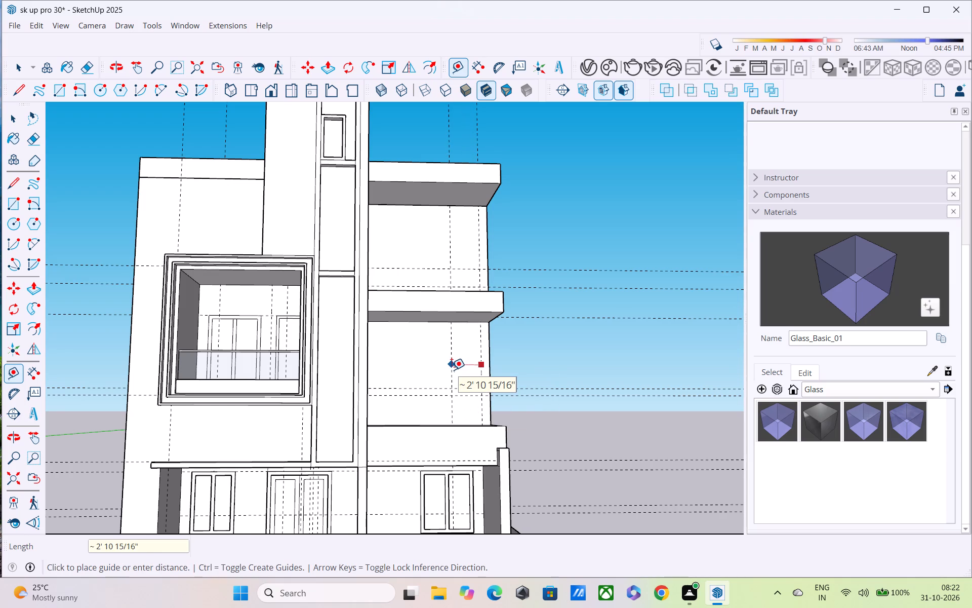
type("1'")
key("Return")
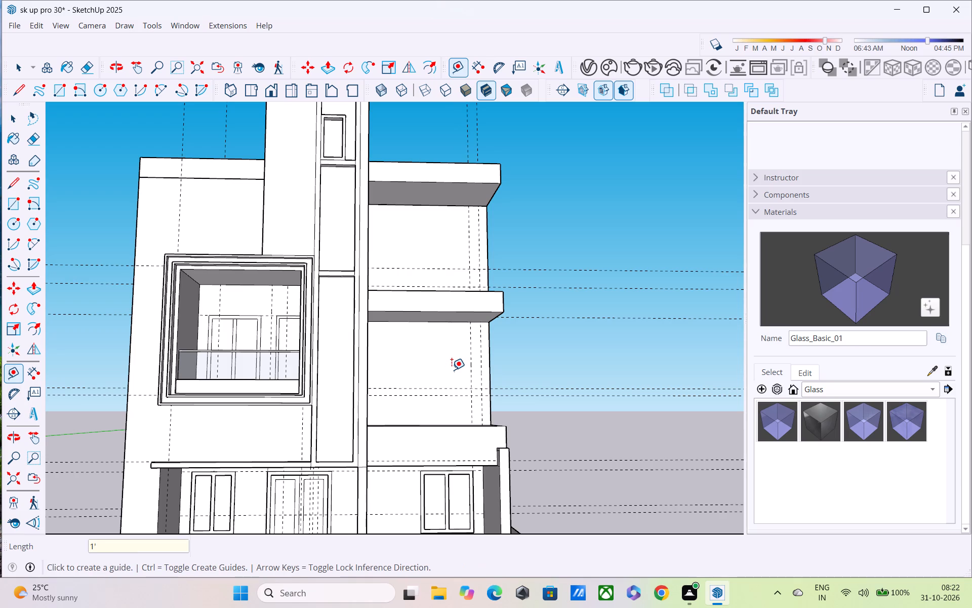
Place a vertical guide on the balcony wall 9.5' from the innermost guide, toward the tall fin wall.
left_click(473, 347)
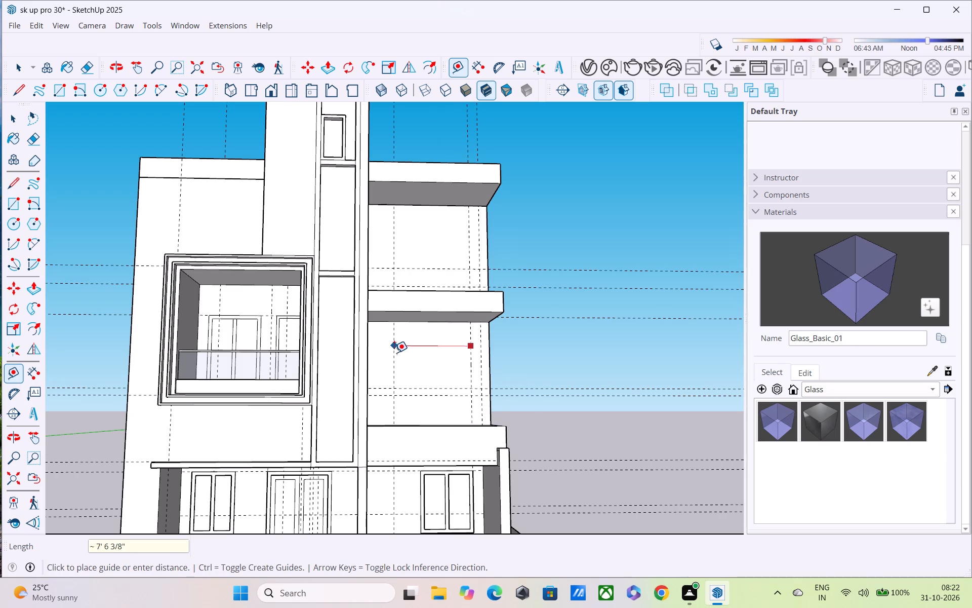
middle_click_drag(394, 353, 358, 397)
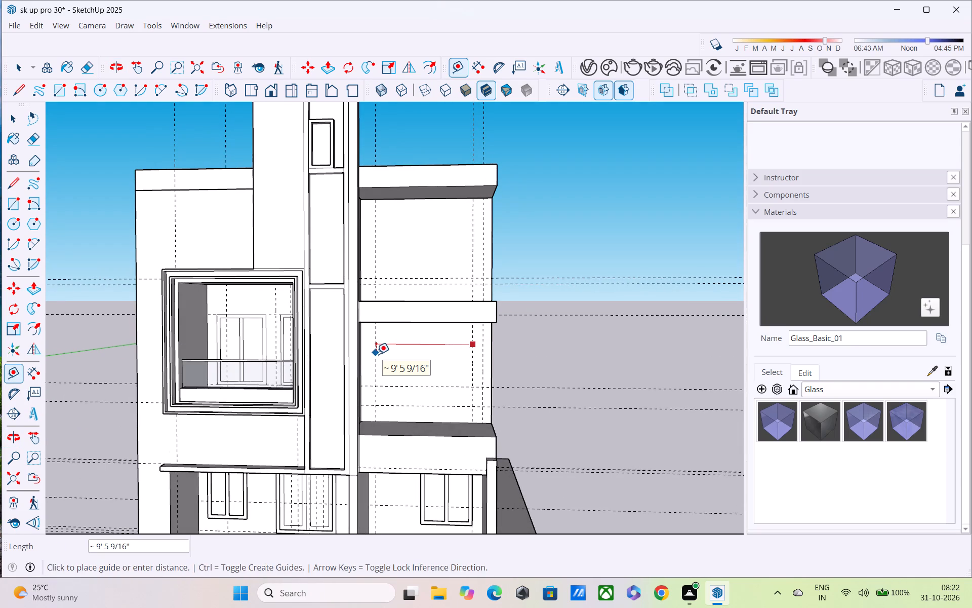
type("8'")
key("Return")
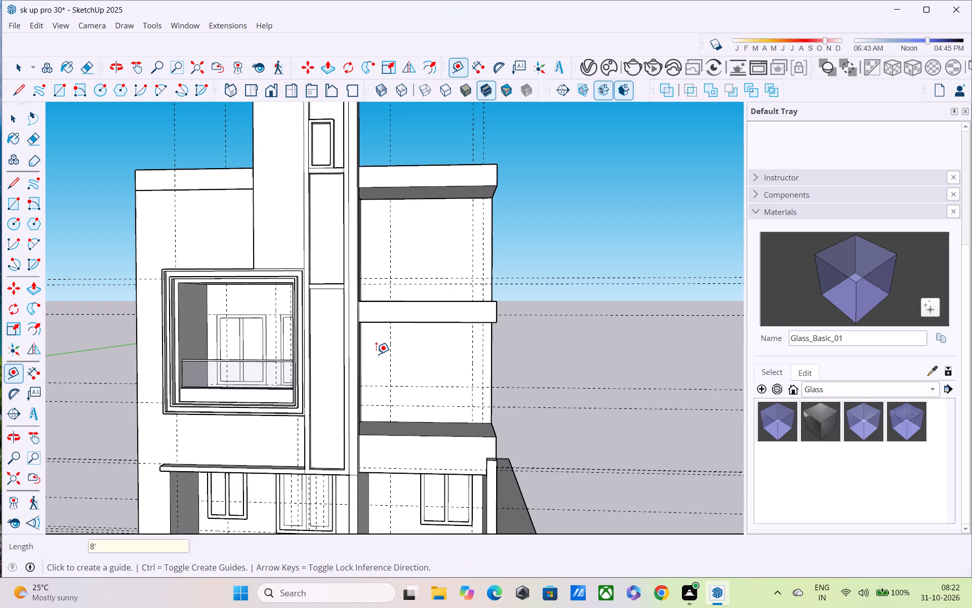
type("9'")
key("Return")
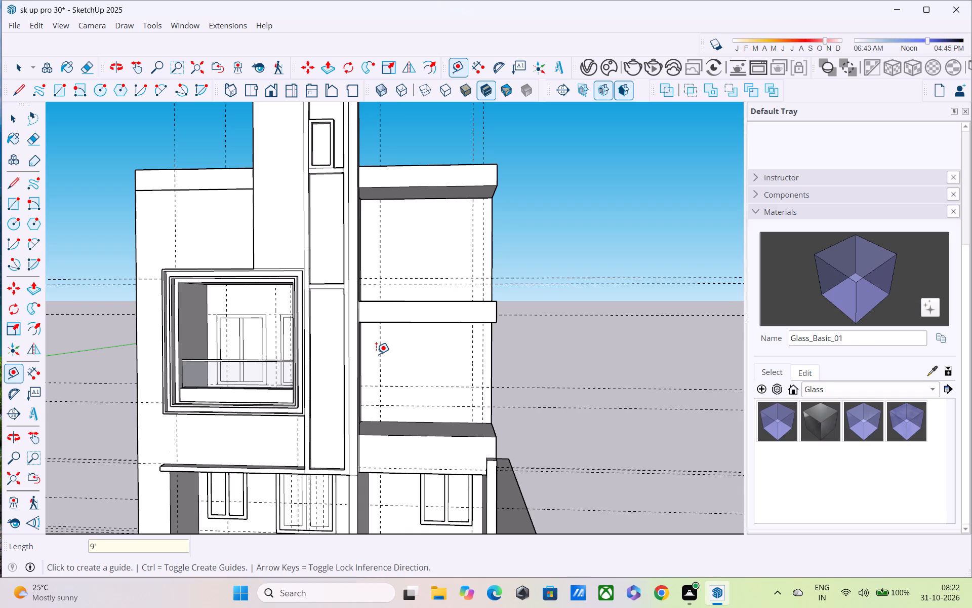
type("9.5'")
key("Return")
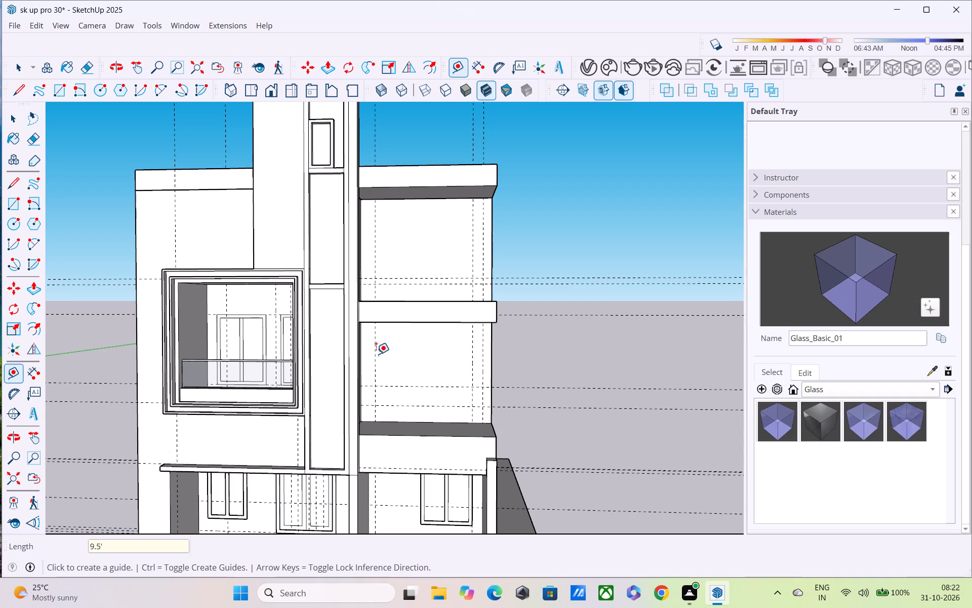
Inspect the guides on the recessed balcony wall and view the house from the side, below and front.
middle_click_drag(389, 381, 375, 334)
scroll(470, 370, "up", 2)
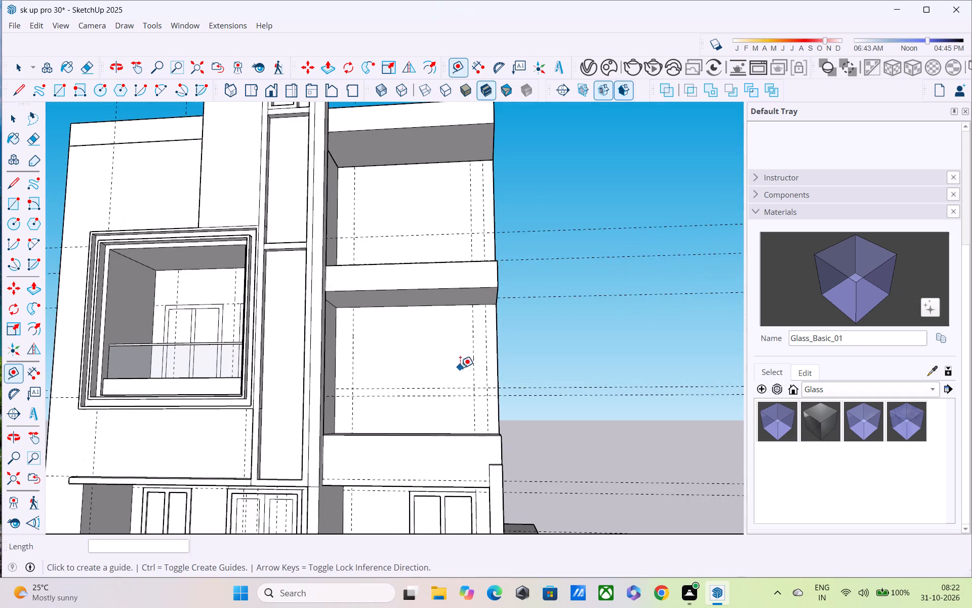
middle_click_drag(459, 369, 285, 516)
scroll(405, 421, "up", 2)
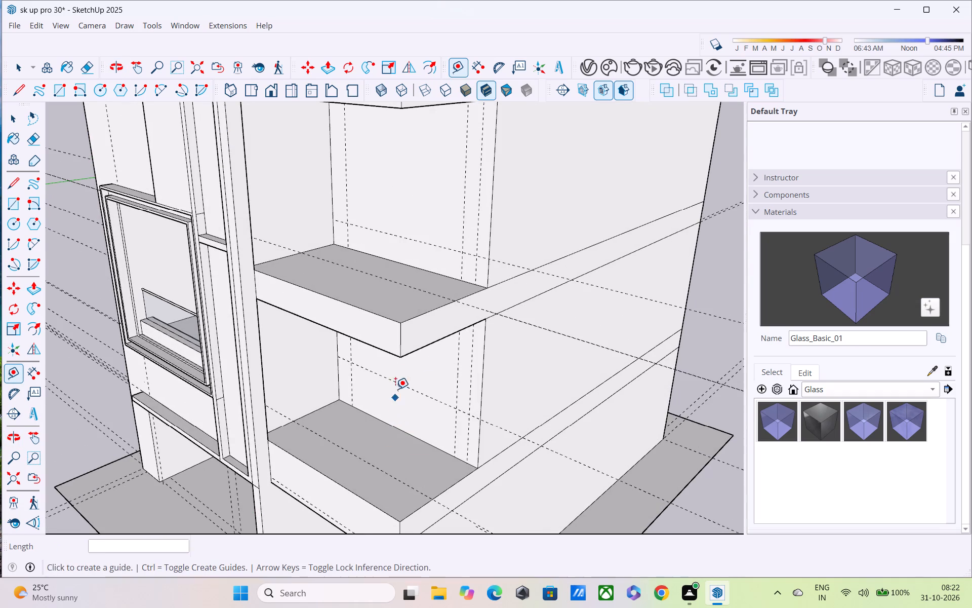
middle_click_drag(395, 377, 395, 343)
scroll(395, 327, "down", 3)
middle_click_drag(398, 388, 570, 280)
scroll(571, 274, "down", 3)
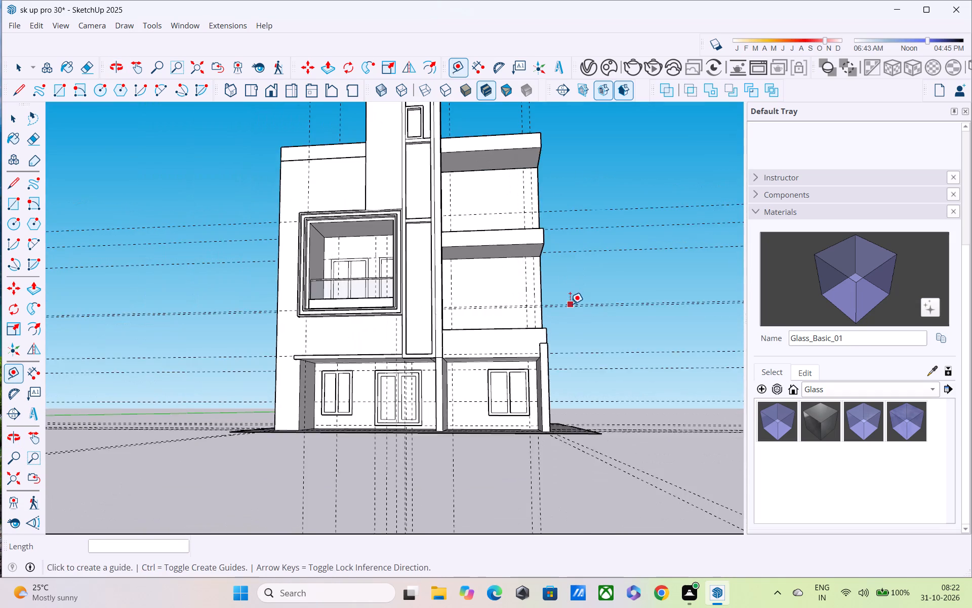
middle_click_drag(570, 304, 567, 345)
scroll(563, 349, "up", 1)
scroll(556, 347, "down", 4)
middle_click_drag(291, 398, 745, 493)
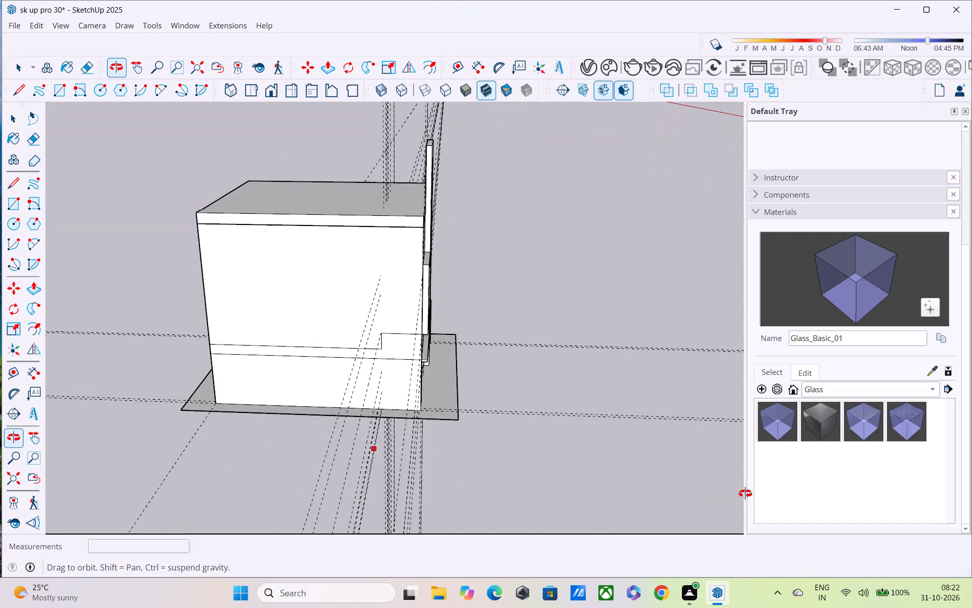
middle_click_drag(745, 493, 590, 241)
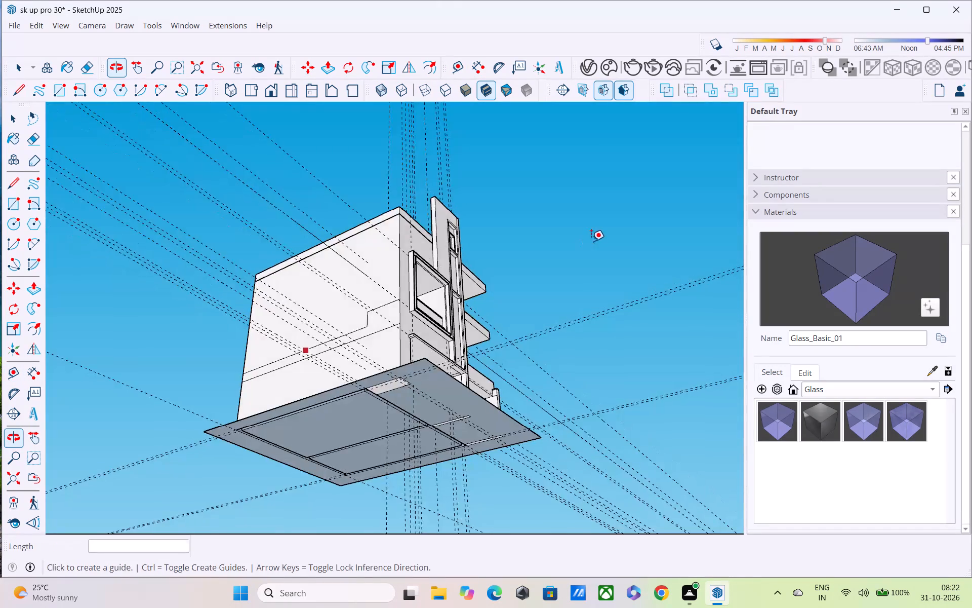
scroll(592, 241, "up", 2)
scroll(588, 256, "down", 1)
middle_click_drag(587, 257, 399, 411)
scroll(403, 417, "up", 1)
scroll(586, 335, "up", 3)
scroll(526, 335, "up", 2)
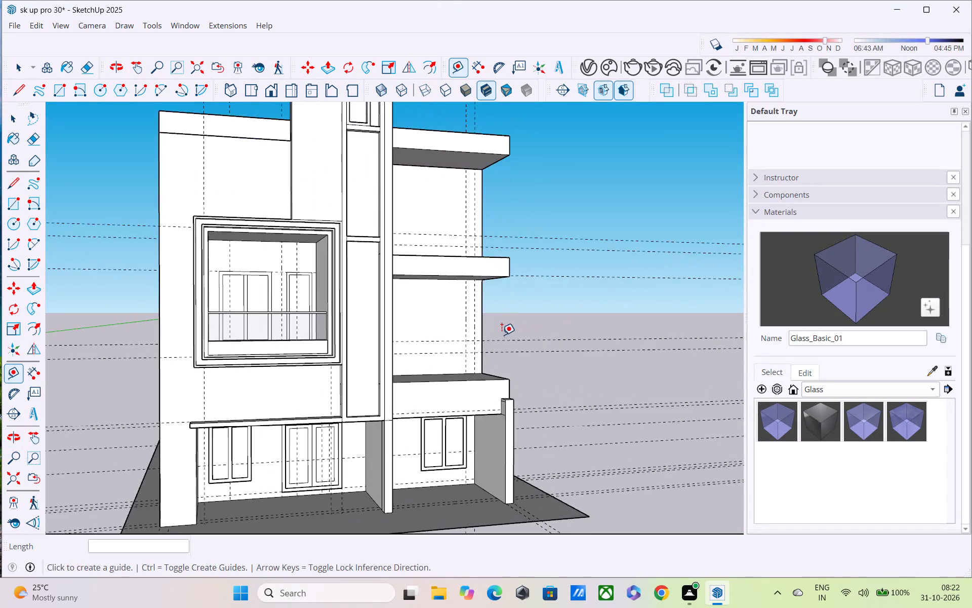
Place a horizontal guide 6" above the floor edge of the recessed middle-floor balcony wall.
scroll(499, 334, "up", 3)
middle_click_drag(482, 329, 363, 467)
scroll(379, 379, "up", 4)
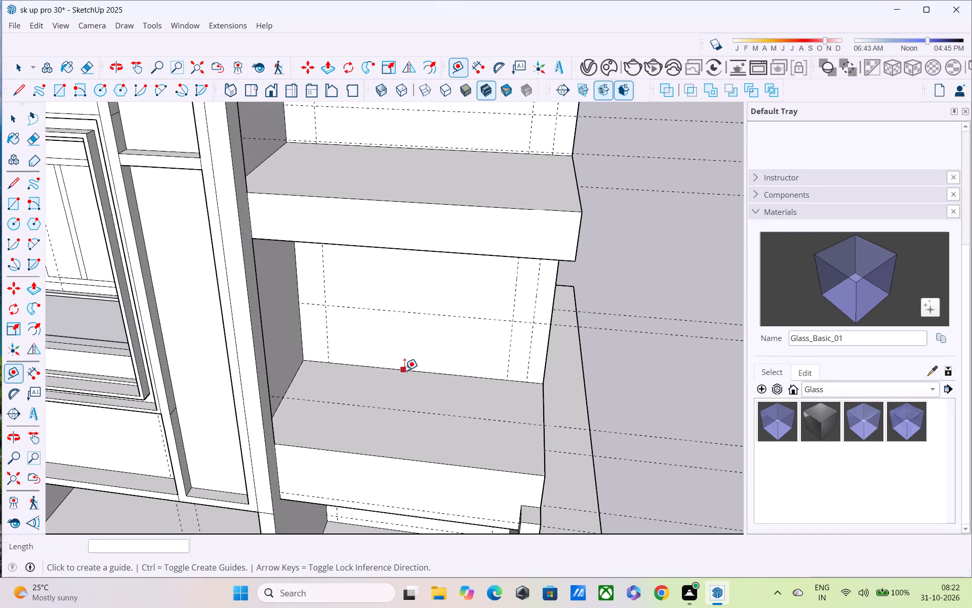
left_click(404, 370)
middle_click_drag(383, 309, 370, 270)
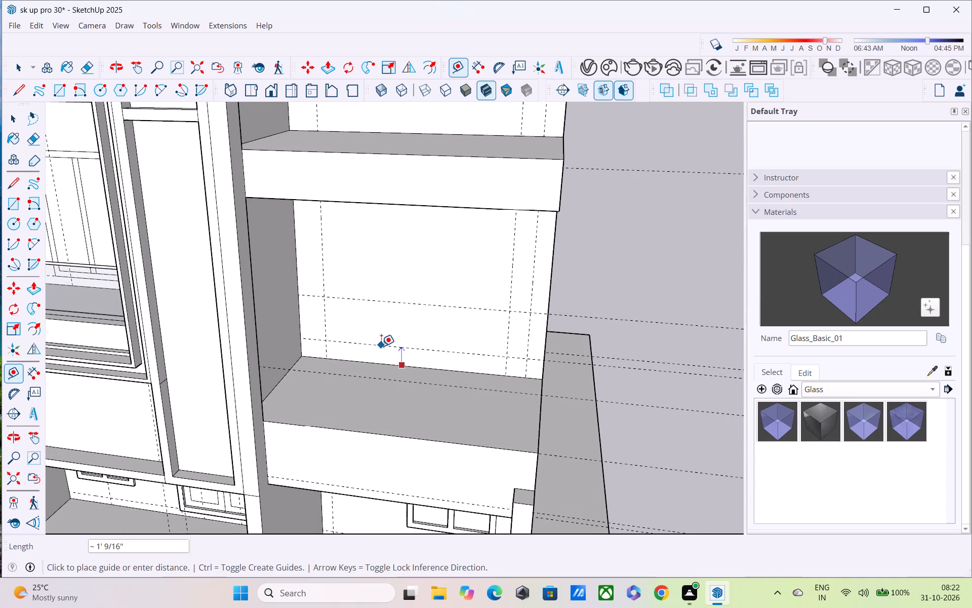
key("6")
key("shift+quotedbl")
key("Return")
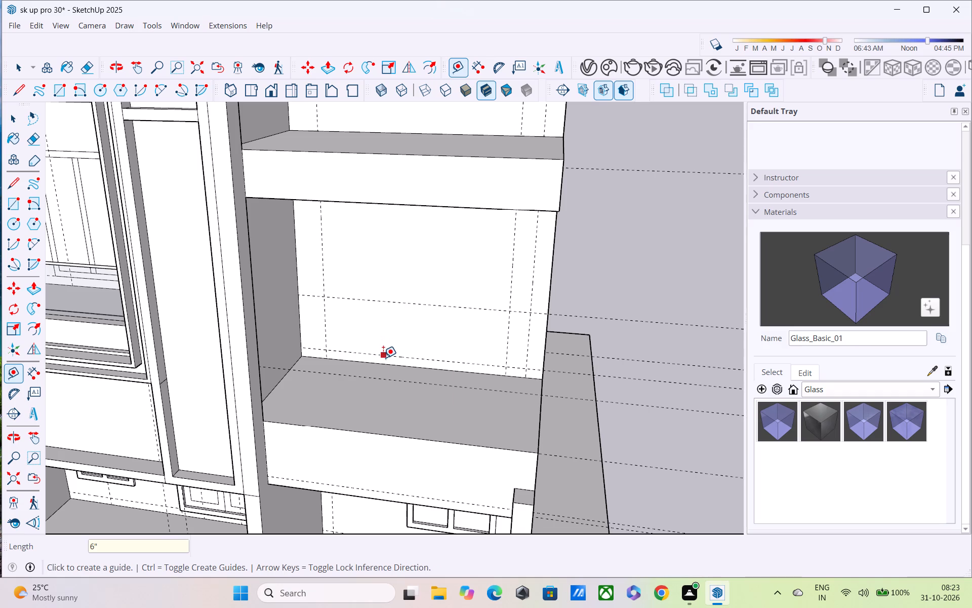
Place a horizontal guide on the recessed balcony wall 7' above the lowest horizontal guide.
left_click(383, 358)
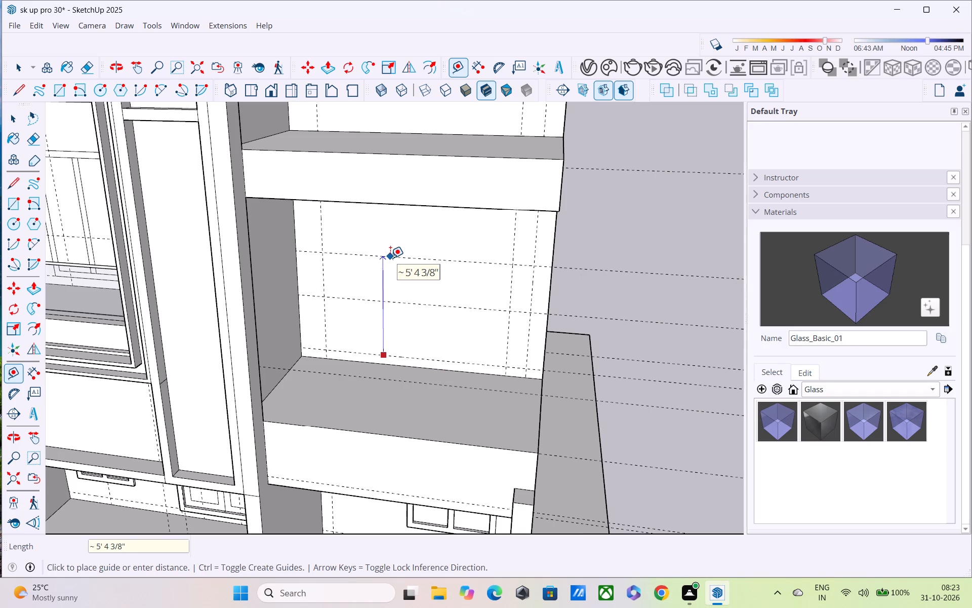
type("7'")
key("Return")
Draw a 9'6" by 7' rectangle on the balcony wall between the guide intersections as the window outline.
middle_click_drag(387, 262, 387, 249)
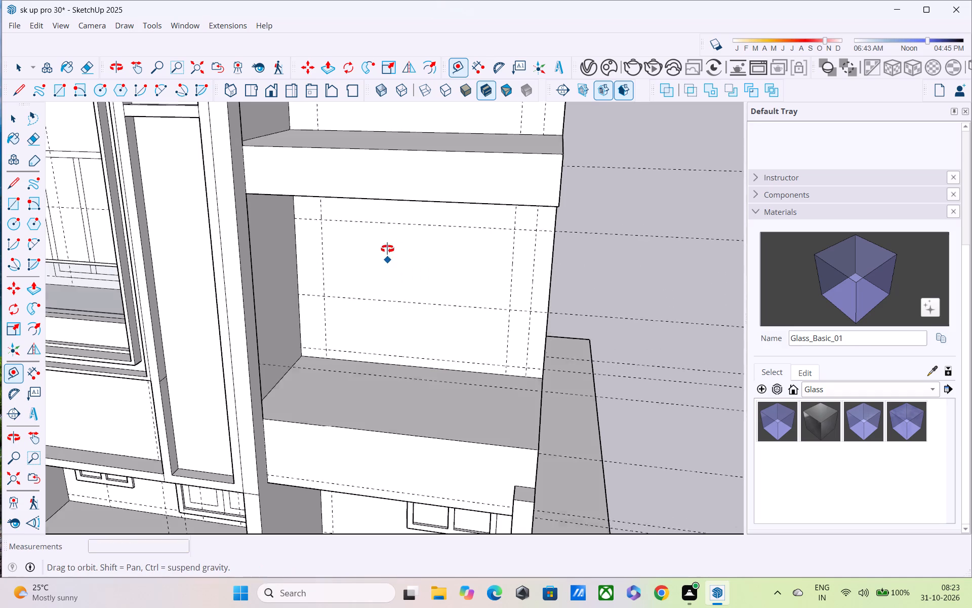
middle_click_drag(387, 249, 387, 214)
scroll(389, 213, "up", 3)
key("r")
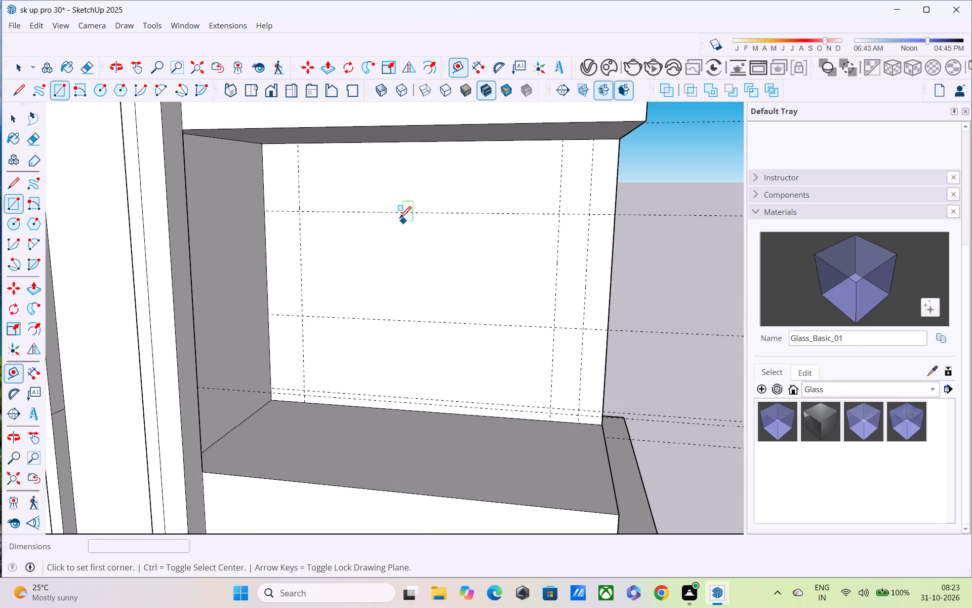
left_click(303, 211)
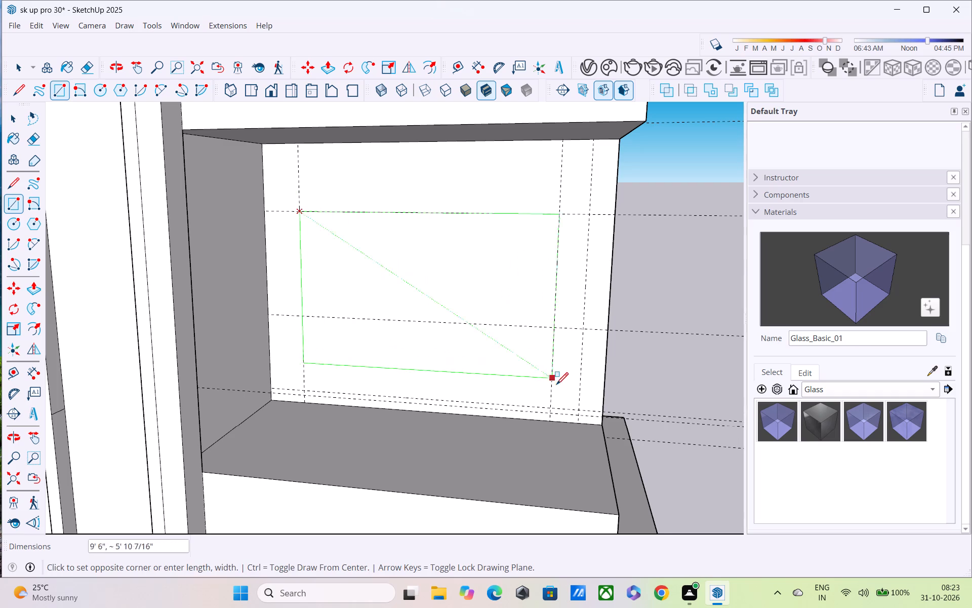
middle_click_drag(561, 391, 550, 423)
scroll(549, 421, "up", 3)
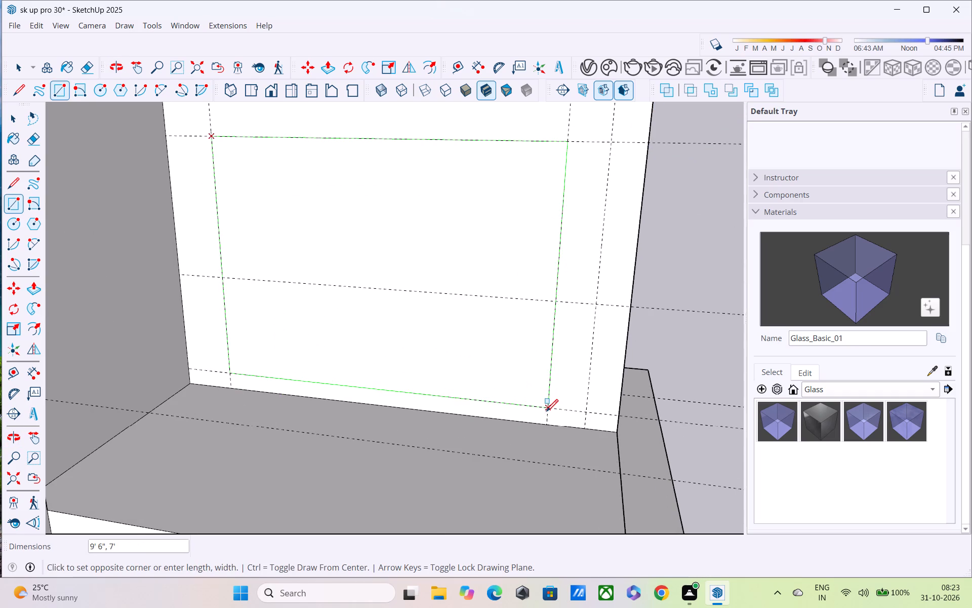
left_click(546, 406)
Offset the window rectangle inward by 4" to form the frame border.
middle_click_drag(532, 381, 528, 307)
scroll(528, 307, "down", 1)
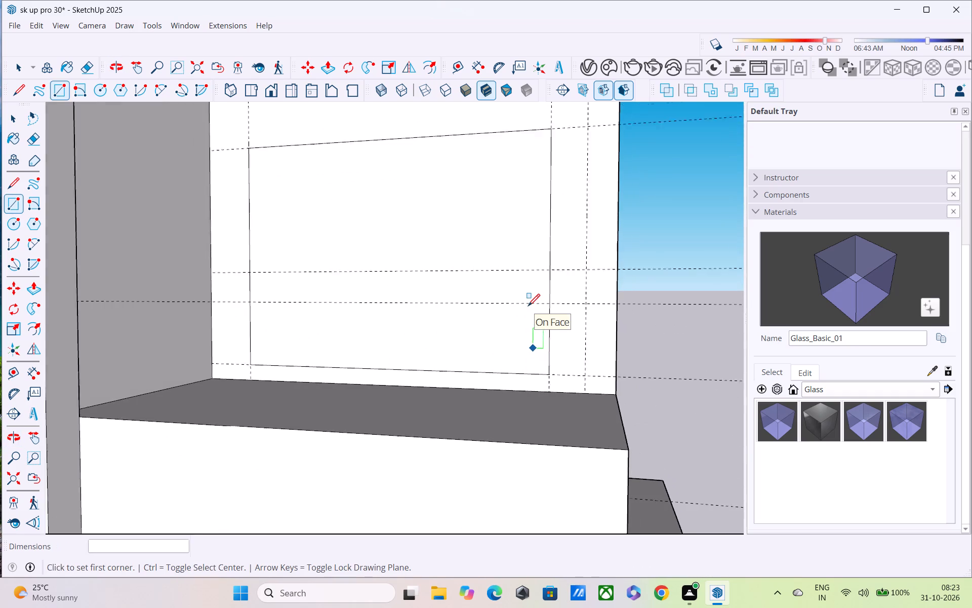
scroll(528, 307, "down", 1)
middle_click_drag(524, 306, 523, 306, "shift")
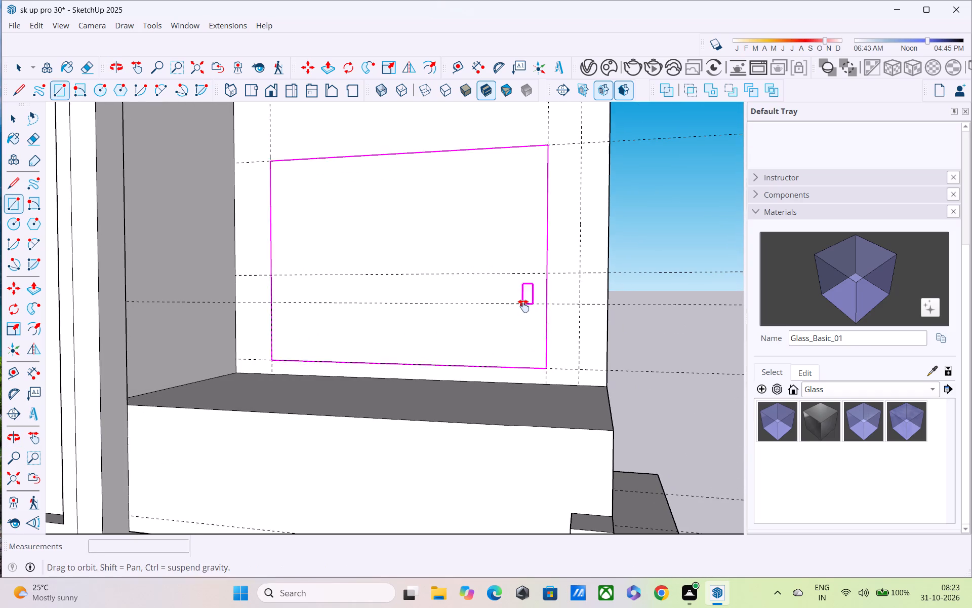
middle_click_drag(523, 306, 537, 363, "shift")
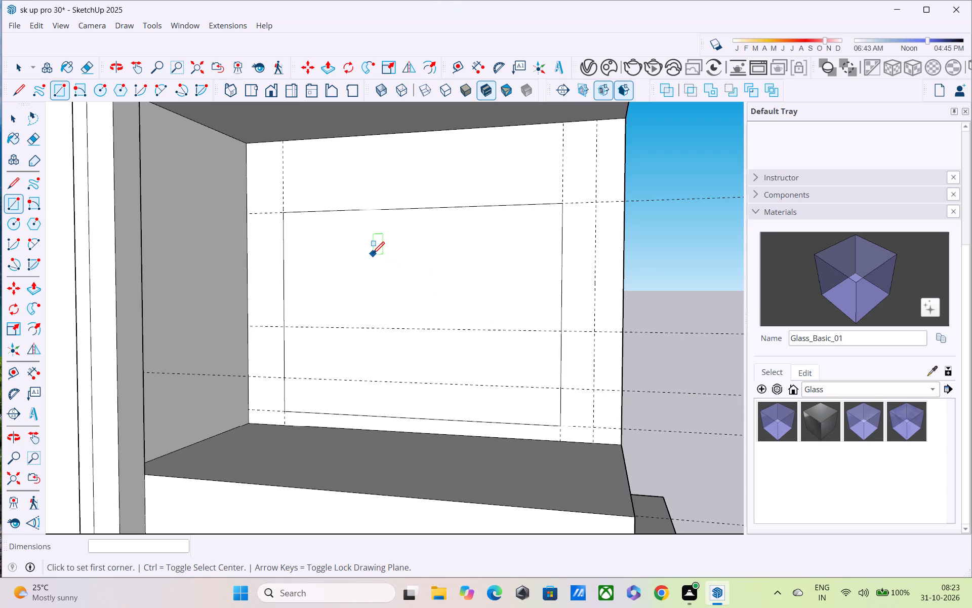
key("f")
left_click(358, 240)
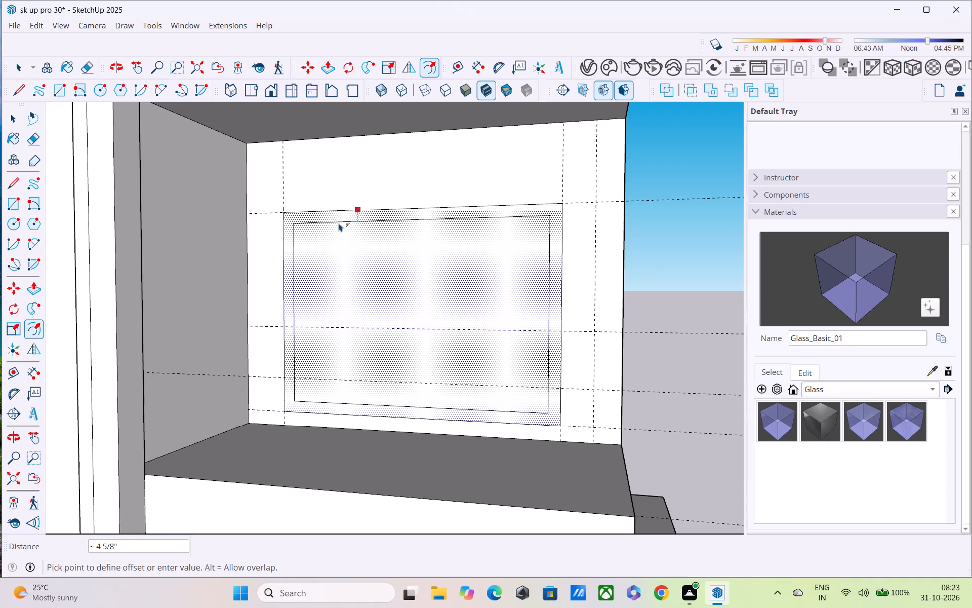
type("4\"")
key("Return")
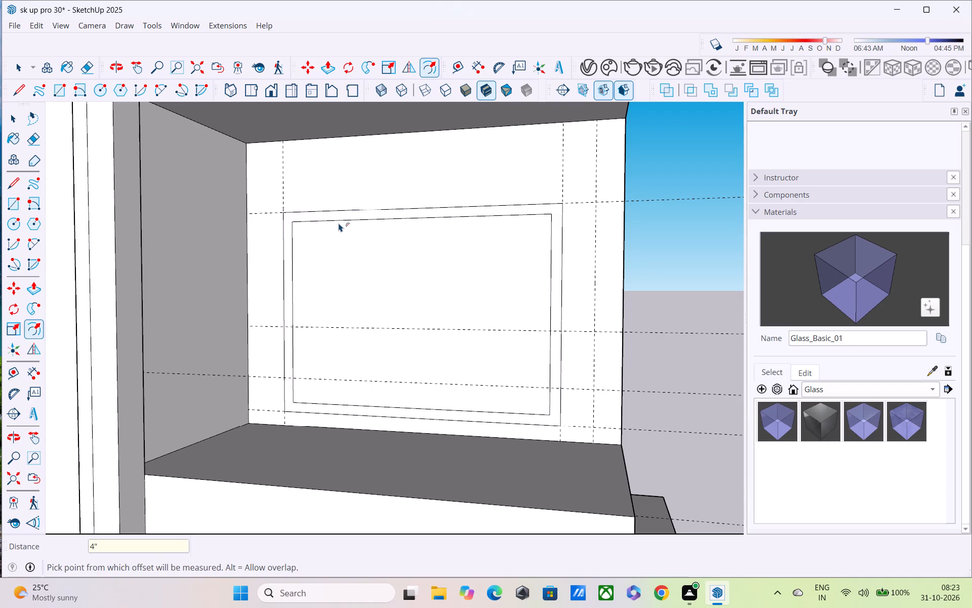
Copy the frame's inner and outer vertical edges on the tall fin wall side 9'2" across to the opposite jamb.
key("space")
scroll(333, 230, "up", 1)
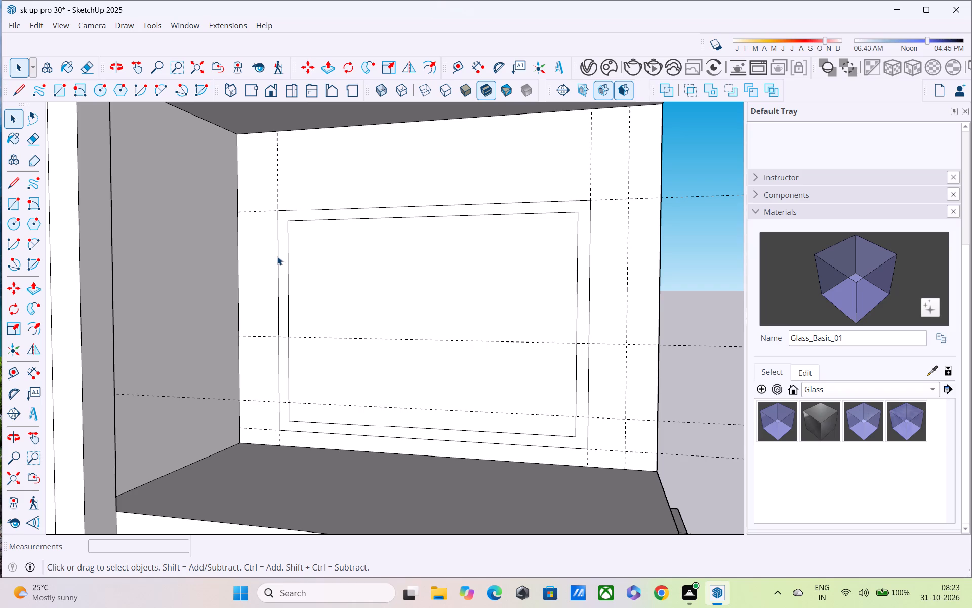
left_click(277, 256)
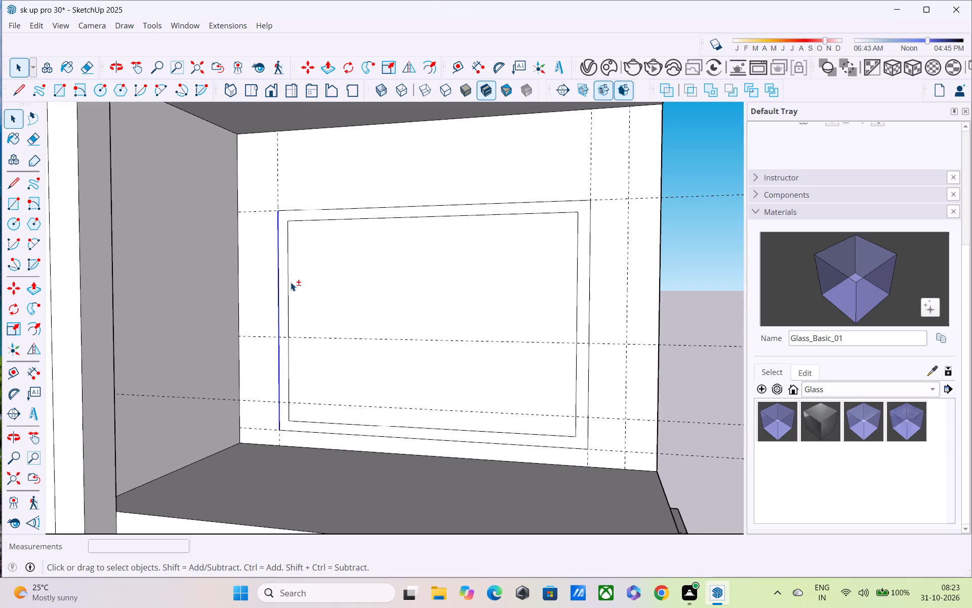
left_click(289, 280, "shift")
key("m")
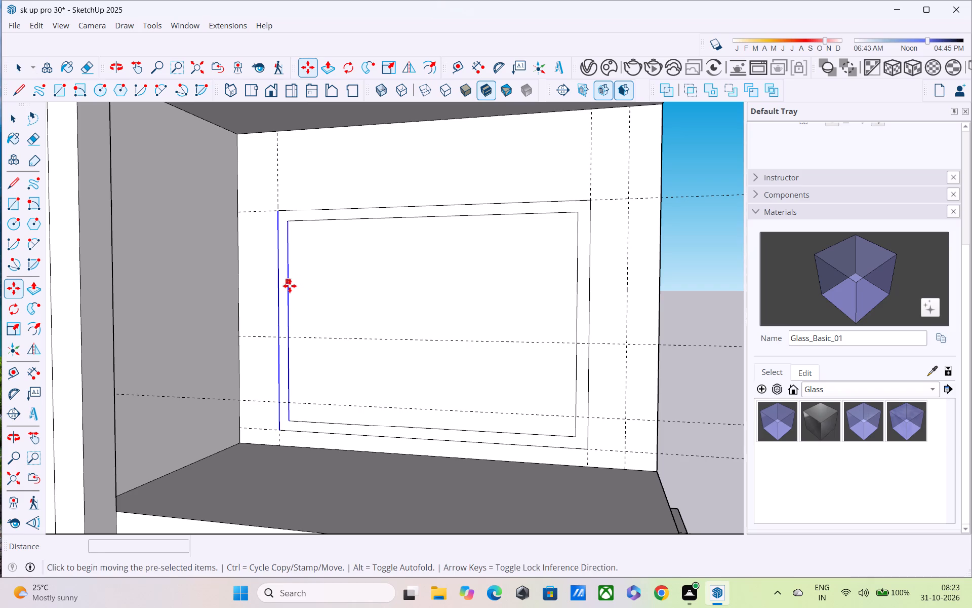
left_click(289, 422)
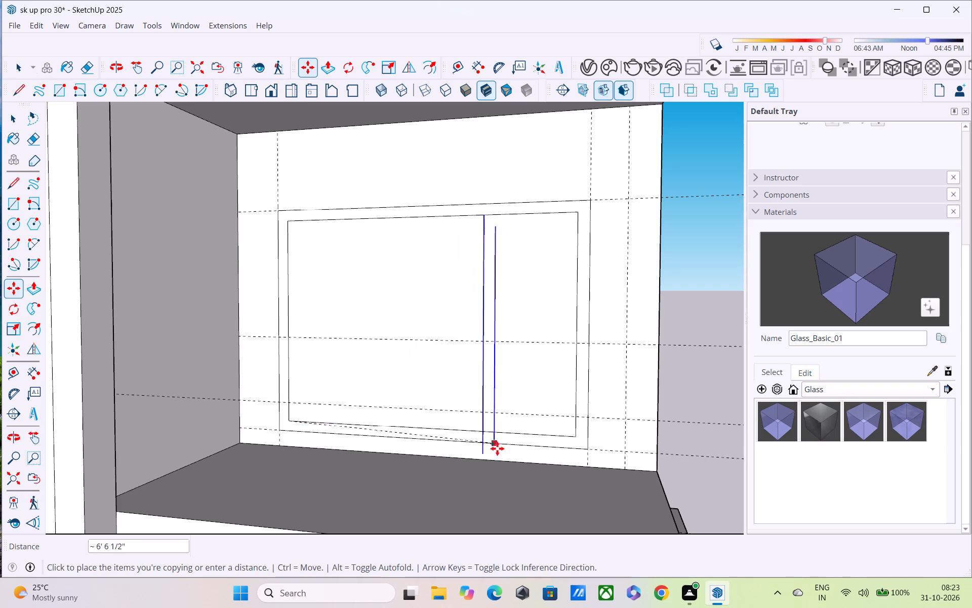
left_click(587, 442)
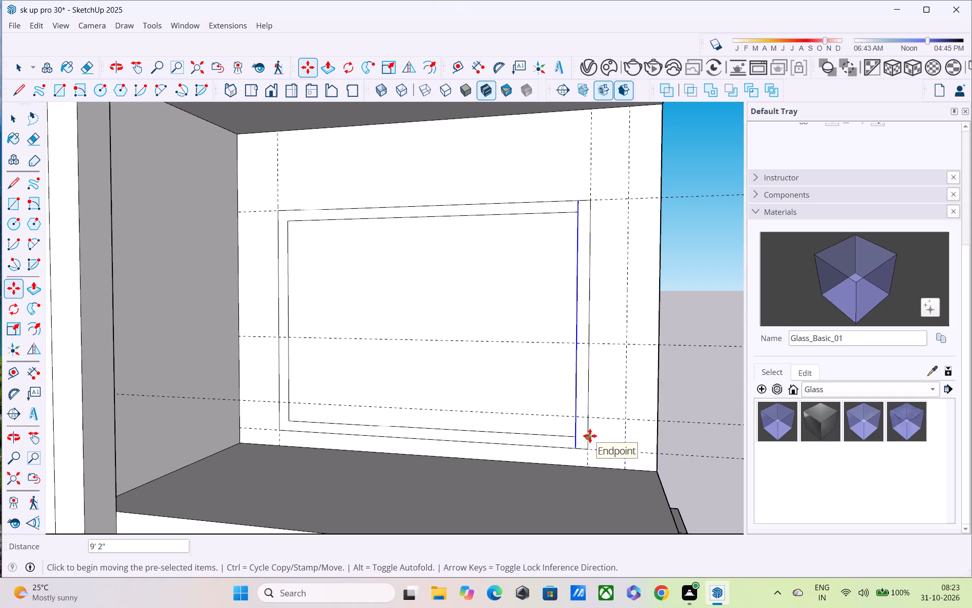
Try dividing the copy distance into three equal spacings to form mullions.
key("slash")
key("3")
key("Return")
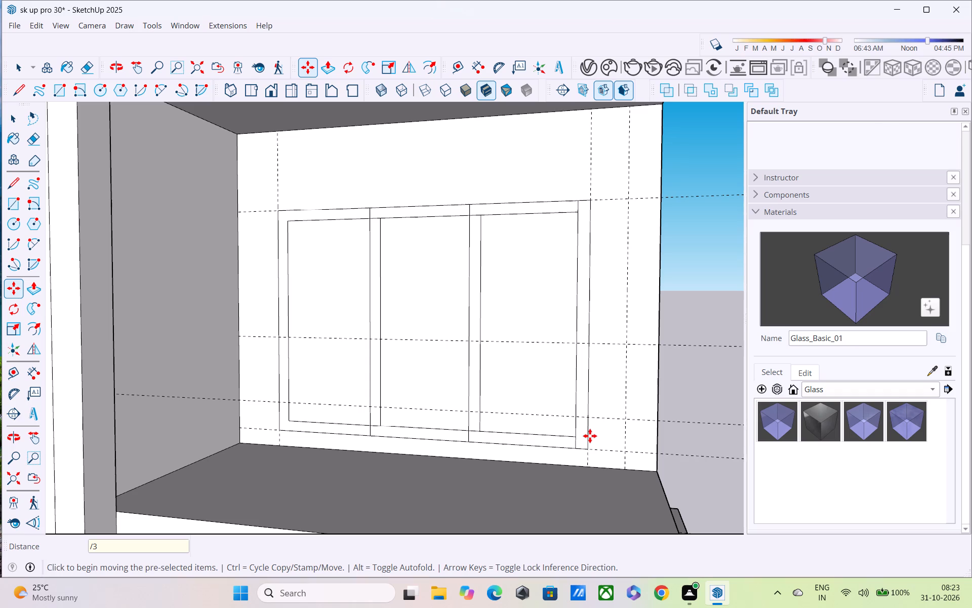
Divide the copy distance into four equal spacings so three mullions split the window into four panels.
type("/4")
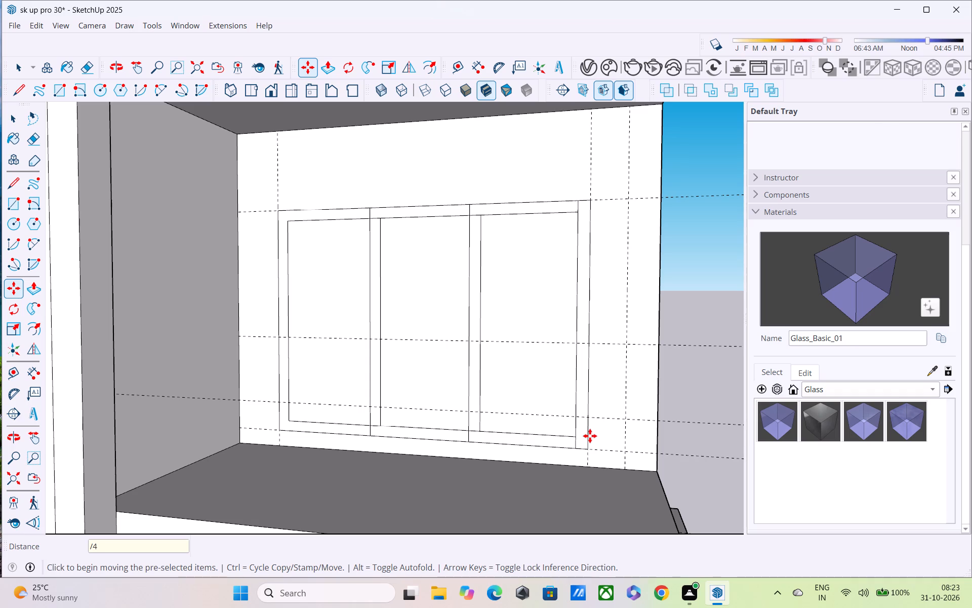
key("Return")
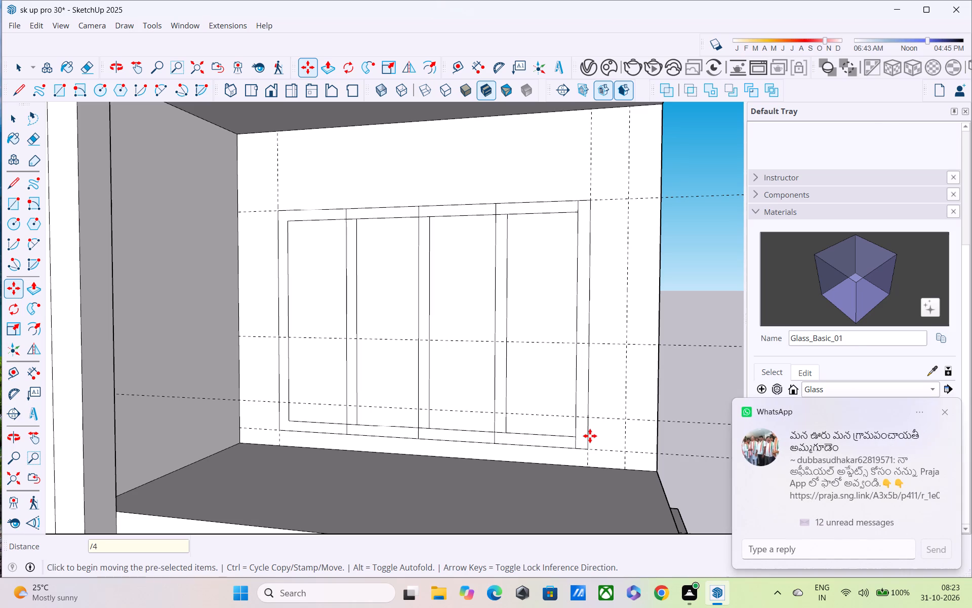
Erase the stray line segments at the mullion and end jamb junctions with the frame's top rail.
key("e")
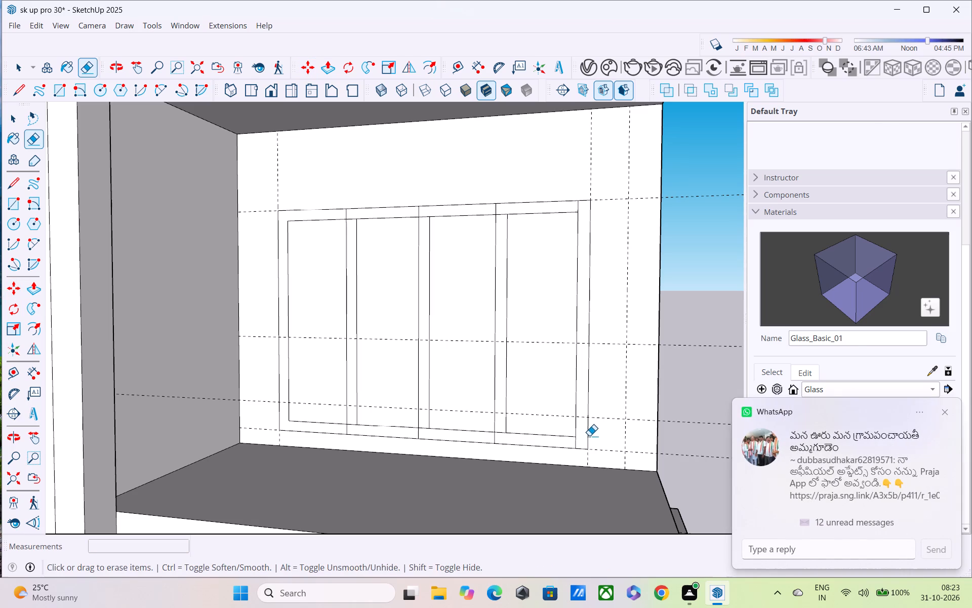
scroll(536, 314, "up", 3)
middle_click_drag(492, 285, 592, 410)
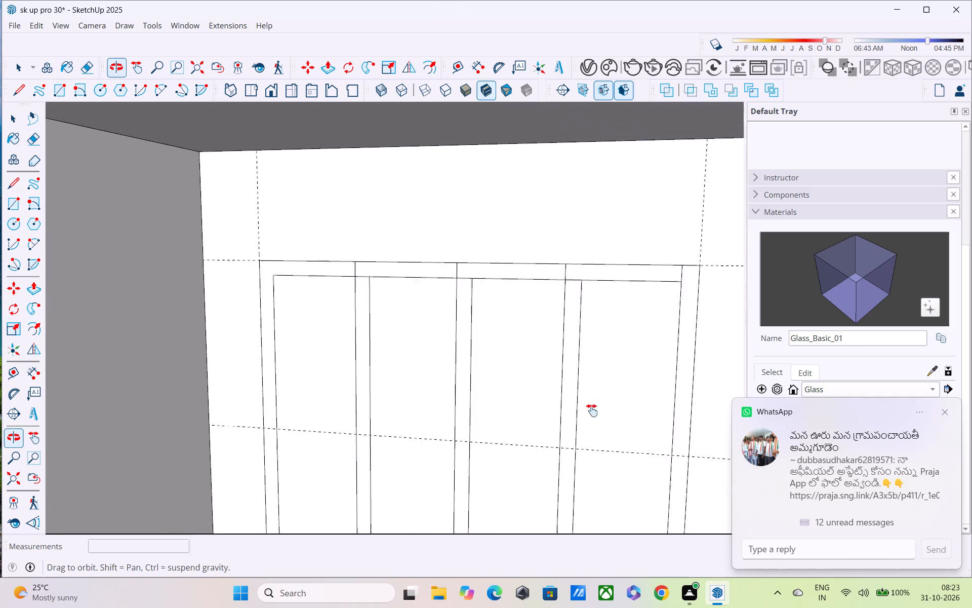
middle_click_drag(592, 410, 603, 424)
scroll(442, 343, "up", 4)
left_click_drag(317, 261, 329, 265)
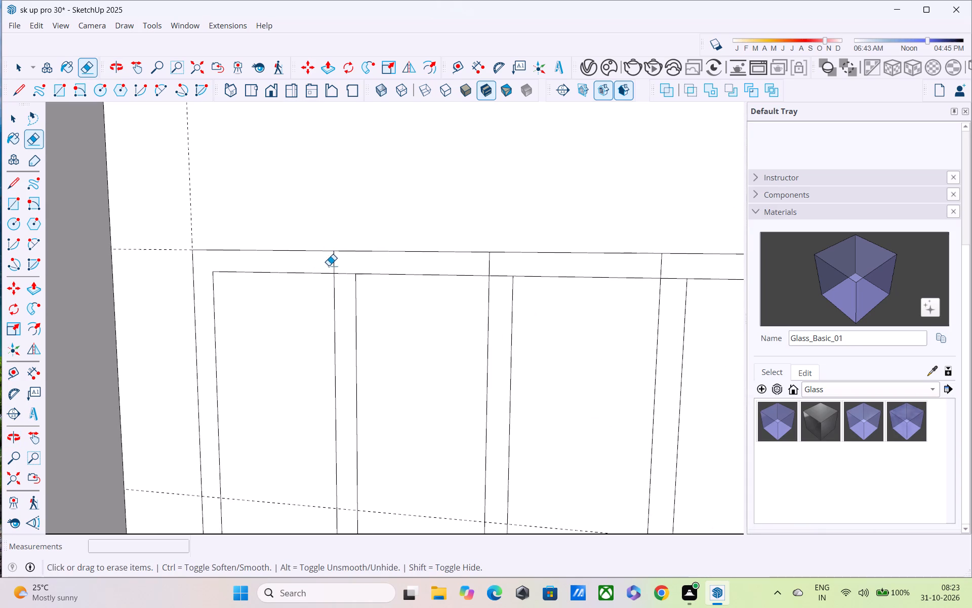
left_click_drag(329, 265, 346, 269)
left_click_drag(348, 268, 344, 284)
left_click_drag(486, 261, 499, 267)
left_click_drag(499, 270, 498, 296)
middle_click_drag(501, 297, 403, 277)
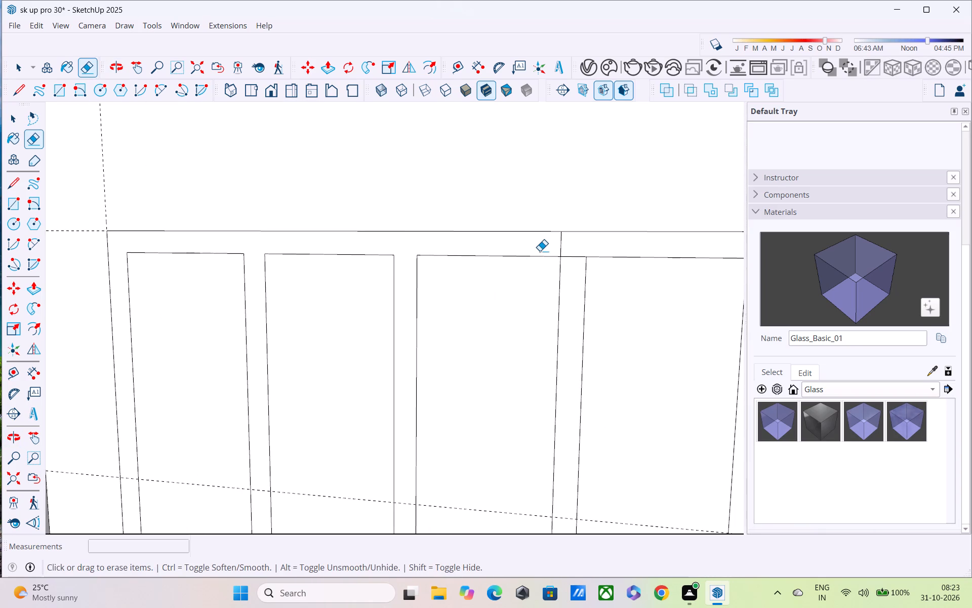
left_click_drag(543, 242, 577, 247)
left_click_drag(576, 250, 574, 311)
middle_click_drag(564, 303, 362, 267, "shift")
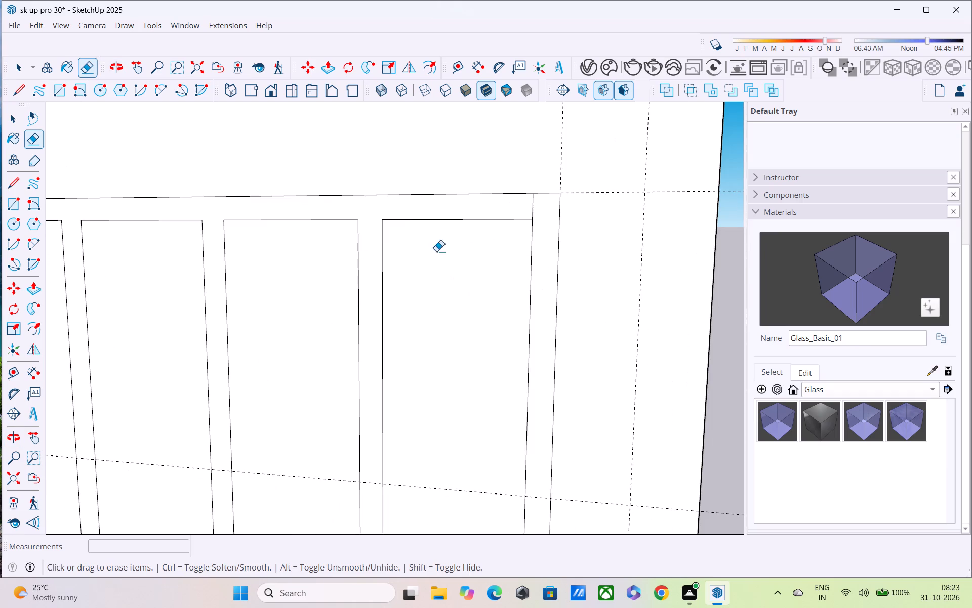
left_click_drag(512, 213, 538, 222)
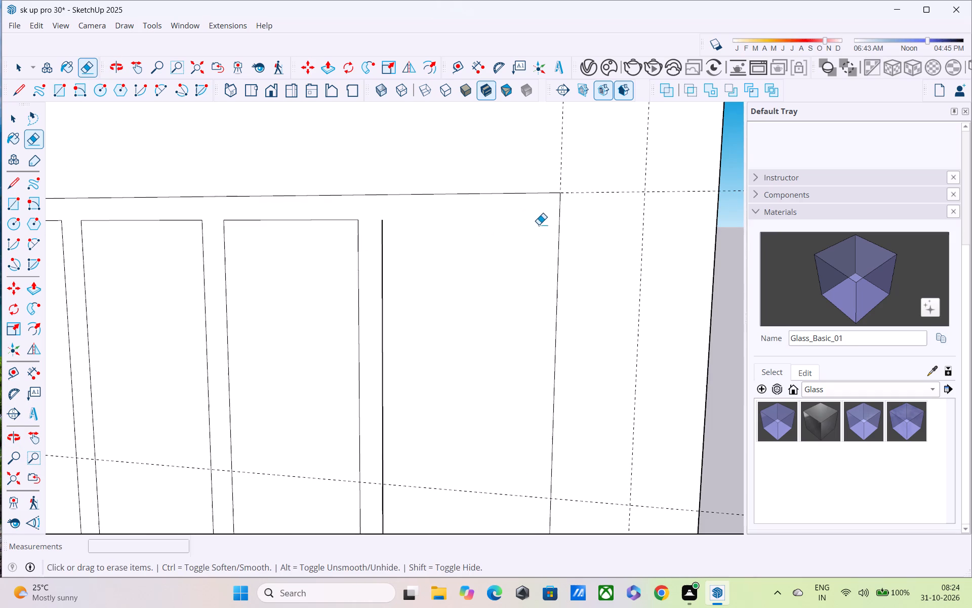
key("ctrl+z")
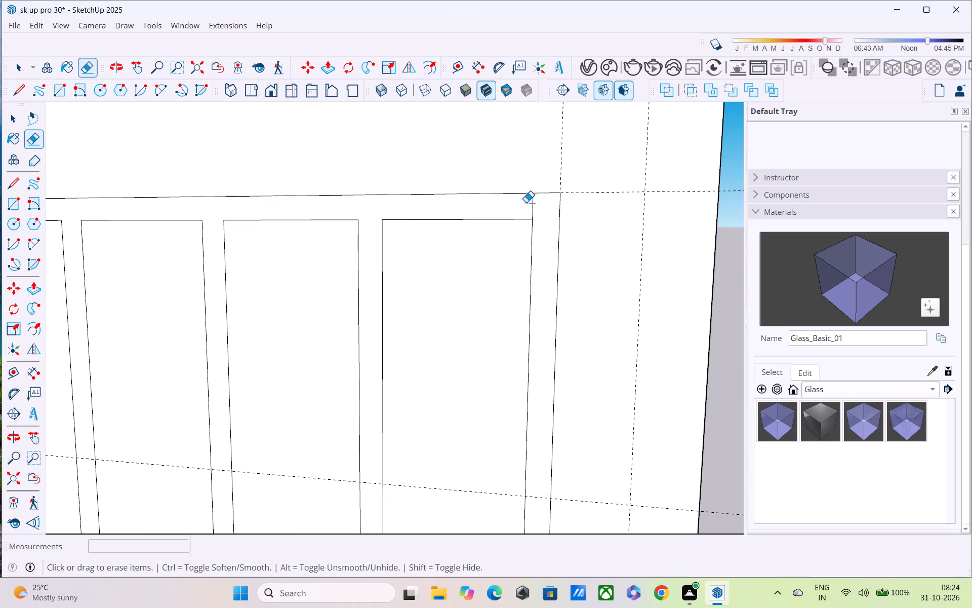
left_click_drag(526, 202, 537, 212)
Erase the stray line segments at the end jamb and mullion junctions with the frame's bottom rail.
scroll(537, 205, "down", 4)
middle_click_drag(535, 278, 517, 124, "shift")
scroll(512, 394, "up", 3)
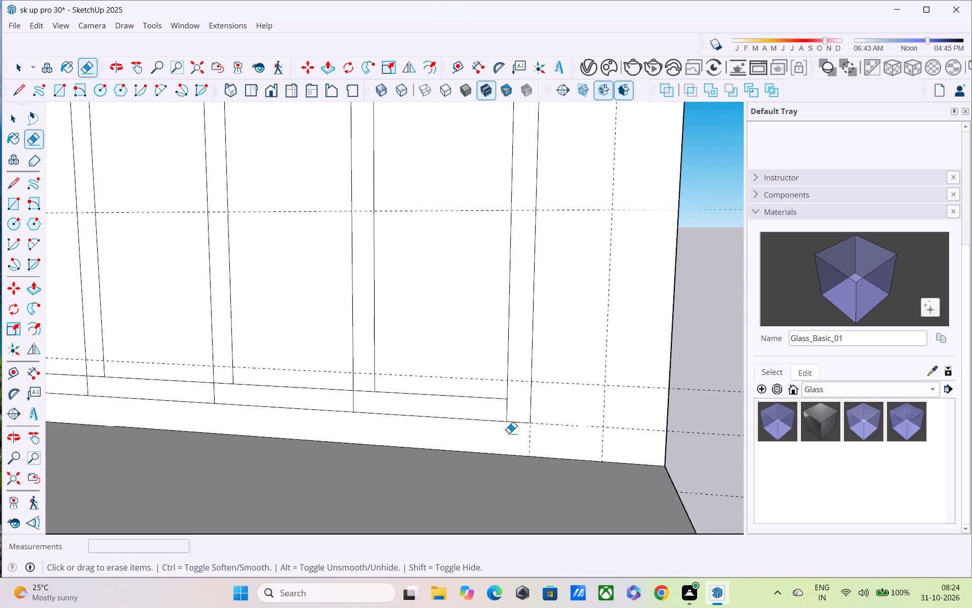
scroll(513, 414, "up", 3)
left_click_drag(513, 413, 435, 417)
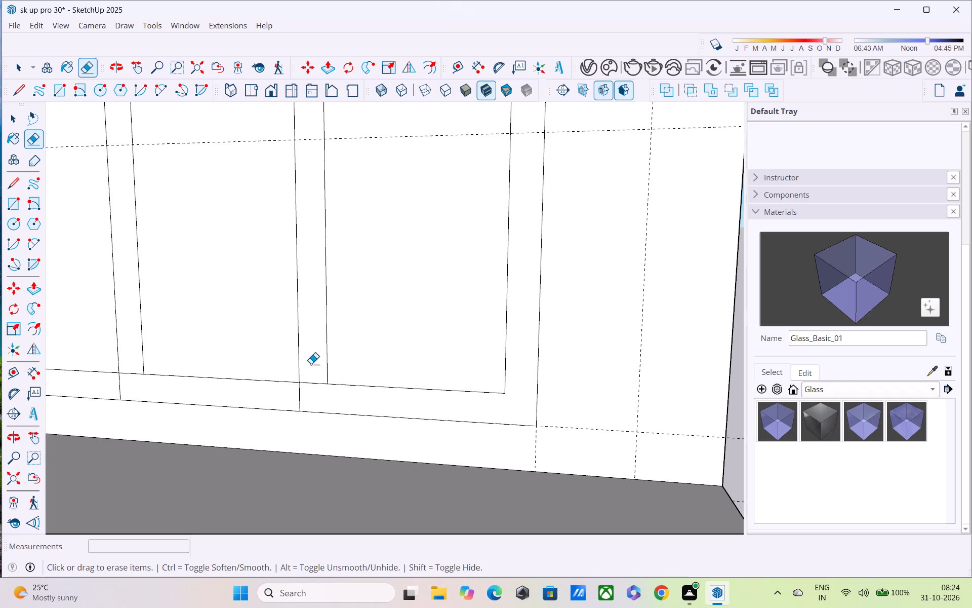
left_click_drag(314, 364, 300, 397)
middle_click_drag(295, 391, 493, 408, "shift")
scroll(390, 407, "down", 1, "shift")
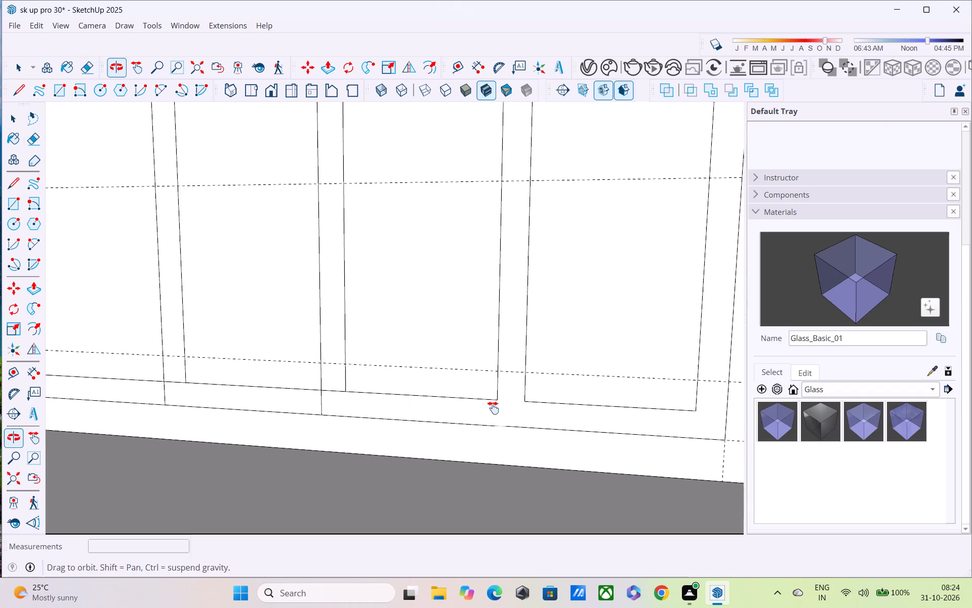
middle_click_drag(493, 408, 494, 408, "shift")
scroll(343, 390, "up", 2)
scroll(341, 389, "down", 1)
left_click_drag(333, 383, 320, 405)
middle_click_drag(312, 399, 581, 426, "shift")
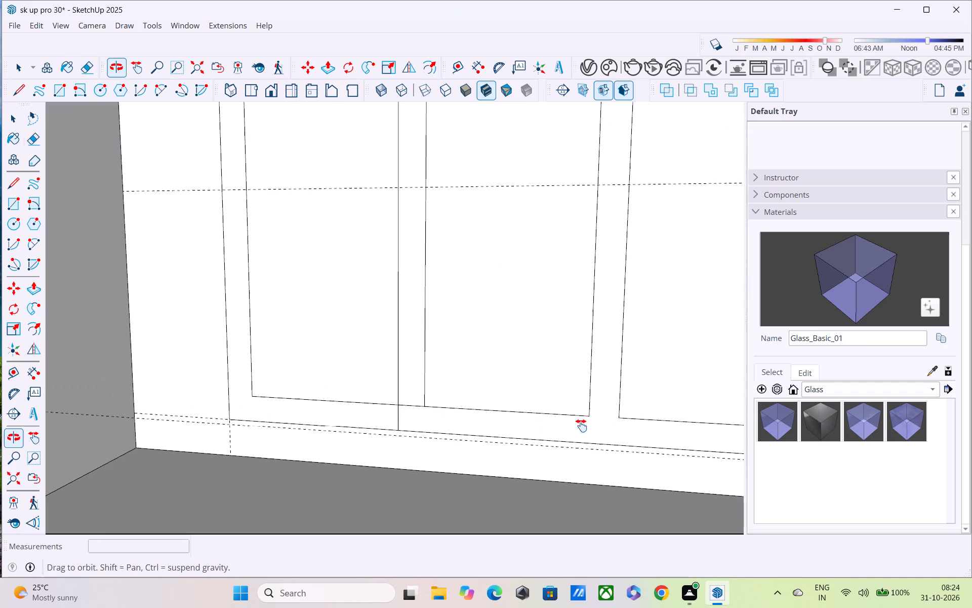
middle_click_drag(581, 426, 581, 425, "shift")
scroll(416, 398, "up", 3)
left_click_drag(415, 397, 391, 428)
Inspect the four-panel window frame outline on the balcony wall for leftover lines.
middle_click_drag(381, 418, 425, 426, "shift")
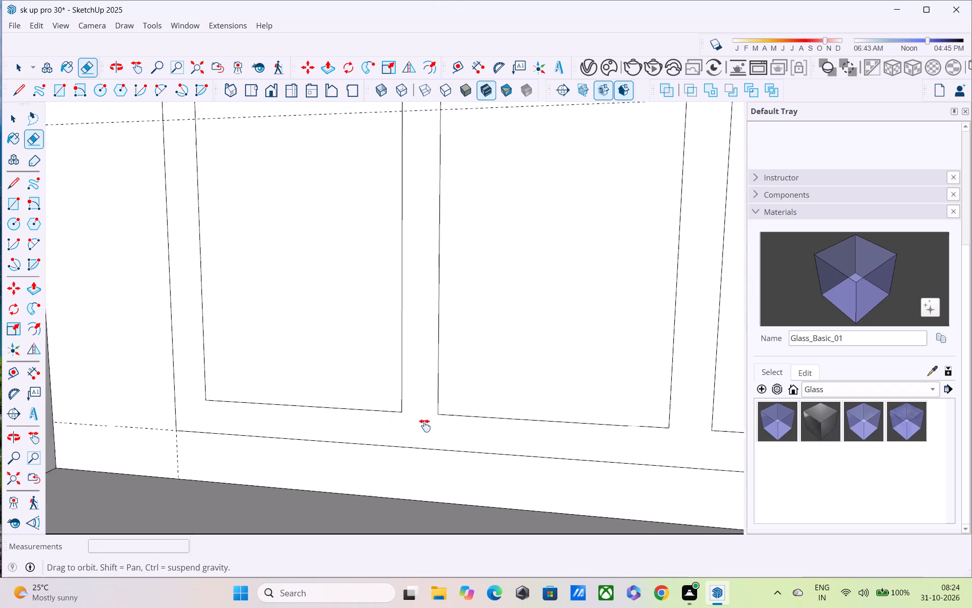
middle_click_drag(425, 426, 675, 424, "shift")
scroll(666, 400, "down", 5)
middle_click_drag(599, 358, 474, 518, "shift")
scroll(443, 410, "down", 4)
middle_click_drag(565, 379, 557, 376, "shift")
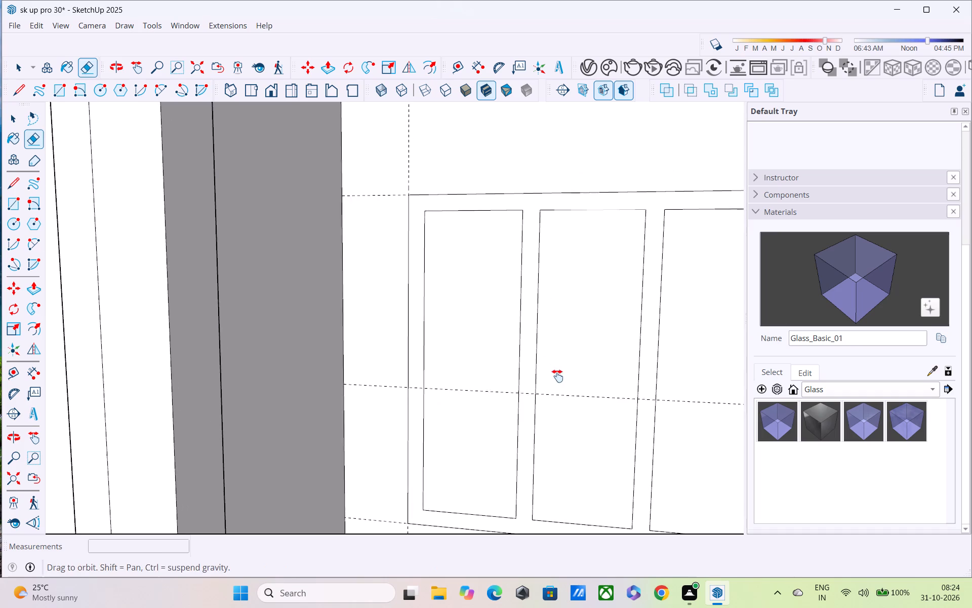
middle_click_drag(557, 376, 385, 310, "shift")
scroll(381, 306, "down", 4)
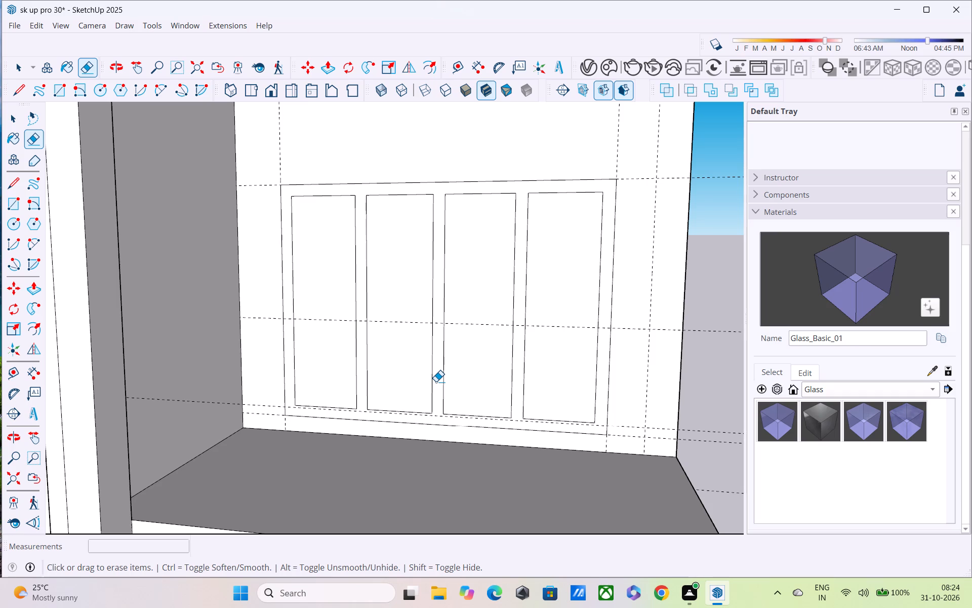
key("space")
scroll(436, 382, "down", 4)
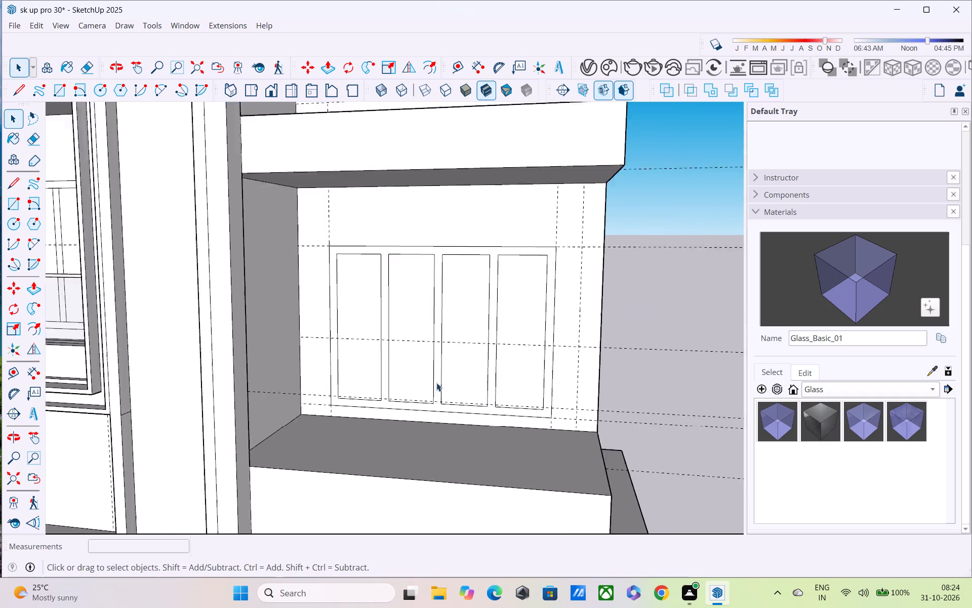
Examine the four-panel window from several angles, along with the top-floor balcony wall above it.
scroll(436, 383, "down", 1)
middle_click_drag(470, 384, 339, 354)
middle_click_drag(410, 341, 441, 427, "shift")
scroll(435, 403, "up", 1)
middle_click_drag(428, 369, 426, 280, "shift")
scroll(442, 249, "down", 1, "shift")
scroll(448, 340, "up", 1)
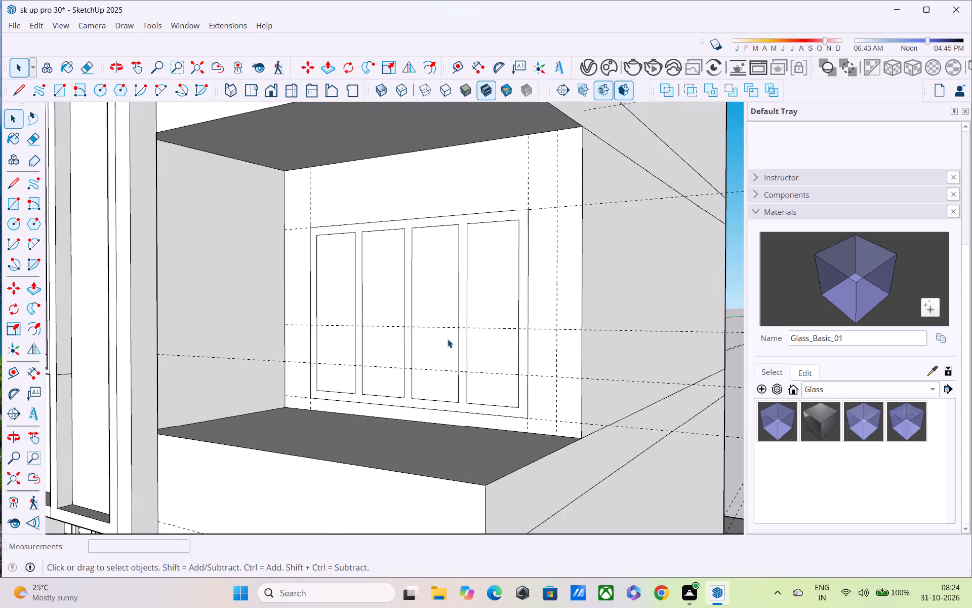
scroll(448, 339, "up", 2)
middle_click_drag(445, 307, 444, 158, "shift")
scroll(445, 307, "down", 1, "shift")
scroll(467, 180, "down", 3)
middle_click_drag(473, 203, 507, 294)
scroll(516, 290, "down", 3)
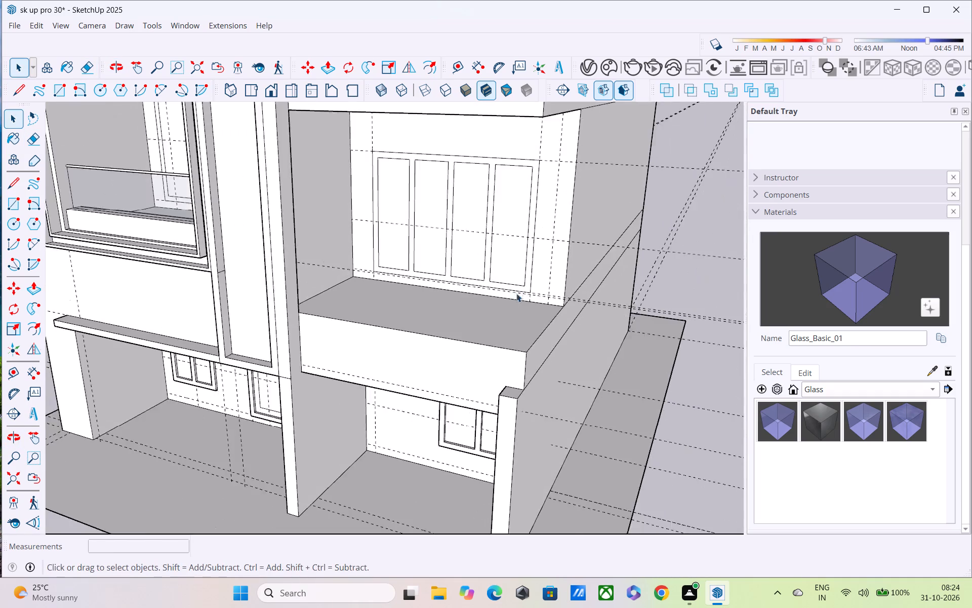
scroll(516, 293, "down", 1)
middle_click_drag(516, 296, 571, 514, "shift")
scroll(566, 507, "up", 1, "shift")
middle_click_drag(525, 328, 505, 420)
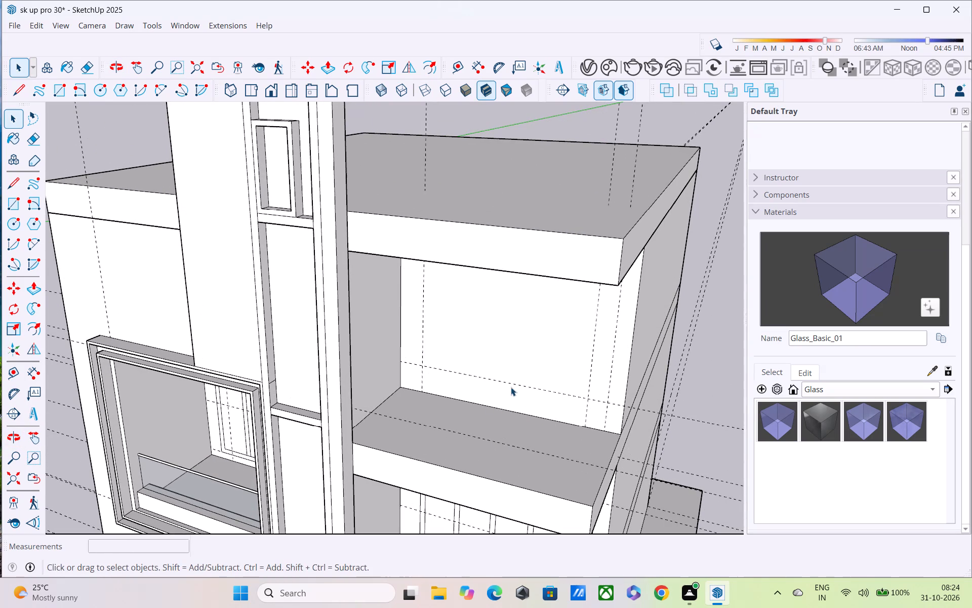
middle_click_drag(520, 388, 509, 437, "shift")
middle_click_drag(551, 393, 567, 365)
scroll(590, 360, "down", 2)
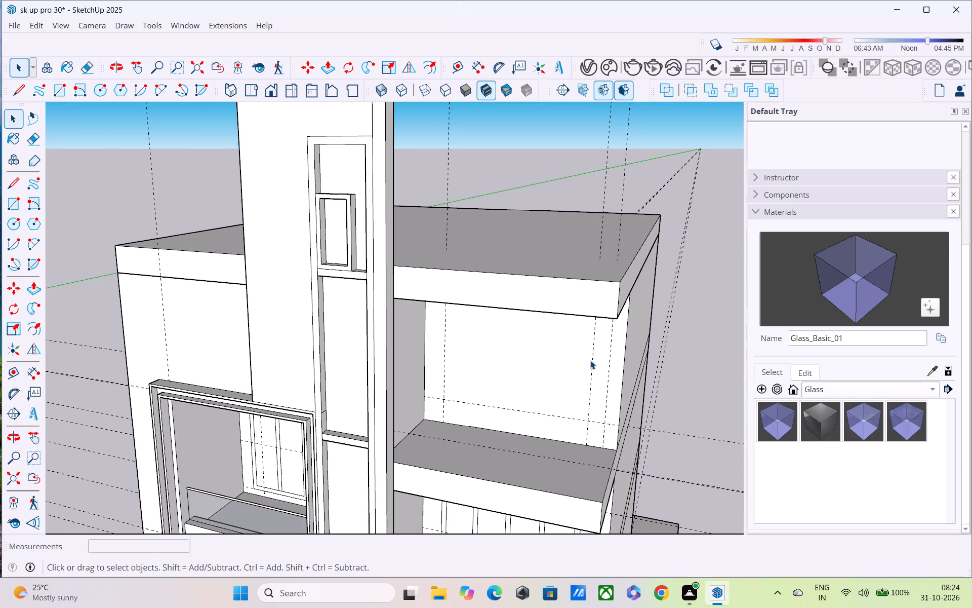
Offset a vertical guide 2' inward from the outermost guide on the top-floor balcony wall, after trying 3' and 2.5'.
key("t")
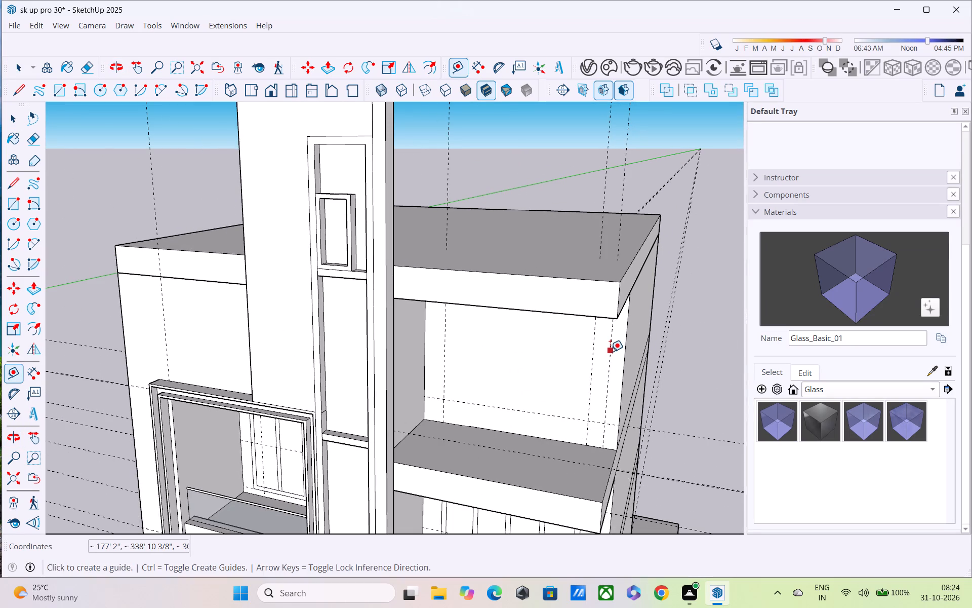
left_click(610, 351)
middle_click_drag(573, 338, 584, 312)
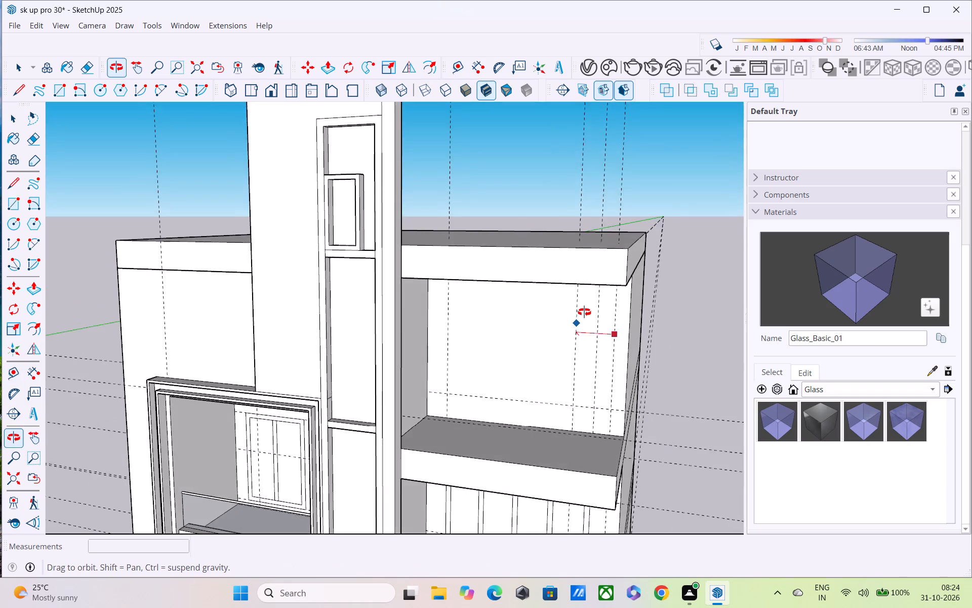
middle_click_drag(584, 312, 643, 345)
middle_click_drag(632, 335, 605, 223)
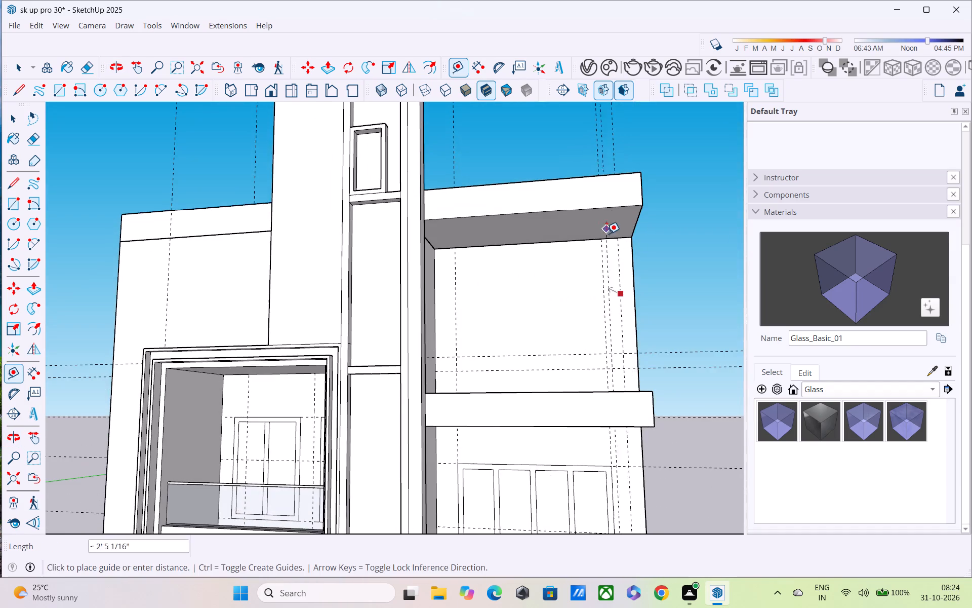
scroll(593, 329, "down", 1)
middle_click_drag(591, 330, 588, 174, "shift")
middle_click_drag(588, 220, 584, 193, "shift")
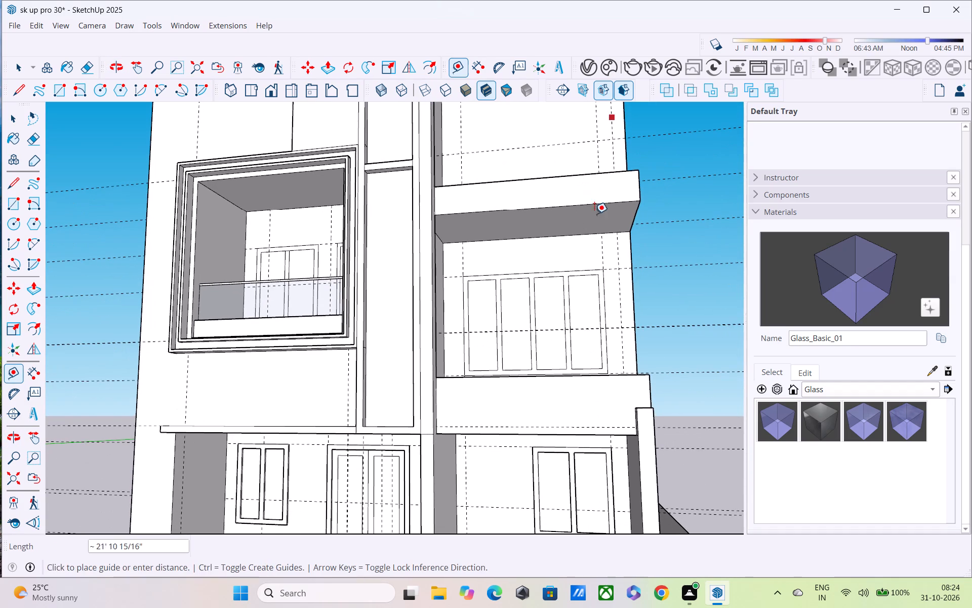
middle_click_drag(791, 485, 798, 607, "shift")
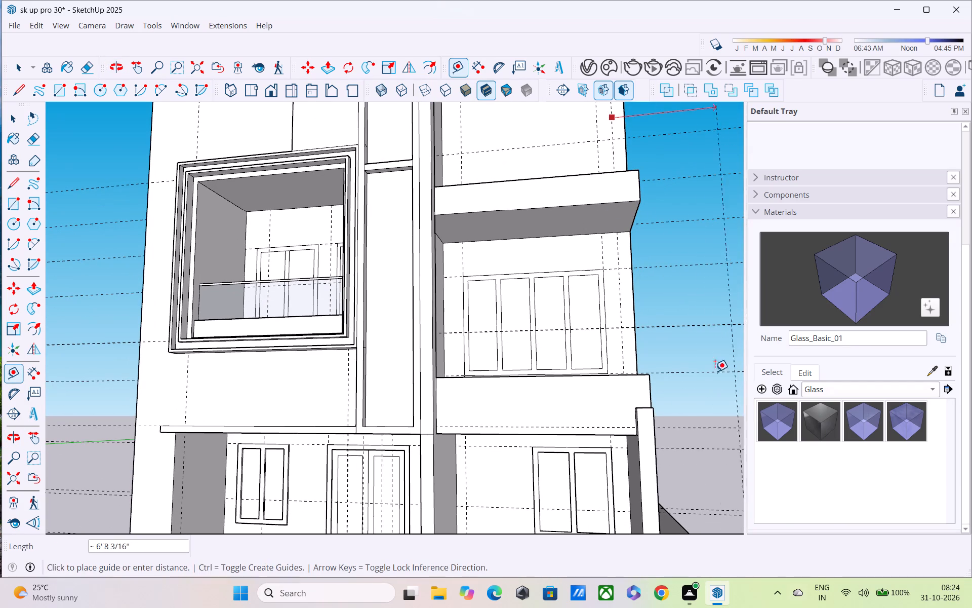
middle_click_drag(665, 283, 720, 518)
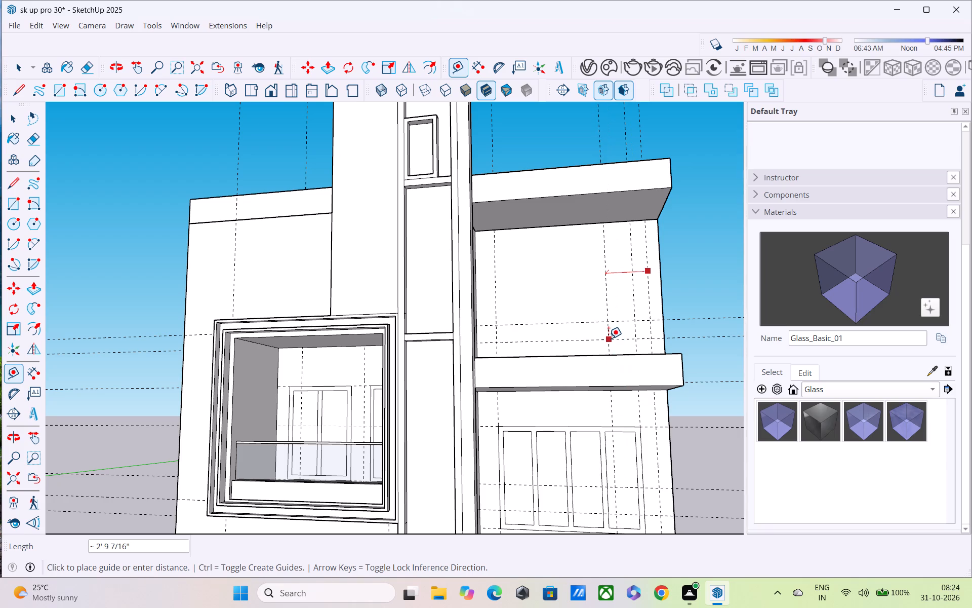
middle_click_drag(608, 338, 607, 388)
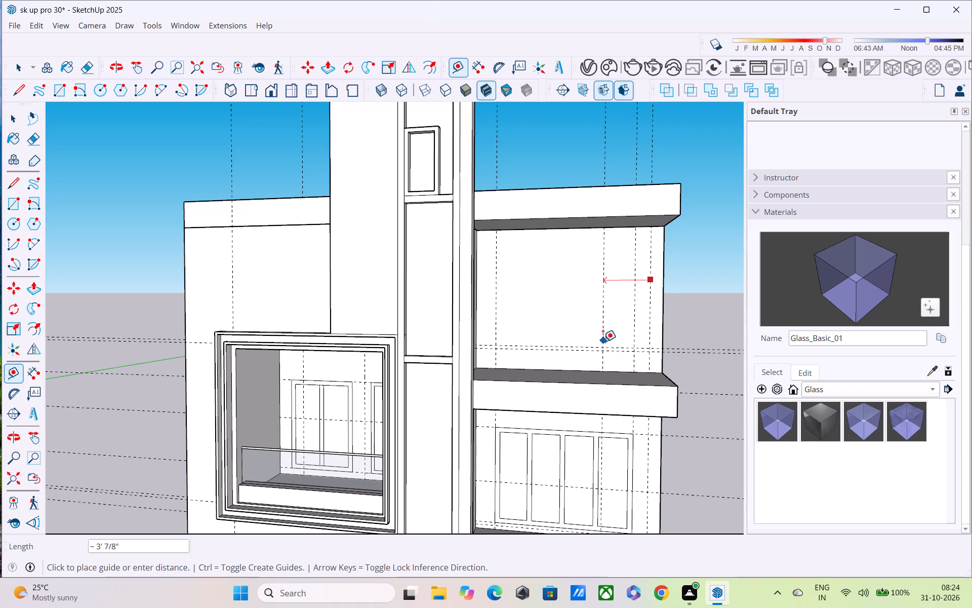
scroll(606, 397, "down", 2)
scroll(583, 326, "down", 3)
middle_click_drag(567, 325, 567, 323)
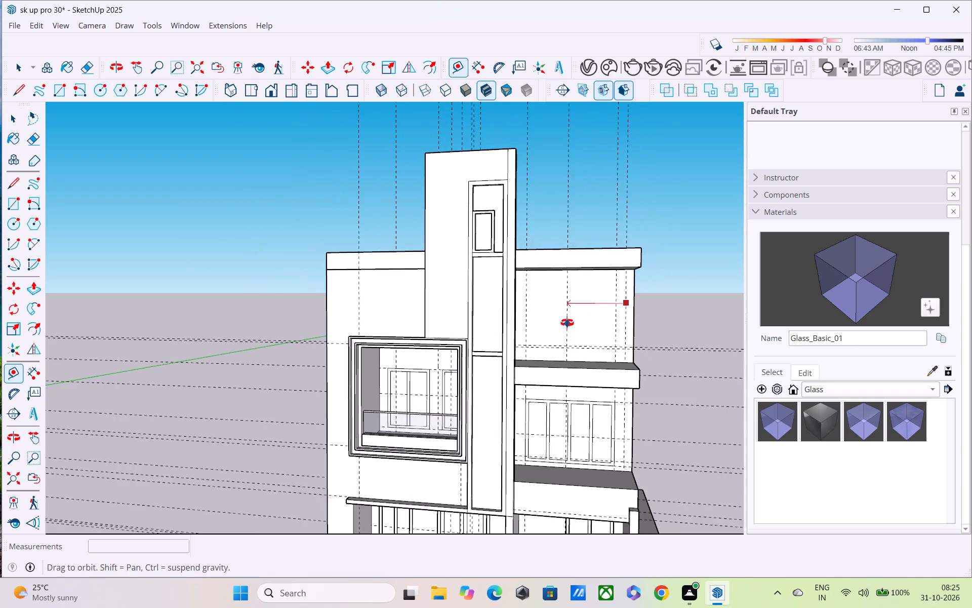
middle_click_drag(567, 323, 581, 171)
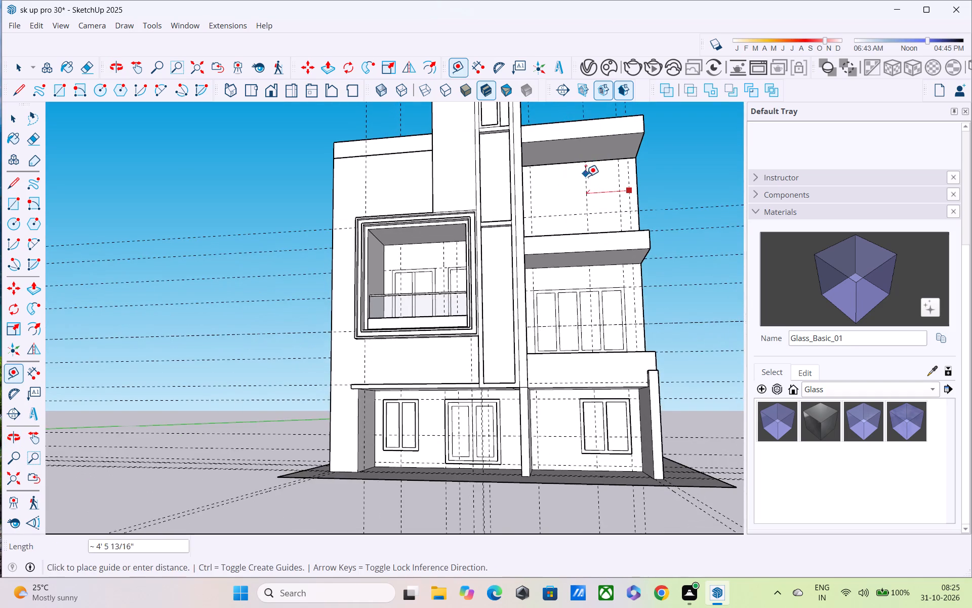
scroll(587, 193, "down", 1)
middle_click_drag(587, 204, 588, 282)
middle_click_drag(582, 268, 576, 303, "shift")
scroll(588, 256, "up", 4)
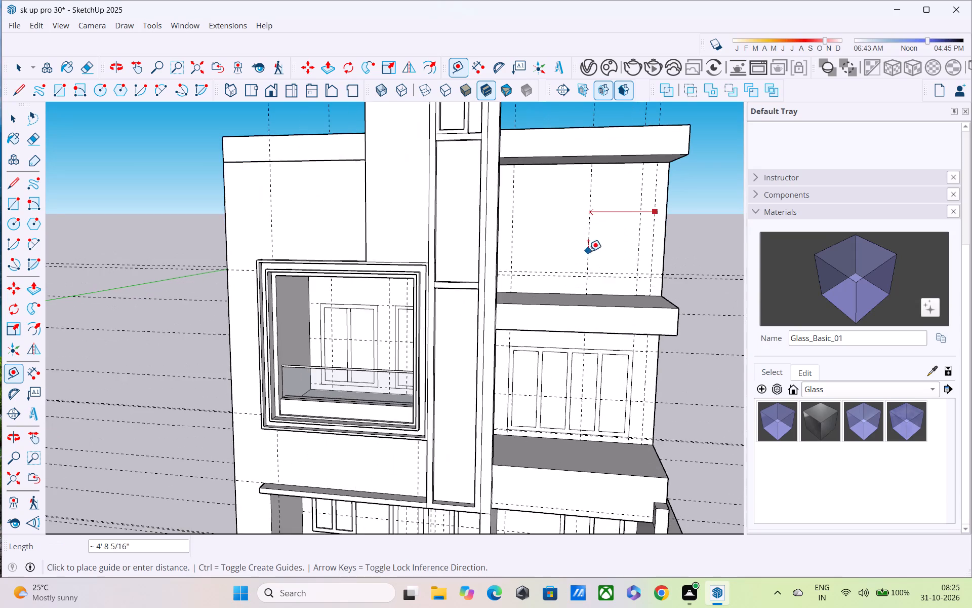
scroll(591, 237, "up", 2)
middle_click_drag(591, 236, 556, 227)
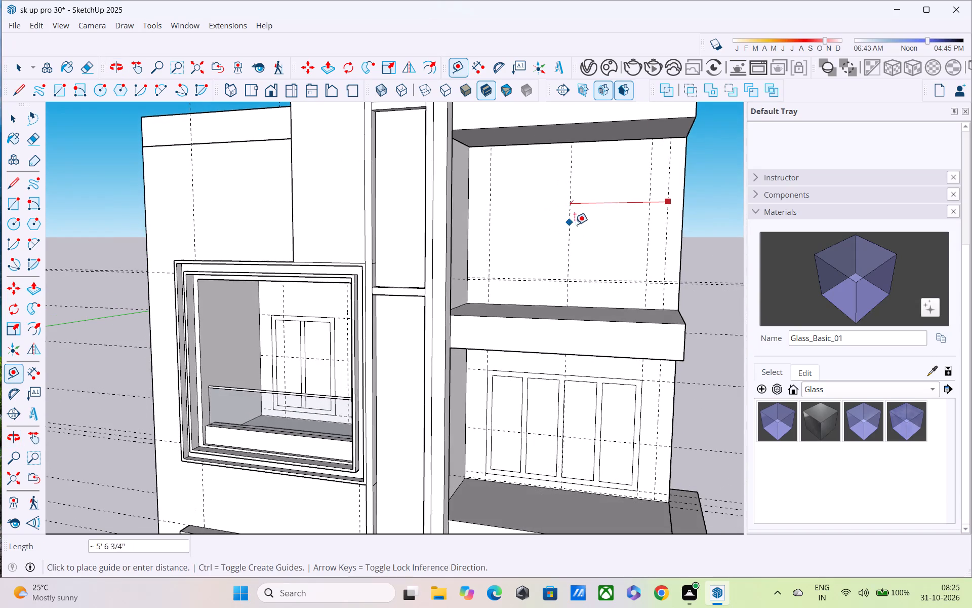
scroll(603, 225, "down", 3)
middle_click_drag(603, 225, 577, 188)
scroll(579, 188, "down", 4)
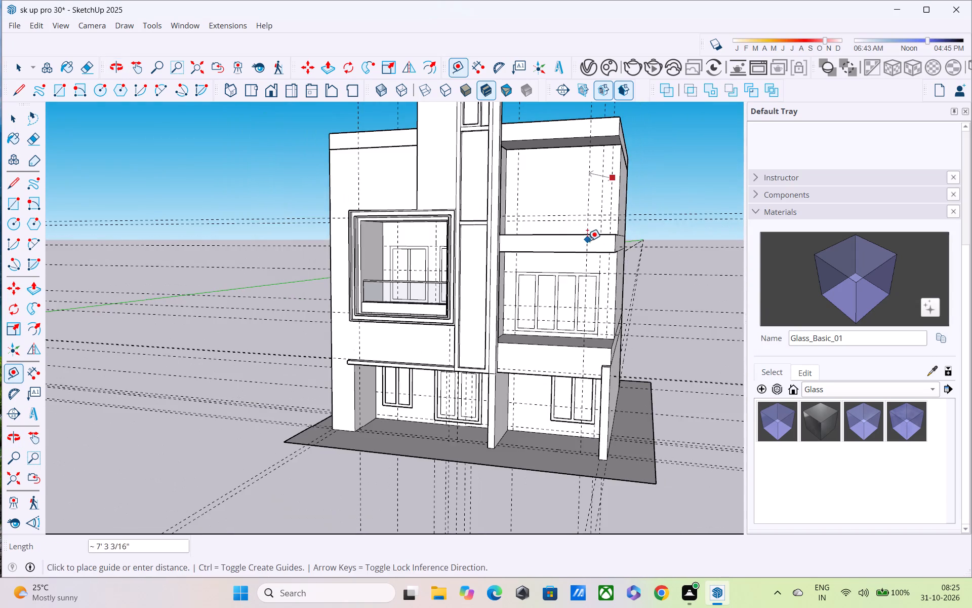
middle_click_drag(587, 241, 604, 322)
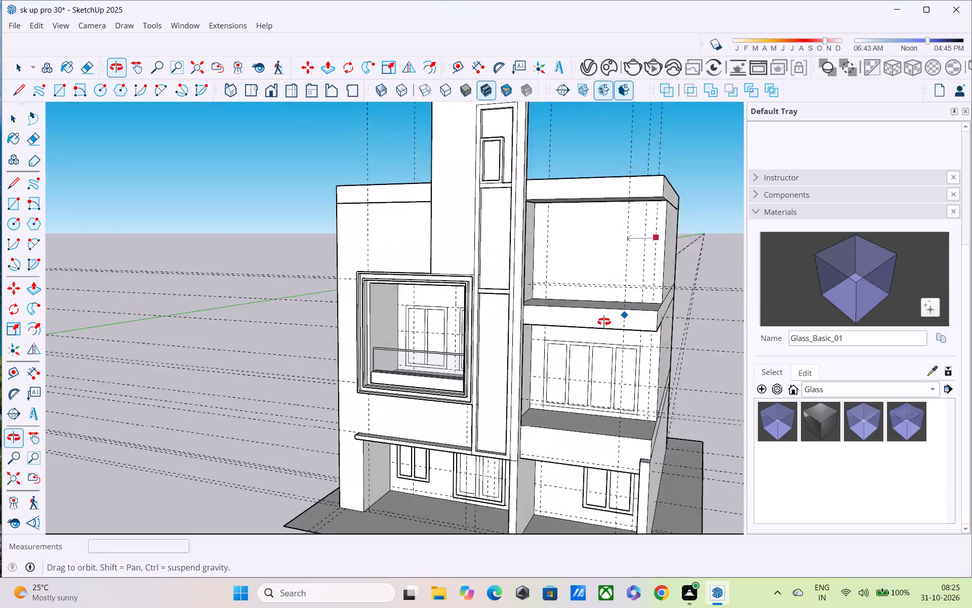
middle_click_drag(604, 322, 578, 302)
middle_click_drag(568, 287, 644, 310)
scroll(609, 249, "up", 13)
middle_click_drag(610, 252, 608, 274)
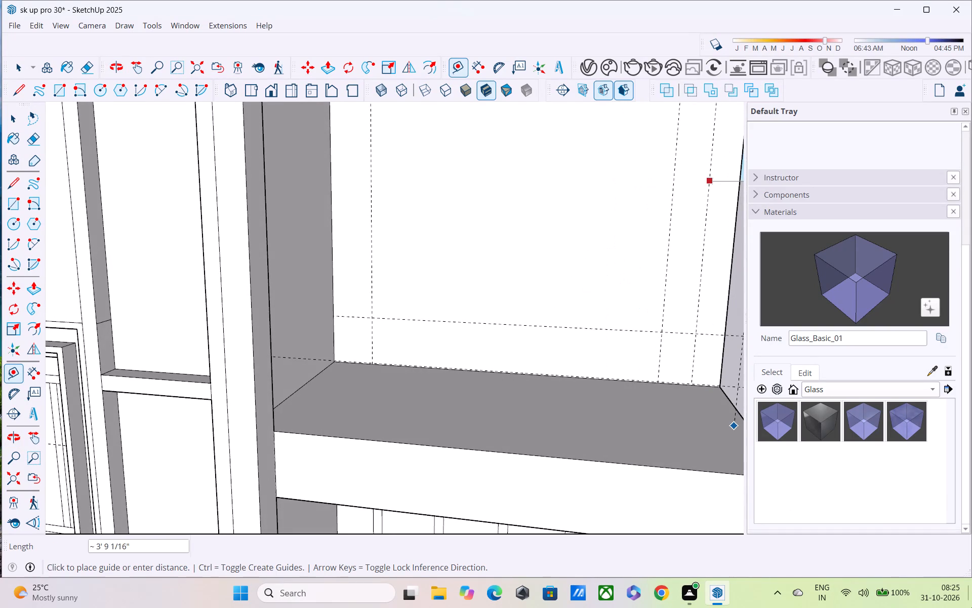
scroll(971, 607, "down", 2)
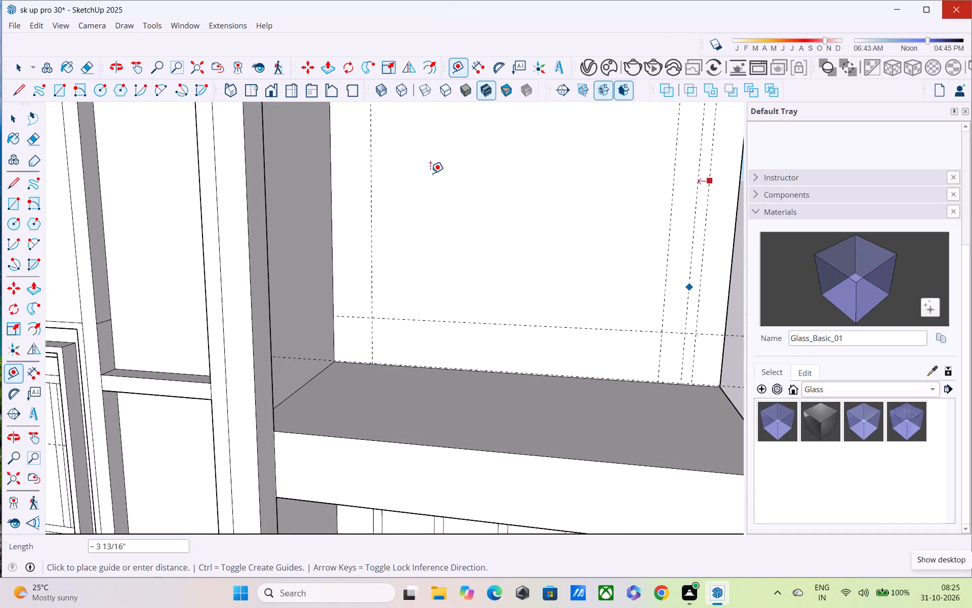
scroll(173, 504, "down", 6)
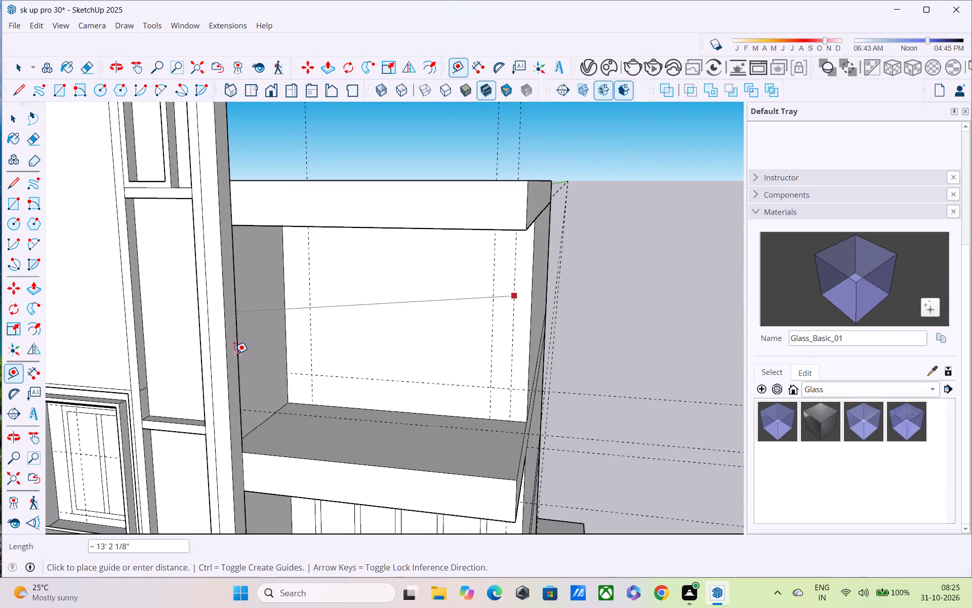
middle_click_drag(234, 357, 339, 383)
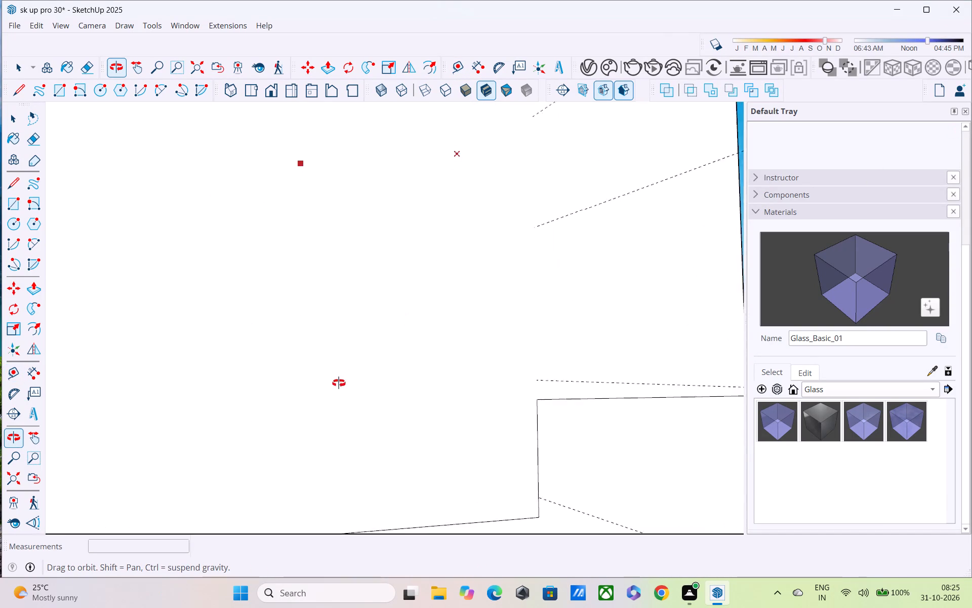
middle_click_drag(339, 383, 357, 370)
scroll(360, 361, "down", 13)
middle_click_drag(391, 336, 99, 349)
middle_click_drag(640, 308, 635, 309)
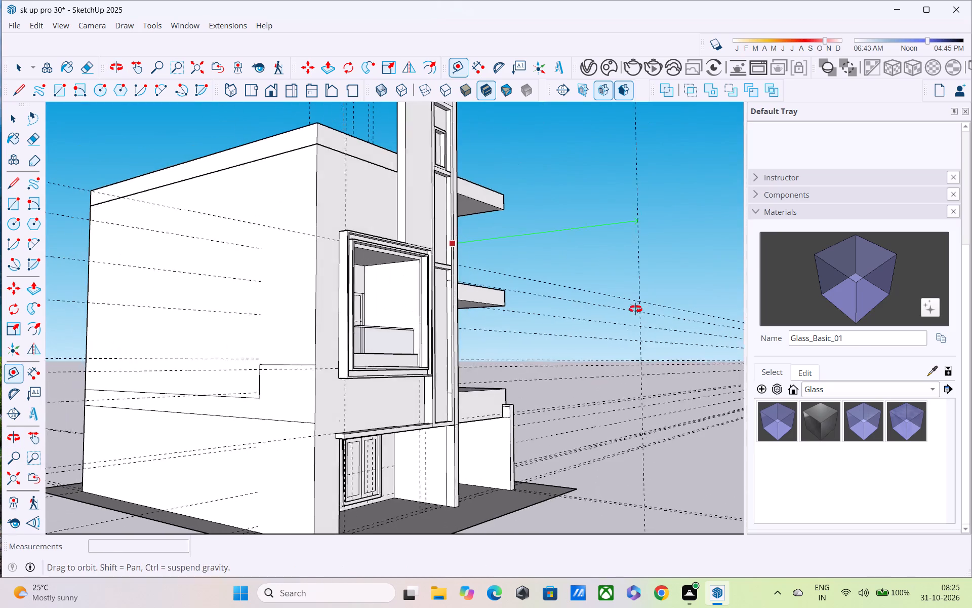
middle_click_drag(635, 309, 214, 368)
scroll(324, 324, "up", 4)
scroll(485, 275, "up", 1)
middle_click_drag(485, 275, 299, 293, "shift")
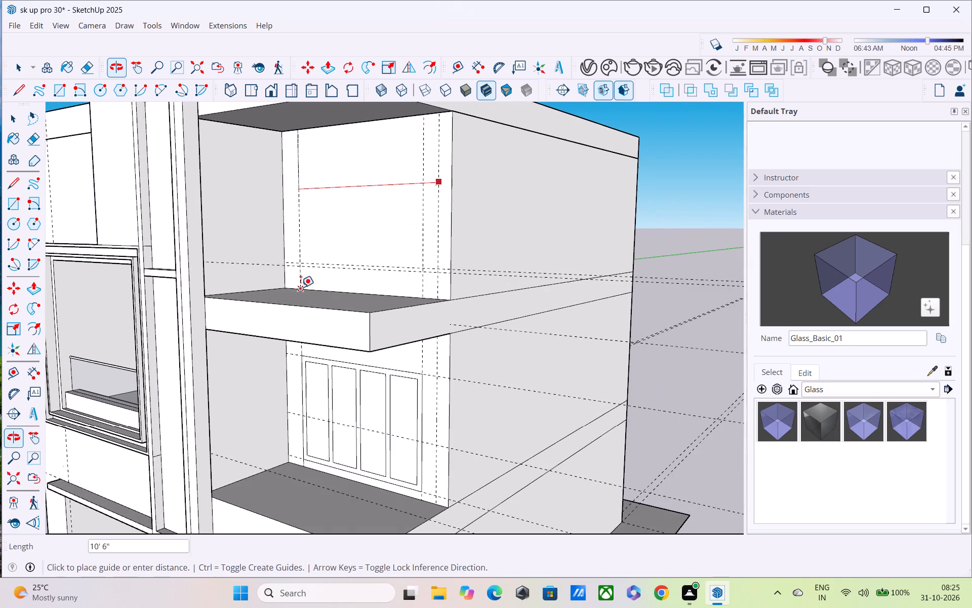
middle_click_drag(323, 269, 502, 306)
scroll(500, 273, "up", 4)
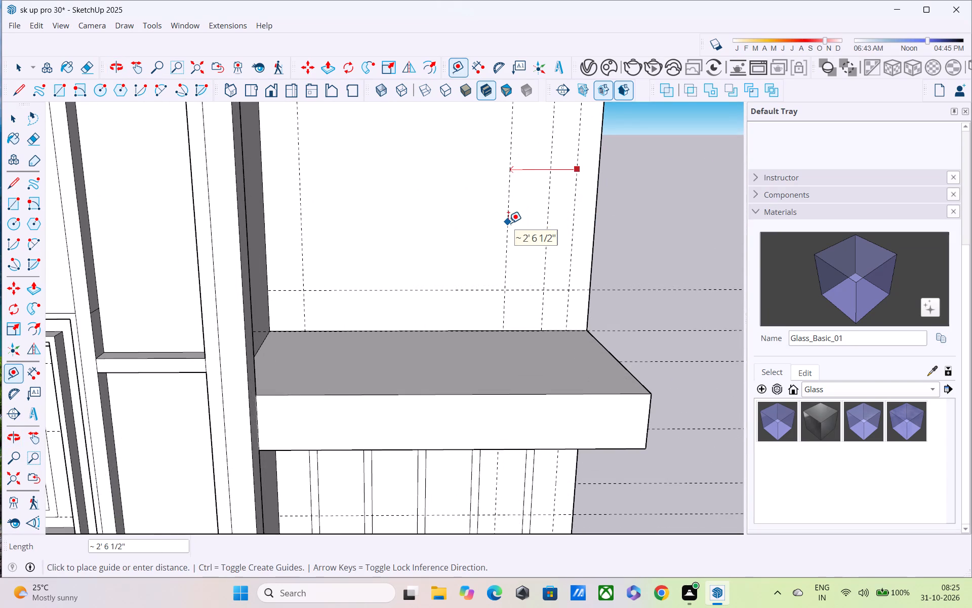
type("3'")
key("Return")
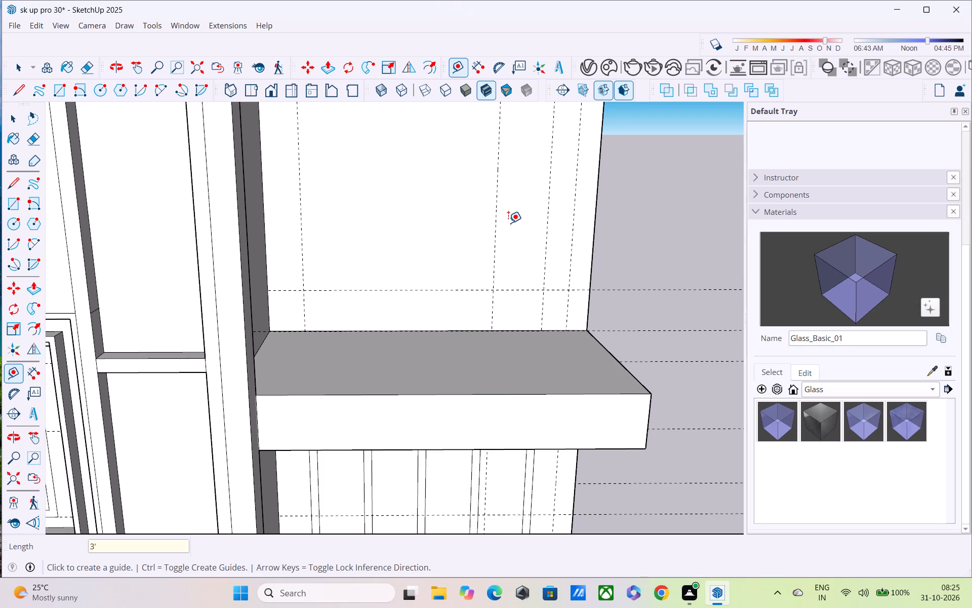
type("2.5'")
key("Return")
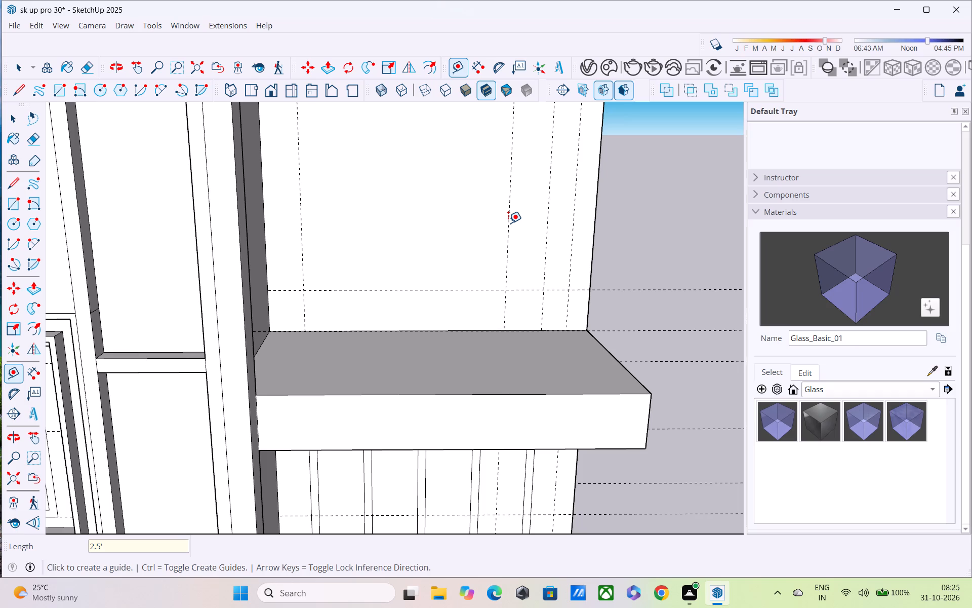
type("2'")
key("Return")
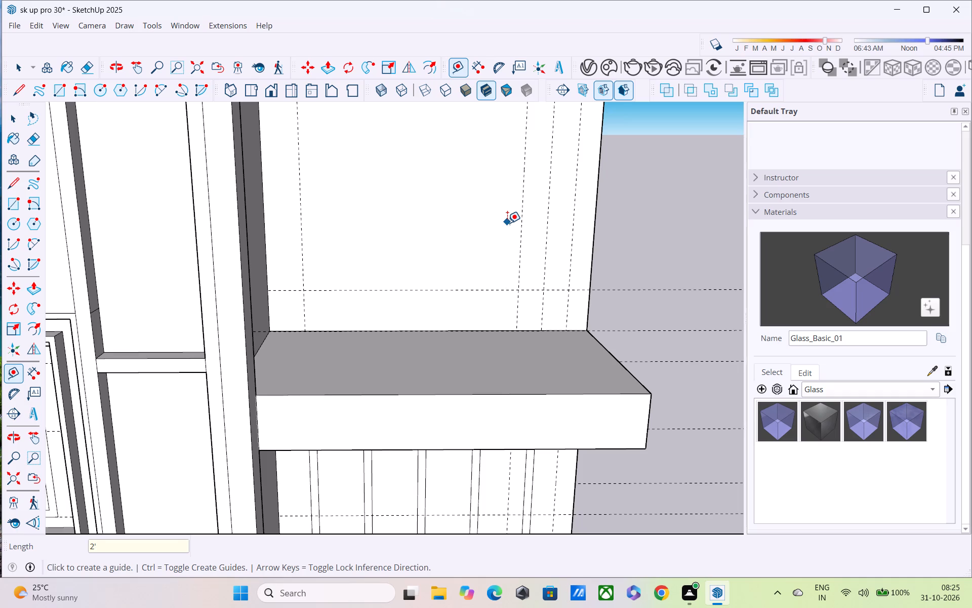
Offset a second vertical guide 5' further inward from the new 2' guide on the top-floor balcony wall.
middle_click_drag(507, 223, 507, 318, "shift")
middle_click_drag(526, 289, 531, 223)
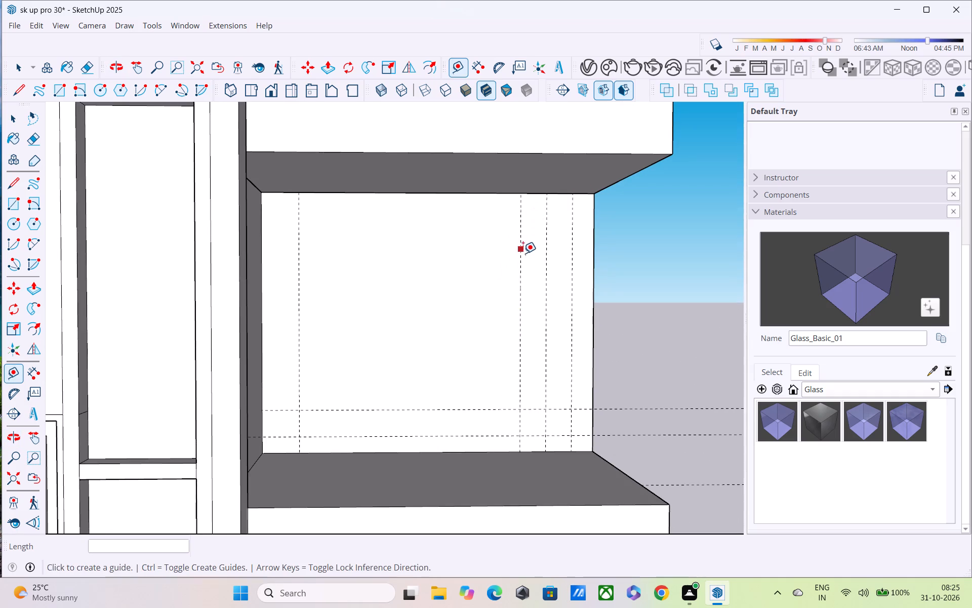
left_click(520, 264)
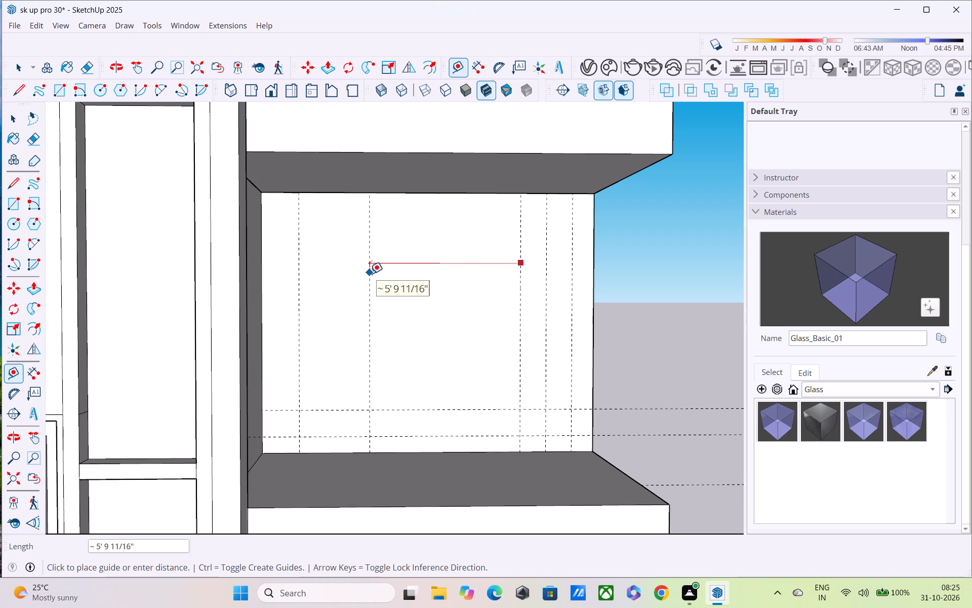
type("5'")
key("Return")
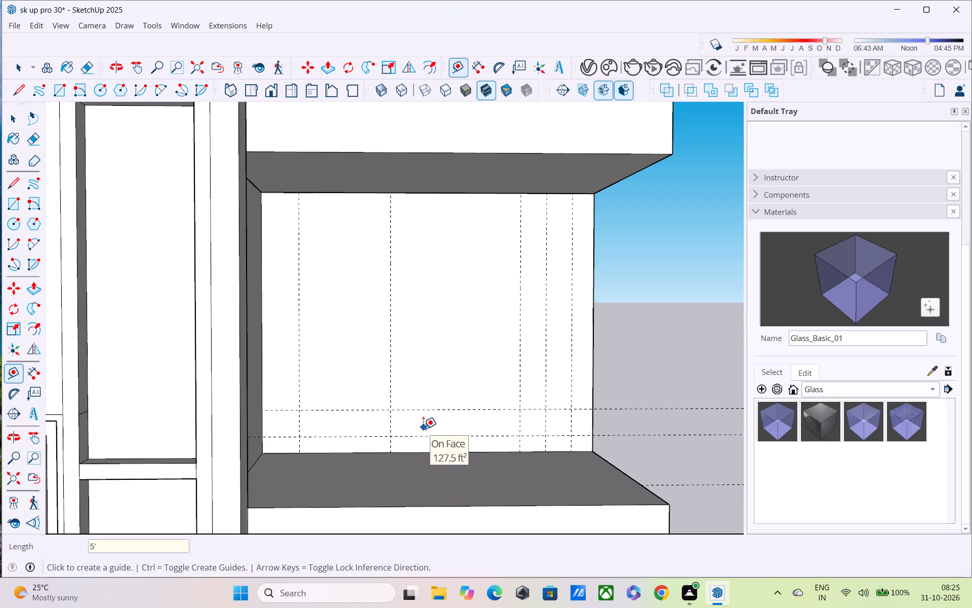
Place a horizontal guide 6" above the balcony floor edge along the top-floor back wall.
middle_click_drag(413, 465, 218, 601)
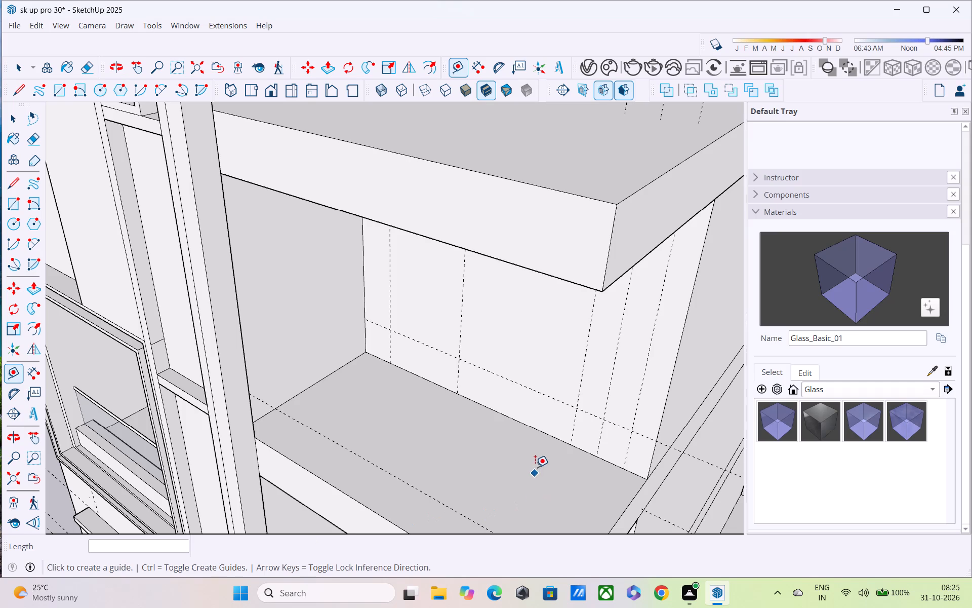
left_click(538, 428)
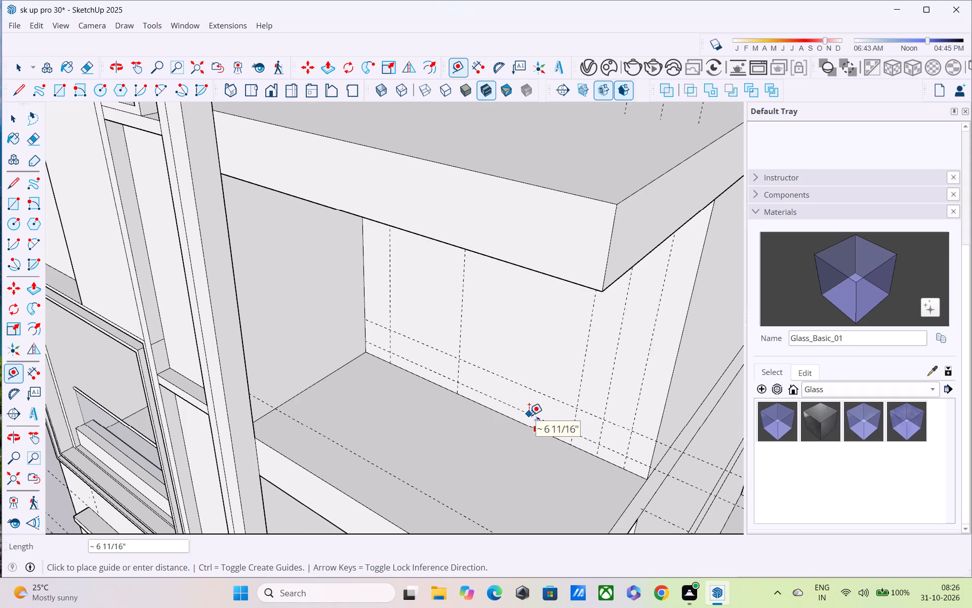
type("6\"")
key("Return")
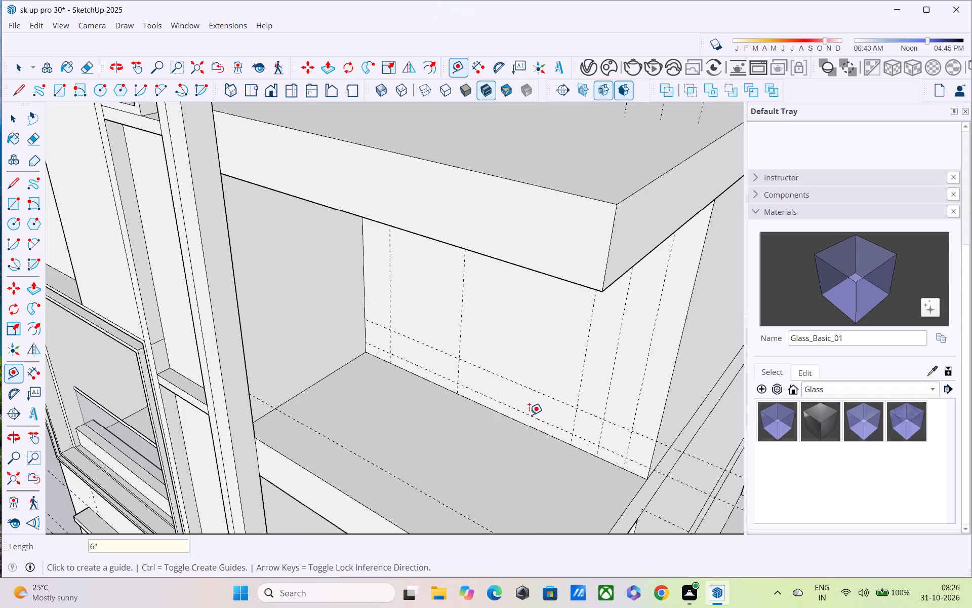
middle_click_drag(498, 409, 566, 289)
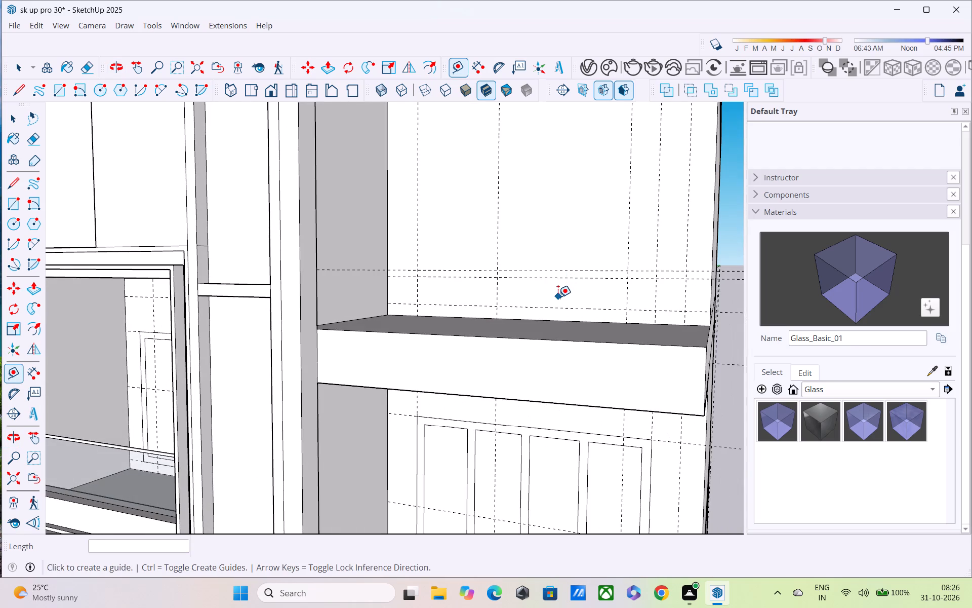
middle_click_drag(558, 297, 550, 463, "shift")
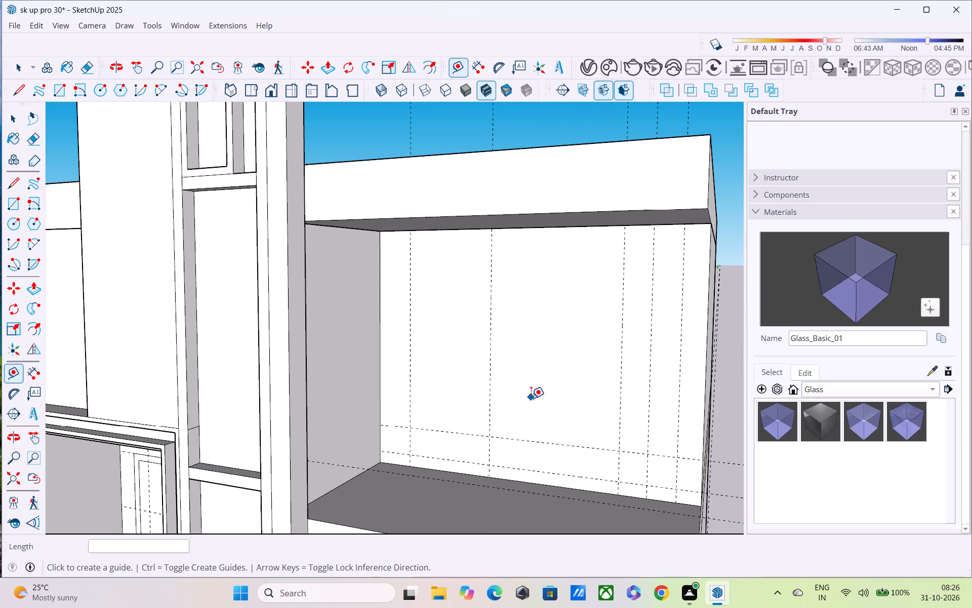
Place a horizontal guide 7' above the 6" guide on the top-floor balcony back wall.
key("r")
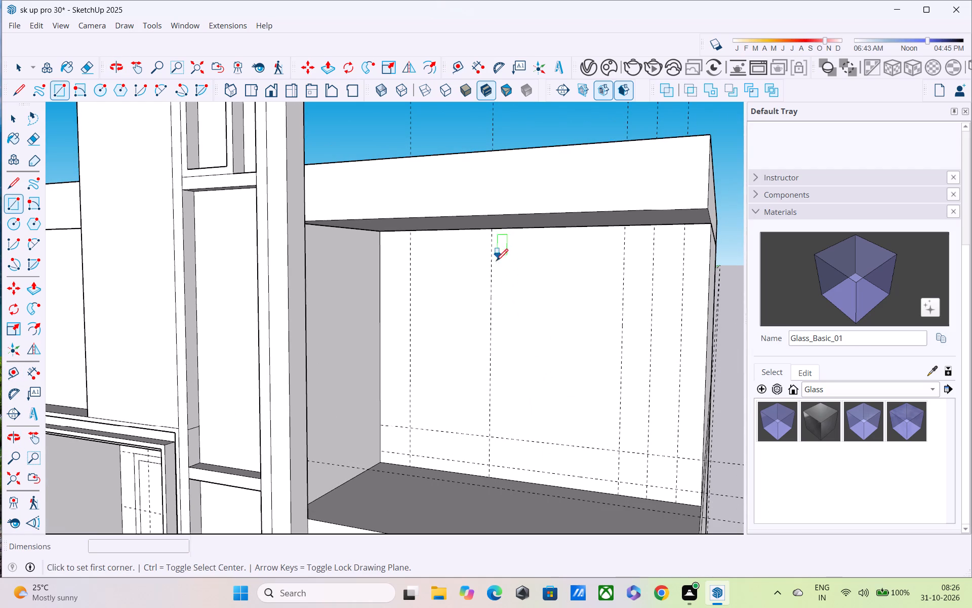
key("space")
key("t")
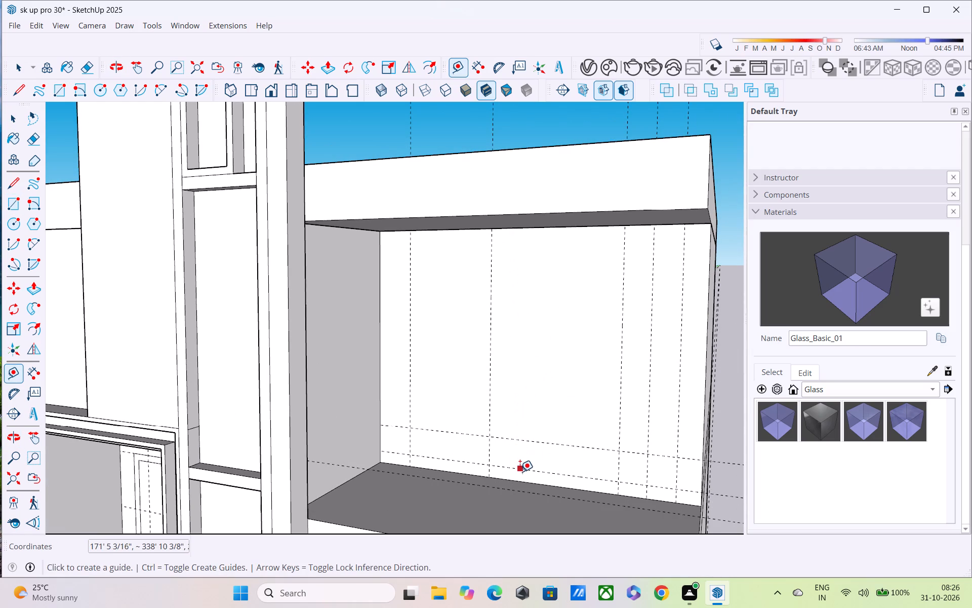
left_click(520, 472)
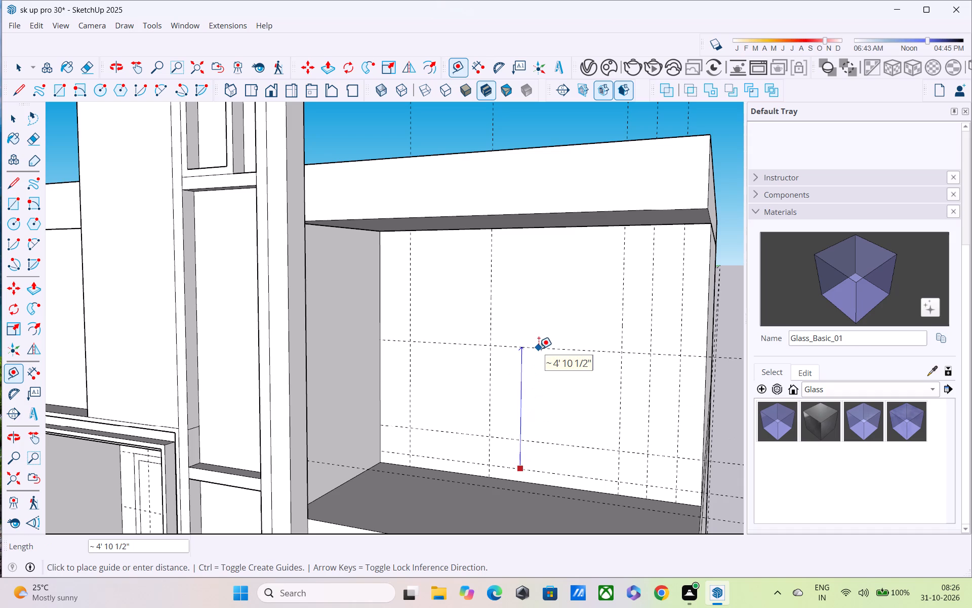
type("7'")
key("Return")
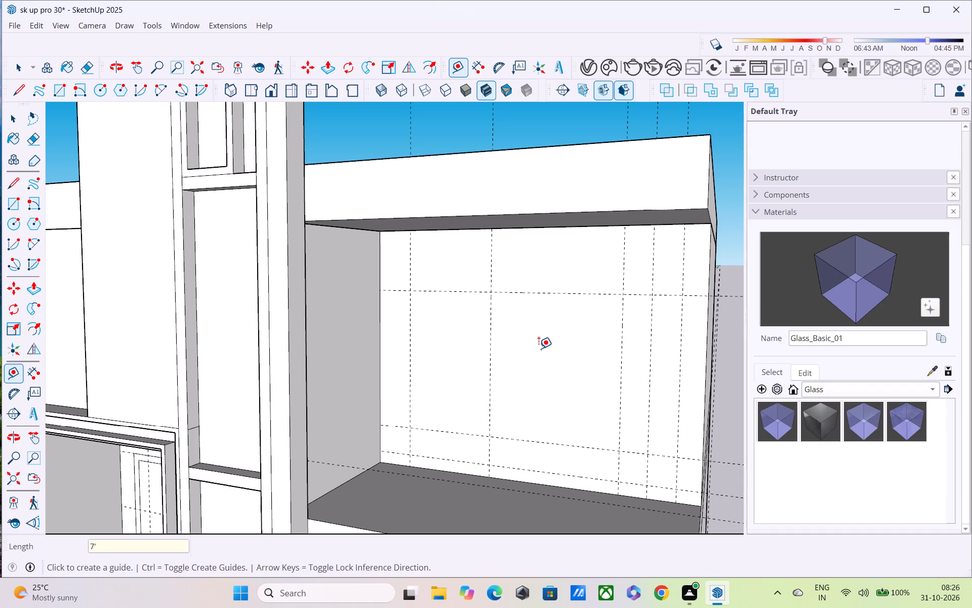
Draw a rectangle on the top-floor balcony back wall between the two 5'-apart vertical guides and the 6" and 7' horizontal guides.
key("r")
left_click(492, 289)
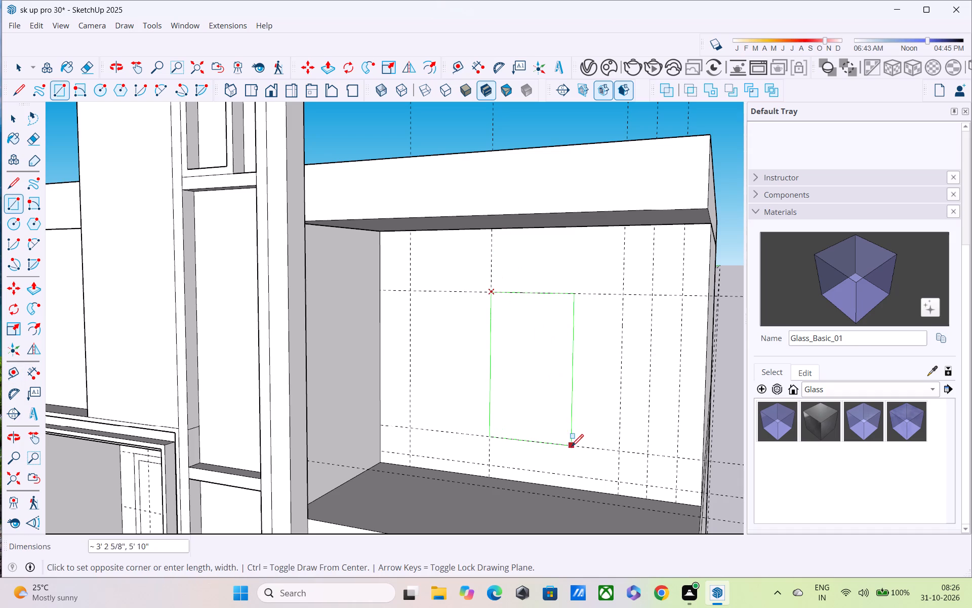
left_click(620, 485)
Offset the rectangle's outline 4" inward to form the frame border.
middle_click_drag(531, 403, 541, 377)
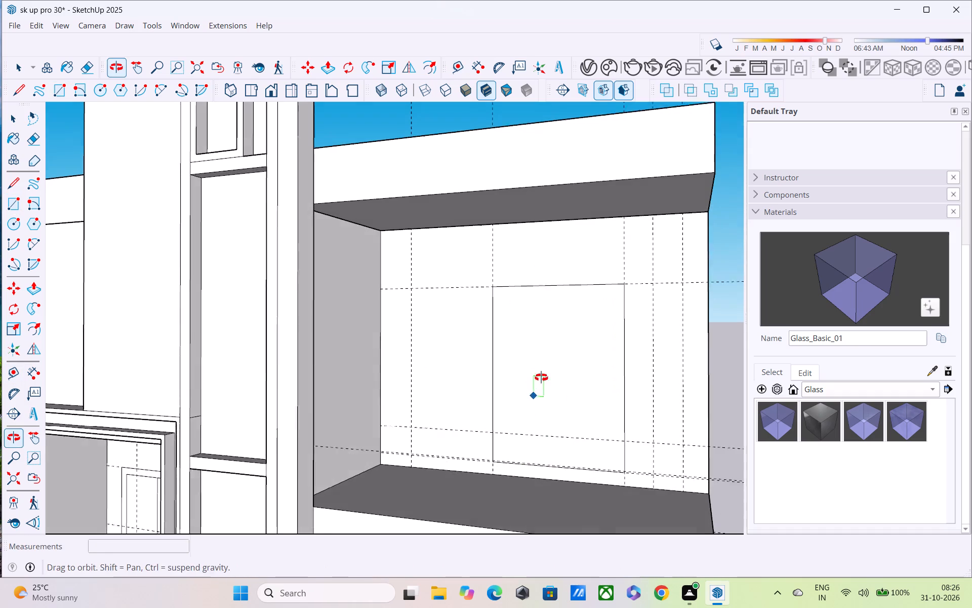
middle_click_drag(541, 377, 541, 373)
key("f")
left_click(535, 349)
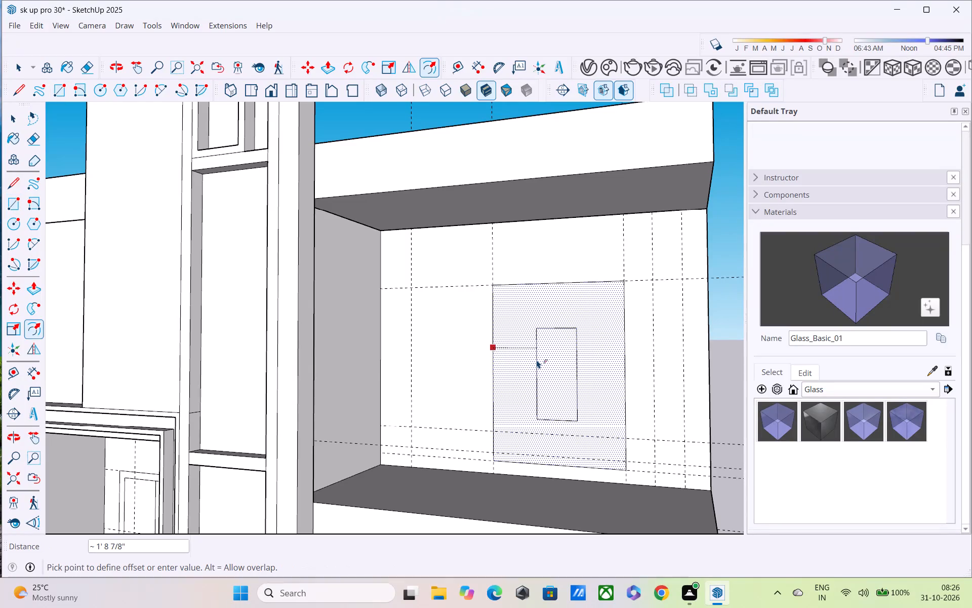
type("4\"")
key("Return")
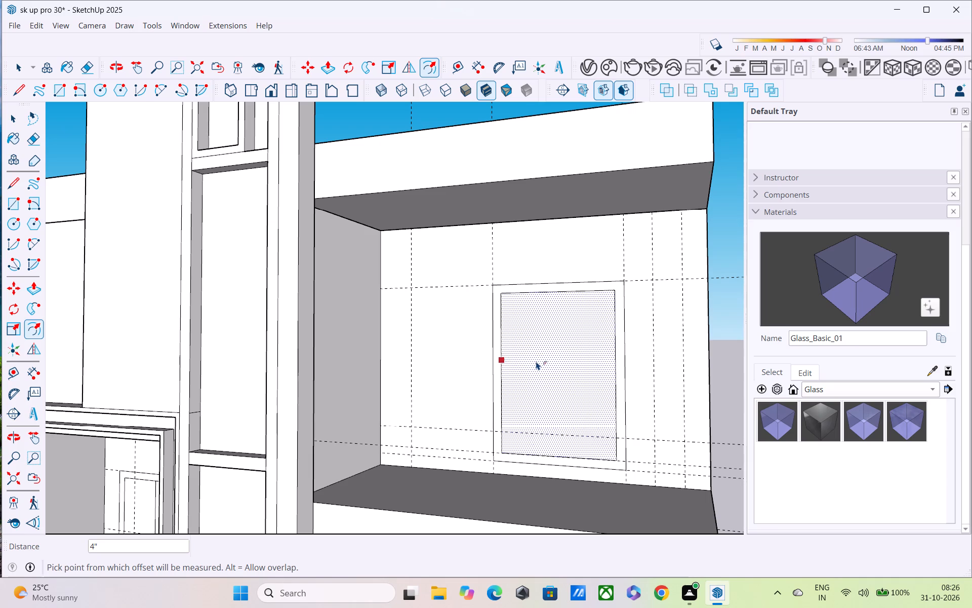
Examine the framed windows and doors on the lower floors as reference for dividing the new top-floor opening.
scroll(531, 350, "down", 3)
scroll(201, 526, "down", 3)
middle_click_drag(202, 525, 254, 321, "shift")
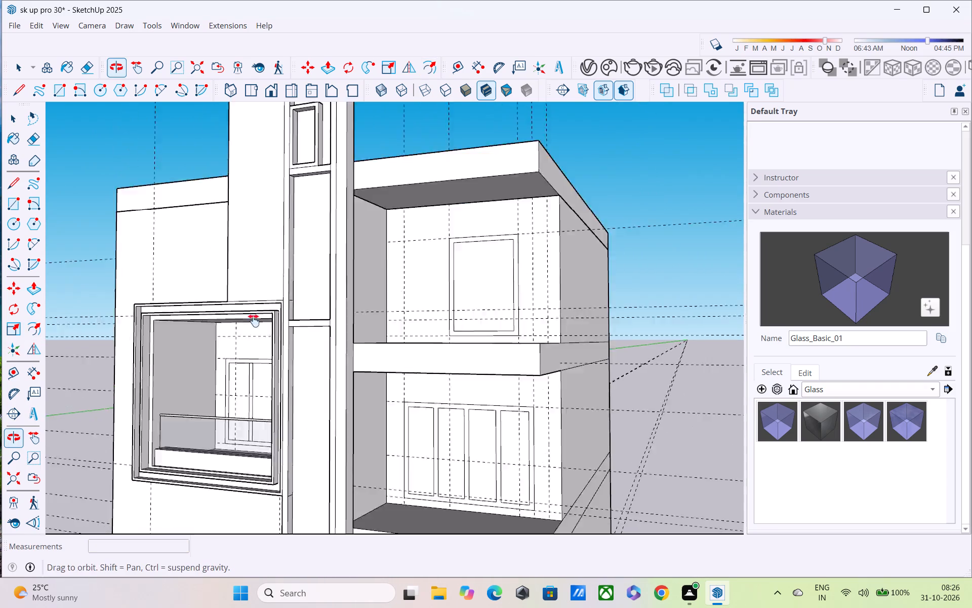
middle_click_drag(254, 321, 275, 188, "shift")
scroll(295, 330, "up", 18)
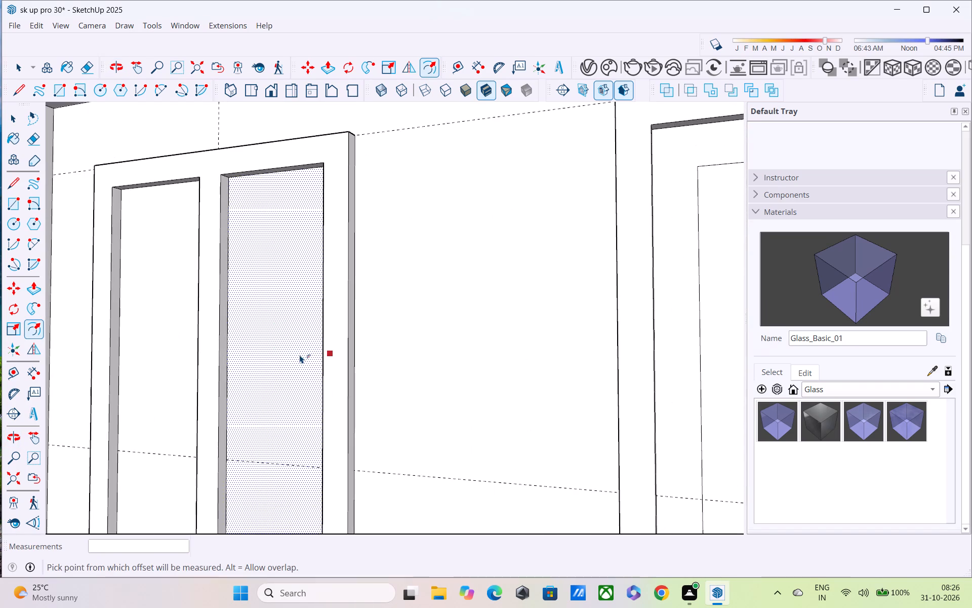
middle_click_drag(300, 355, 358, 209)
scroll(358, 217, "down", 5)
middle_click_drag(373, 262, 392, 307)
scroll(392, 307, "up", 1)
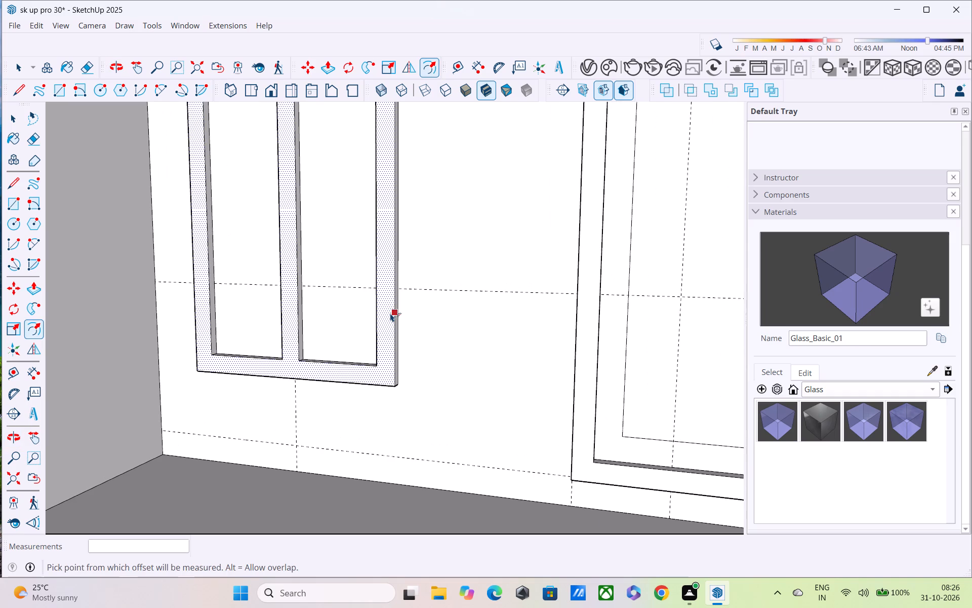
middle_click_drag(390, 313, 254, 309)
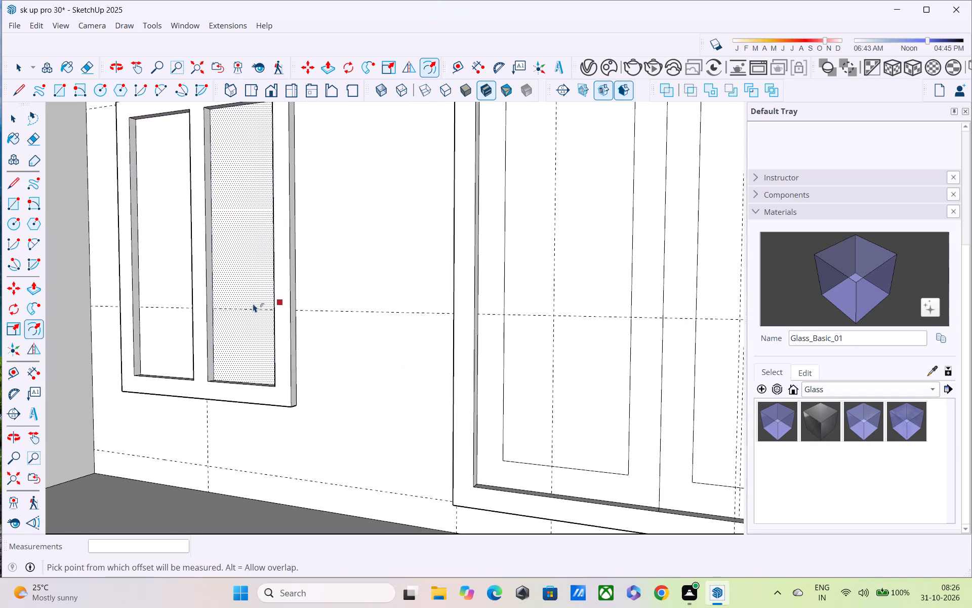
scroll(253, 303, "down", 6)
middle_click_drag(262, 311, 303, 378)
scroll(301, 330, "up", 4)
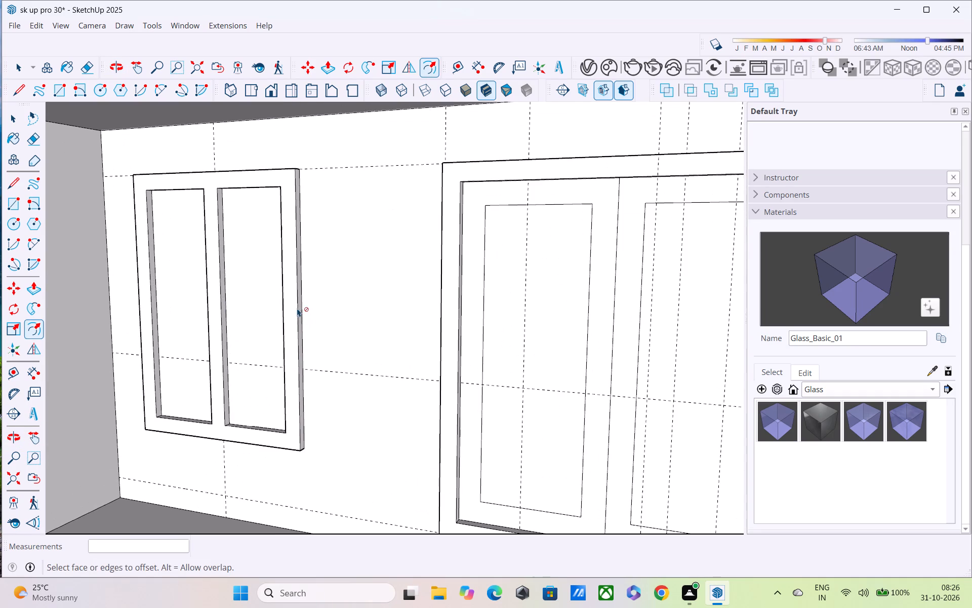
scroll(296, 281, "down", 5)
middle_click_drag(296, 282, 273, 338, "shift")
scroll(267, 331, "up", 1)
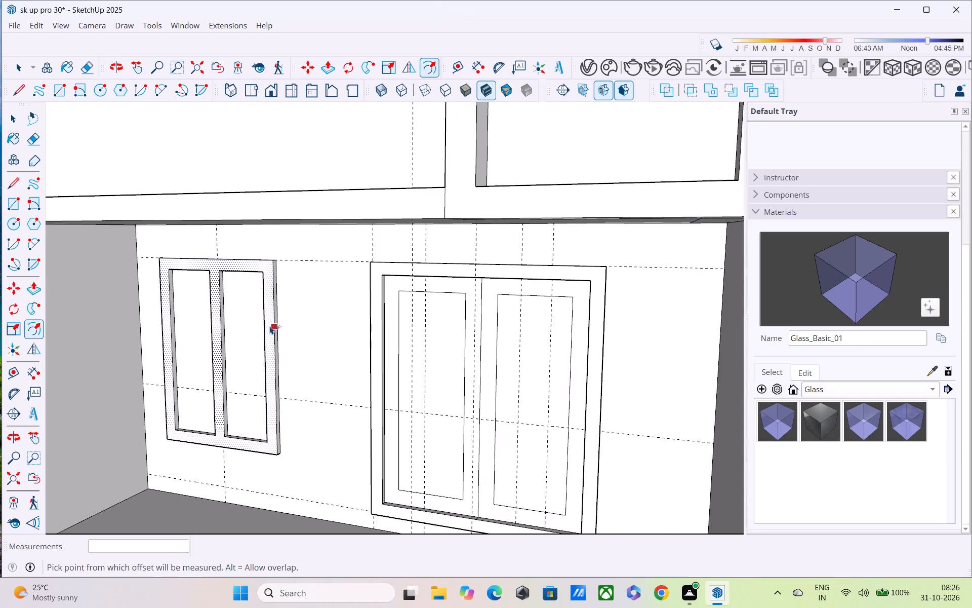
scroll(270, 322, "down", 5)
scroll(281, 274, "down", 1)
middle_click_drag(281, 307, 257, 469, "shift")
scroll(396, 240, "down", 3)
middle_click_drag(346, 273, 182, 332, "shift")
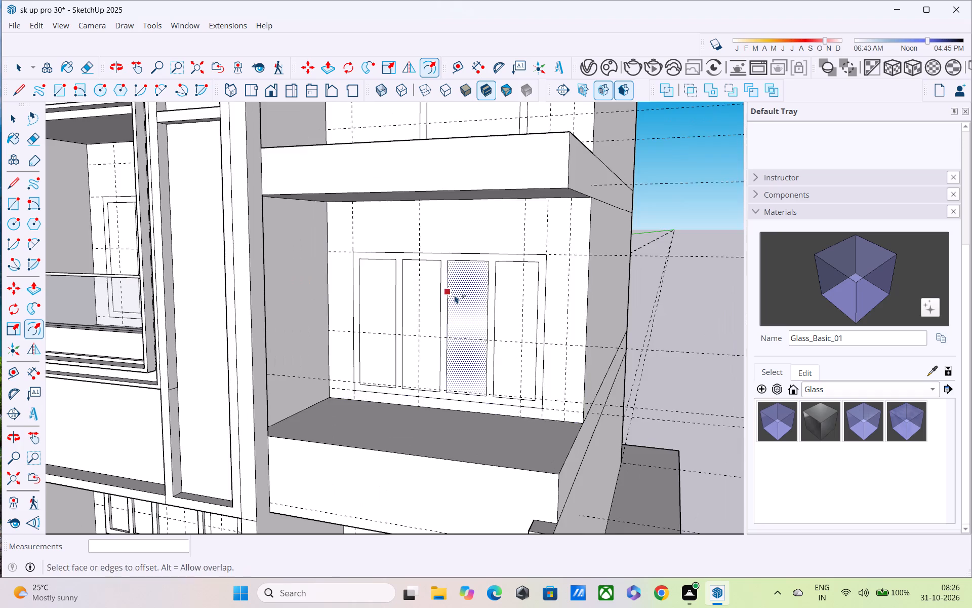
scroll(457, 296, "up", 4)
middle_click_drag(457, 296, 460, 574)
scroll(460, 573, "down", 1, "shift")
middle_click_drag(458, 163, 446, 210, "shift")
Draw a vertical line about 6' 5" long down the inner rectangle, roughly a quarter of its width from the side nearest the tall column.
key("space")
key("l")
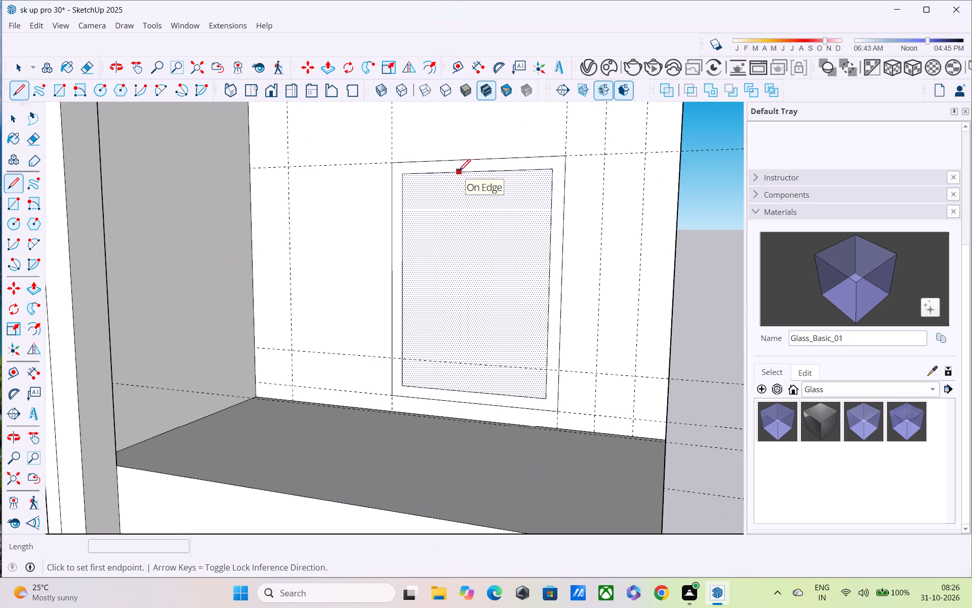
scroll(452, 173, "up", 2)
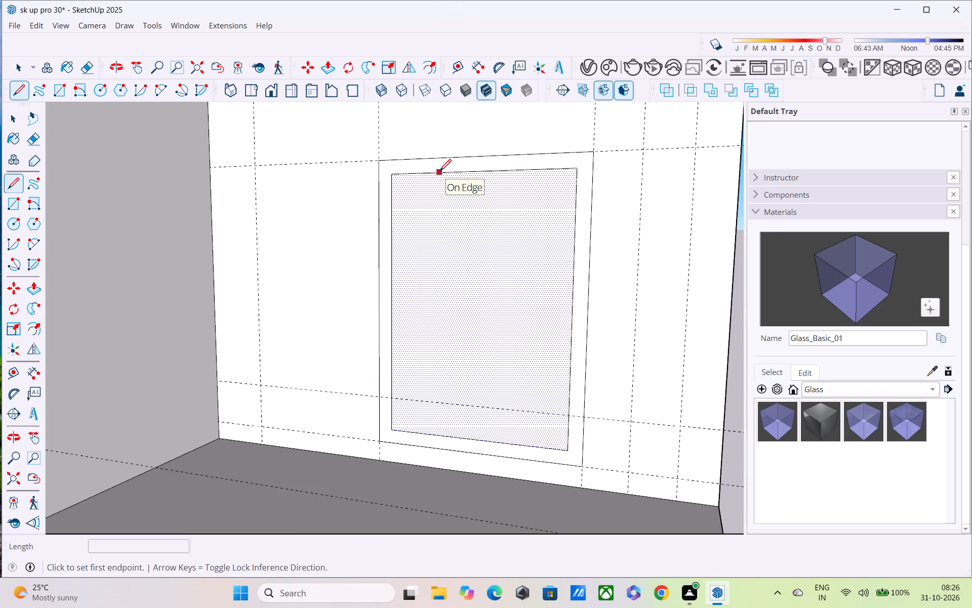
left_click(439, 172)
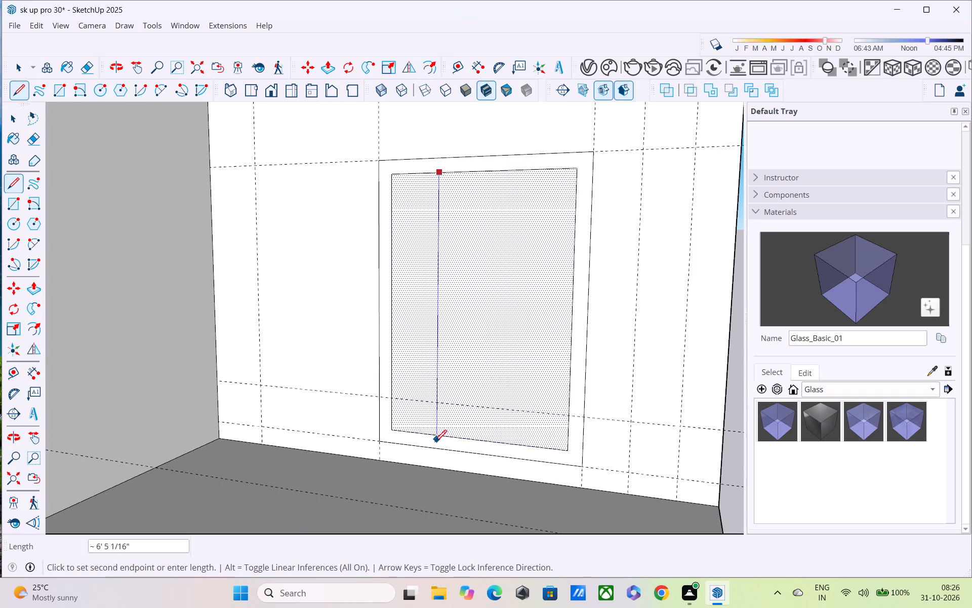
left_click(439, 443)
Copy the vertical line 4" toward the wider part of the opening to form a mullion.
key("space")
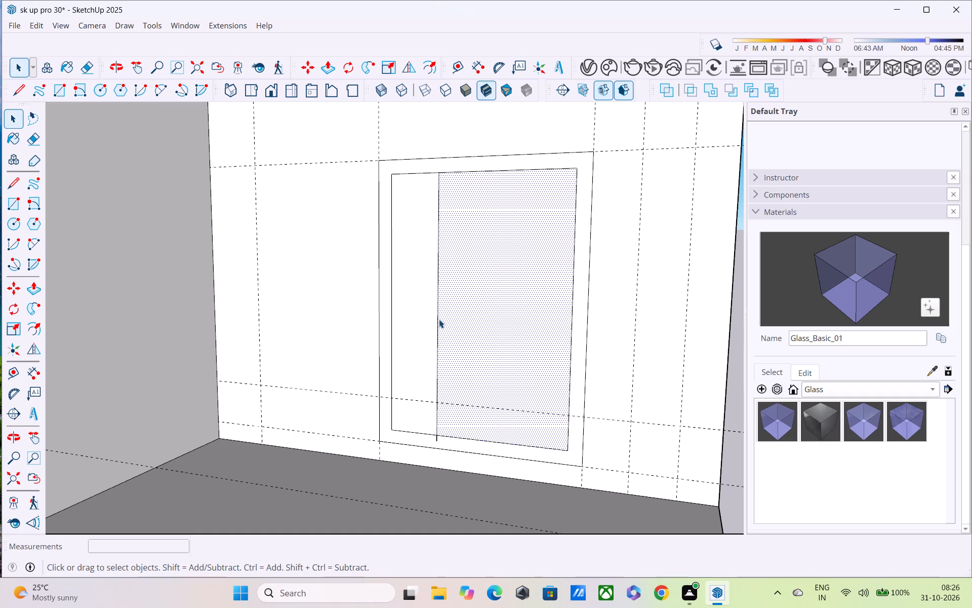
left_click(439, 317)
key("m")
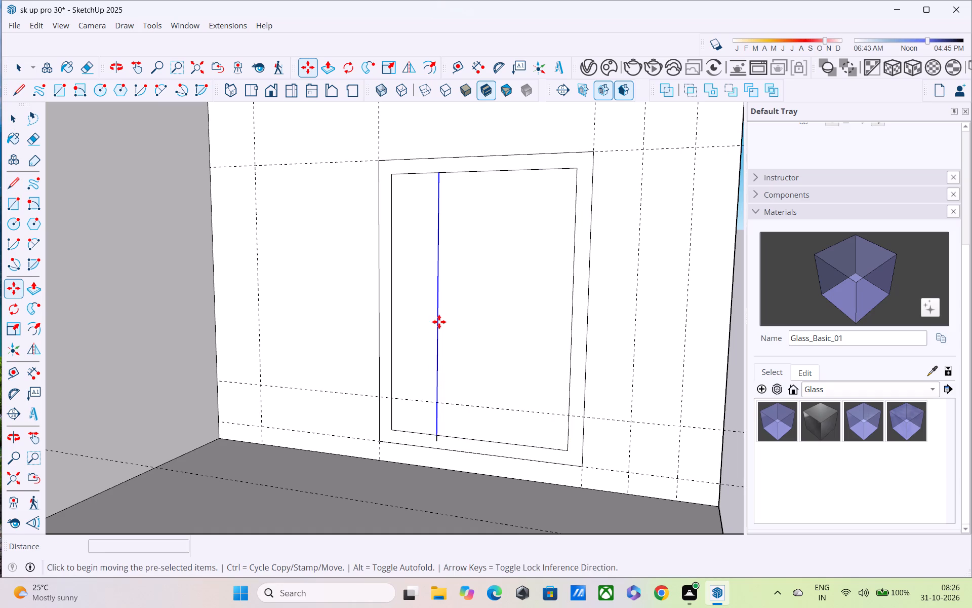
left_click(436, 436)
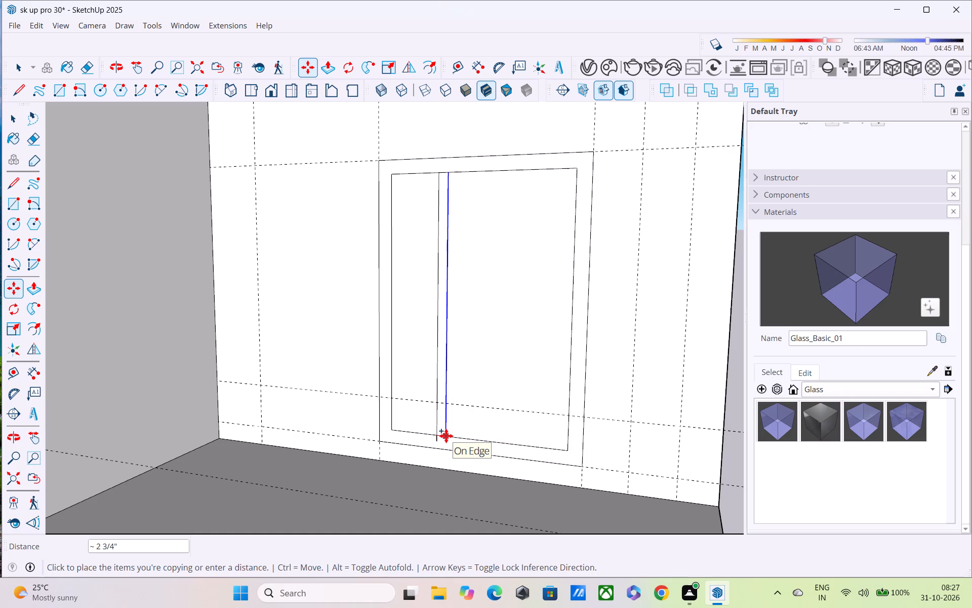
type("4\"")
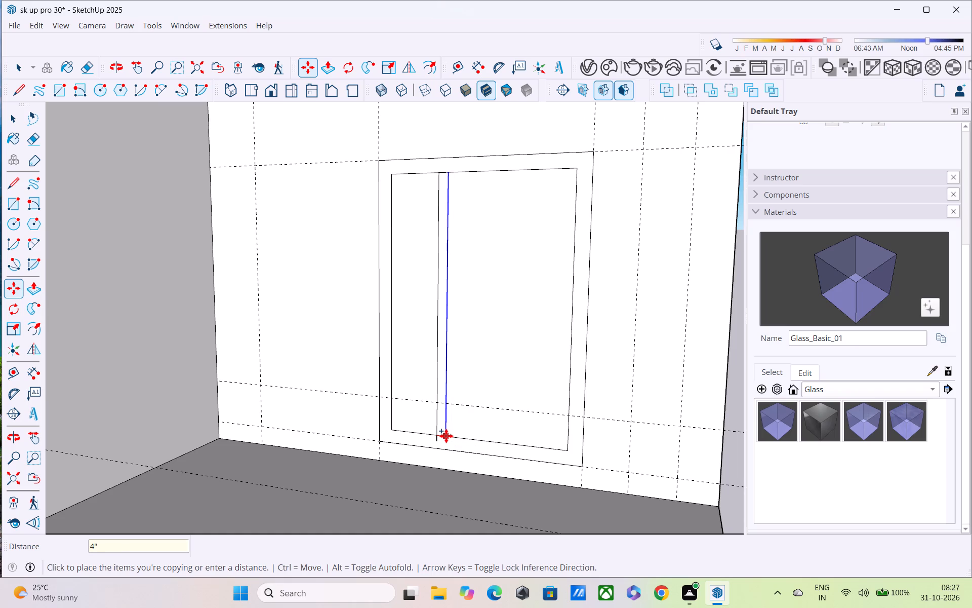
key("Return")
key("space")
Erase the short piece of the first mullion line that overshoots the inner rectangle's bottom edge.
scroll(436, 451, "up", 1)
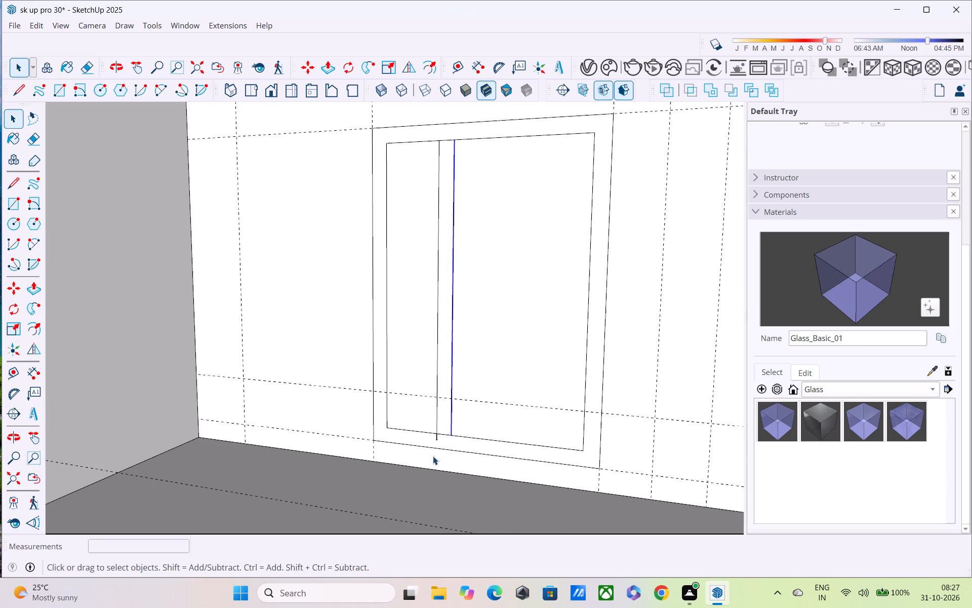
middle_click_drag(513, 391, 545, 391)
key("e")
scroll(490, 411, "up", 3)
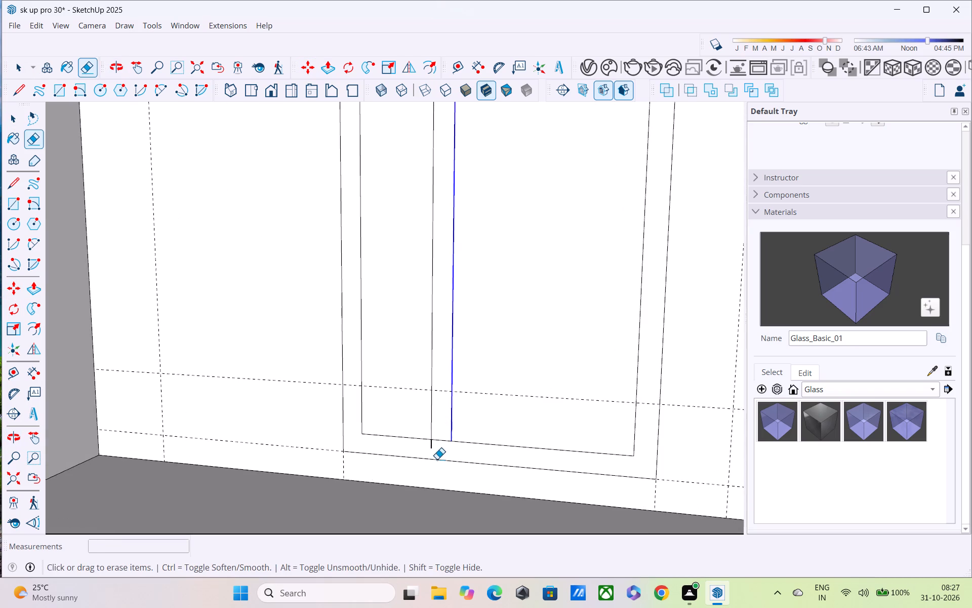
scroll(437, 459, "up", 4)
left_click_drag(416, 436, 438, 450)
Check the mullion lines along their height and the whole divided opening on the top-floor balcony wall.
scroll(453, 416, "down", 5)
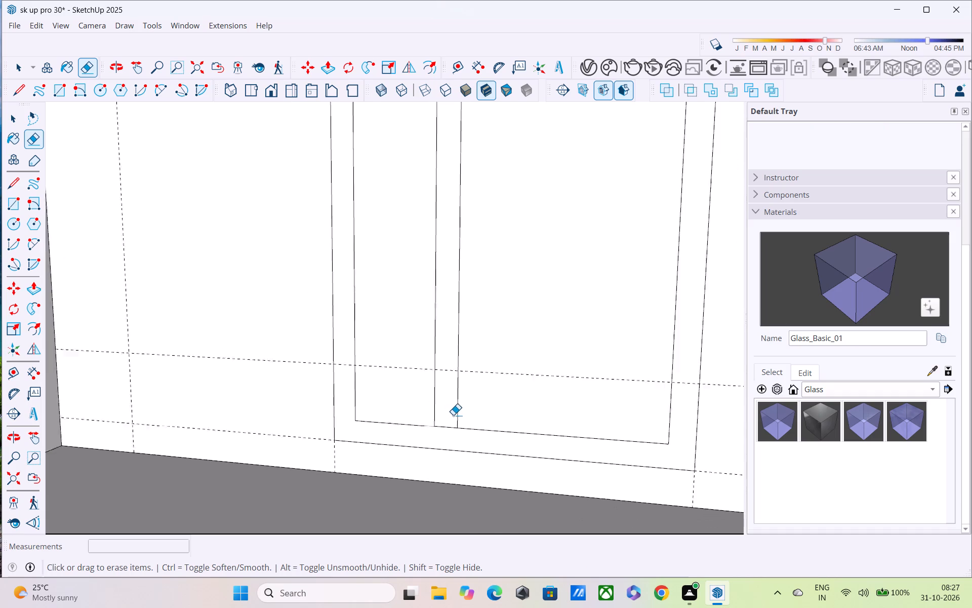
scroll(453, 415, "down", 1)
middle_click_drag(462, 390, 468, 587, "shift")
scroll(469, 280, "up", 3)
middle_click_drag(448, 291, 473, 136, "shift")
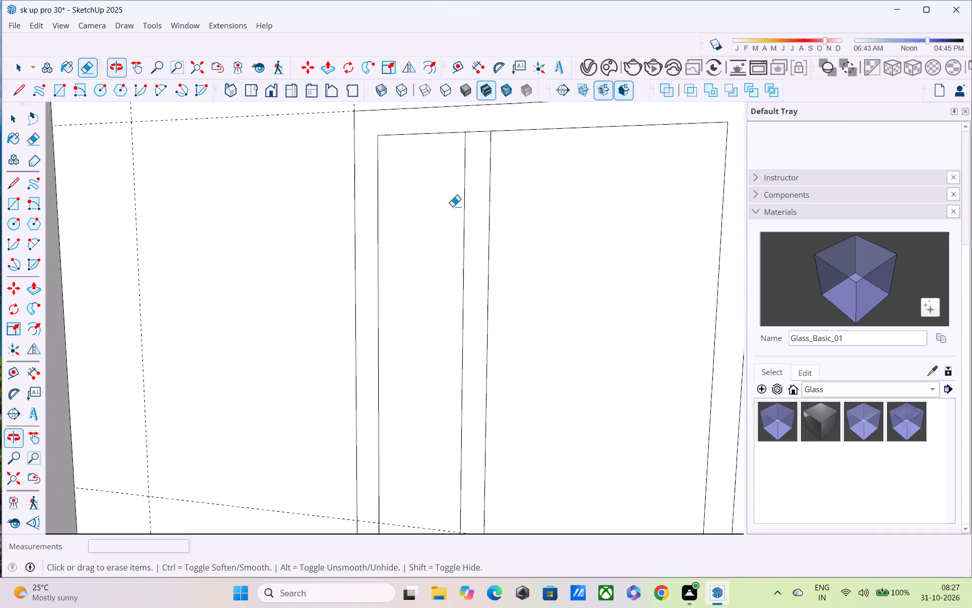
scroll(453, 216, "down", 5)
middle_click_drag(452, 262, 460, 124)
scroll(460, 124, "up", 1)
middle_click_drag(450, 183, 452, 263, "shift")
scroll(452, 262, "down", 6)
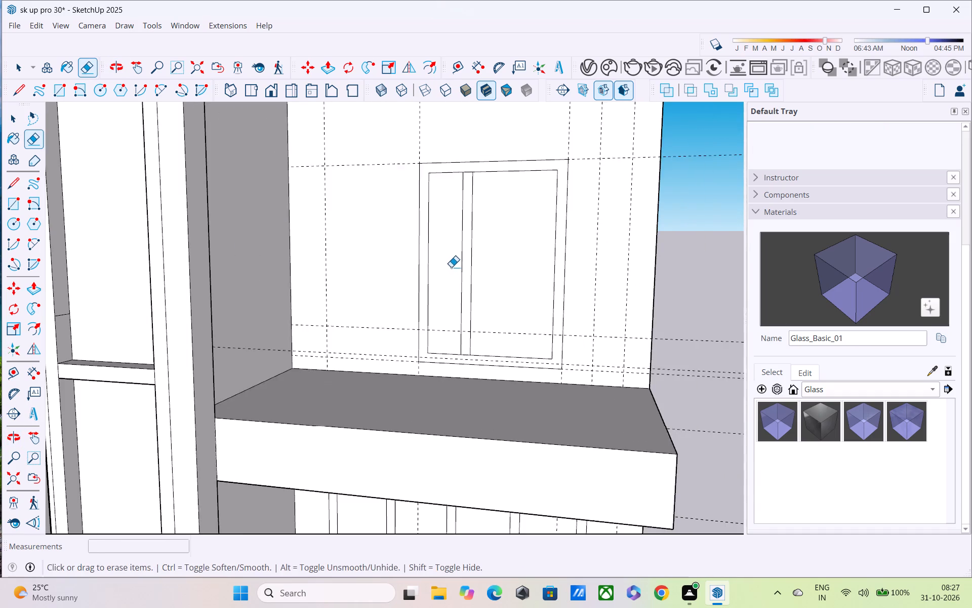
middle_click_drag(451, 277, 454, 321, "shift")
key("space")
scroll(452, 302, "down", 3)
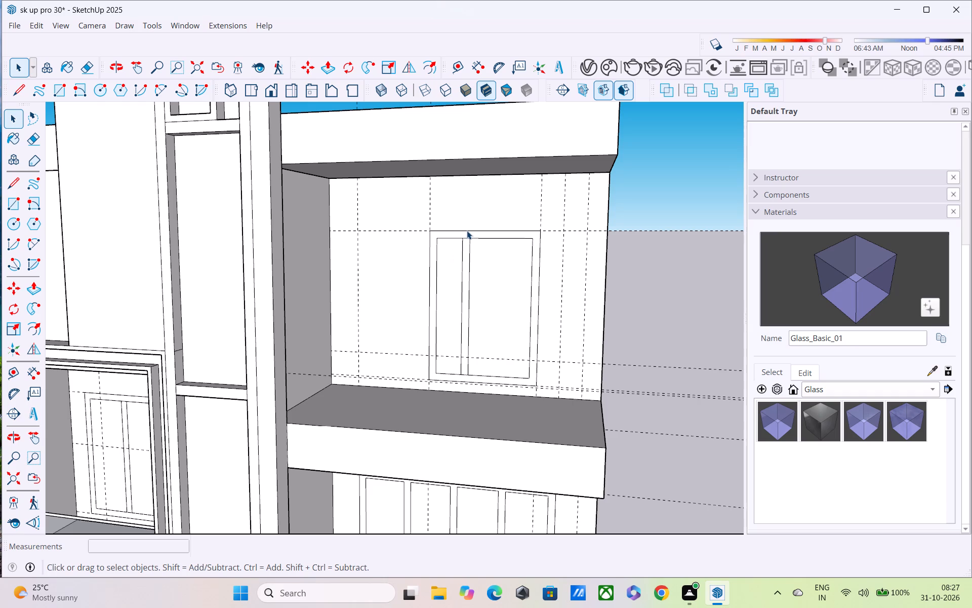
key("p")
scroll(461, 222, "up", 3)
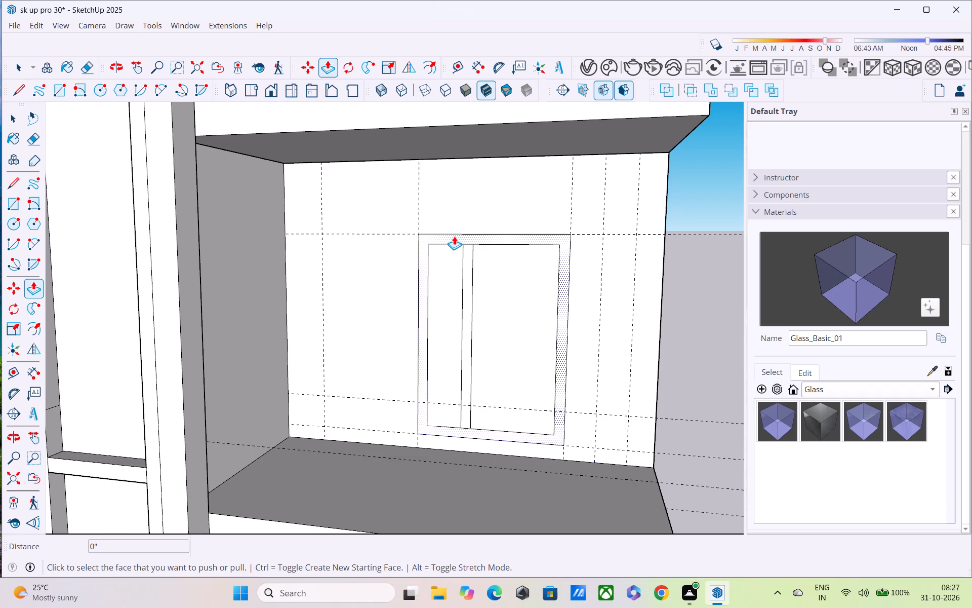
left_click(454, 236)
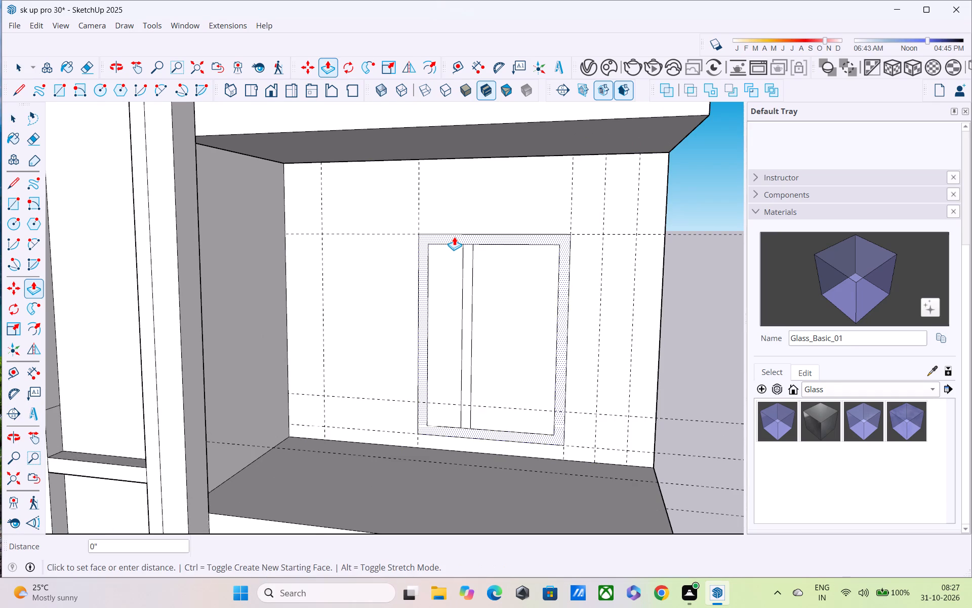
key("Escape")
Erase the short edges at the mullion's top and bottom so it merges with the surrounding frame face.
key("e")
scroll(454, 241, "up", 4)
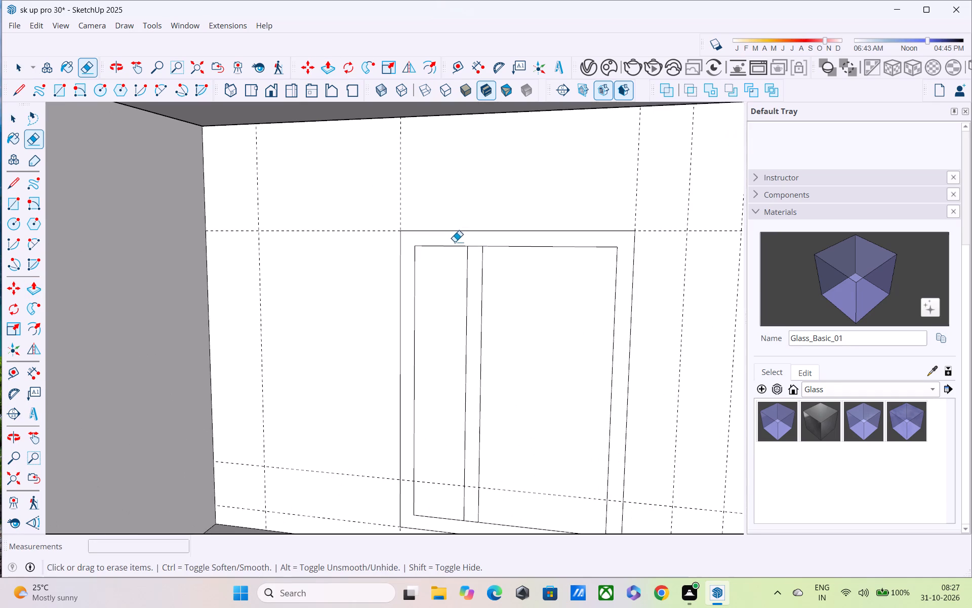
left_click_drag(471, 241, 471, 259)
middle_click_drag(469, 299, 487, 88, "shift")
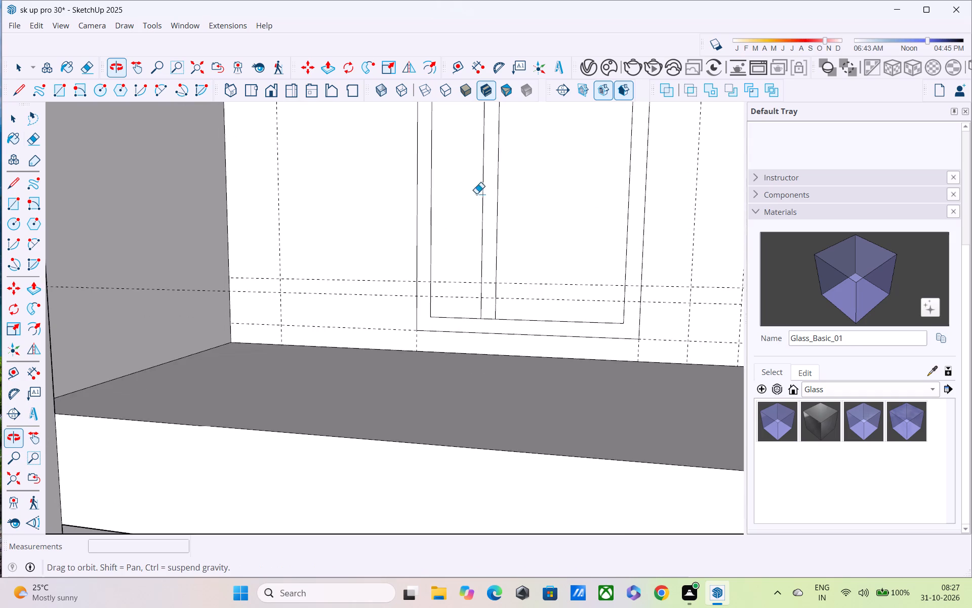
scroll(489, 302, "up", 4)
left_click_drag(487, 311, 485, 331)
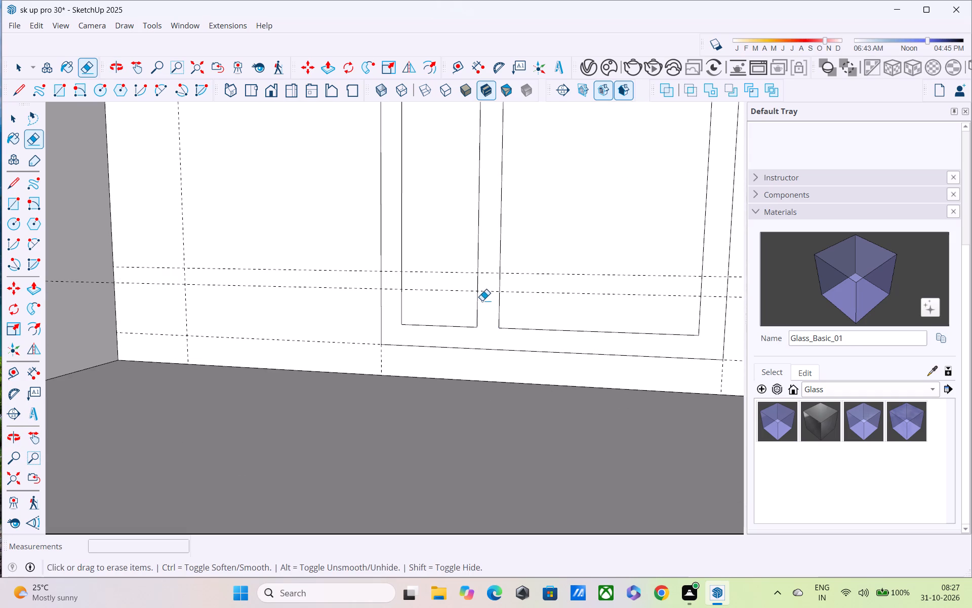
Push the merged frame and mullion face about 2 7/8" into the top-floor balcony wall.
key("p")
left_click(469, 330)
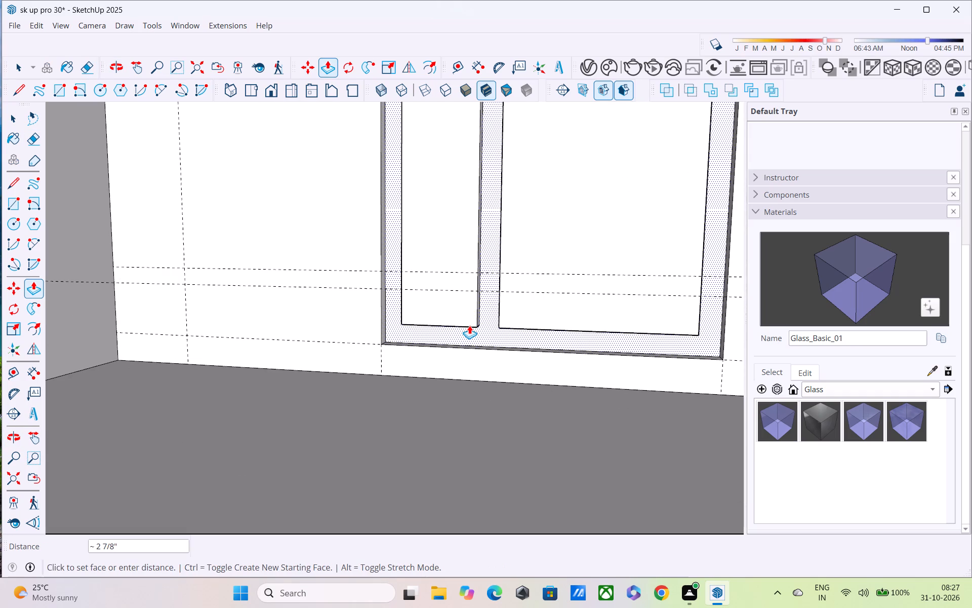
left_click(469, 325)
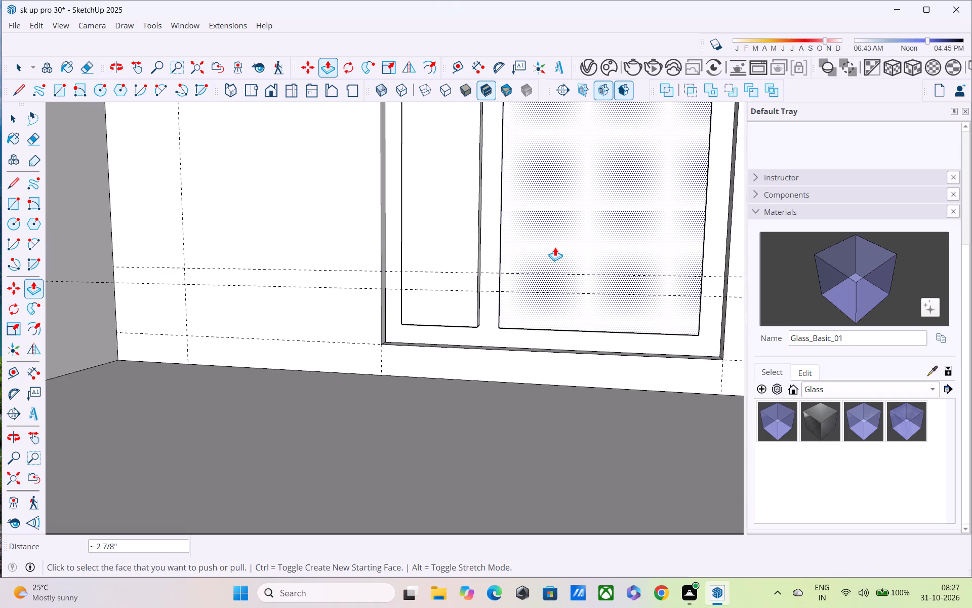
Push both inner panes of the two-panel opening on the top-floor balcony wall 9" through the wall.
left_click_drag(555, 247, 581, 208)
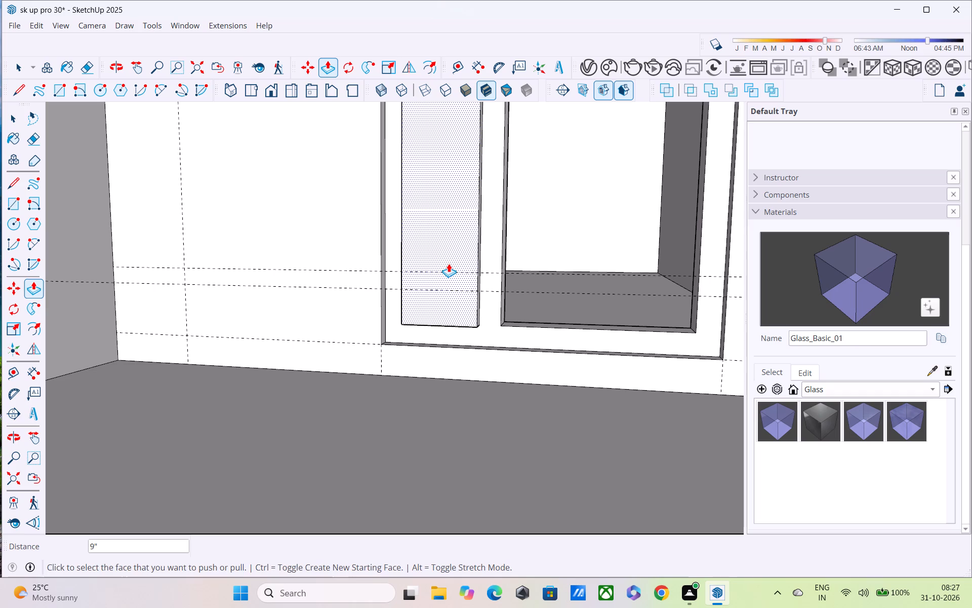
left_click_drag(449, 263, 477, 188)
Push the frame and mullion face of the four-panel window on the balcony below about 4 3/16" into the wall.
scroll(479, 178, "down", 5)
scroll(462, 223, "up", 1)
scroll(455, 220, "down", 5)
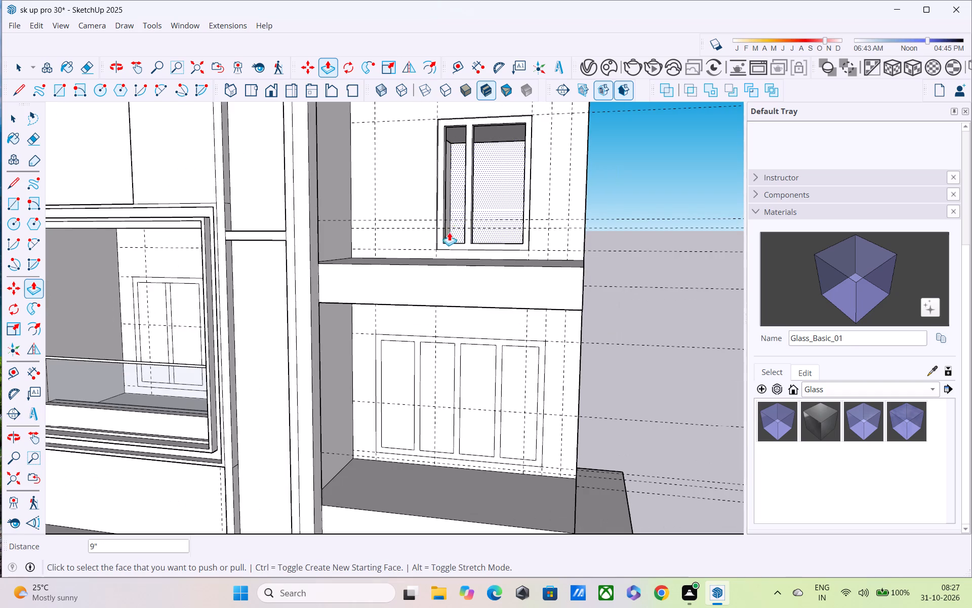
middle_click_drag(446, 240, 467, 118, "shift")
scroll(456, 229, "up", 4)
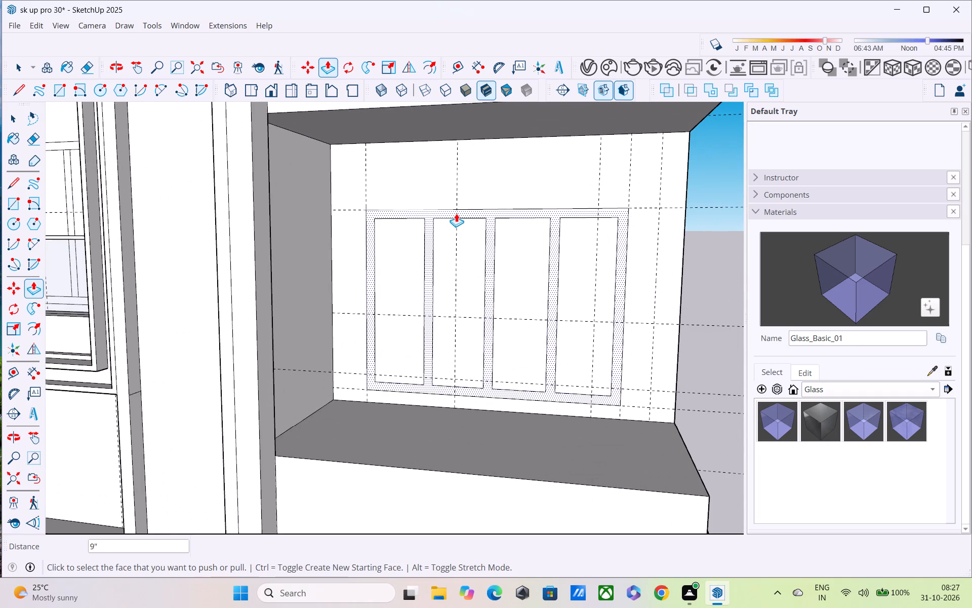
left_click(456, 213)
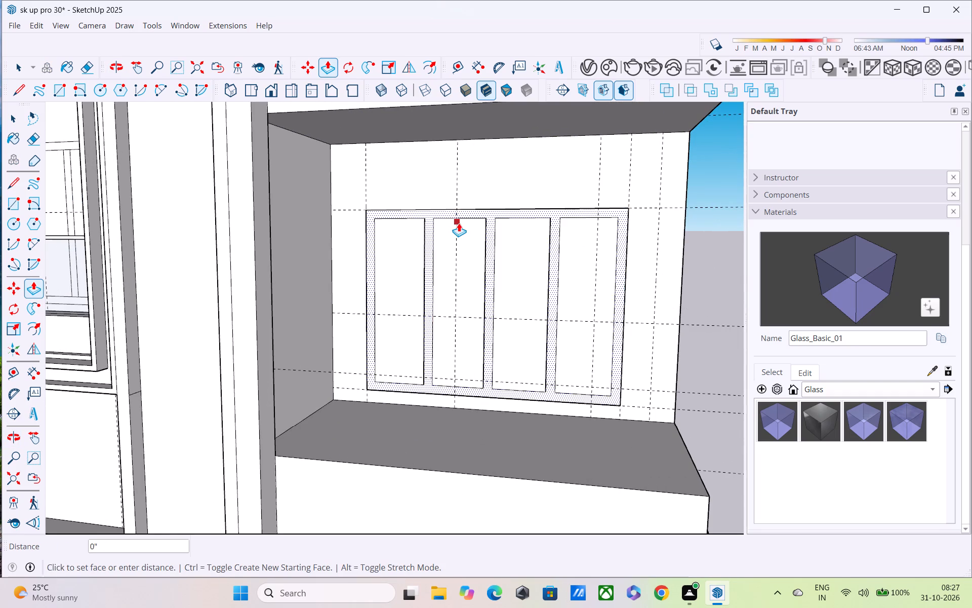
scroll(457, 223, "up", 5)
scroll(457, 223, "down", 1)
scroll(457, 223, "up", 4)
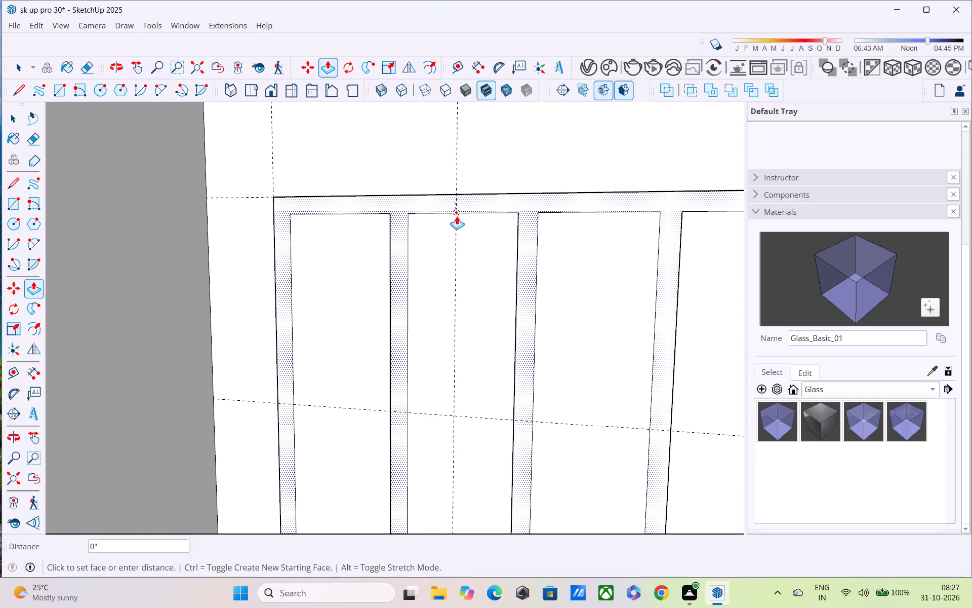
scroll(457, 216, "up", 7)
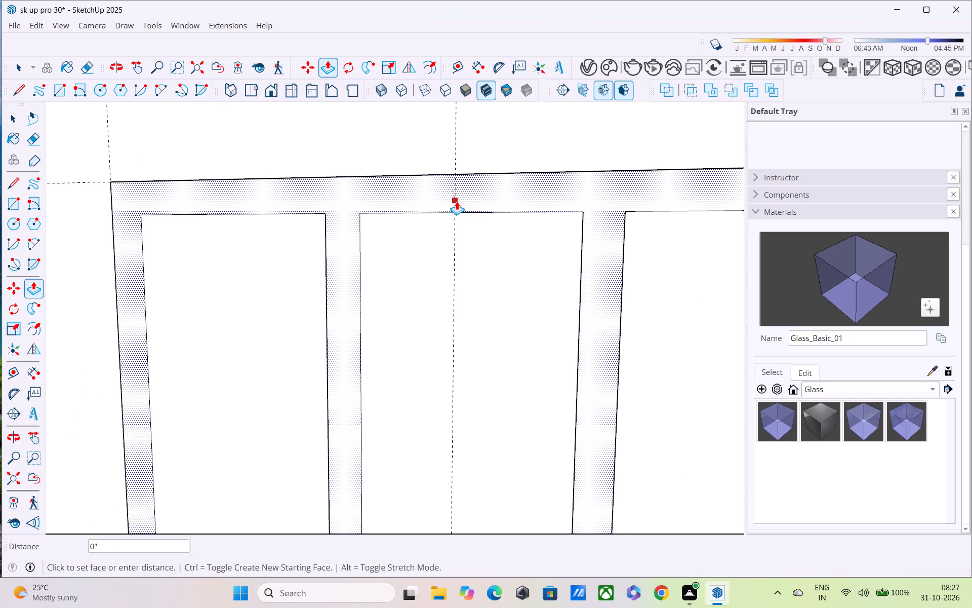
scroll(457, 201, "up", 3)
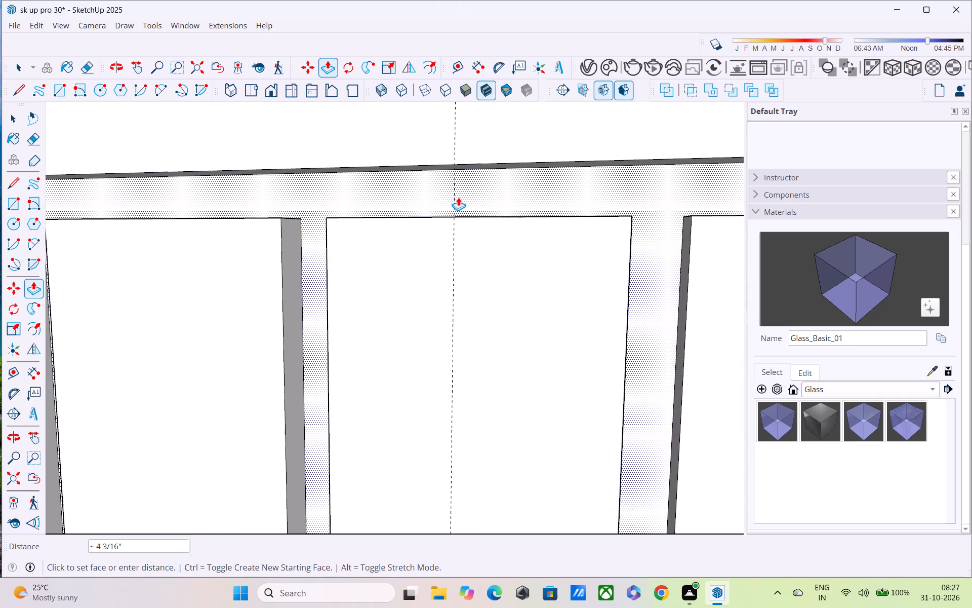
left_click(458, 197)
Push the four panes of the four-panel balcony window 9" through so that all four become openings.
scroll(450, 214, "down", 10)
middle_click_drag(438, 241, 437, 138)
left_click_drag(329, 249, 374, 155)
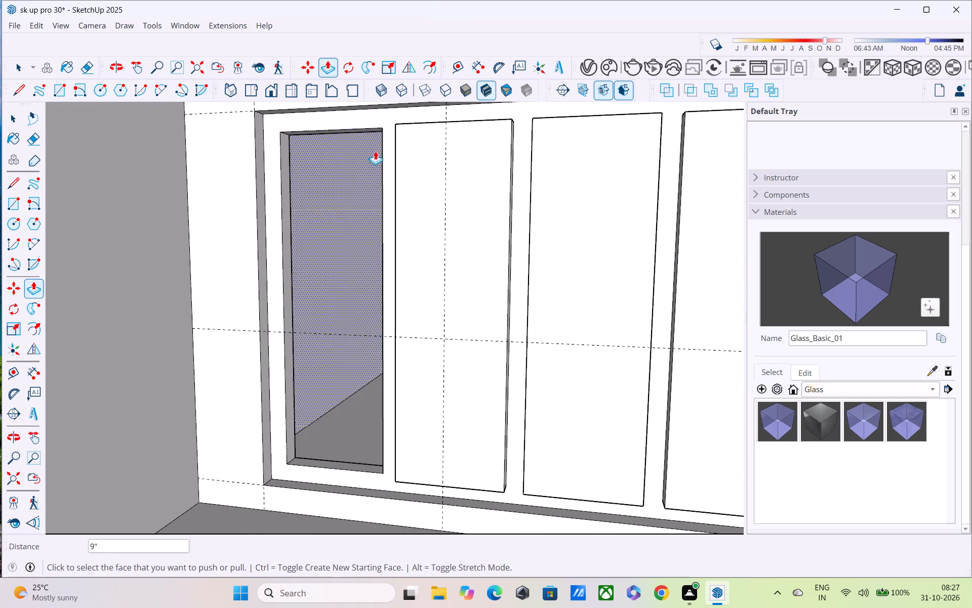
left_click_drag(488, 286, 517, 176)
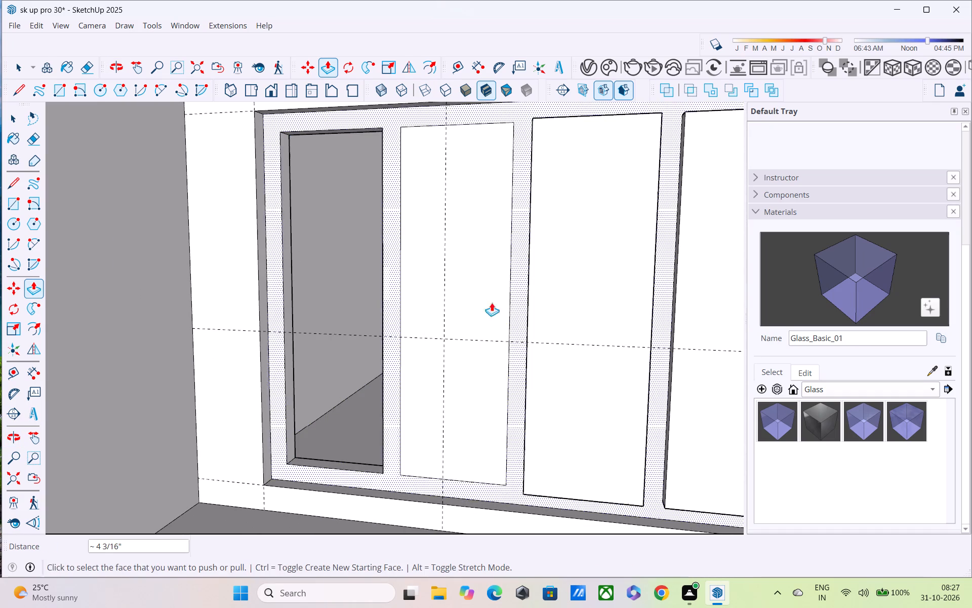
left_click_drag(457, 307, 478, 227)
left_click_drag(557, 316, 557, 313)
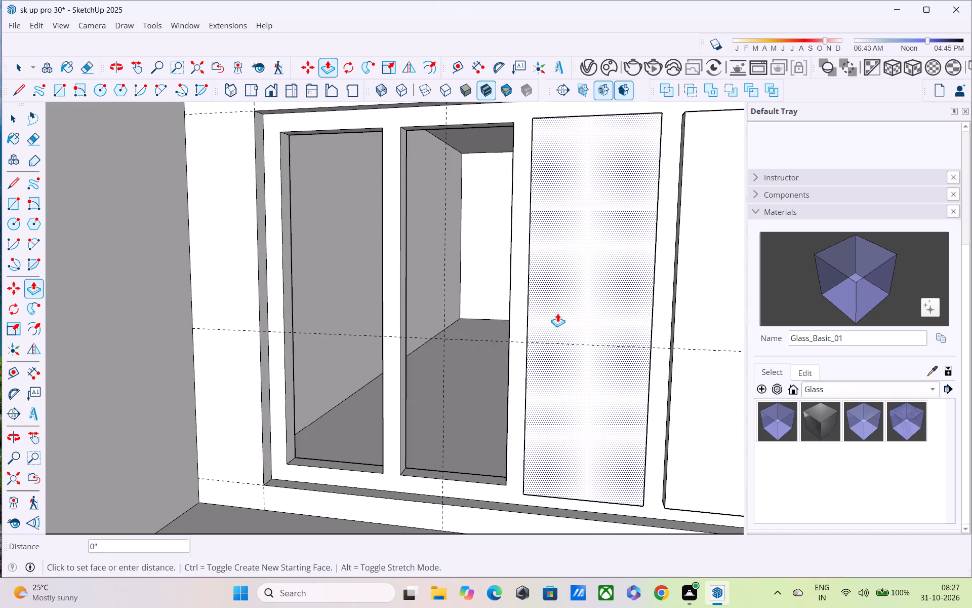
left_click_drag(557, 313, 593, 229)
middle_click_drag(582, 264, 483, 222)
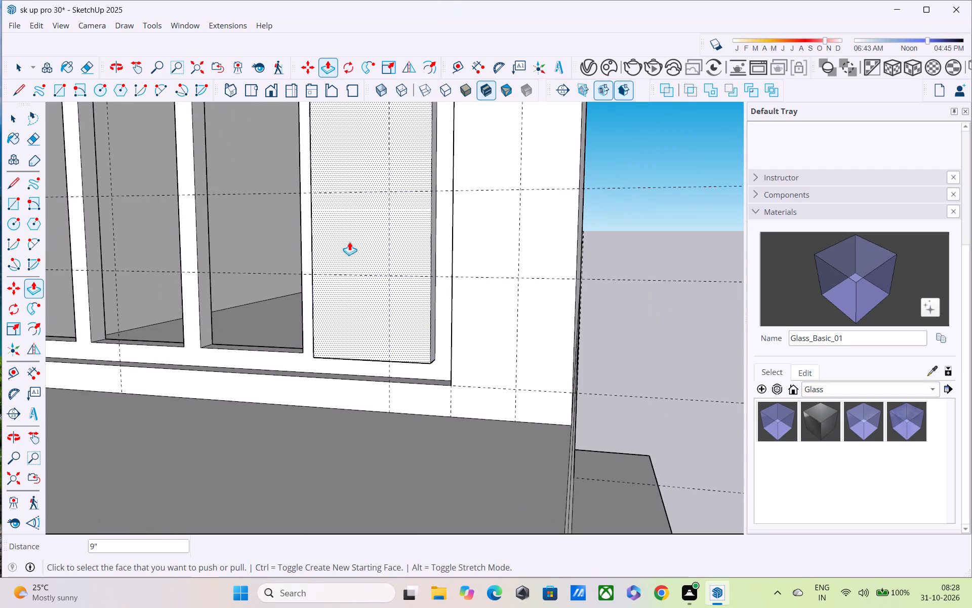
left_click_drag(349, 242, 397, 167)
Push the frame and mullion face of the two-panel window one floor below the four-panel window into its wall.
scroll(396, 177, "down", 5)
middle_click_drag(387, 225, 405, 244)
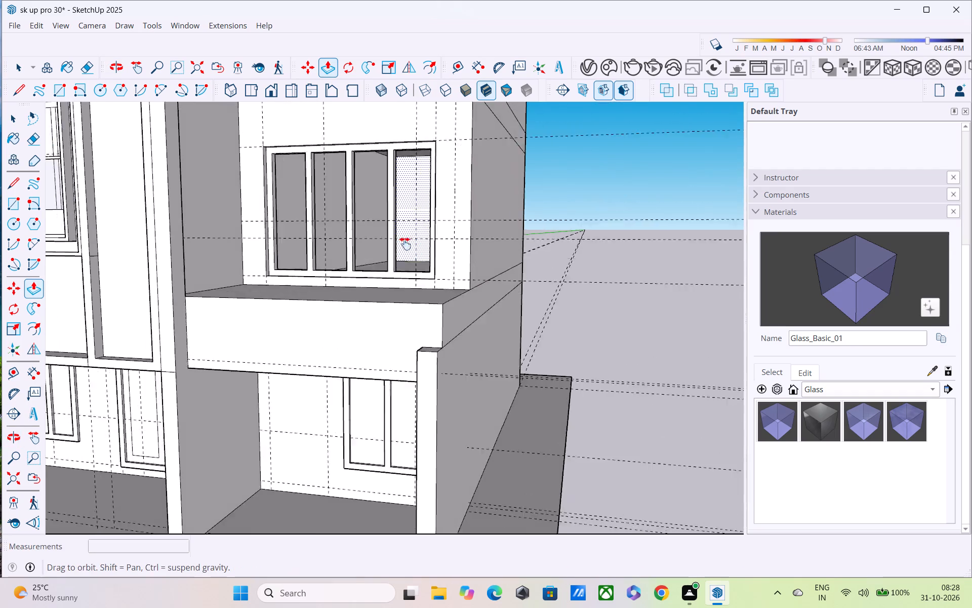
middle_click_drag(405, 244, 443, 253)
scroll(346, 209, "up", 1)
middle_click_drag(345, 209, 482, 118)
scroll(489, 271, "up", 9)
left_click(441, 267)
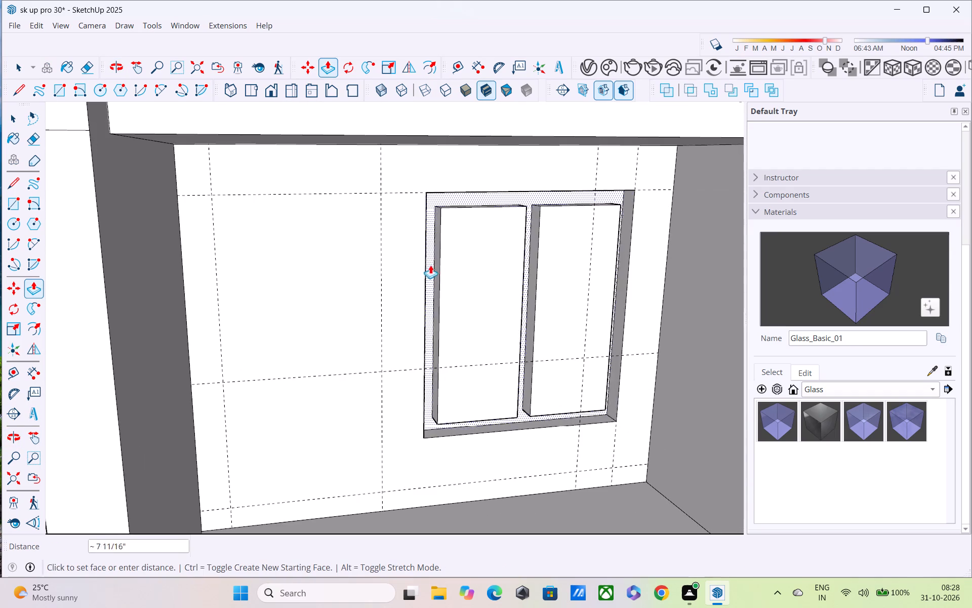
left_click(416, 268)
scroll(426, 275, "up", 3)
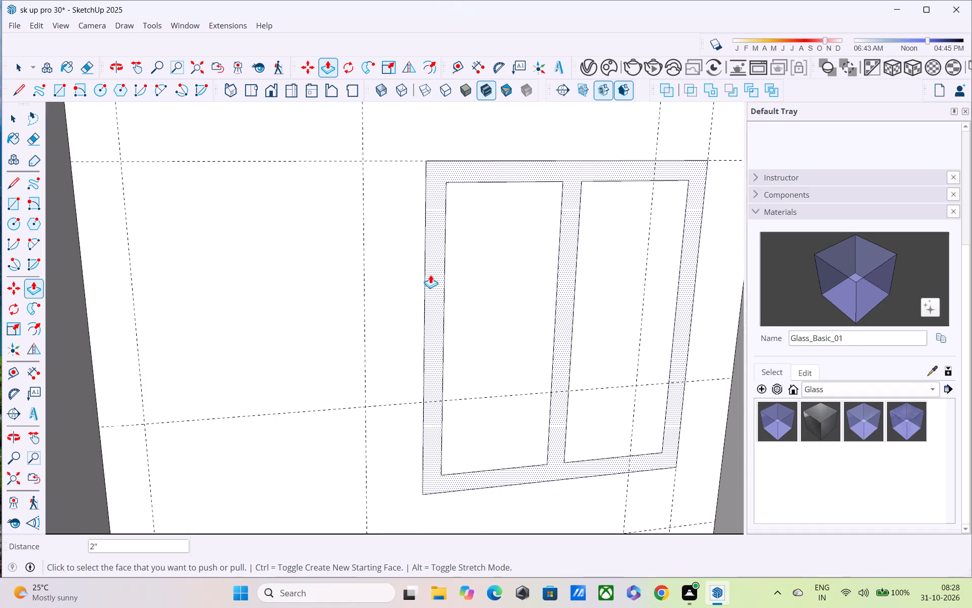
left_click_drag(431, 281, 431, 273)
Push both panes of that lower two-panel window 9" through the wall to open them.
left_click_drag(470, 295, 488, 205)
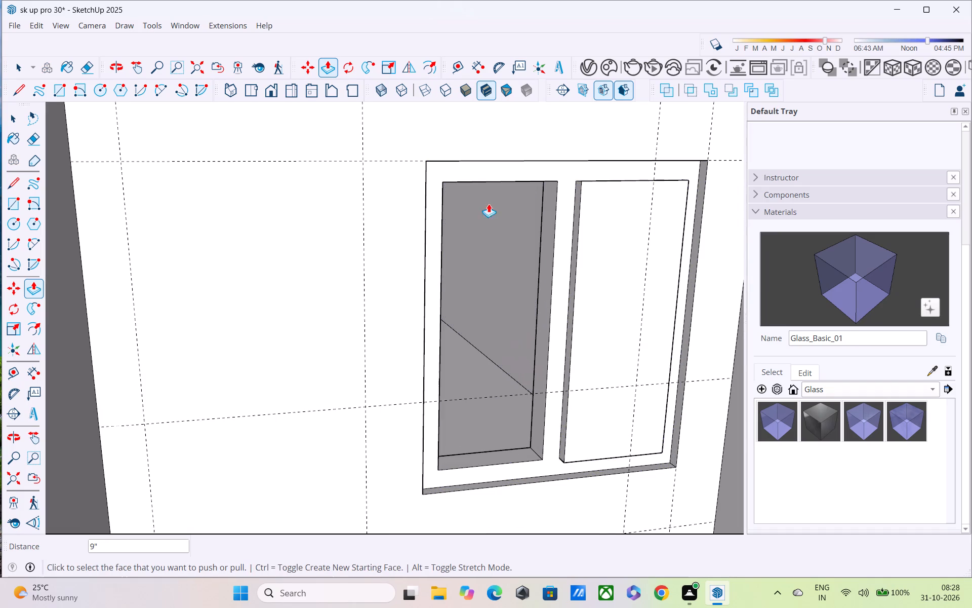
left_click_drag(616, 315, 616, 223)
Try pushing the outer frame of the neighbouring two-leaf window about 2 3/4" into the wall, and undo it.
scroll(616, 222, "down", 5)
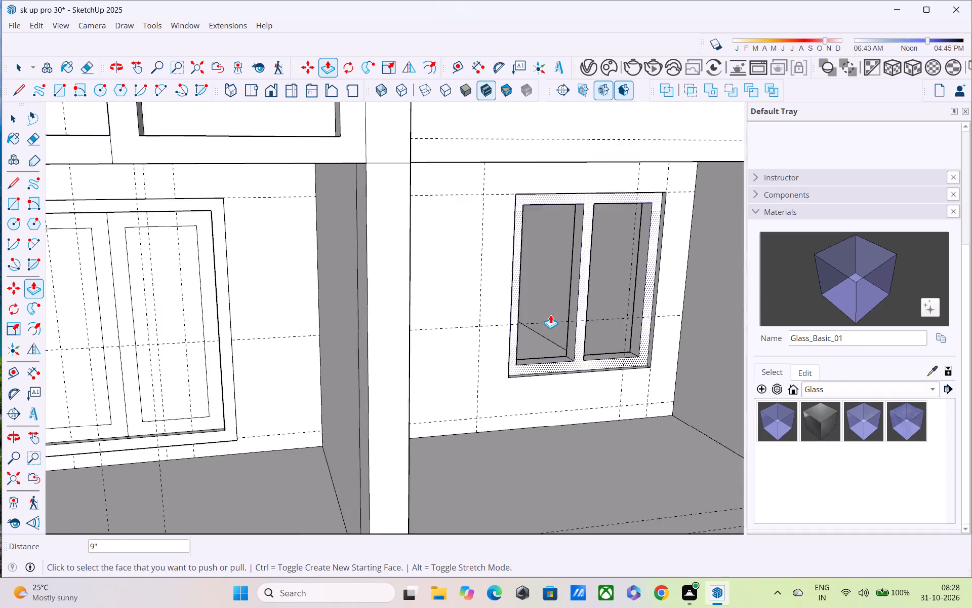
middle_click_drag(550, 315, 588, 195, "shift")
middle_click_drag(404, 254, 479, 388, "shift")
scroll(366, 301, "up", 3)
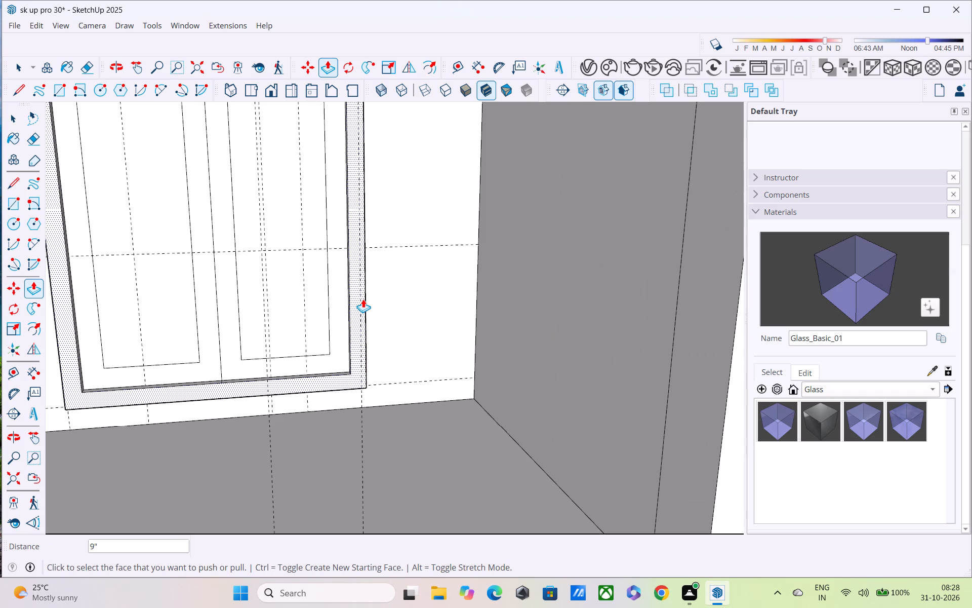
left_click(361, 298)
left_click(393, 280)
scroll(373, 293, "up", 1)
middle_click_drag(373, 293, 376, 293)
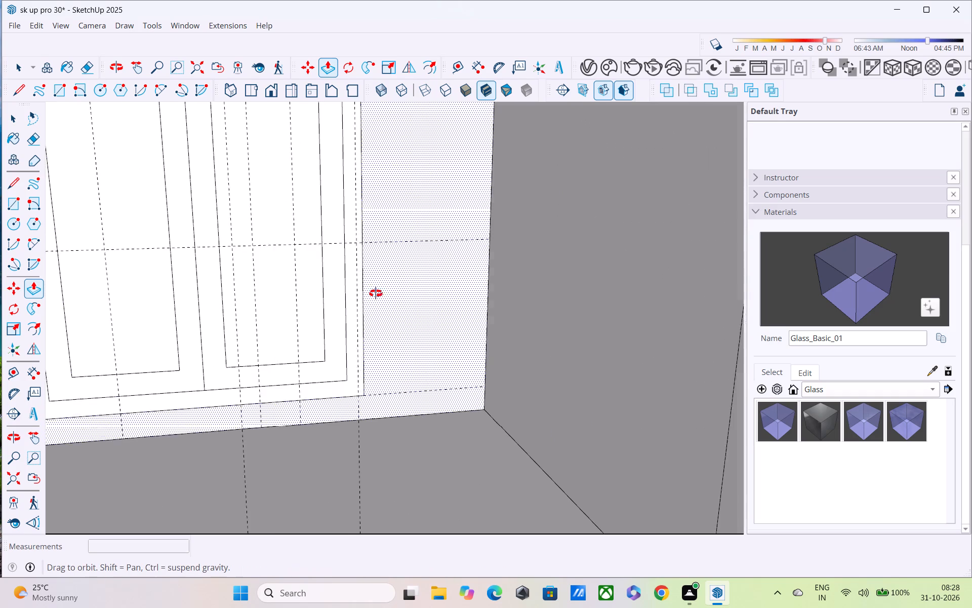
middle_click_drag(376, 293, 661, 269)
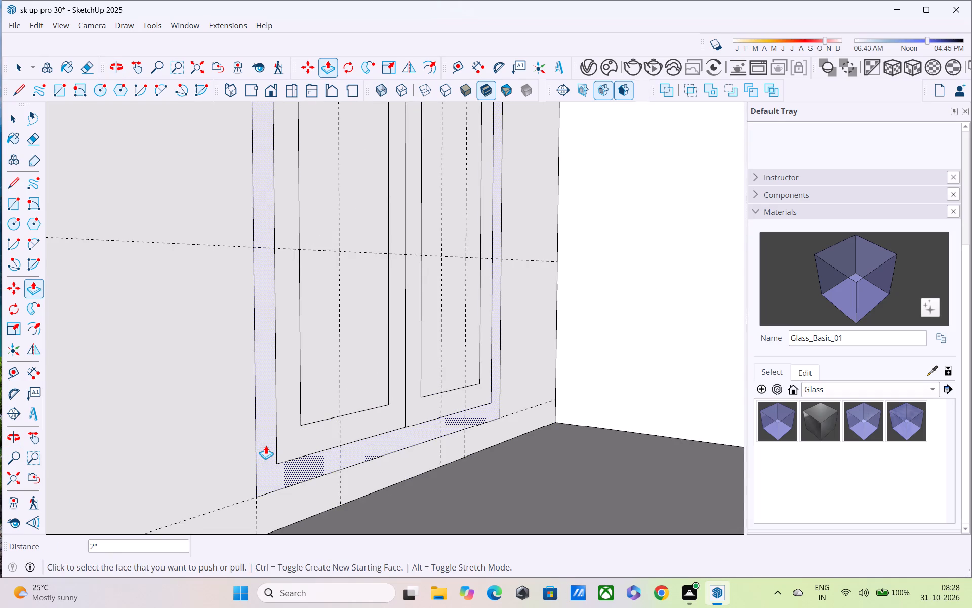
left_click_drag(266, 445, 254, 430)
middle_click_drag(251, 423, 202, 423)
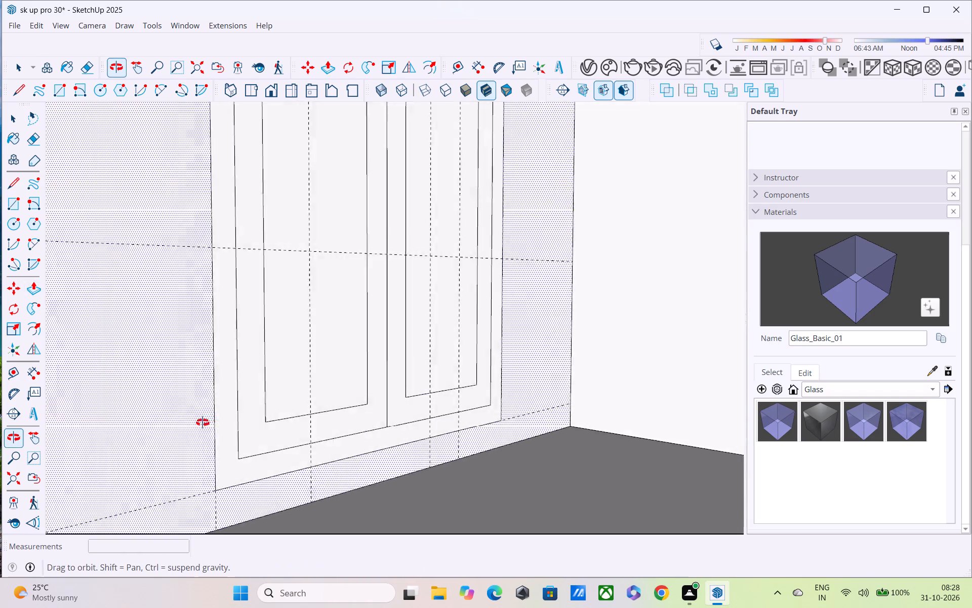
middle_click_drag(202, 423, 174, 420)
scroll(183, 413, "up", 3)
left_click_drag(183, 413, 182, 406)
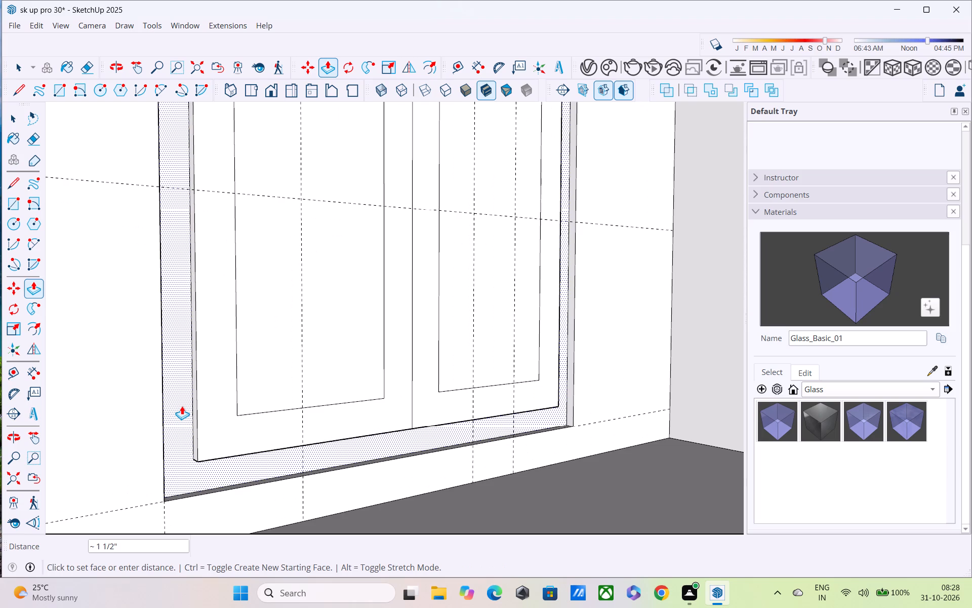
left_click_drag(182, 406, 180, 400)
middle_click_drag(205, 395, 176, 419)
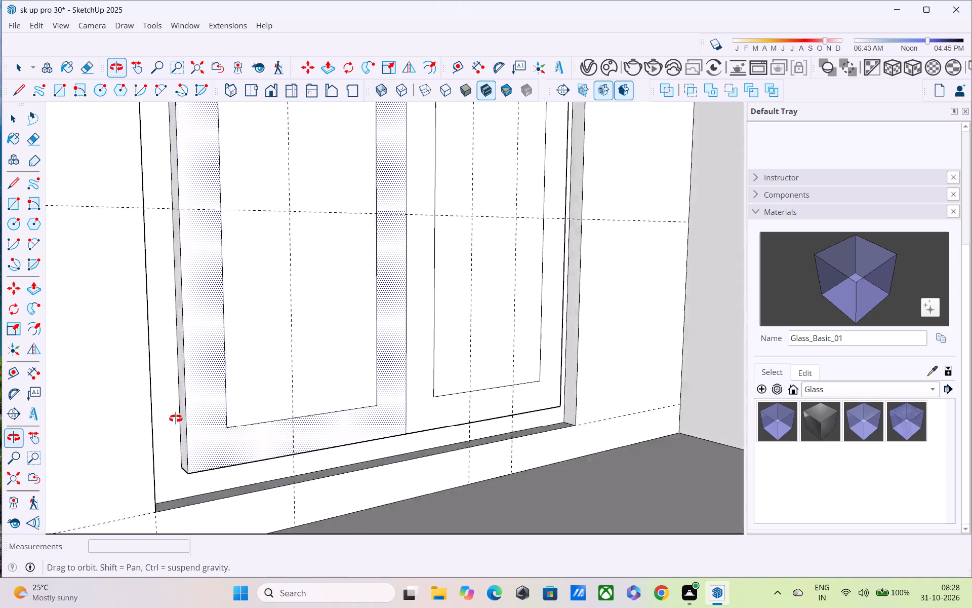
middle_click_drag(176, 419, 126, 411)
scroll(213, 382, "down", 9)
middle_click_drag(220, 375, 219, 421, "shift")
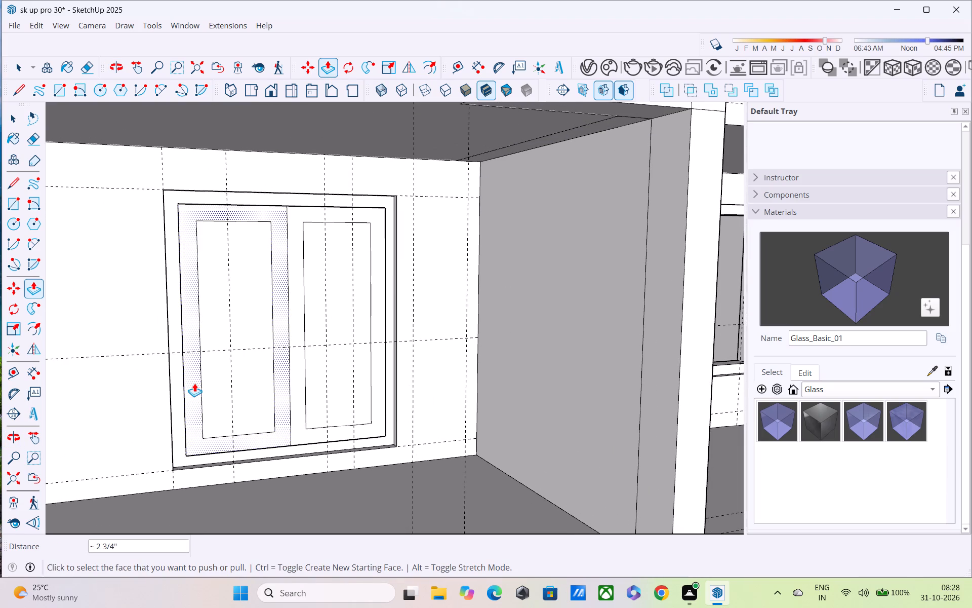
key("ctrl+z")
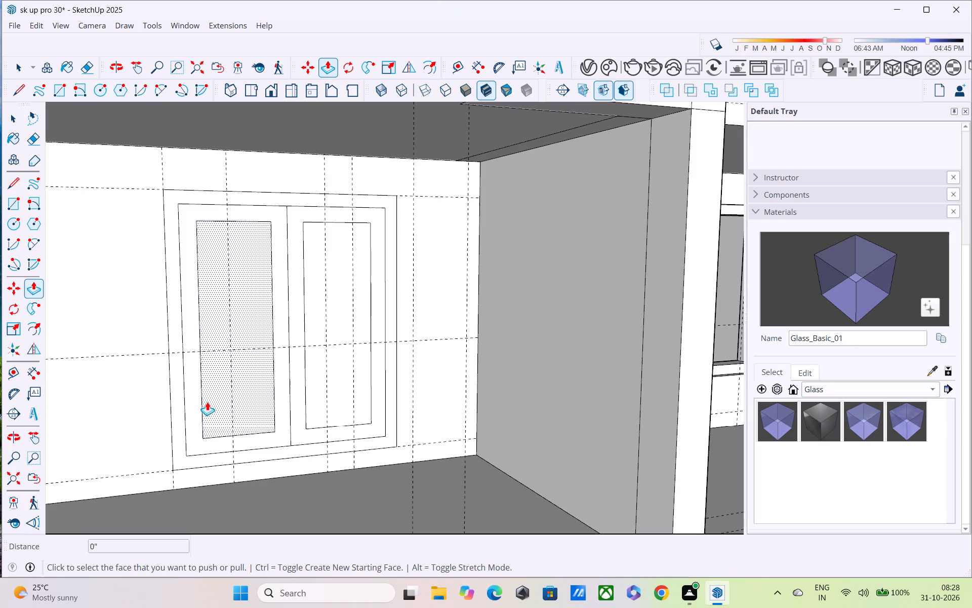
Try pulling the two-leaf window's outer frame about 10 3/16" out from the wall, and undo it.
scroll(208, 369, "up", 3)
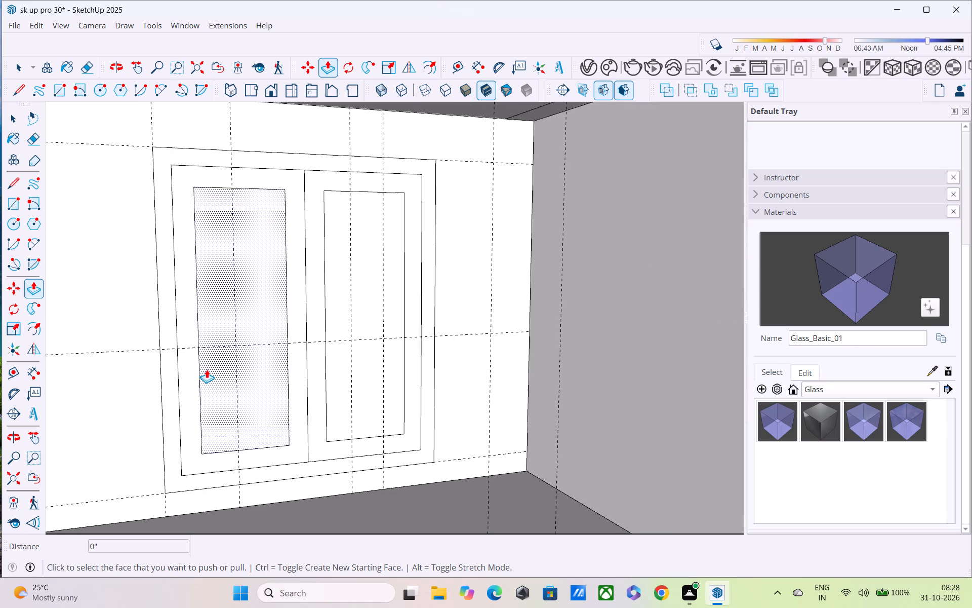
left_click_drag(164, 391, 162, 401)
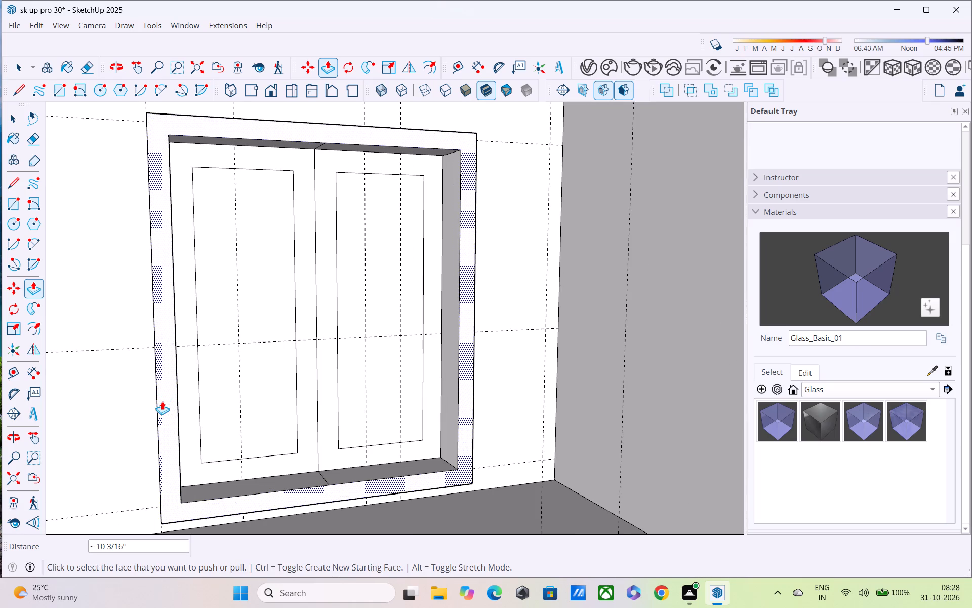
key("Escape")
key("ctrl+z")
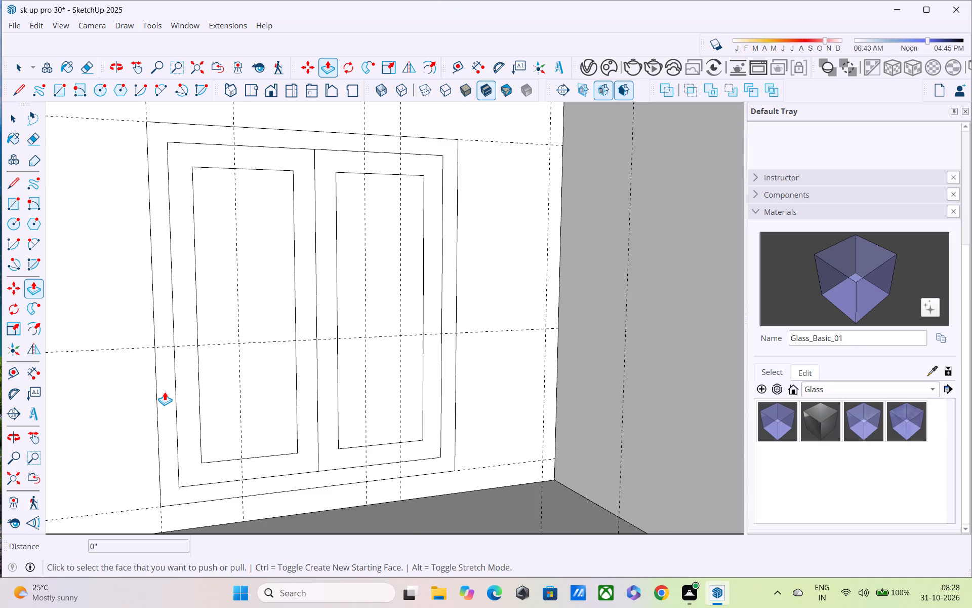
Push the outer frame of the two-leaf window into the wall.
scroll(177, 410, "up", 2)
left_click_drag(167, 433, 167, 428)
Push the left leaf's frame in about 3 11/16", and a further 1 1/2" to recess it behind the outer frame.
left_click_drag(191, 423, 191, 413)
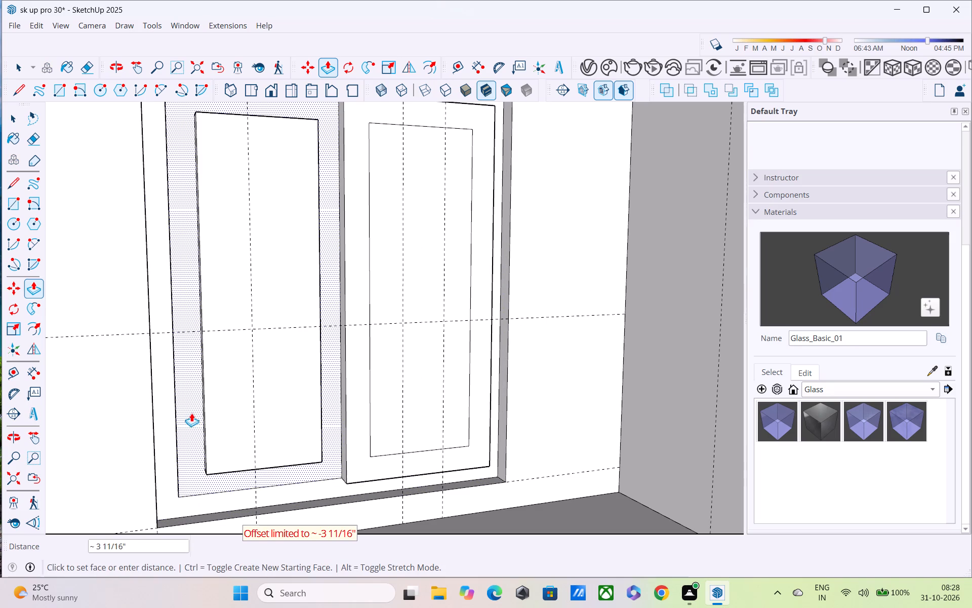
left_click_drag(191, 413, 192, 385)
scroll(194, 396, "up", 3)
left_click(194, 400)
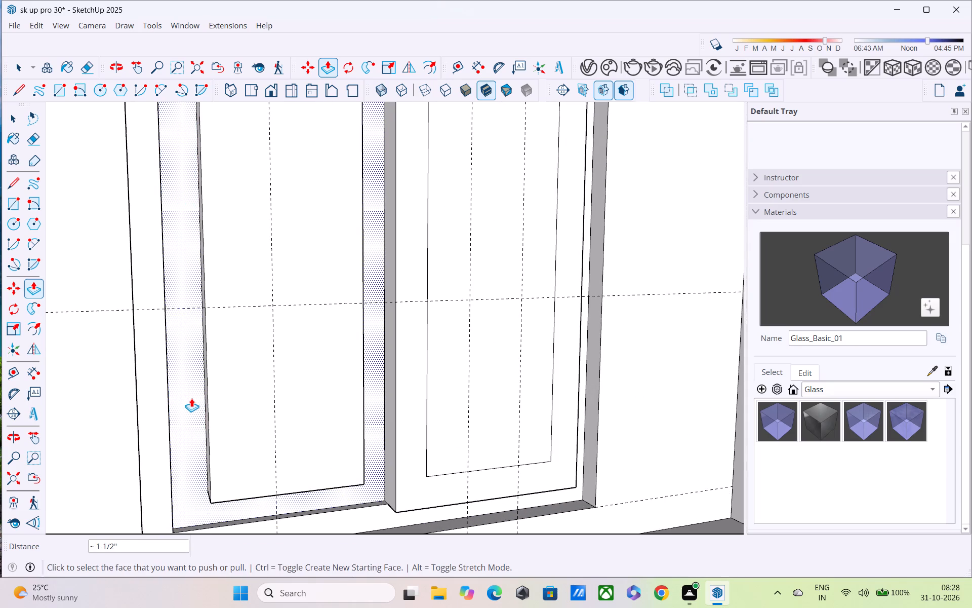
Push the right leaf's frame inward in repeated pushes of about 1 1/2" to recess it like the left leaf.
double_click(418, 477)
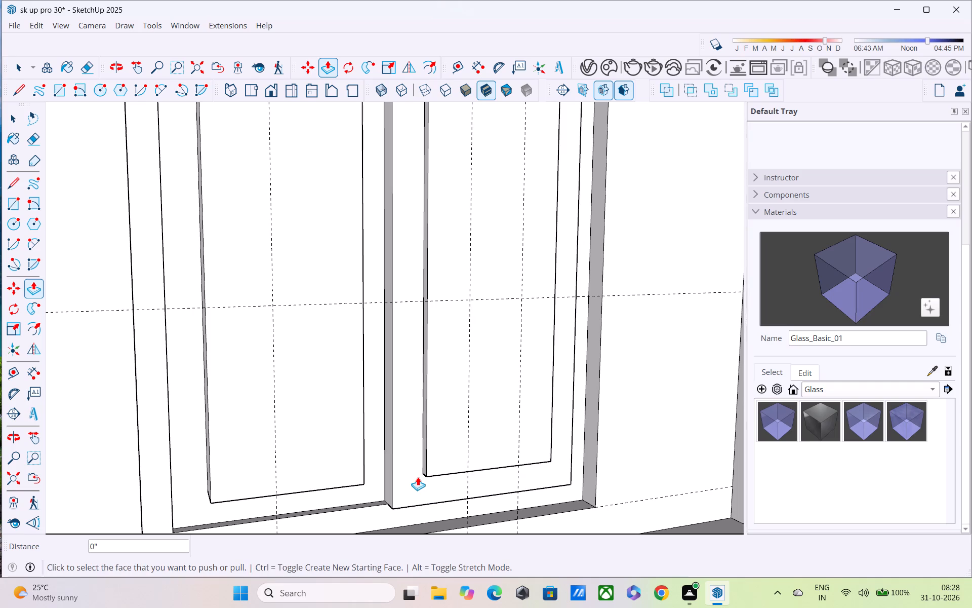
double_click(418, 477)
double_click(418, 477)
double_click(418, 476)
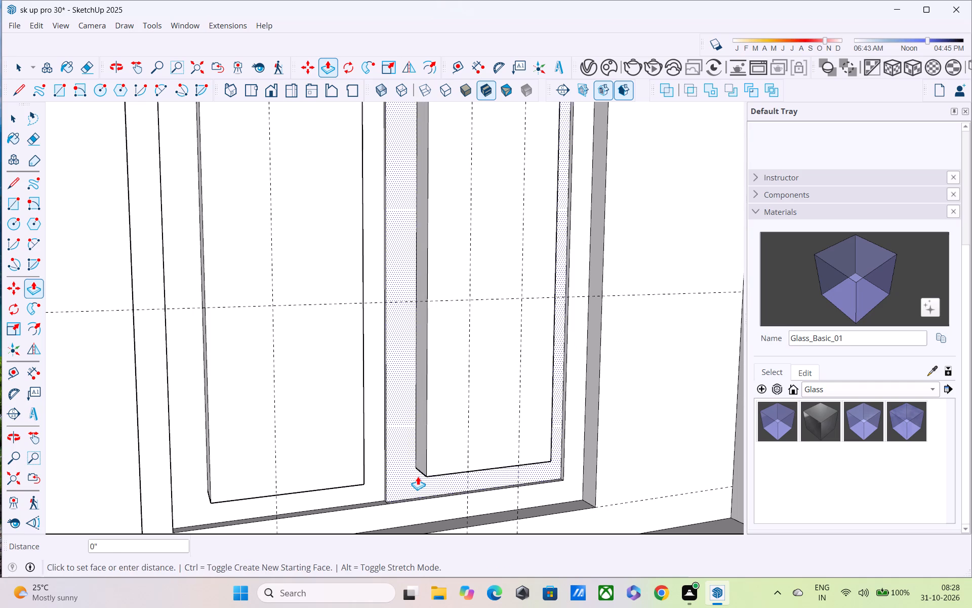
Push both panes of the two-leaf lower-floor window back 9" to open them through the wall.
middle_click_drag(414, 476, 259, 420)
scroll(258, 415, "down", 4)
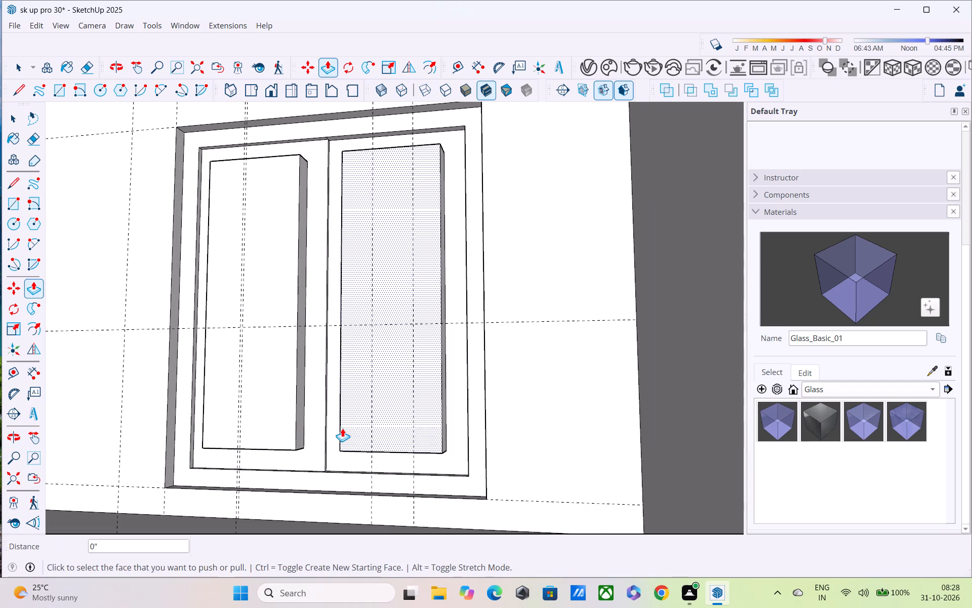
middle_click_drag(393, 433, 506, 491)
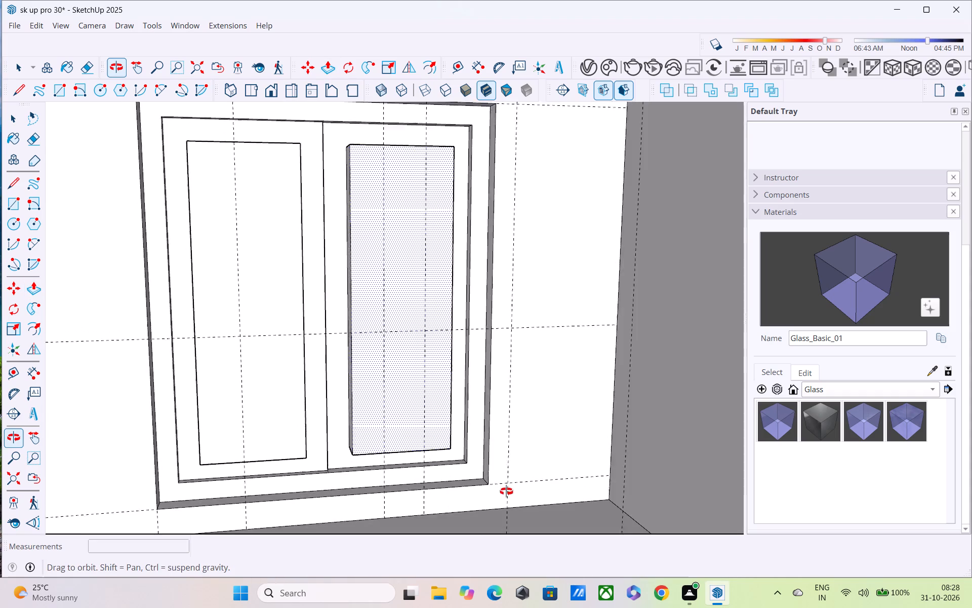
middle_click_drag(506, 491, 507, 475)
left_click_drag(417, 403, 401, 379)
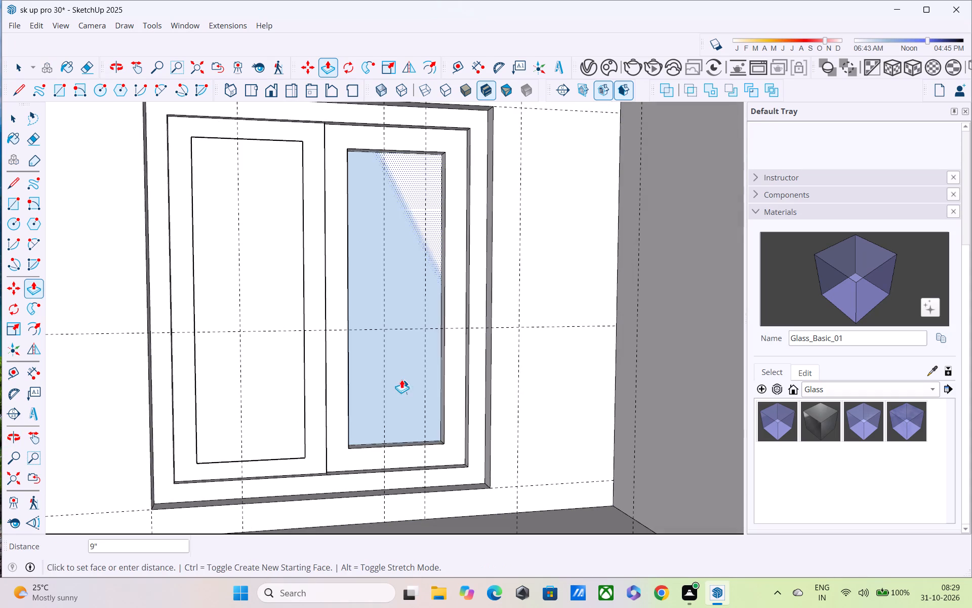
left_click_drag(401, 379, 384, 339)
left_click_drag(392, 403, 388, 375)
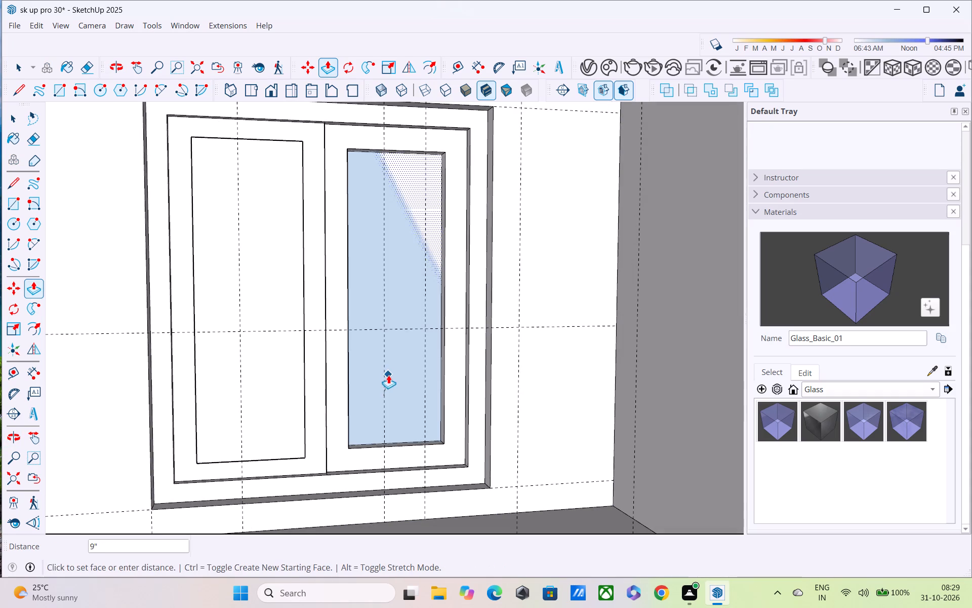
left_click_drag(388, 375, 388, 366)
left_click_drag(272, 409, 274, 345)
Push the neighbouring smaller two-pane window's frame in 2", and pull it slightly out from the wall again.
middle_click_drag(278, 338, 275, 361)
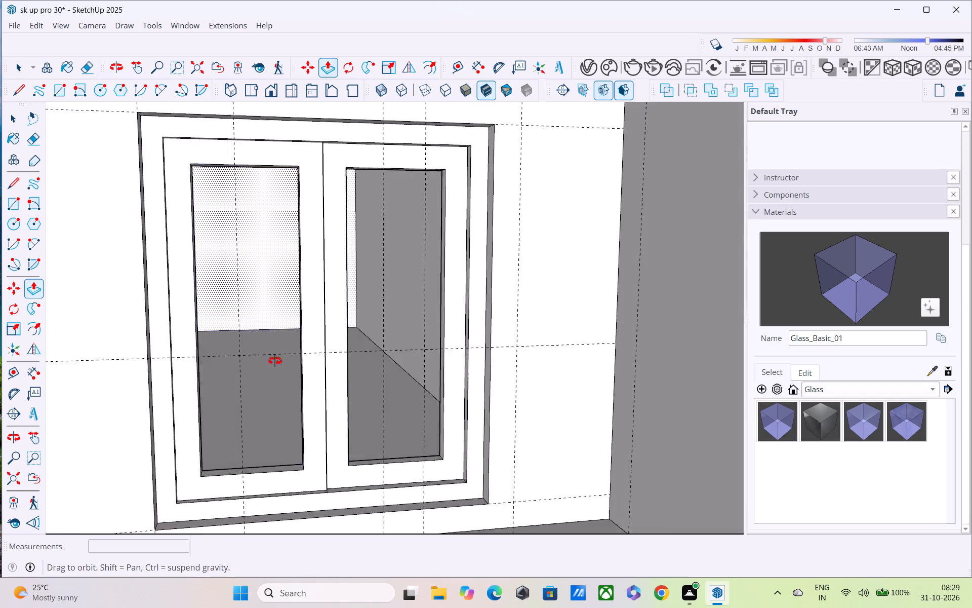
middle_click_drag(275, 361, 263, 383)
scroll(256, 348, "down", 4)
middle_click_drag(248, 365, 142, 261)
scroll(166, 279, "down", 3)
middle_click_drag(175, 297, 187, 343)
scroll(190, 323, "up", 10)
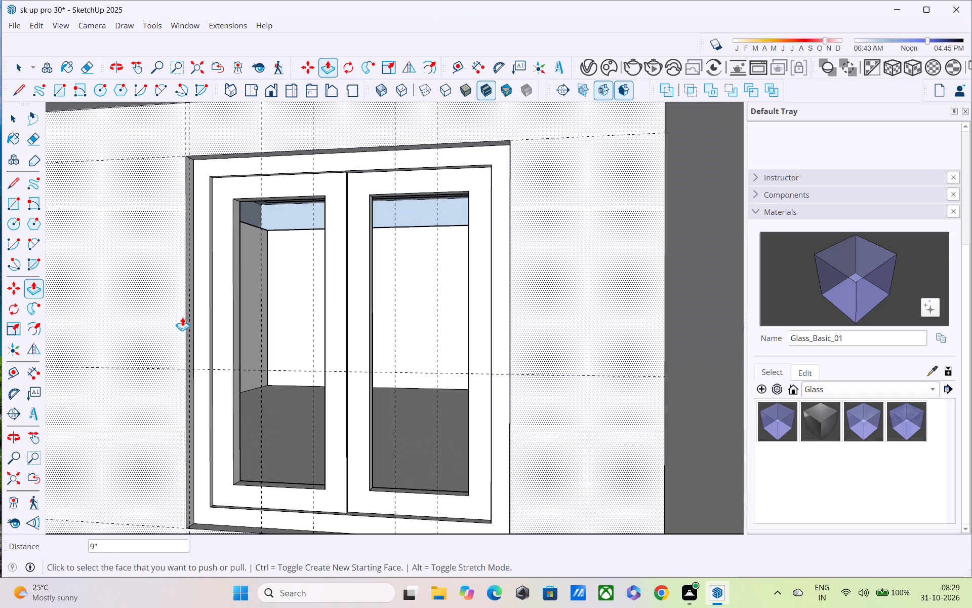
middle_click_drag(182, 317, 330, 361, "shift")
scroll(331, 324, "down", 4)
middle_click_drag(314, 340, 412, 340, "shift")
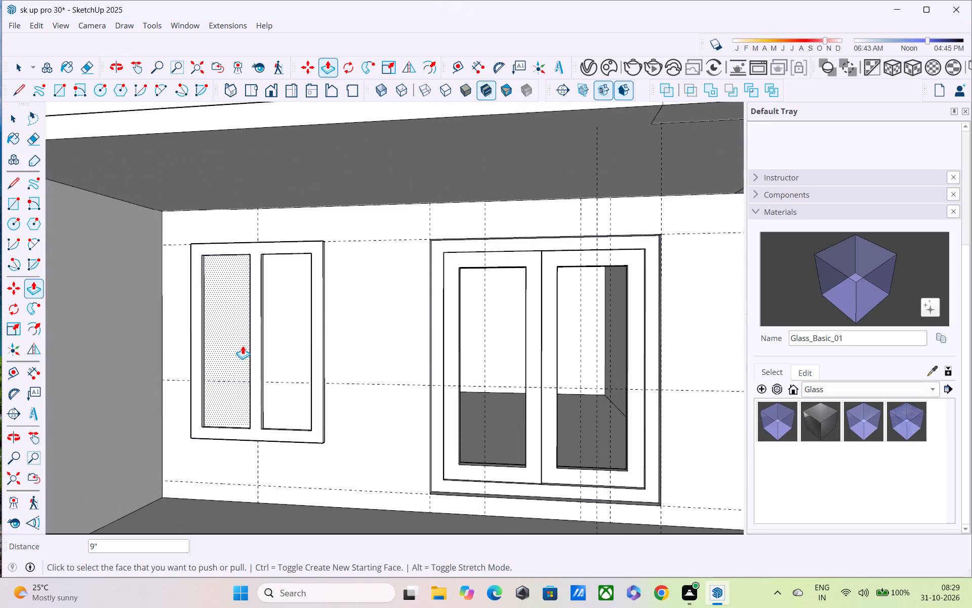
left_click_drag(269, 433, 308, 455)
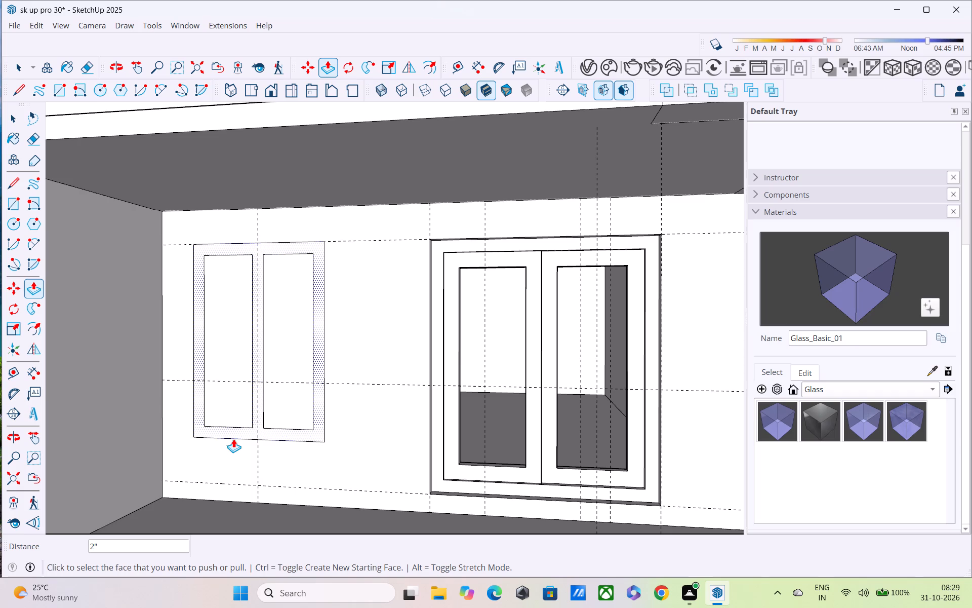
scroll(231, 430, "up", 9)
left_click_drag(227, 438, 237, 437)
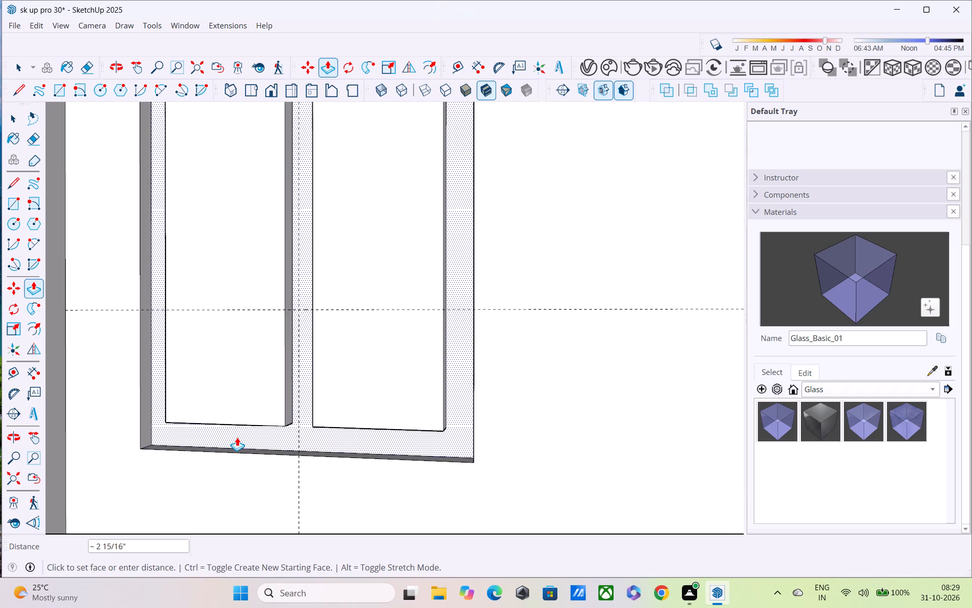
left_click_drag(237, 437, 235, 442)
Push both panes of the smaller window back 9" to open them through the wall.
left_click_drag(240, 403, 264, 323)
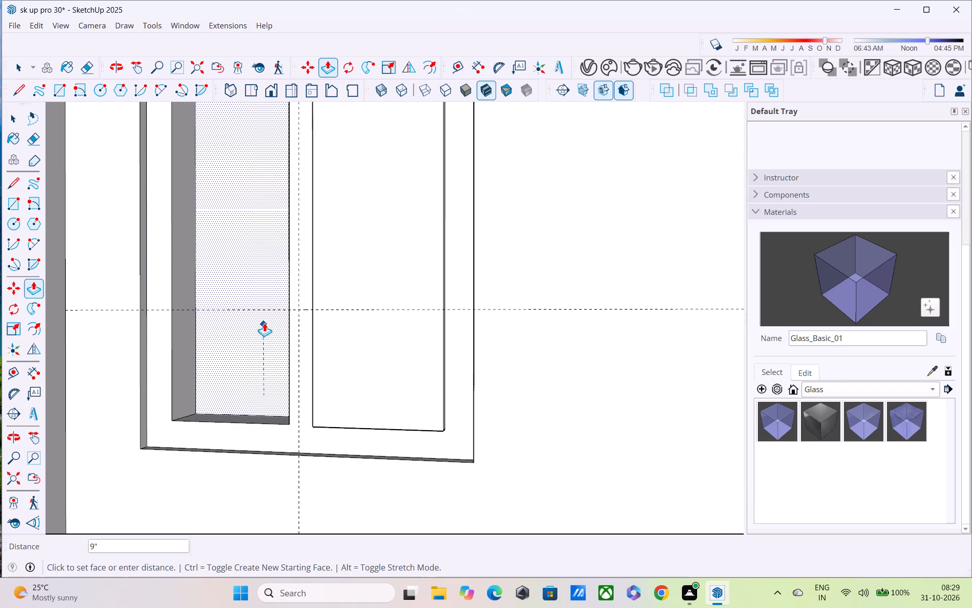
left_click_drag(264, 323, 271, 300)
left_click_drag(345, 379, 398, 261)
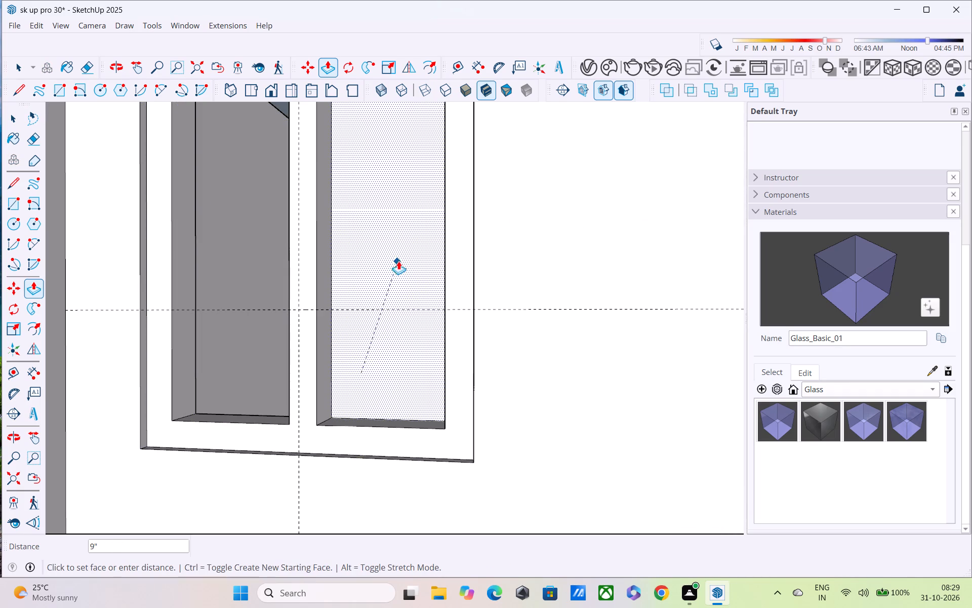
left_click_drag(398, 261, 400, 257)
Examine the opened lower-floor windows and the whole front elevation from several angles.
scroll(406, 251, "down", 5)
scroll(403, 298, "down", 1)
middle_click_drag(435, 357, 447, 358)
scroll(451, 342, "down", 5)
middle_click_drag(435, 332, 241, 336)
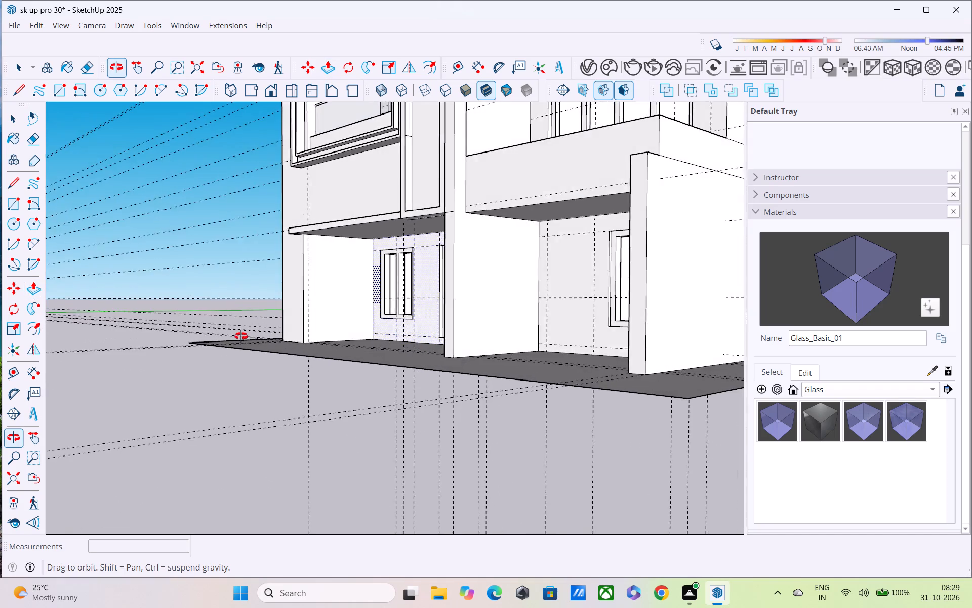
middle_click_drag(241, 336, 394, 355)
scroll(402, 318, "up", 13)
middle_click_drag(395, 291, 391, 298)
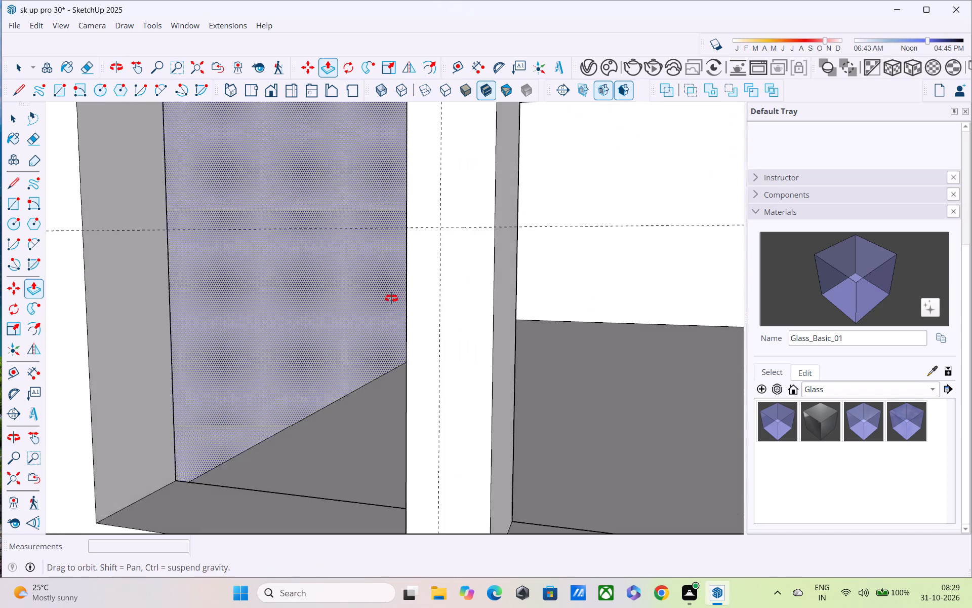
middle_click_drag(391, 298, 389, 307)
scroll(386, 305, "down", 18)
middle_click_drag(368, 334, 351, 309)
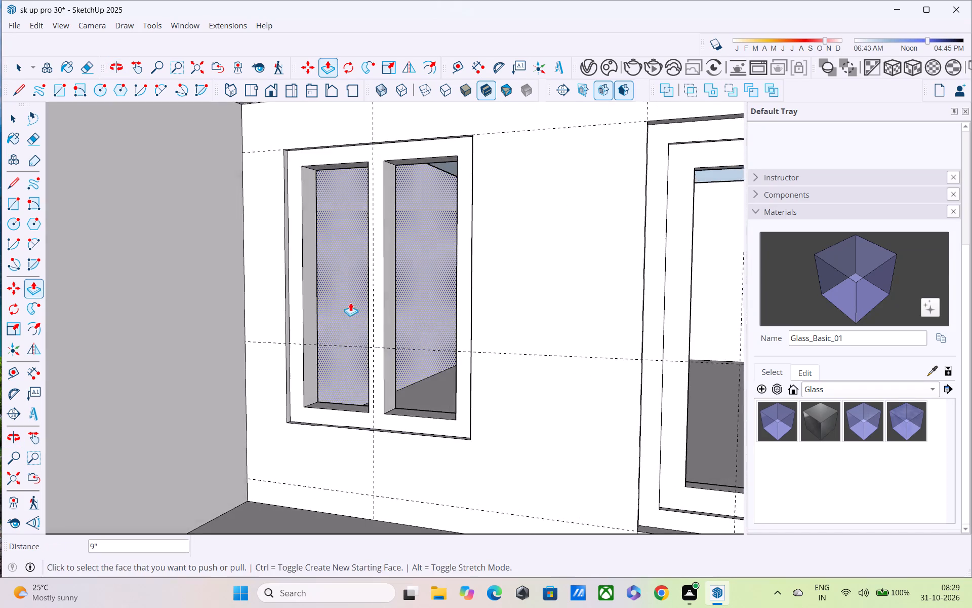
scroll(350, 304, "down", 6)
scroll(512, 315, "up", 4)
scroll(519, 300, "down", 3)
middle_click_drag(519, 300, 417, 328)
scroll(417, 328, "up", 1)
scroll(417, 323, "down", 6)
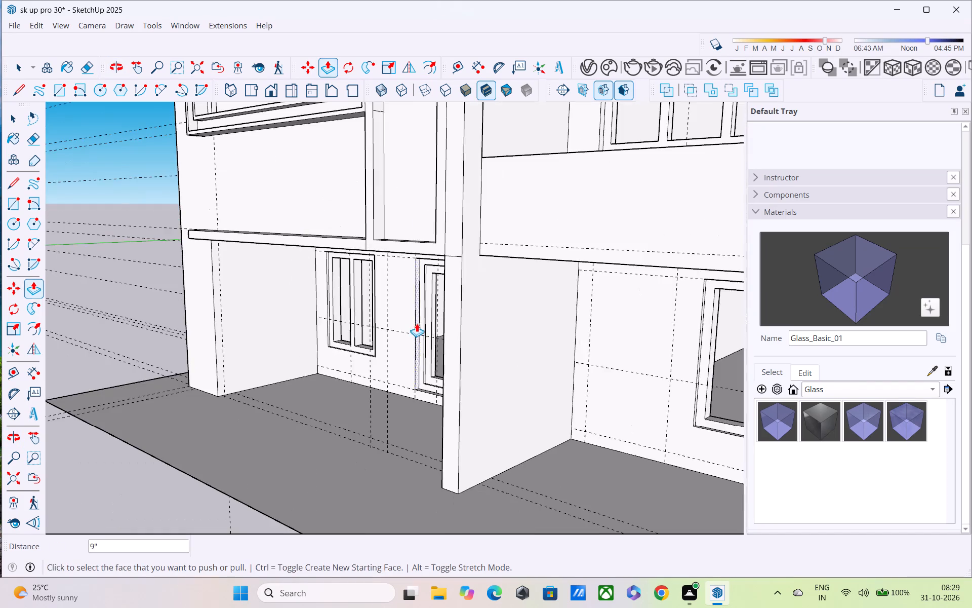
middle_click_drag(401, 328, 440, 294)
scroll(443, 300, "down", 6)
key("space")
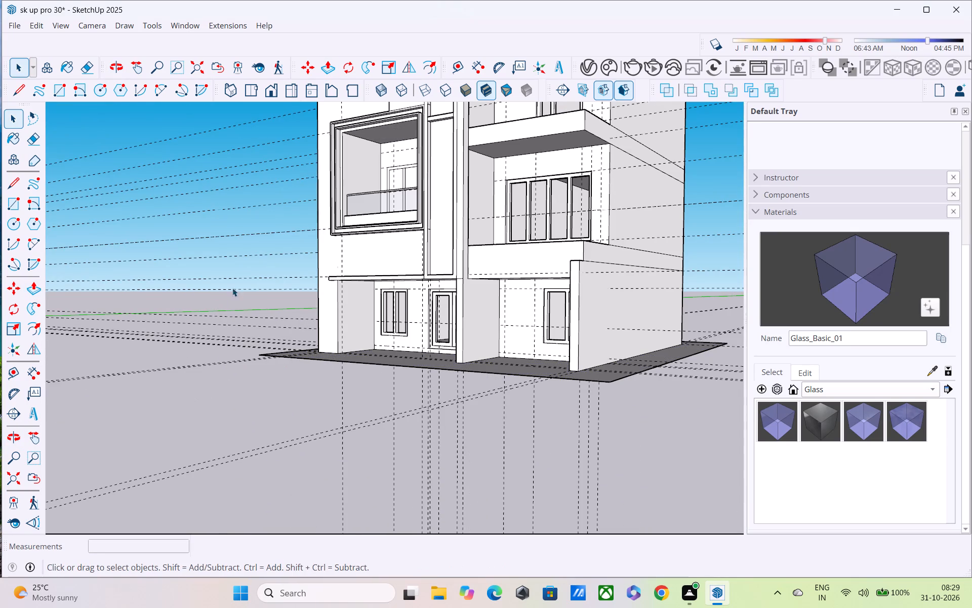
middle_click_drag(278, 325, 354, 370)
scroll(345, 370, "down", 1)
middle_click_drag(383, 377, 399, 500, "shift")
middle_click_drag(443, 313, 611, 207)
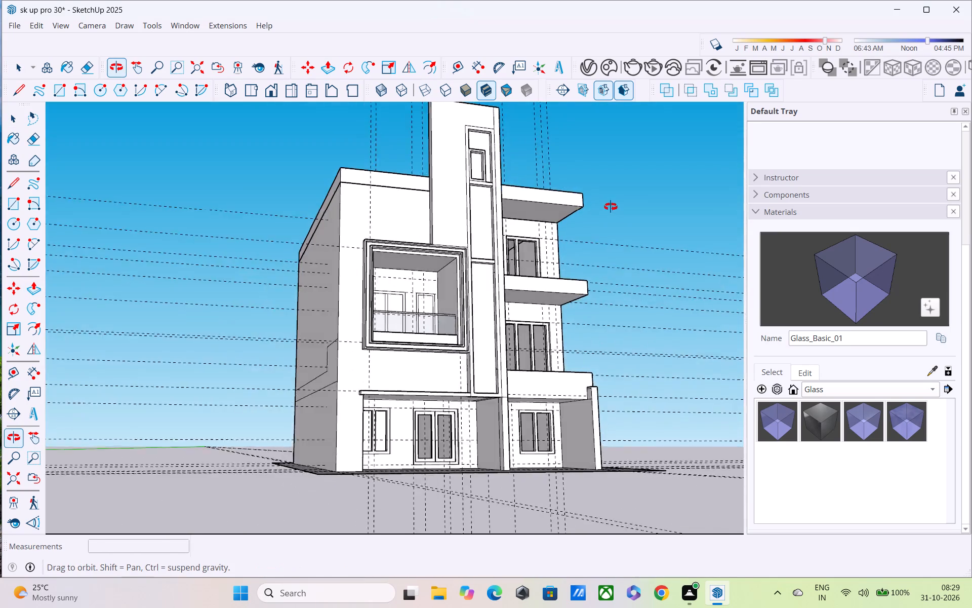
middle_click_drag(611, 207, 507, 262)
scroll(509, 273, "up", 7)
middle_click_drag(536, 243, 559, 206)
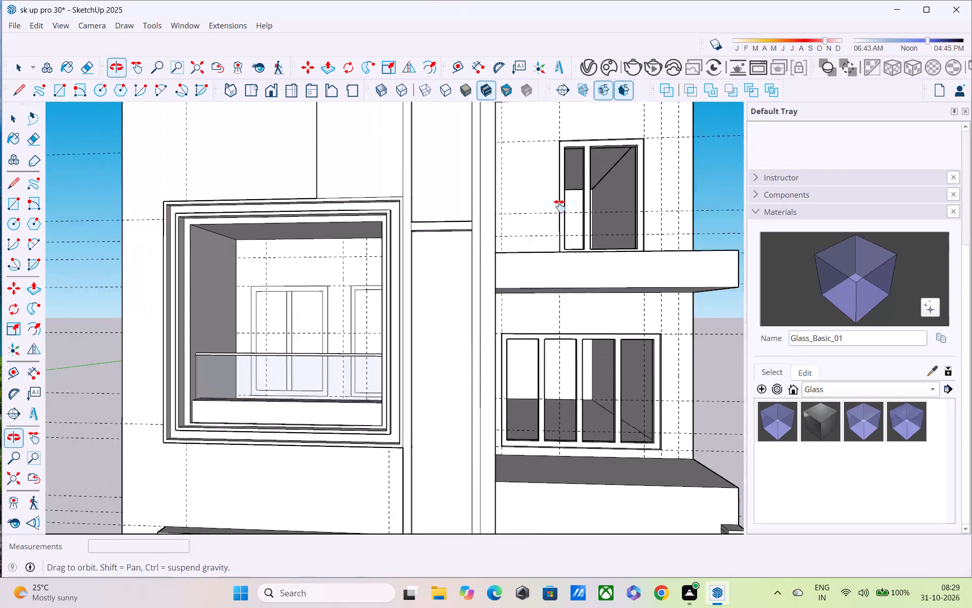
middle_click_drag(559, 206, 566, 196)
scroll(568, 201, "down", 3)
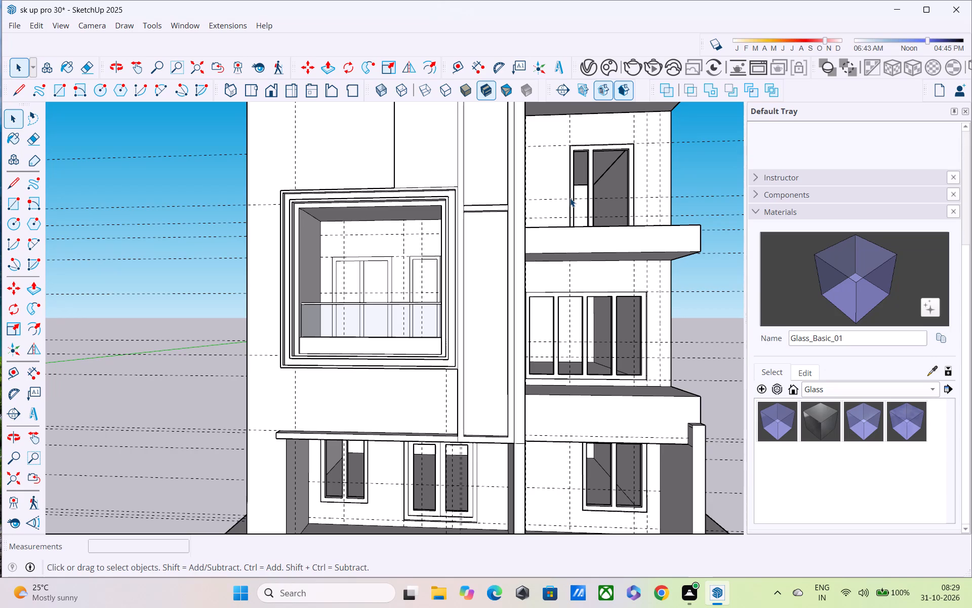
Thin the roof slab inside its group by pushing its top face down about 9 7/16".
scroll(570, 198, "down", 4)
middle_click_drag(570, 197, 546, 289)
scroll(574, 175, "down", 1)
middle_click_drag(569, 175, 436, 189)
scroll(500, 162, "up", 2)
scroll(502, 163, "down", 2)
middle_click_drag(525, 165, 512, 180)
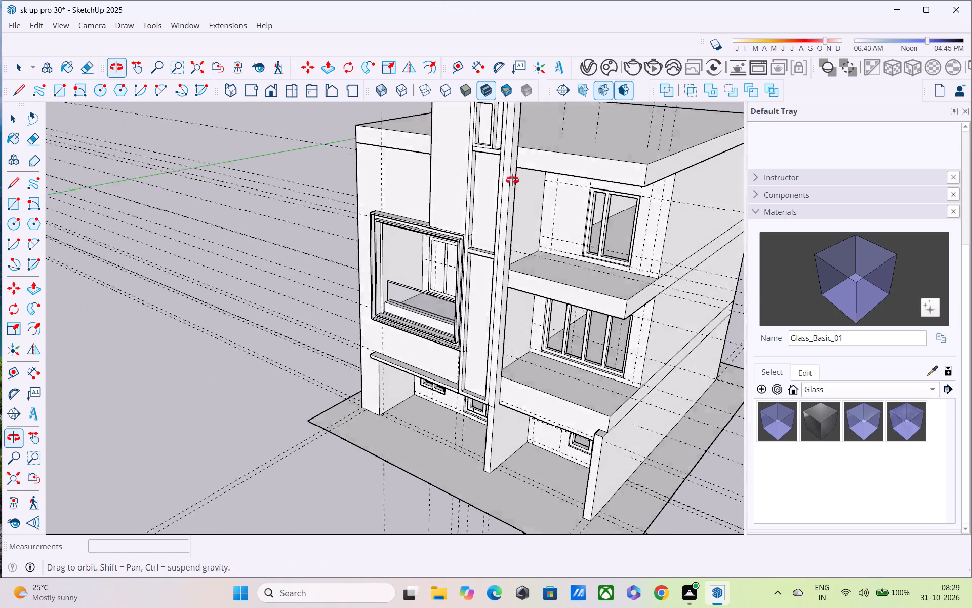
middle_click_drag(512, 180, 420, 195)
left_click(634, 176)
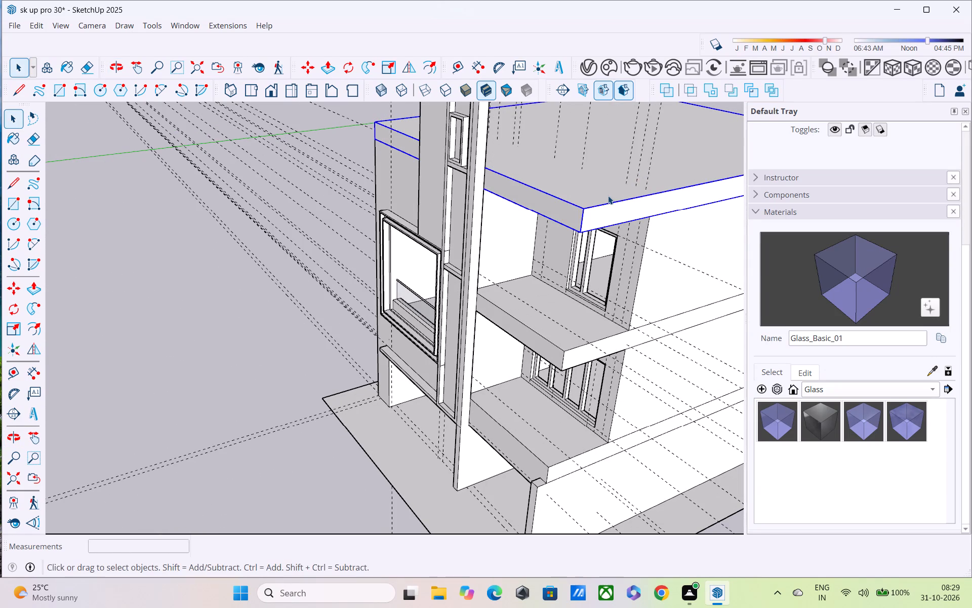
right_click(608, 196)
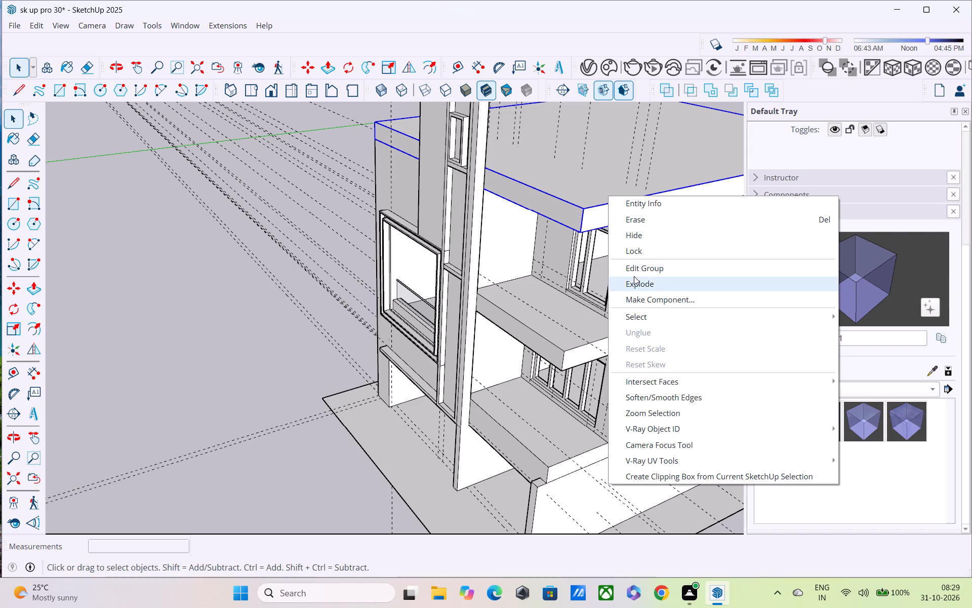
double_click(540, 155)
key("p")
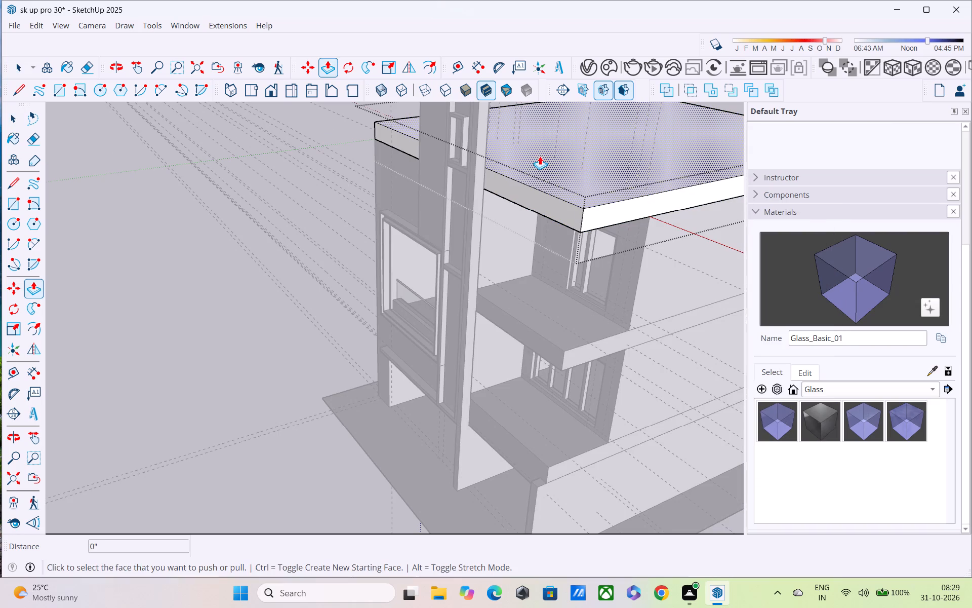
left_click(553, 167)
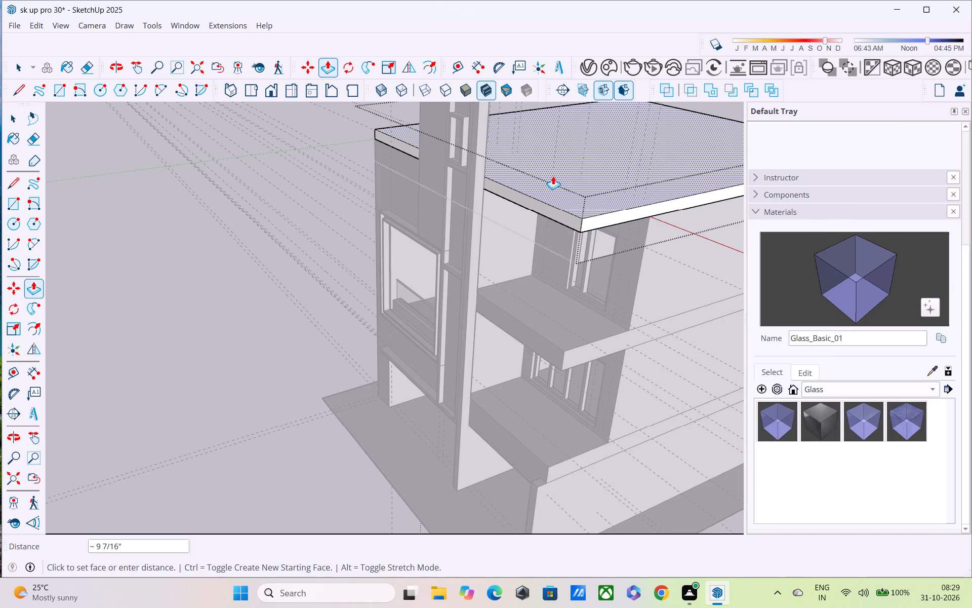
left_click(553, 176)
middle_click_drag(553, 180, 603, 156)
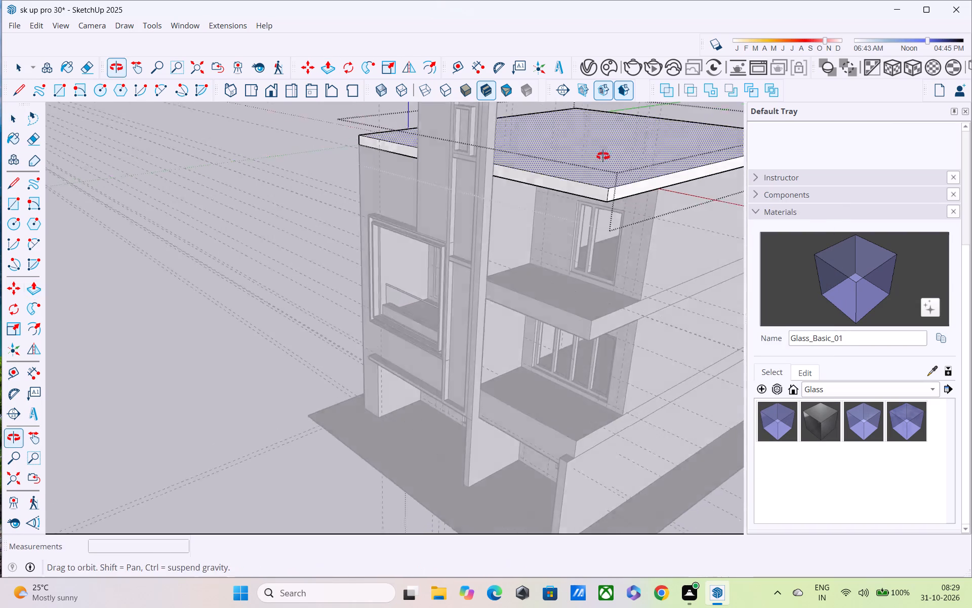
middle_click_drag(603, 156, 613, 144)
scroll(634, 122, "down", 5)
middle_click_drag(617, 174, 646, 177)
scroll(646, 177, "up", 1)
key("space")
left_click(317, 121)
Repeat the same downward push on the top faces of the tall front tower and its adjoining vertical fin.
middle_click_drag(359, 132, 527, 101)
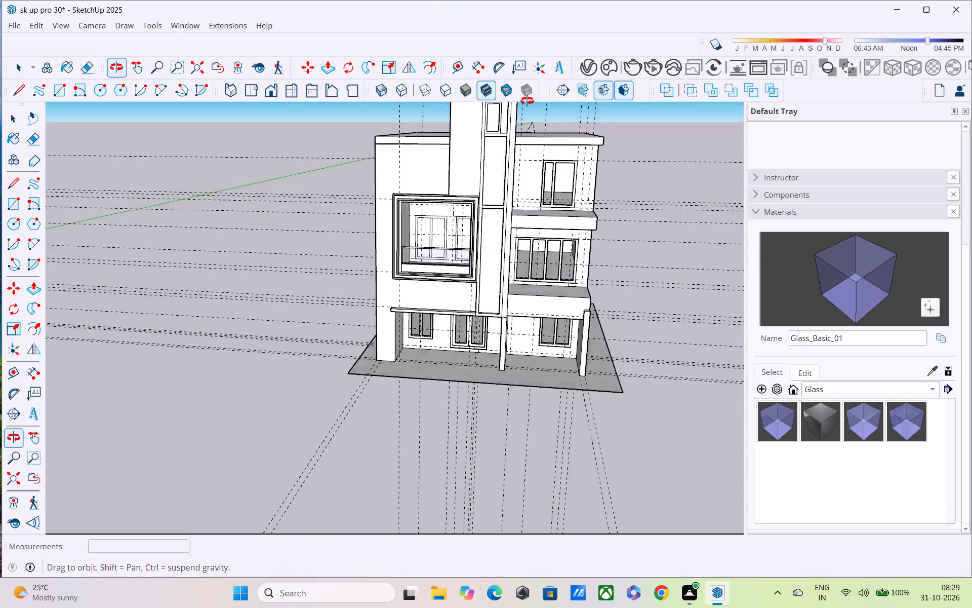
middle_click_drag(527, 101, 537, 96)
scroll(426, 219, "up", 5)
scroll(423, 173, "down", 2)
scroll(423, 173, "up", 1, "shift")
middle_click_drag(423, 174, 441, 294, "shift")
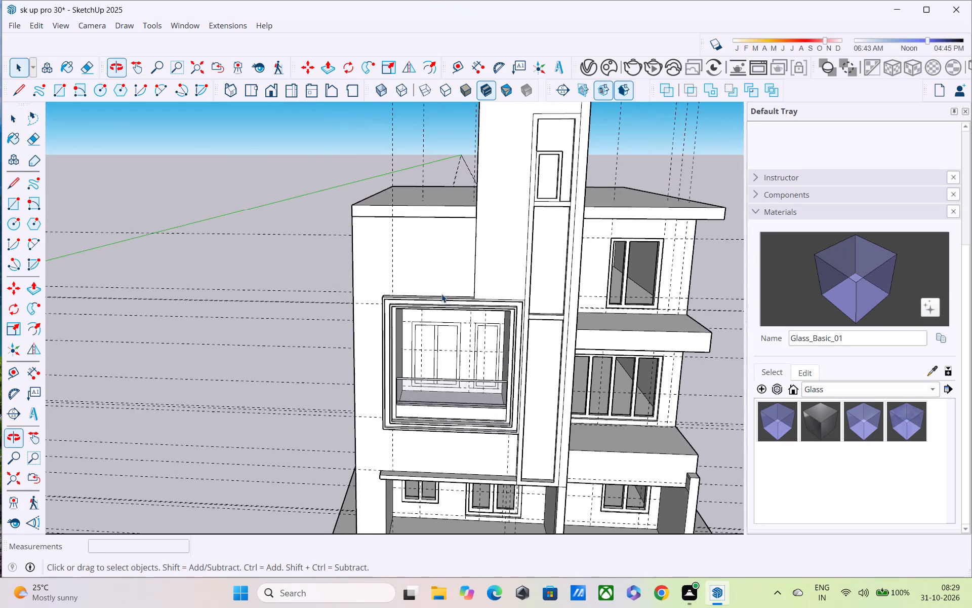
scroll(442, 294, "down", 2)
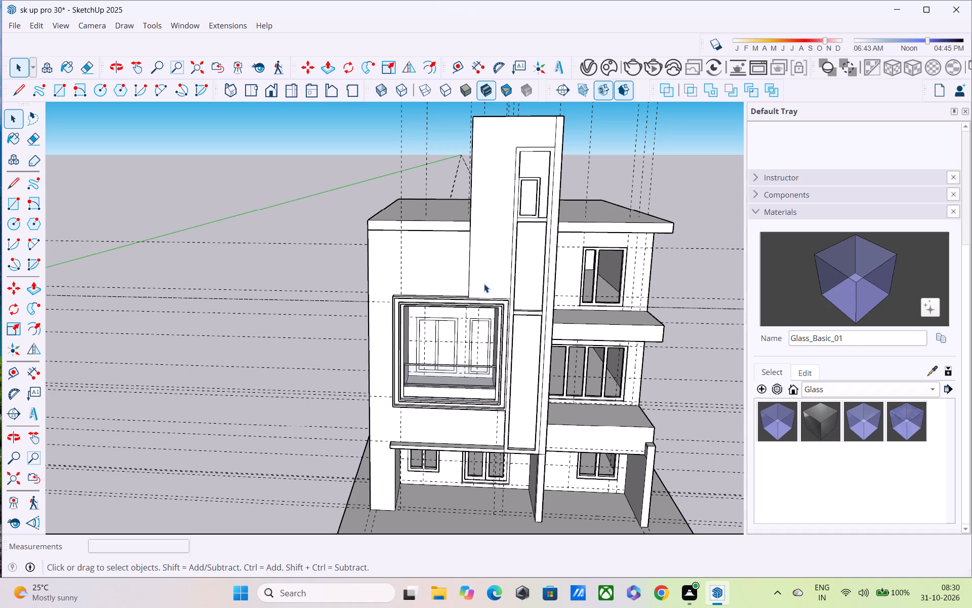
scroll(482, 229, "down", 4)
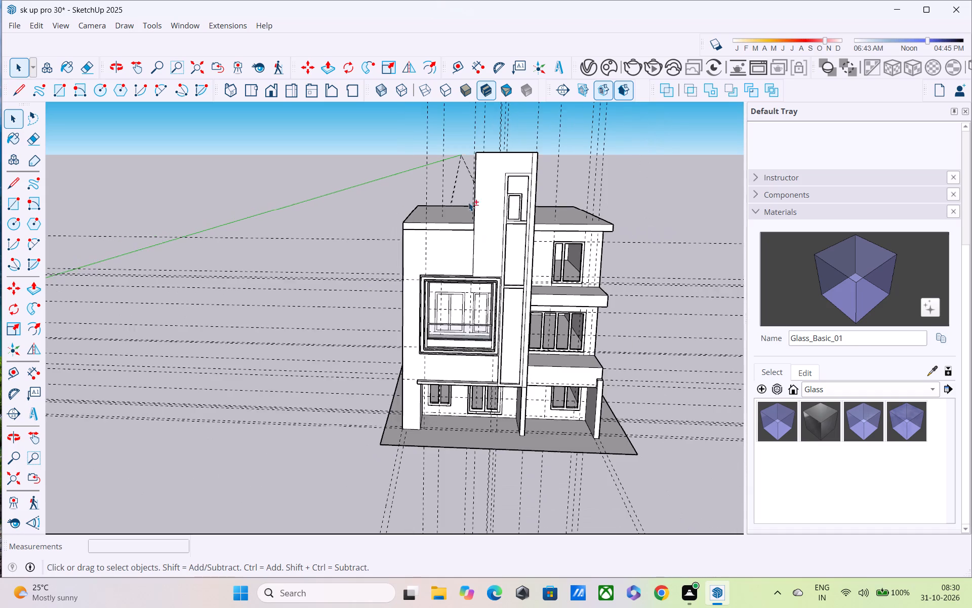
middle_click_drag(468, 202, 460, 383, "shift")
scroll(476, 308, "up", 4)
middle_click_drag(483, 323, 271, 377)
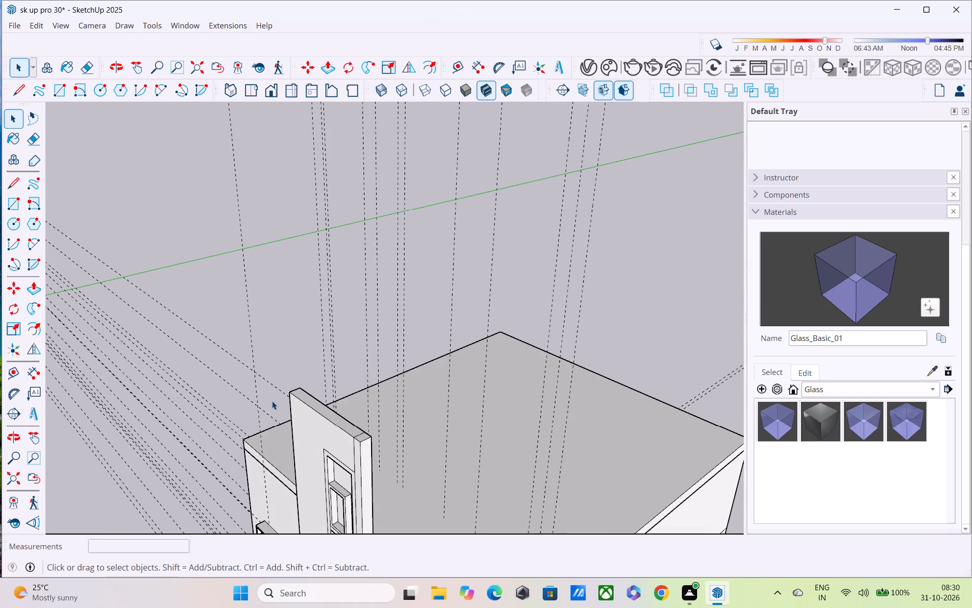
key("p")
double_click(317, 408)
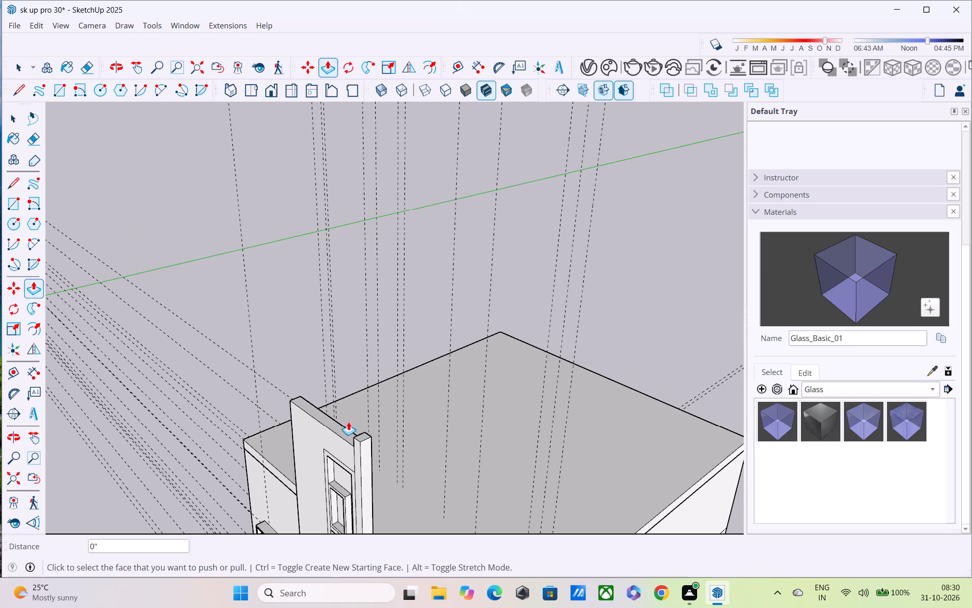
double_click(365, 437)
Examine the lowered tower top, thinned roof slab and front elevation from several angles.
middle_click_drag(356, 445, 449, 314)
scroll(451, 310, "down", 5)
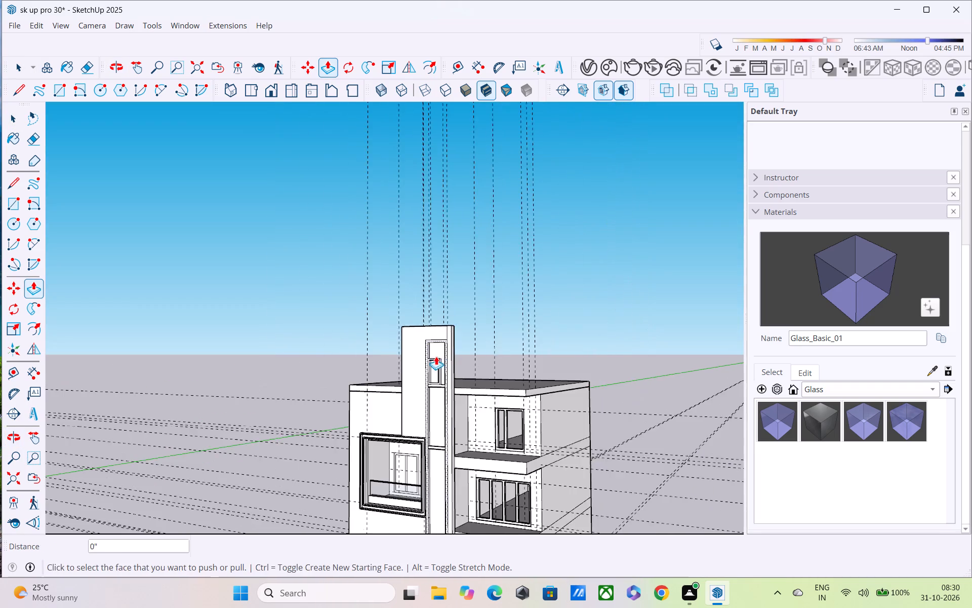
middle_click_drag(436, 356, 482, 362)
middle_click_drag(404, 379, 551, 306)
scroll(551, 305, "down", 5)
middle_click_drag(489, 476, 446, 368, "shift")
middle_click_drag(441, 355, 317, 512)
scroll(365, 328, "up", 7)
middle_click_drag(425, 258, 427, 198)
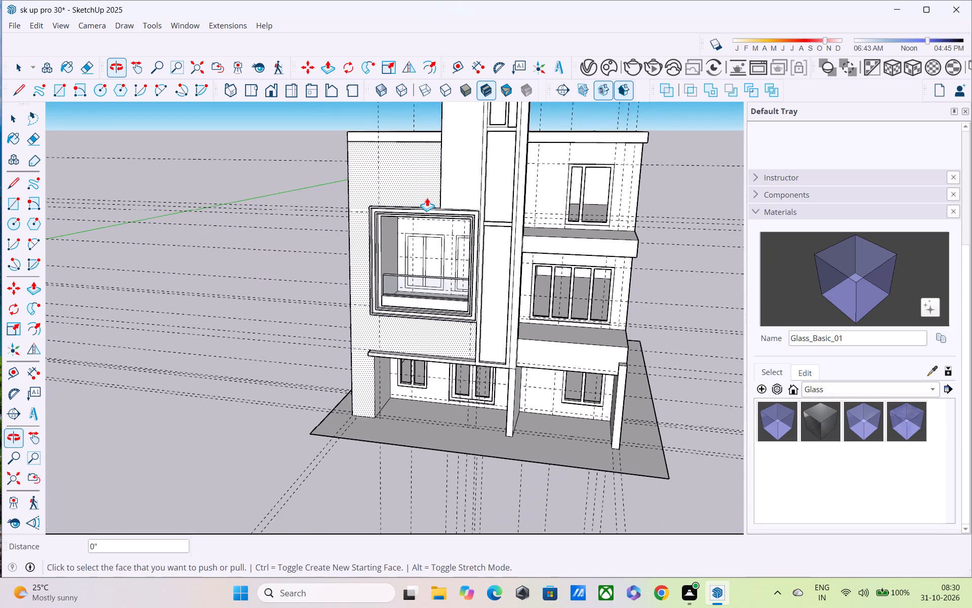
scroll(426, 203, "down", 5)
middle_click_drag(409, 245, 449, 199)
scroll(461, 212, "up", 5)
middle_click_drag(449, 239, 153, 353)
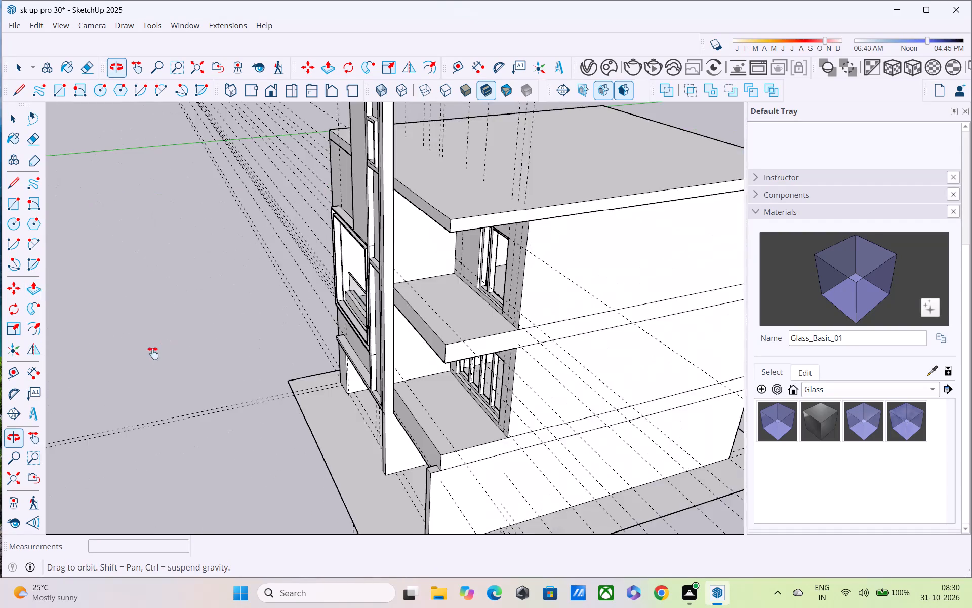
middle_click_drag(153, 353, 109, 397)
middle_click_drag(265, 396, 422, 291)
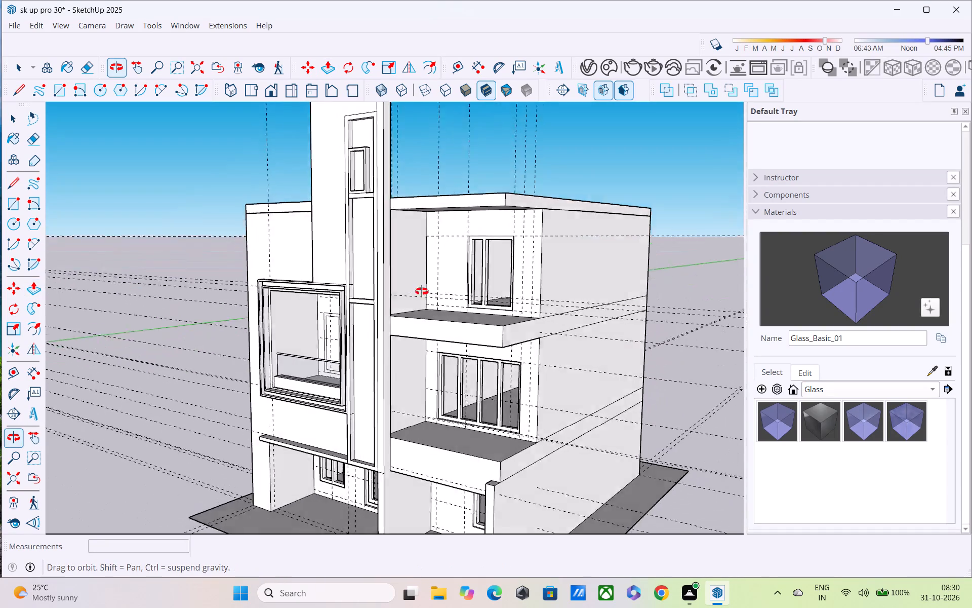
Draw a 10' vertical line on the top-floor balcony's back wall, along the guide nearest the outer corner, down to the balcony floor.
middle_click_drag(422, 291, 457, 295)
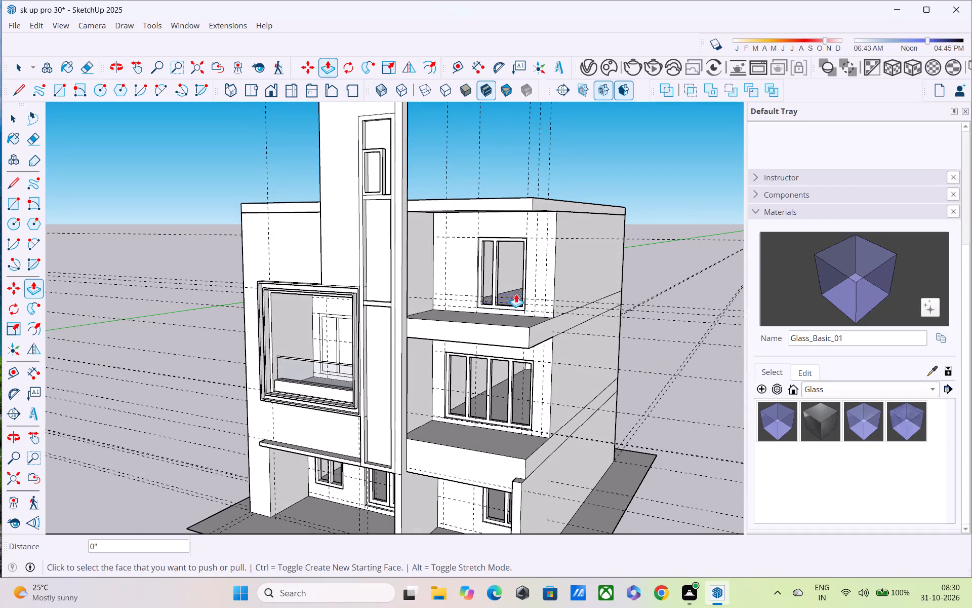
scroll(521, 292, "up", 2)
key("space")
key("r")
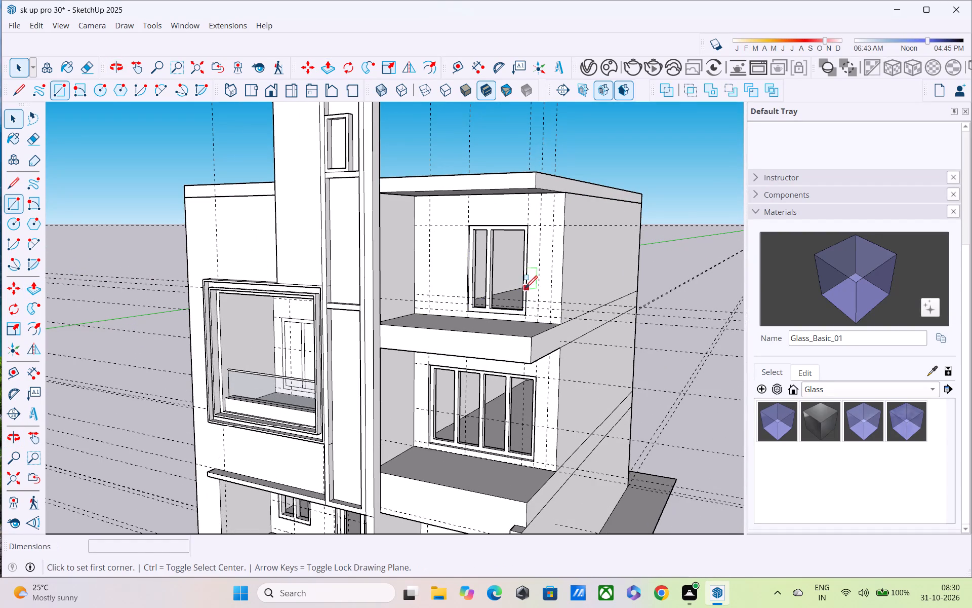
scroll(529, 252, "up", 3)
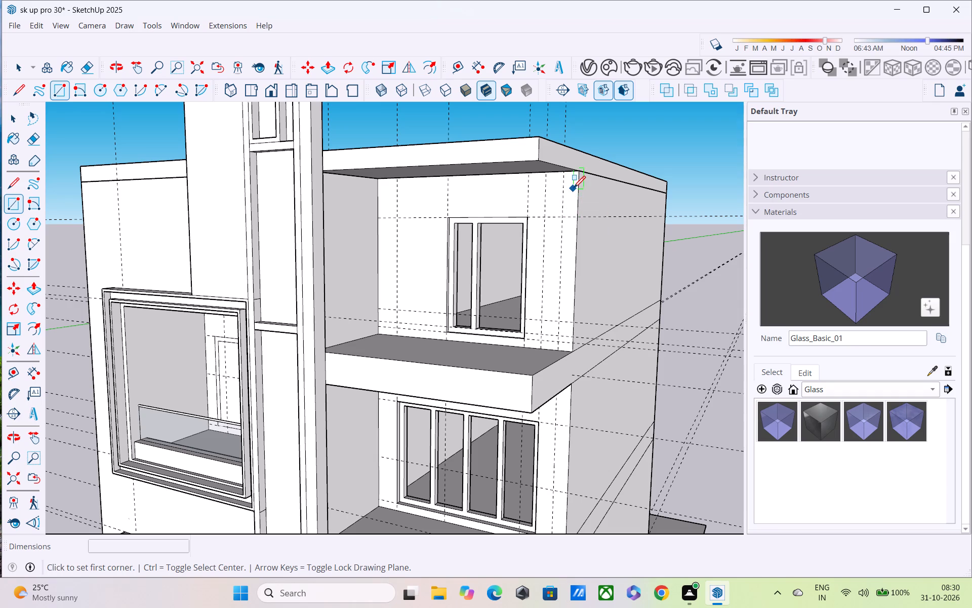
middle_click_drag(574, 265, 575, 225)
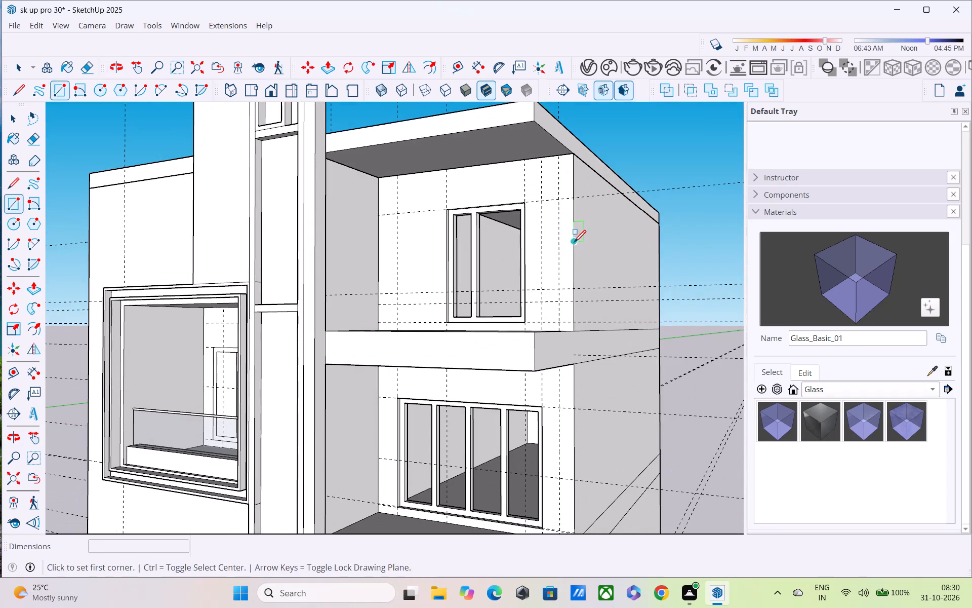
key("space")
scroll(567, 277, "down", 3)
key("l")
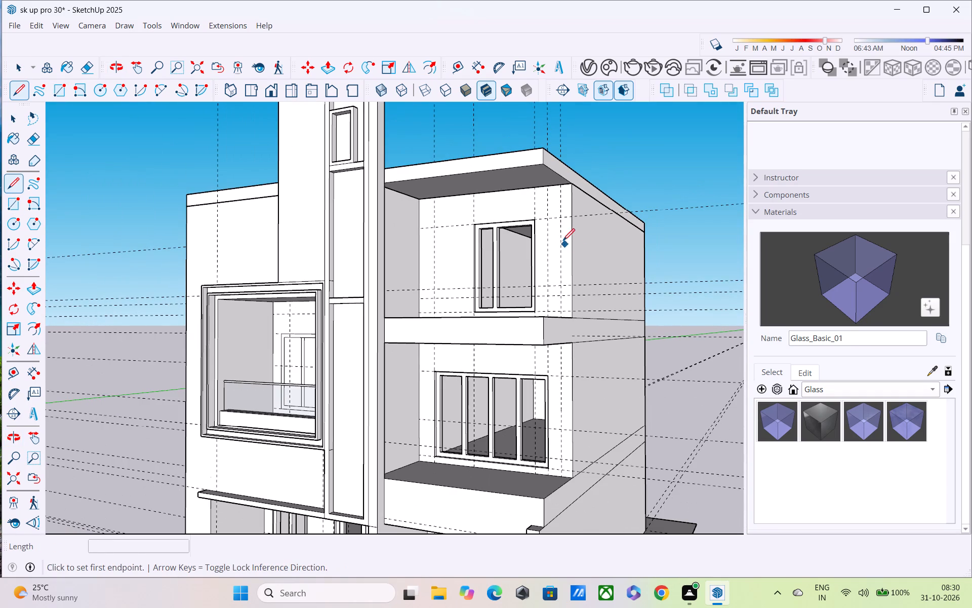
left_click(559, 188)
middle_click_drag(559, 287, 560, 333)
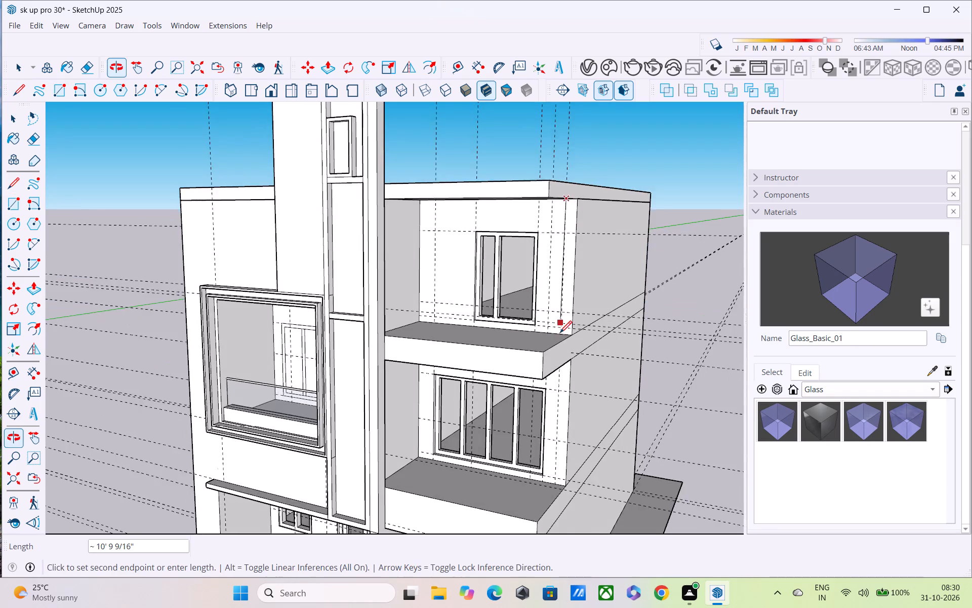
scroll(560, 334, "up", 9)
middle_click_drag(559, 337, 456, 379)
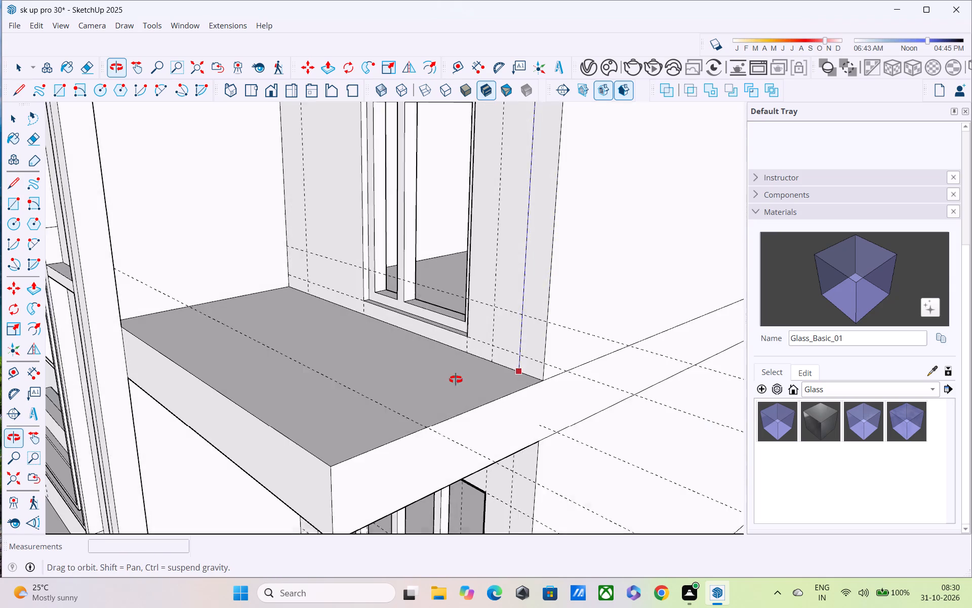
middle_click_drag(456, 379, 453, 381)
scroll(514, 370, "up", 4)
left_click(513, 377)
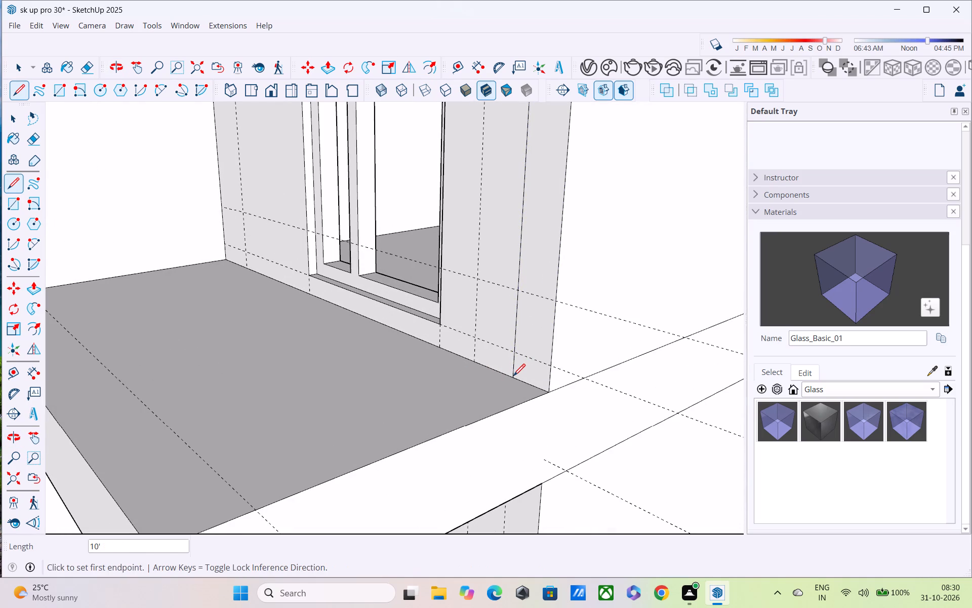
Pull the narrow wall strip beside that line outward 7' to the top-floor balcony's front edge, forming a side wall.
key("p")
left_click(541, 279)
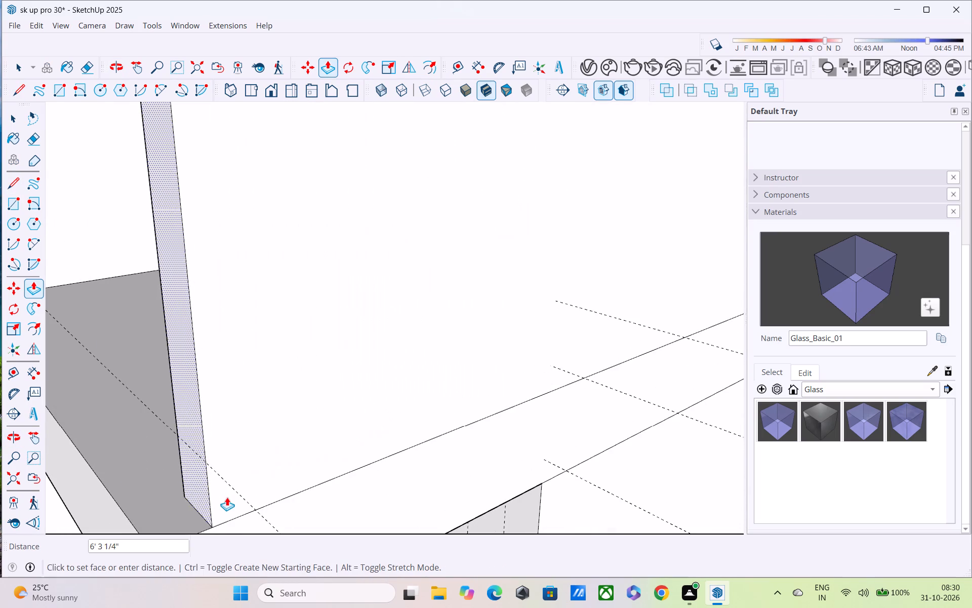
middle_click_drag(225, 489, 376, 325, "shift")
left_click(318, 387)
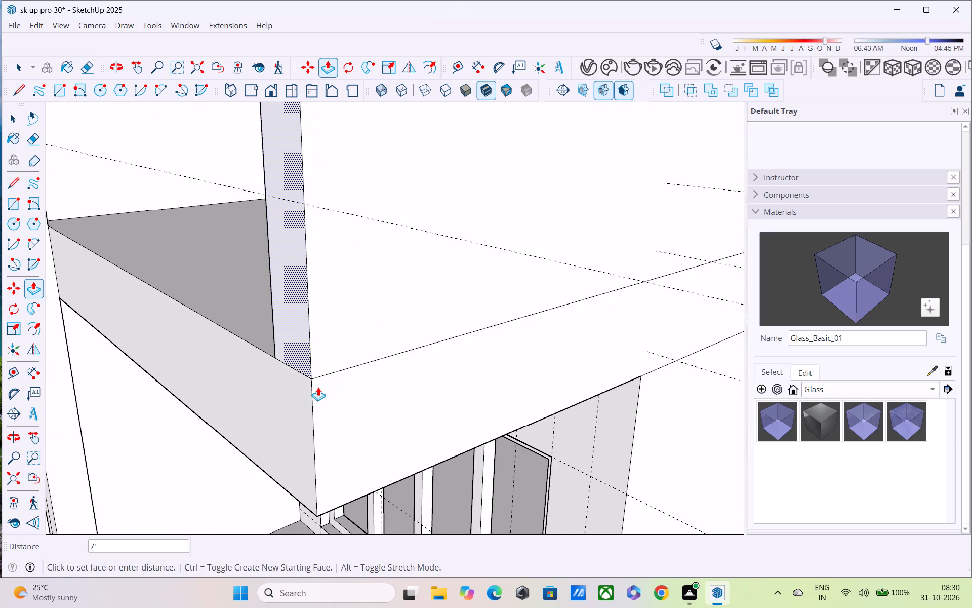
middle_click_drag(321, 404, 349, 182)
key("space")
Draw a vertical line on the middle-floor balcony's back wall, along the outermost guide from the balcony floor to the ceiling.
middle_click_drag(525, 337, 492, 134)
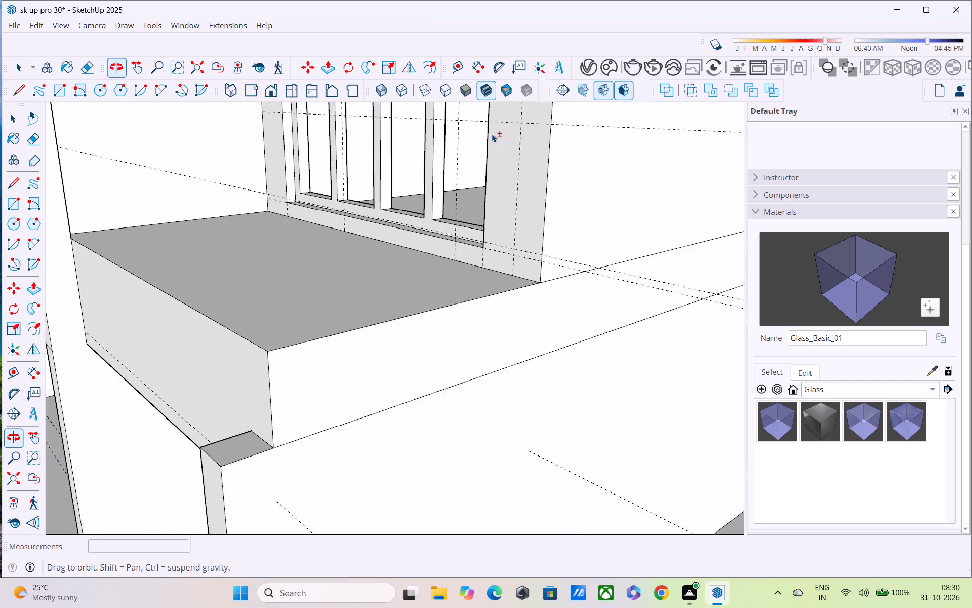
middle_click_drag(492, 134, 492, 135)
middle_click_drag(499, 164, 509, 177)
middle_click_drag(512, 191, 509, 333, "shift")
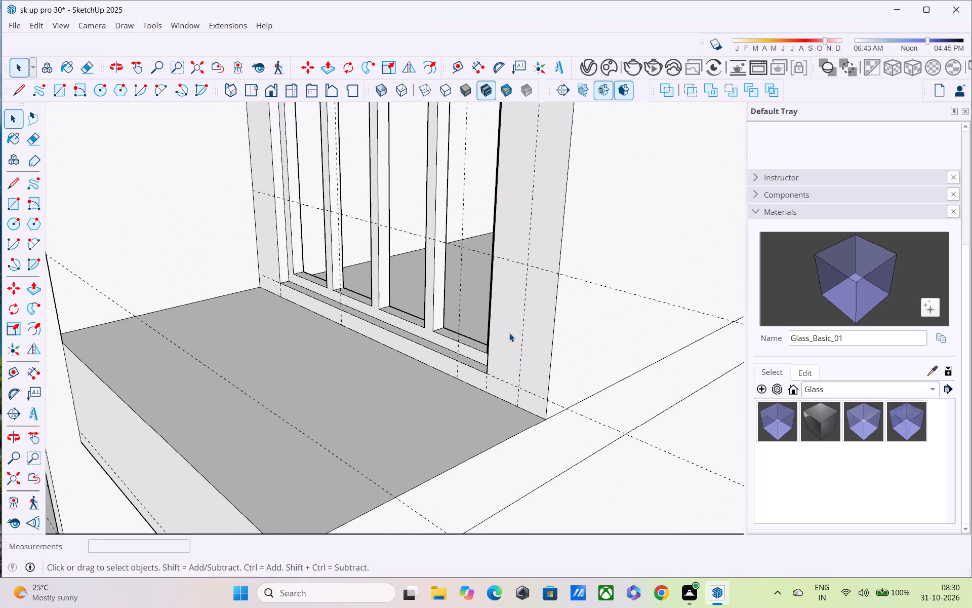
key("l")
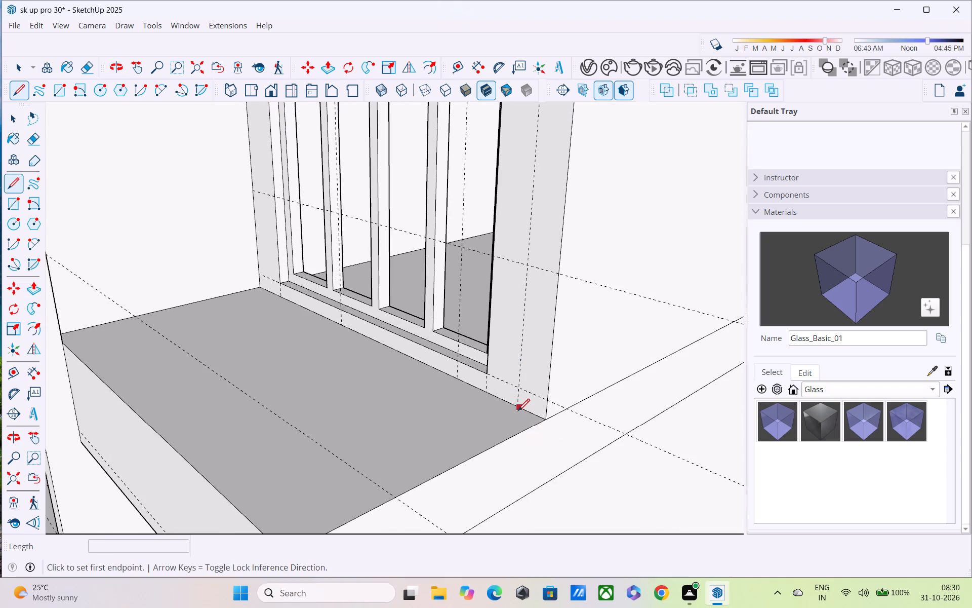
left_click(518, 412)
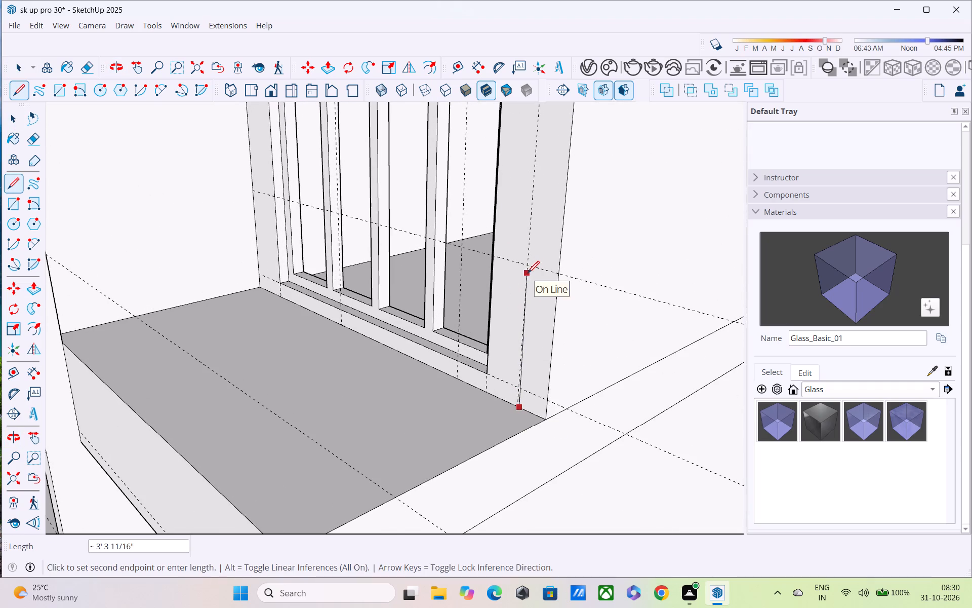
key("Escape")
scroll(518, 379, "up", 4)
left_click(518, 420)
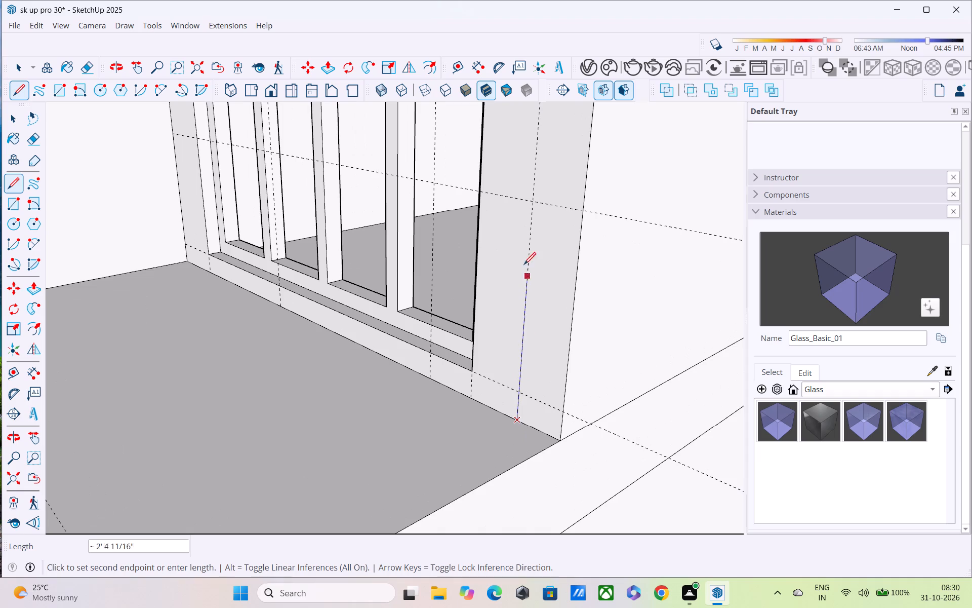
middle_click_drag(529, 229, 533, 401, "shift")
scroll(533, 188, "down", 1)
middle_click_drag(534, 236, 427, 394, "shift")
middle_click_drag(436, 278, 432, 447)
middle_click_drag(444, 283, 471, 138)
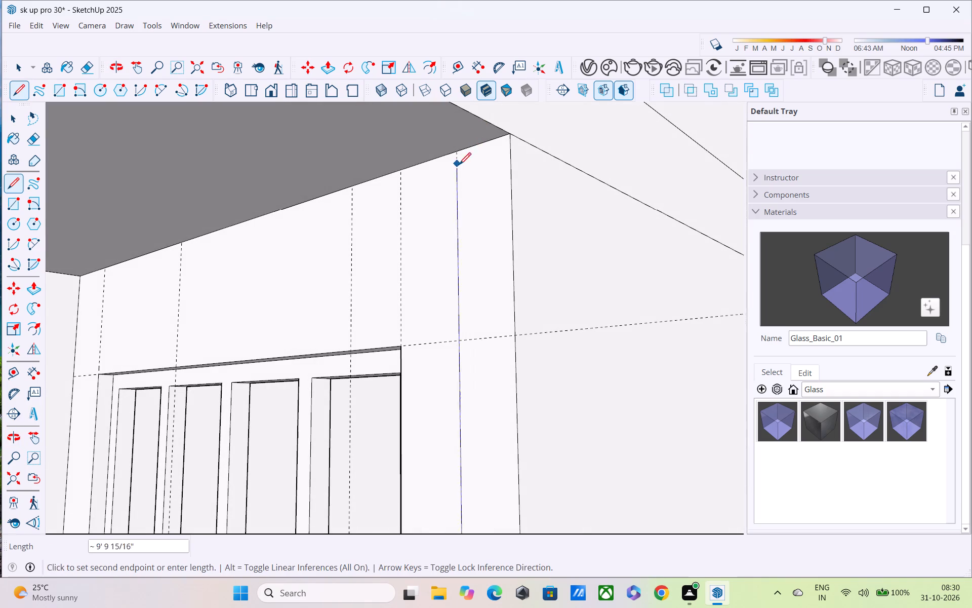
left_click(458, 149)
Pull the middle-floor wall strip outward 7' to the slab's front corner, forming a matching side wall.
key("p")
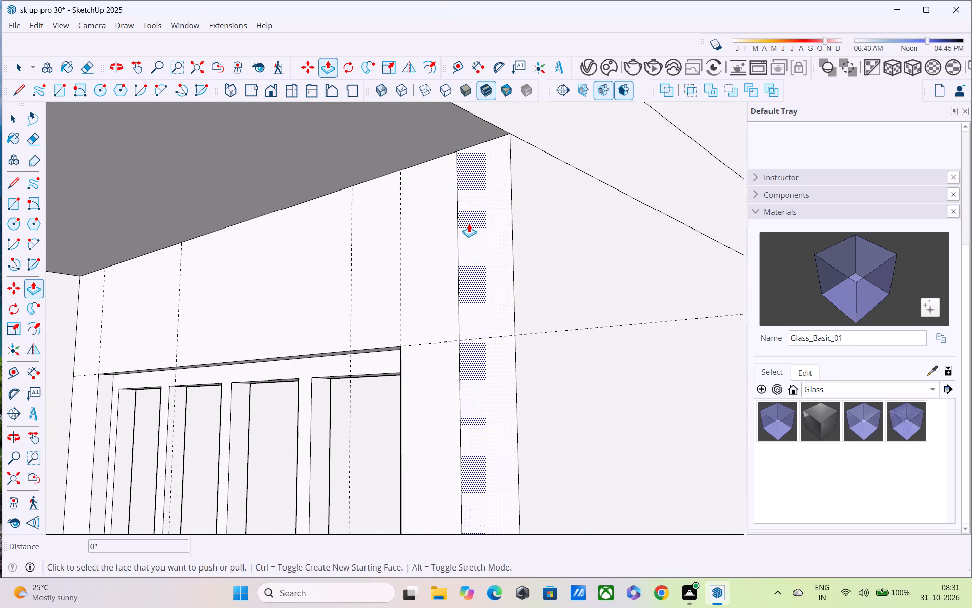
left_click(472, 234)
scroll(454, 258, "down", 10)
middle_click_drag(442, 261, 488, 212, "shift")
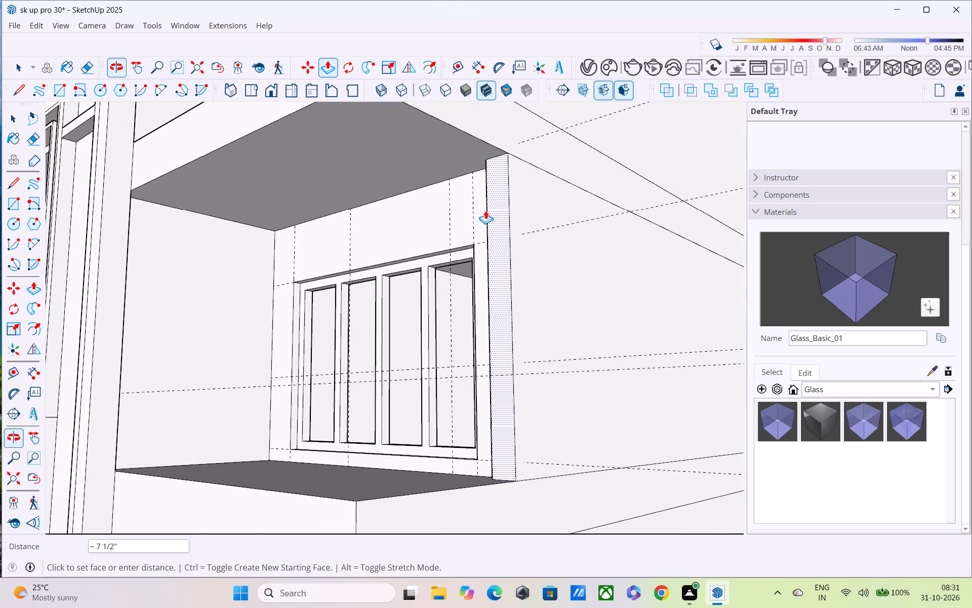
scroll(471, 205, "down", 4)
middle_click_drag(447, 223, 449, 280)
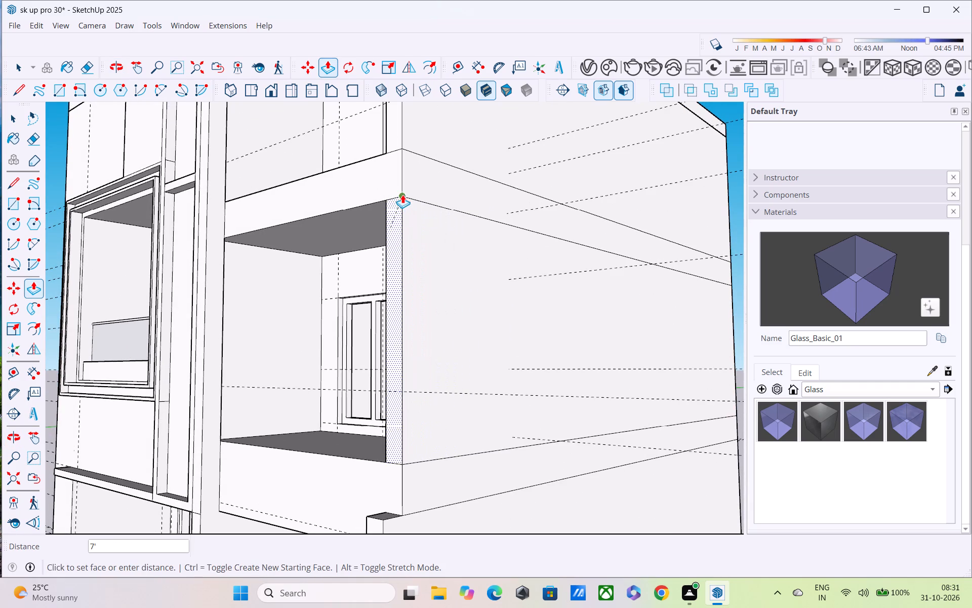
left_click(402, 195)
Raise the top face of the front corner column 1' 10" to the middle-floor balcony's floor level.
middle_click_drag(401, 287, 400, 177)
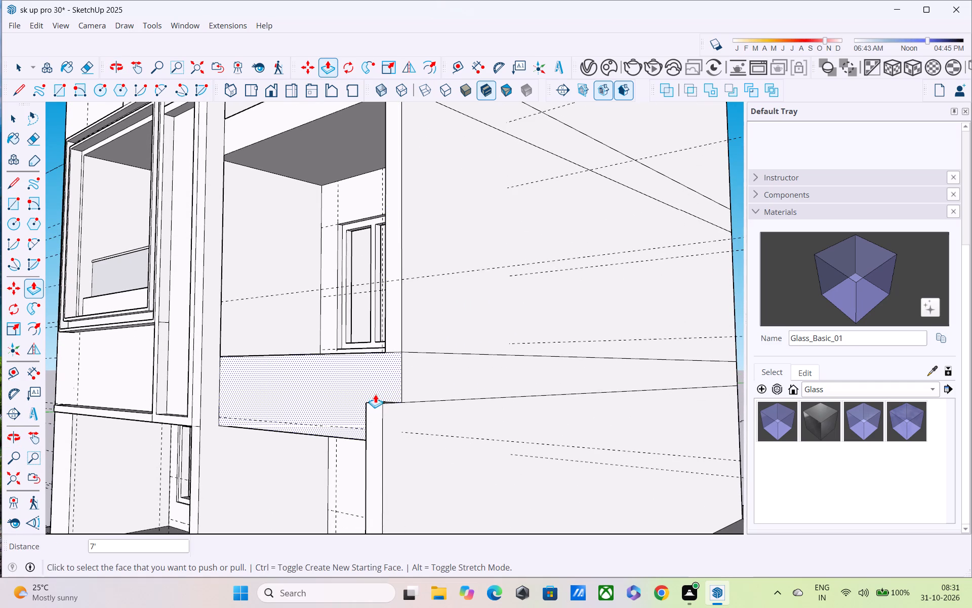
scroll(375, 394, "up", 1)
middle_click_drag(375, 398, 403, 484)
left_click(428, 513)
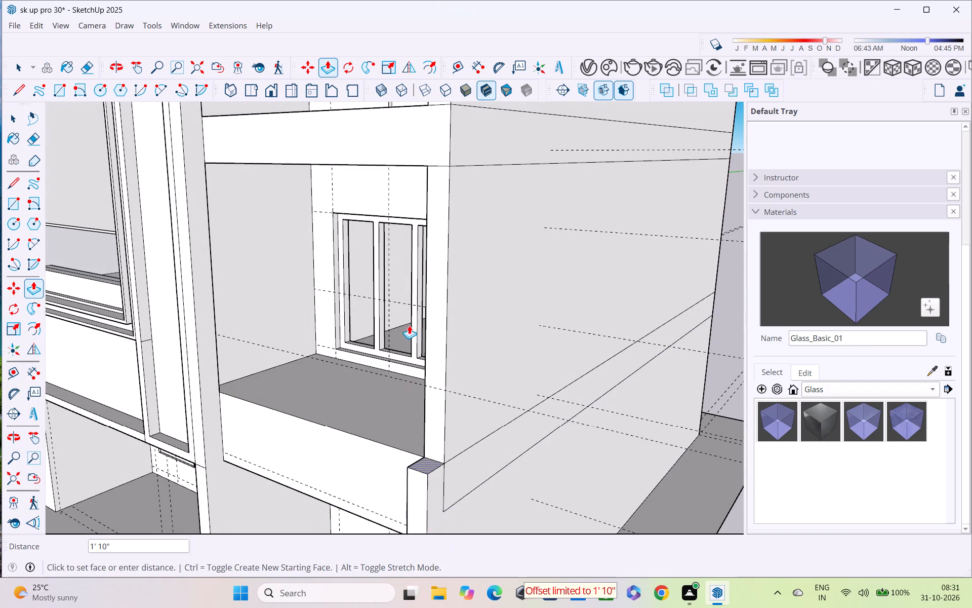
left_click(428, 446)
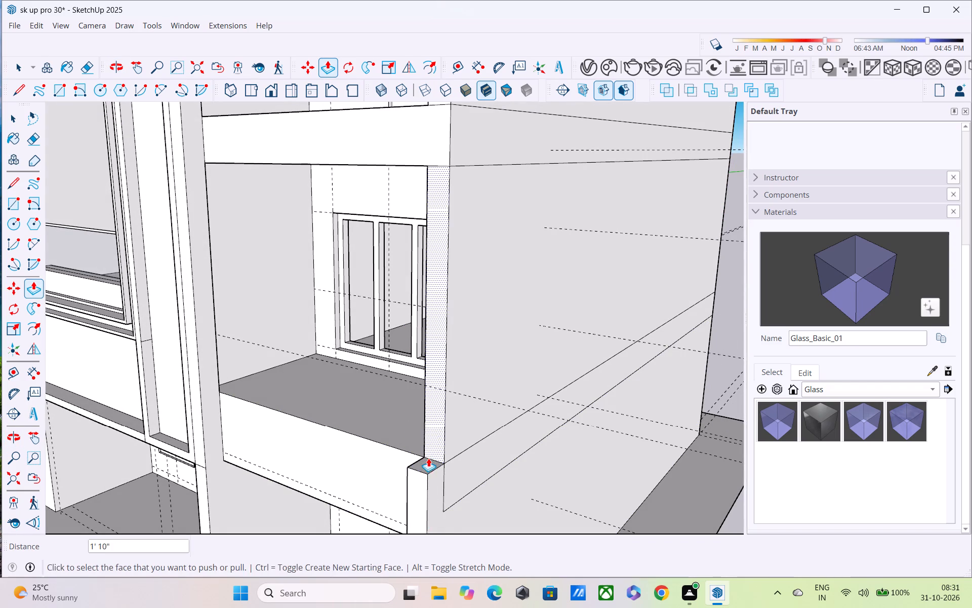
Pull the corner column's top up about 5' 4 13/16", continue to the top-floor balcony slab, and undo the stray last pull.
left_click_drag(428, 462, 440, 310)
middle_click_drag(439, 298, 439, 378, "shift")
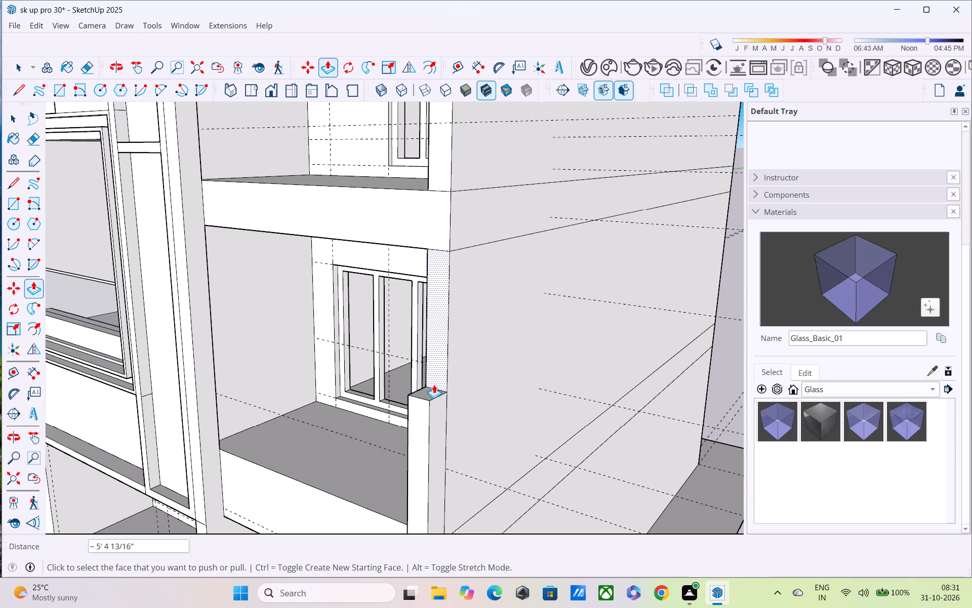
left_click_drag(432, 392, 442, 212)
left_click_drag(445, 185, 447, 181)
middle_click_drag(437, 237, 436, 274, "shift")
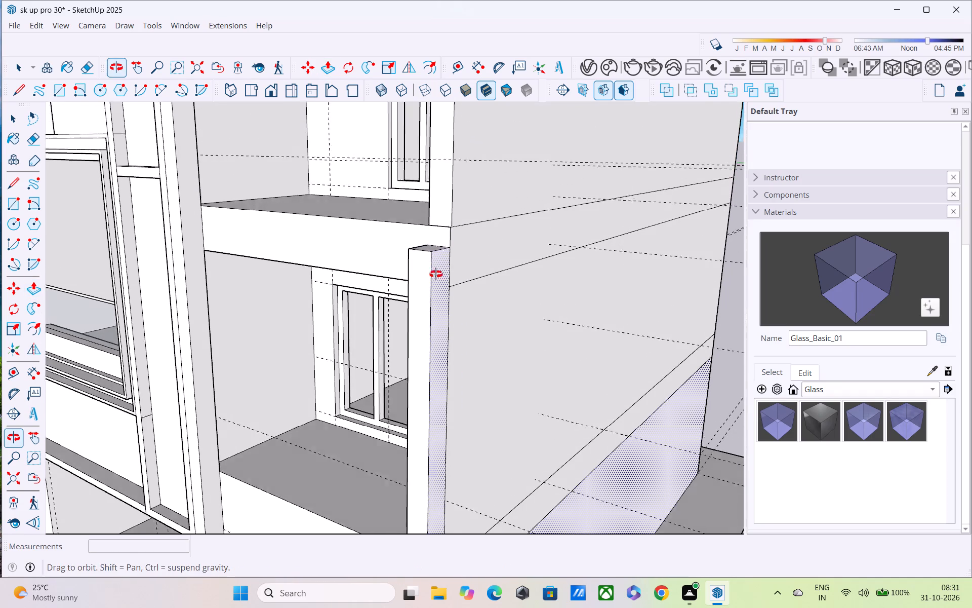
middle_click_drag(436, 274, 434, 278, "shift")
key("ctrl+z")
Extend the corner column to the roof slab in successive pulls of about 7 5/16", 6' 3 7/16", 4' 5 7/16" and 5 13/16".
scroll(426, 260, "up", 3)
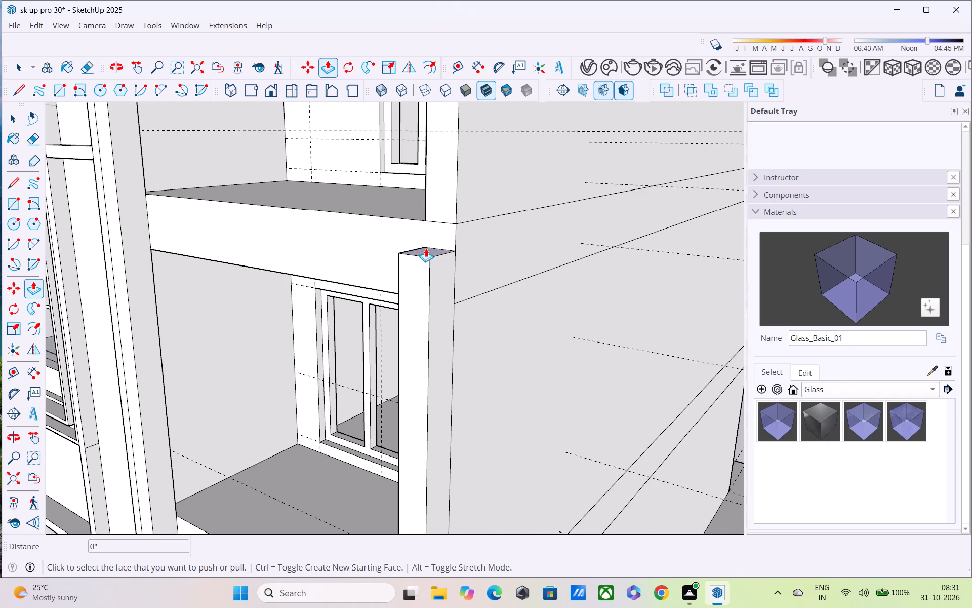
left_click_drag(426, 248, 440, 134)
middle_click_drag(433, 193, 425, 294)
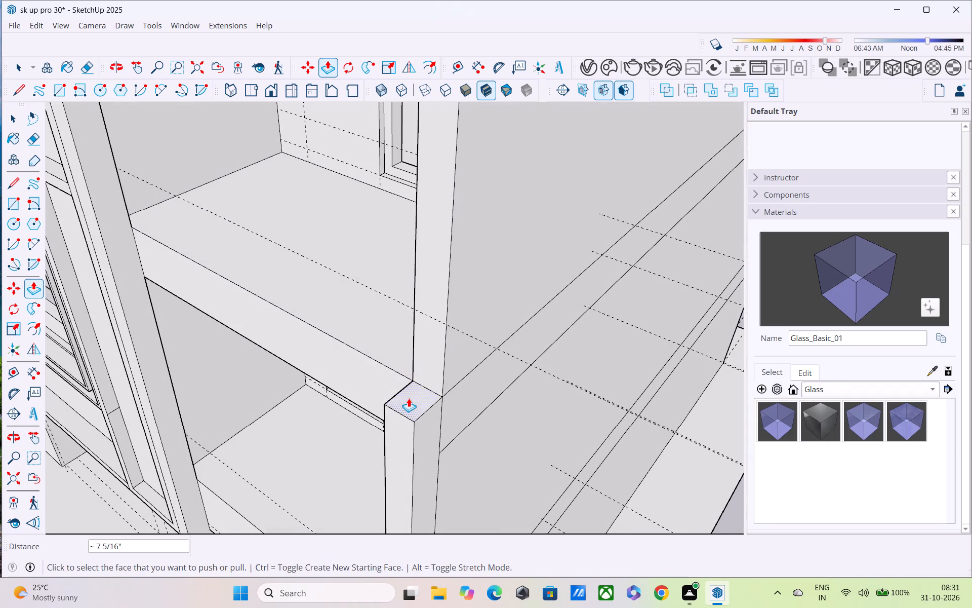
left_click_drag(409, 398, 452, 122)
middle_click_drag(453, 125, 452, 324, "shift")
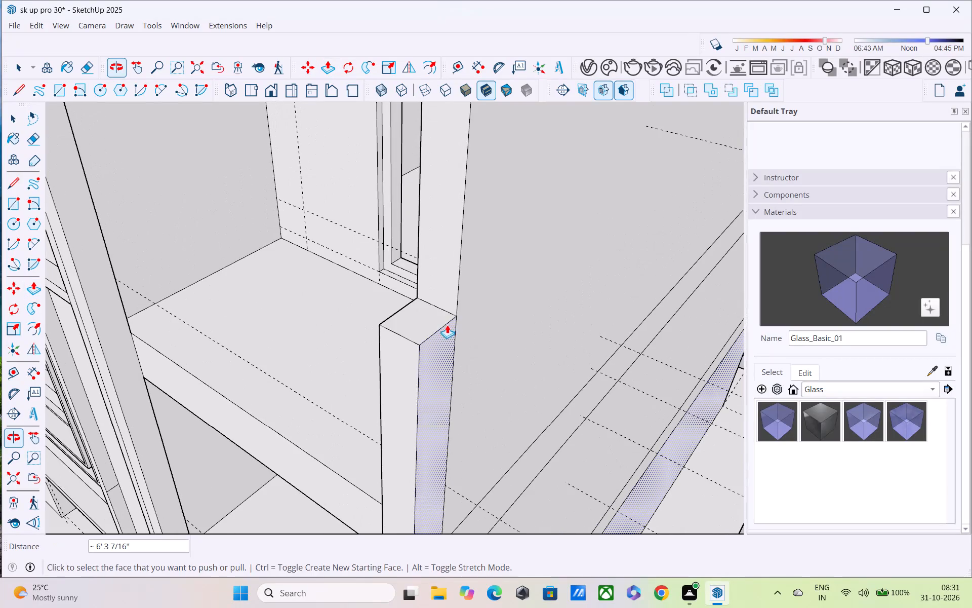
left_click_drag(435, 308, 455, 75)
middle_click_drag(449, 113, 447, 297, "shift")
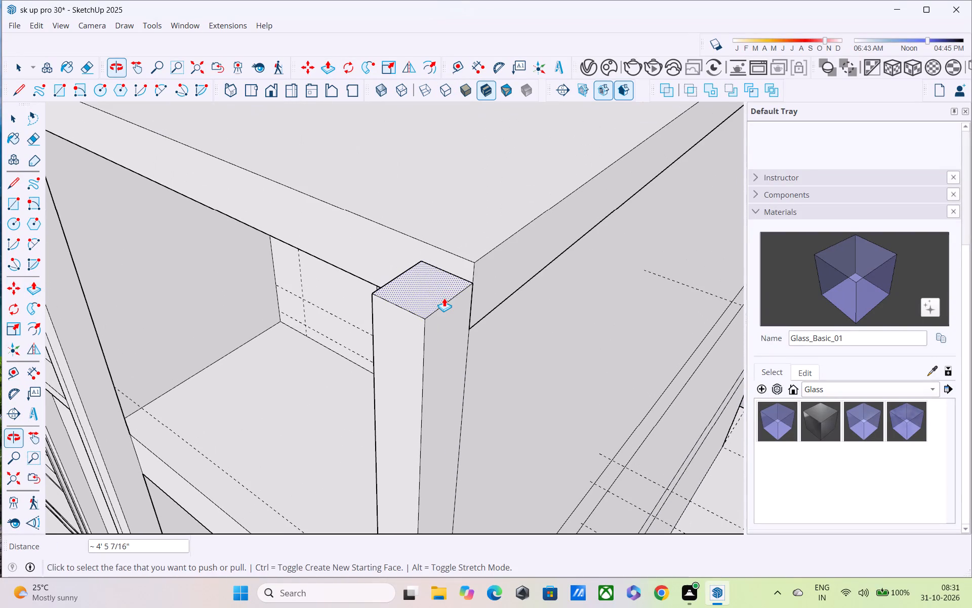
left_click_drag(442, 298, 447, 265)
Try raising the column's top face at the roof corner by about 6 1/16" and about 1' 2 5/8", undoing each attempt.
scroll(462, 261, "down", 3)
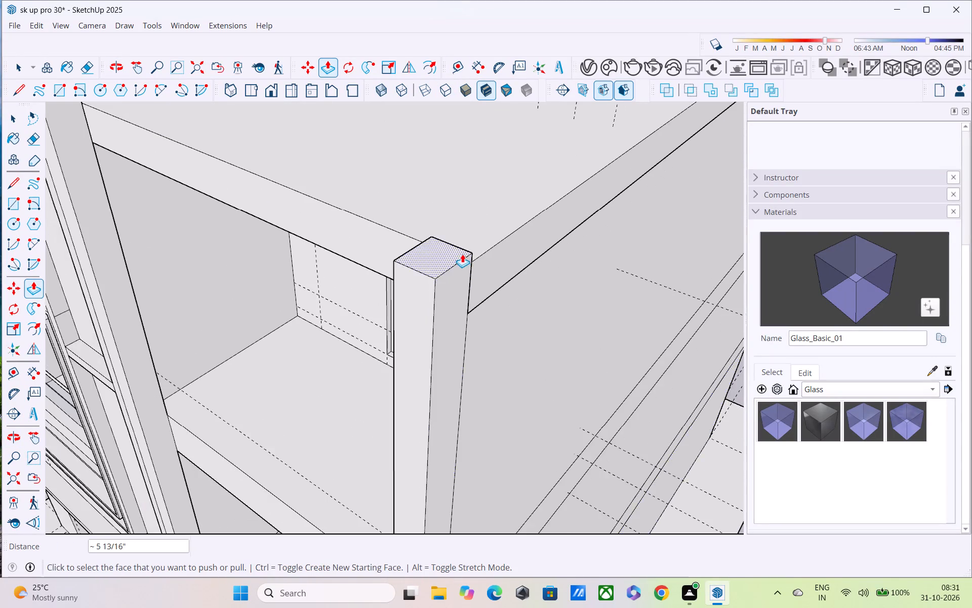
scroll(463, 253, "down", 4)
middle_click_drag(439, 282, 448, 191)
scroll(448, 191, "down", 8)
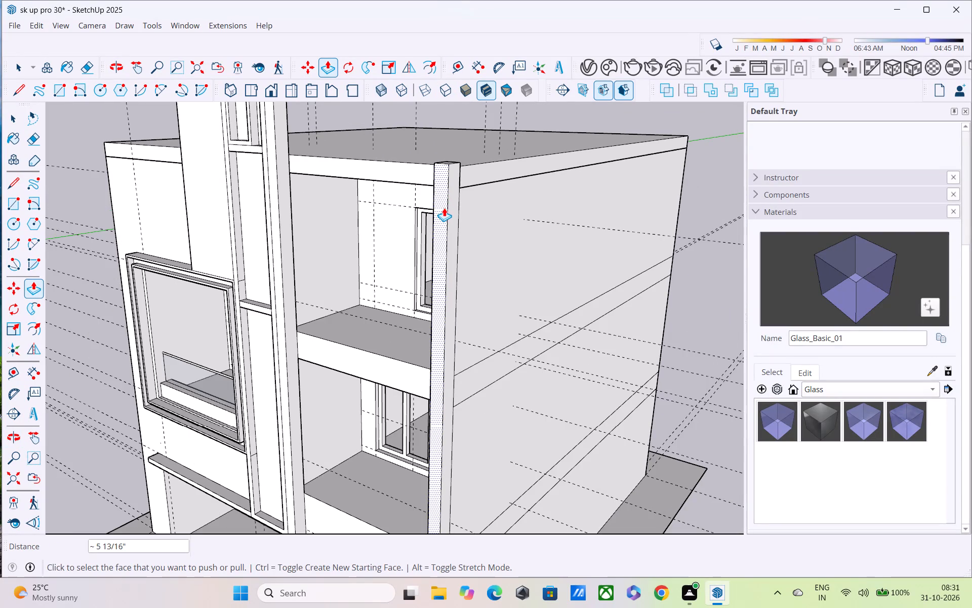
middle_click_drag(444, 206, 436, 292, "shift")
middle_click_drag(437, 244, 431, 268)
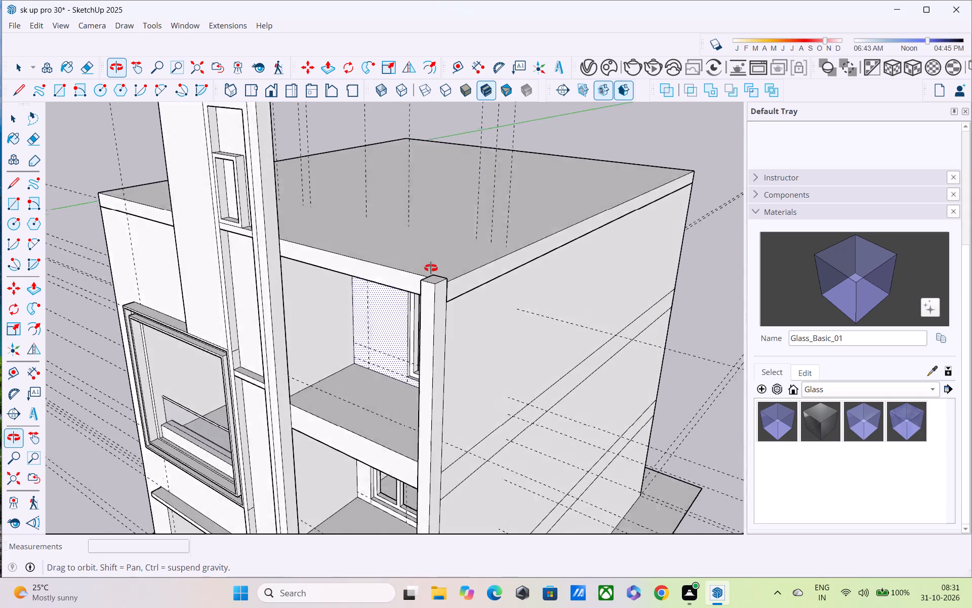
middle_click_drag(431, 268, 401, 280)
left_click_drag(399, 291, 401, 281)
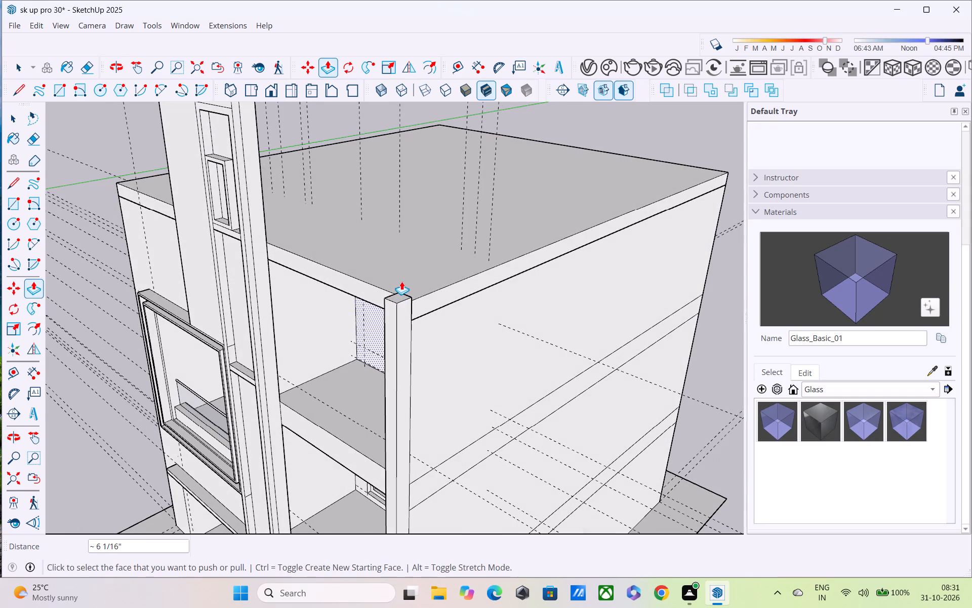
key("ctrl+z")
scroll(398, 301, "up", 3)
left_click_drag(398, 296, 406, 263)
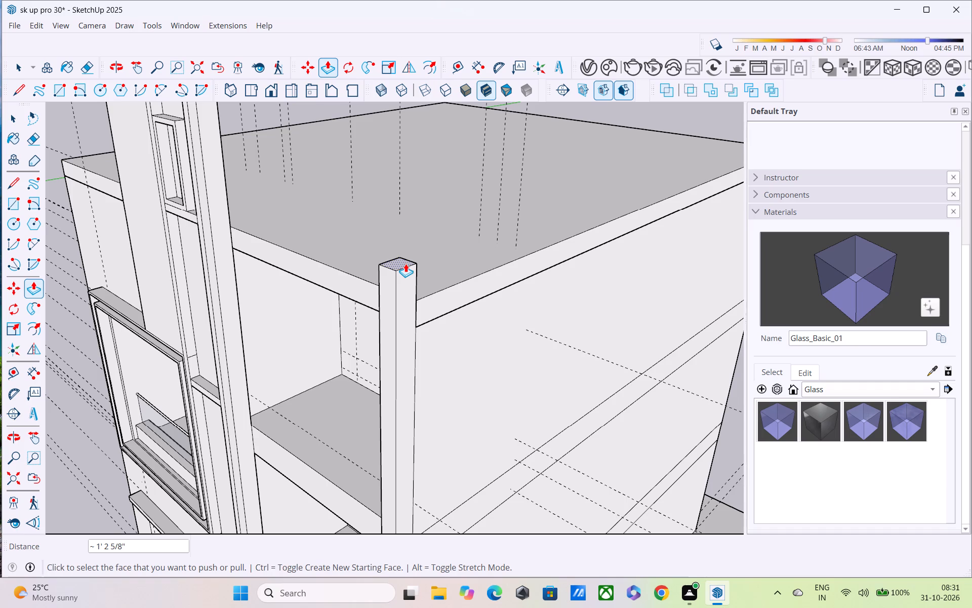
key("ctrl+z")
Pull the top face of the front corner column up 7' above the roof slab.
scroll(401, 286, "up", 3)
middle_click_drag(400, 293, 346, 351)
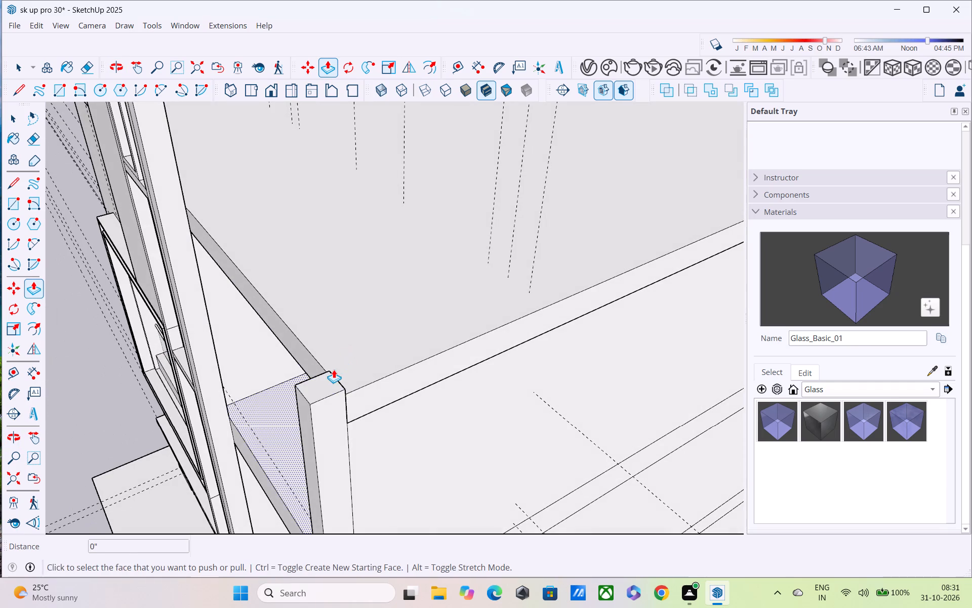
left_click_drag(320, 389, 347, 182)
middle_click_drag(320, 394, 432, 288)
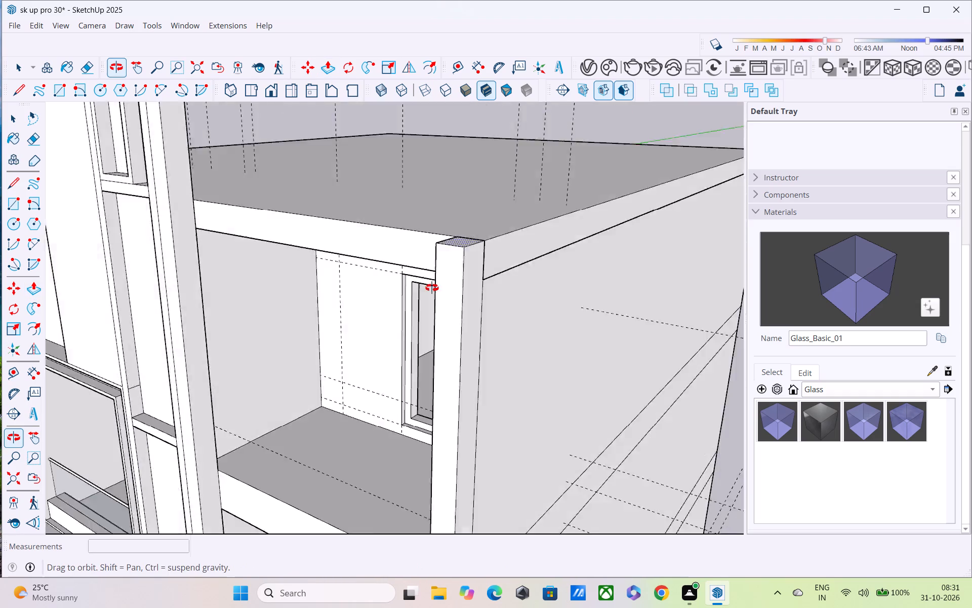
middle_click_drag(432, 288, 474, 236)
middle_click_drag(496, 227, 455, 359, "shift")
middle_click_drag(456, 349, 435, 418)
left_click(455, 396)
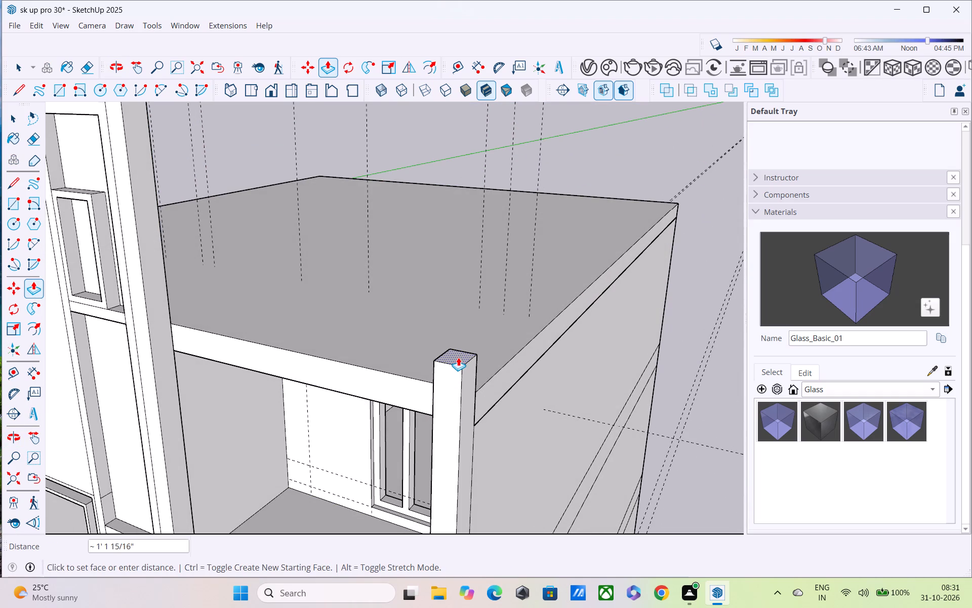
type("7'")
key("Return")
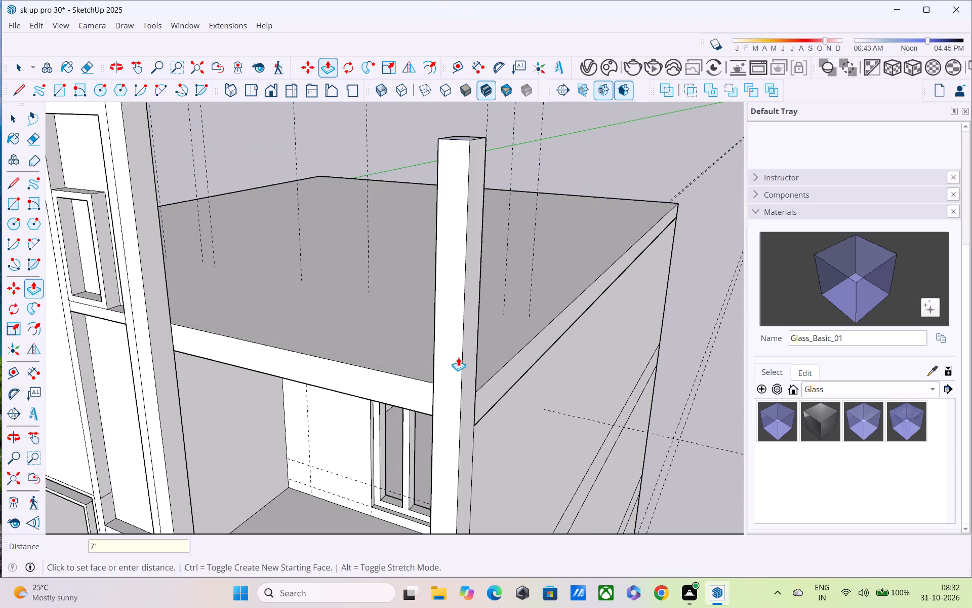
Examine the raised corner column against the roof and the front tower from several sides.
scroll(458, 357, "down", 4)
middle_click_drag(406, 308, 498, 281)
scroll(498, 281, "up", 1)
scroll(498, 274, "down", 5)
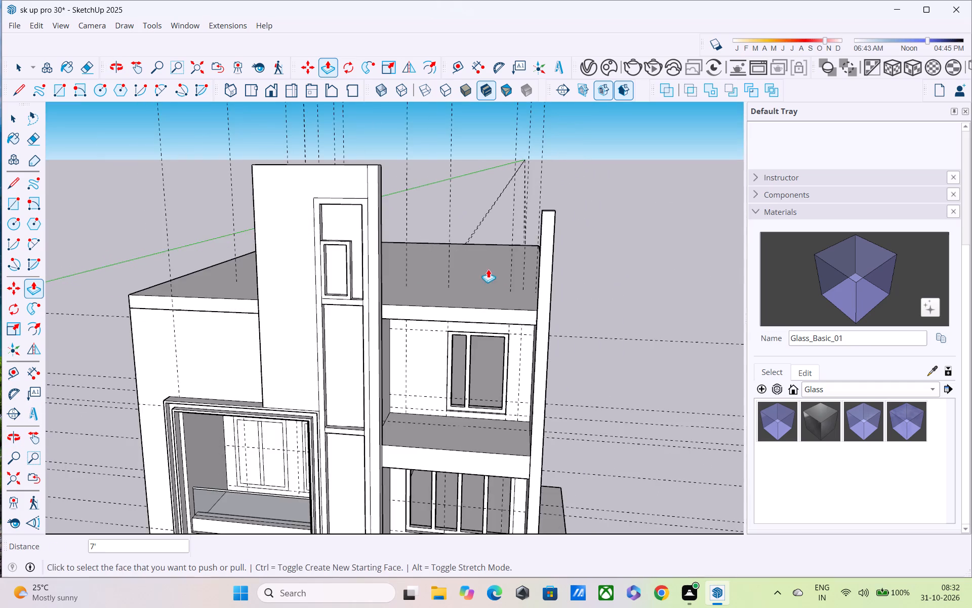
middle_click_drag(493, 265, 535, 248)
scroll(509, 248, "down", 3)
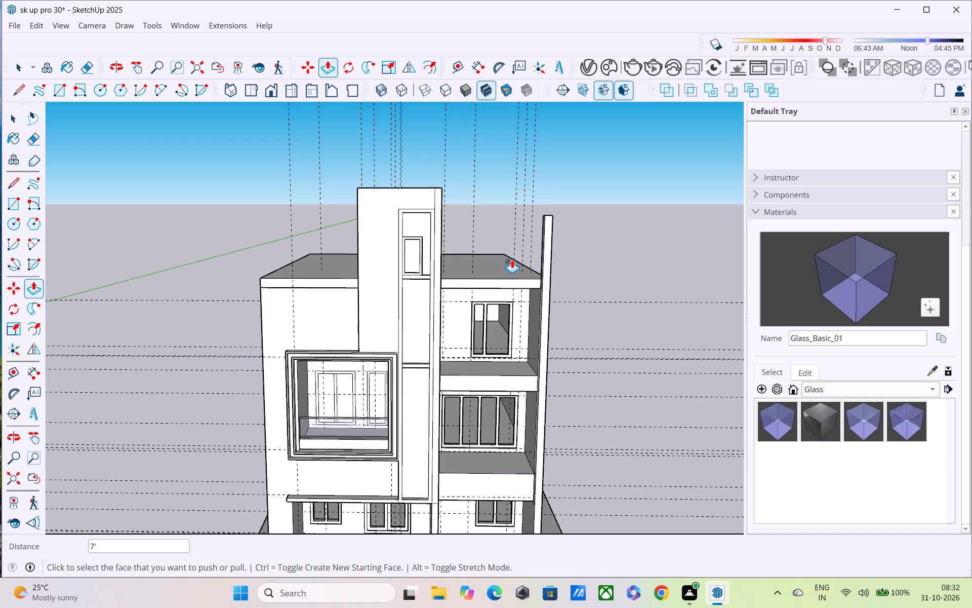
scroll(512, 259, "up", 1)
middle_click_drag(441, 301, 327, 324)
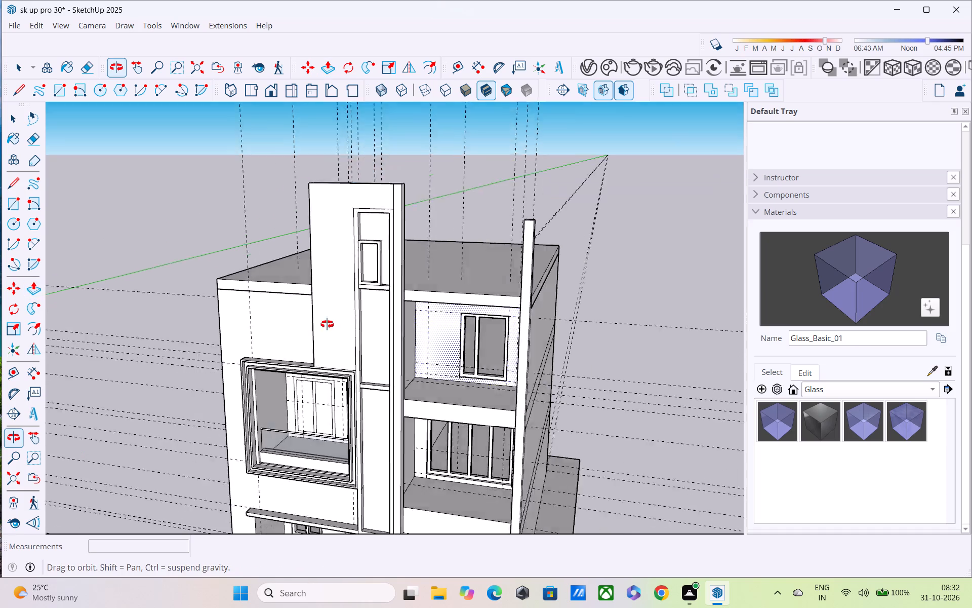
middle_click_drag(327, 324, 148, 315)
scroll(223, 280, "down", 1)
scroll(425, 241, "up", 2)
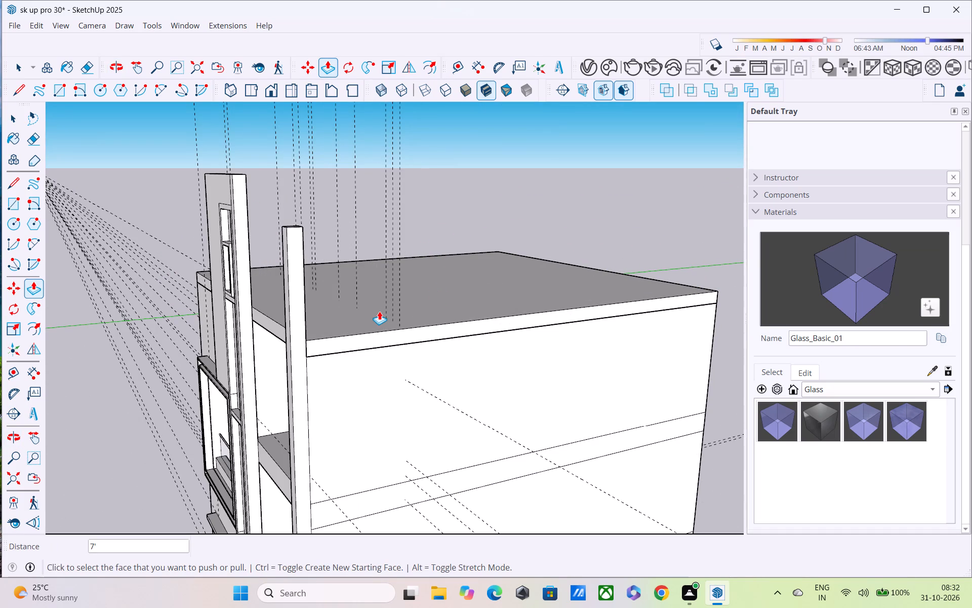
middle_click_drag(379, 319, 642, 284)
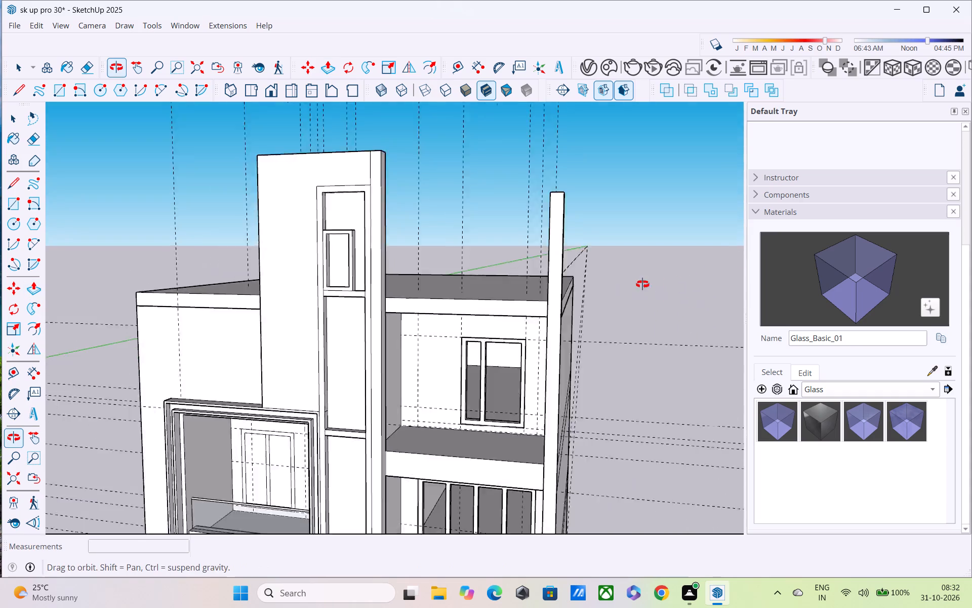
middle_click_drag(642, 284, 684, 277)
Erase the short vertical edge dividing the tower's front face above the framed recess strip.
scroll(462, 320, "up", 4)
middle_click_drag(441, 301, 460, 424)
scroll(428, 326, "down", 2)
middle_click_drag(428, 326, 383, 296)
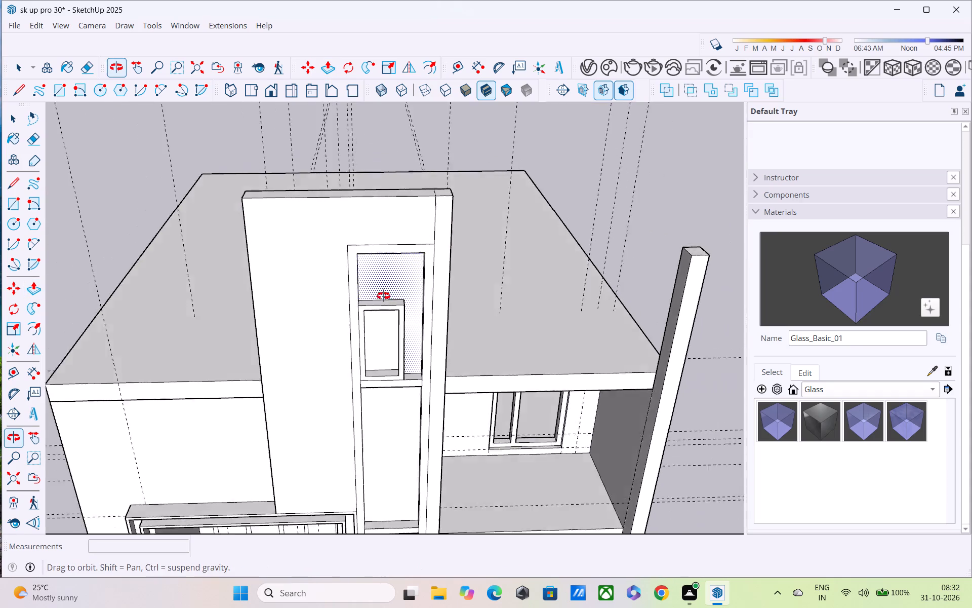
middle_click_drag(383, 296, 339, 253)
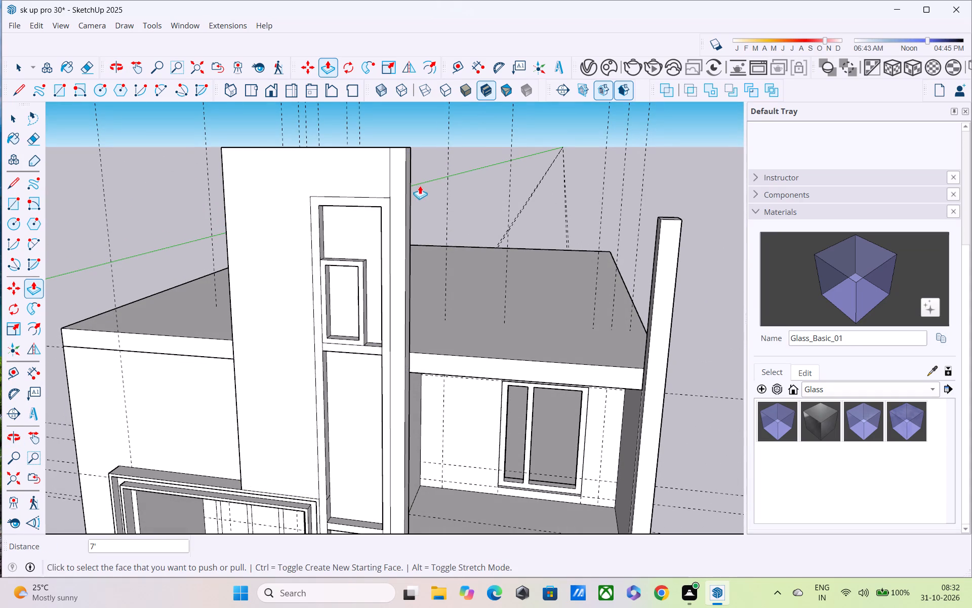
key("e")
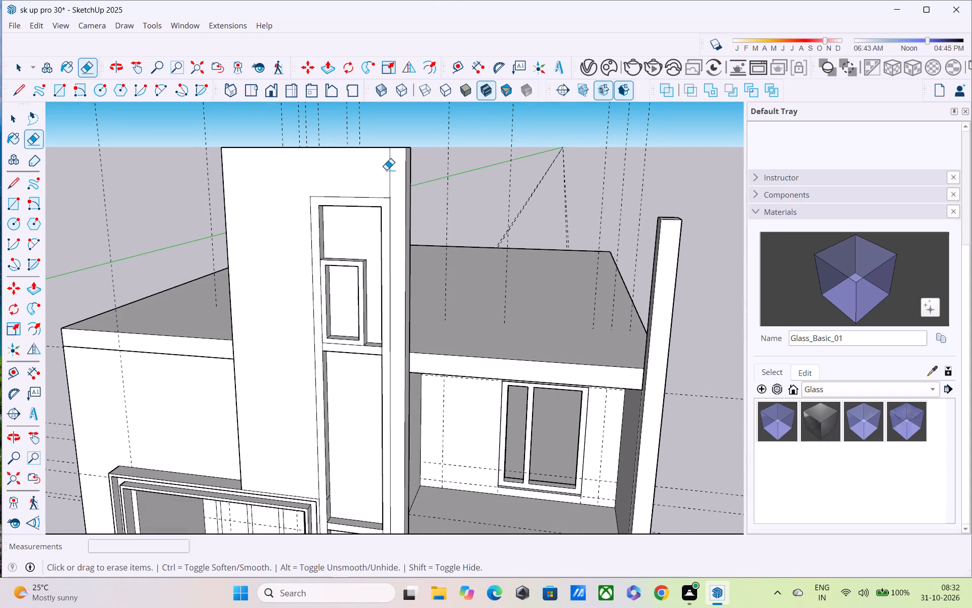
left_click_drag(386, 170, 390, 178)
Push the tower's front face back about 3 1/16" around the tall recess frame.
scroll(393, 172, "down", 3)
middle_click_drag(395, 232, 370, 140)
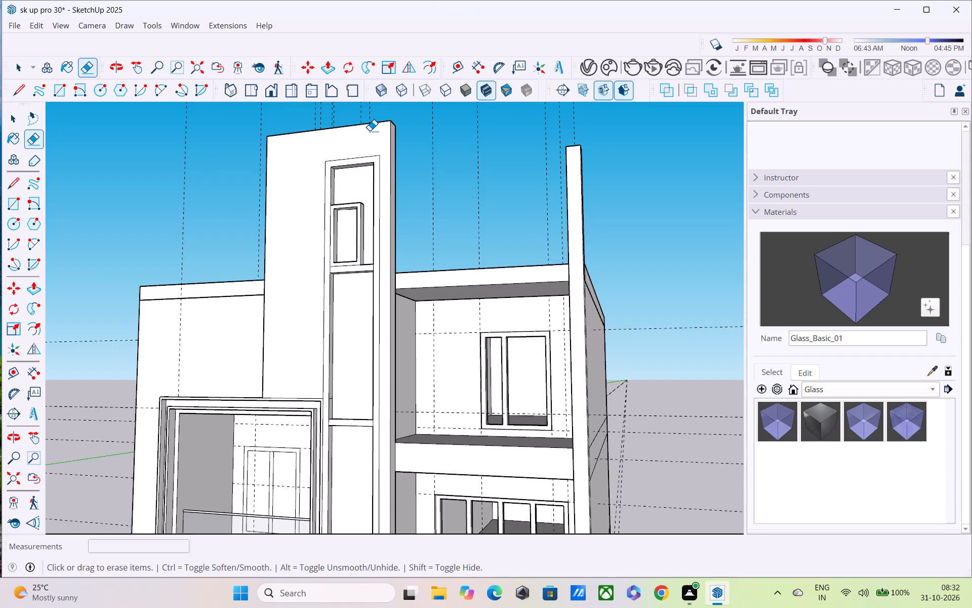
scroll(371, 142, "down", 4)
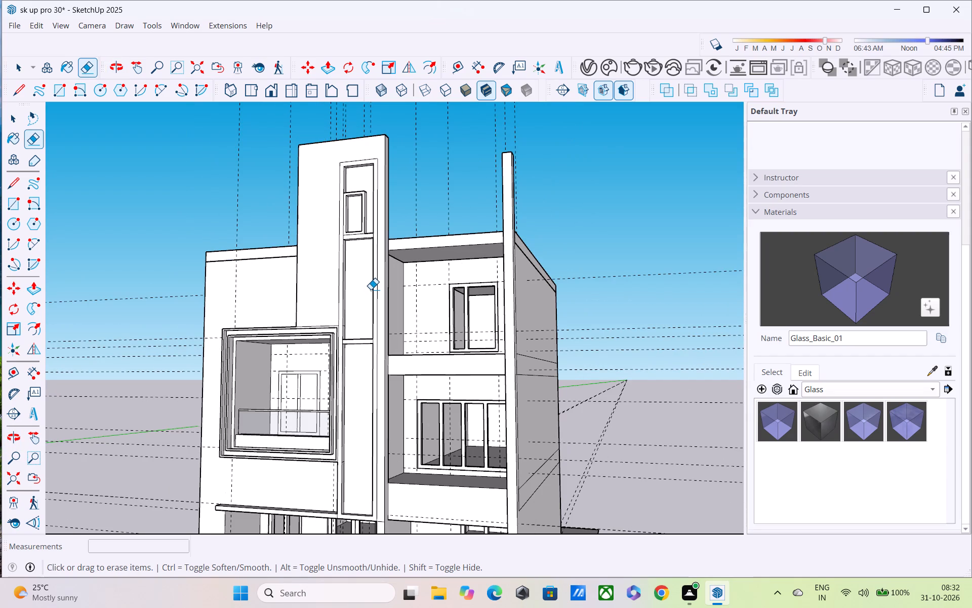
key("space")
type("P")
scroll(371, 343, "up", 2)
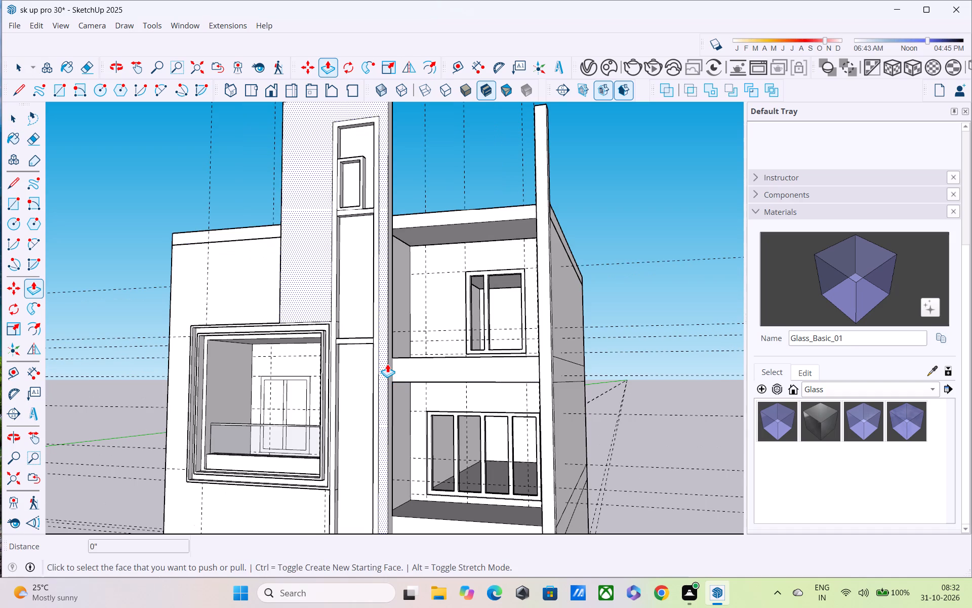
left_click(386, 362)
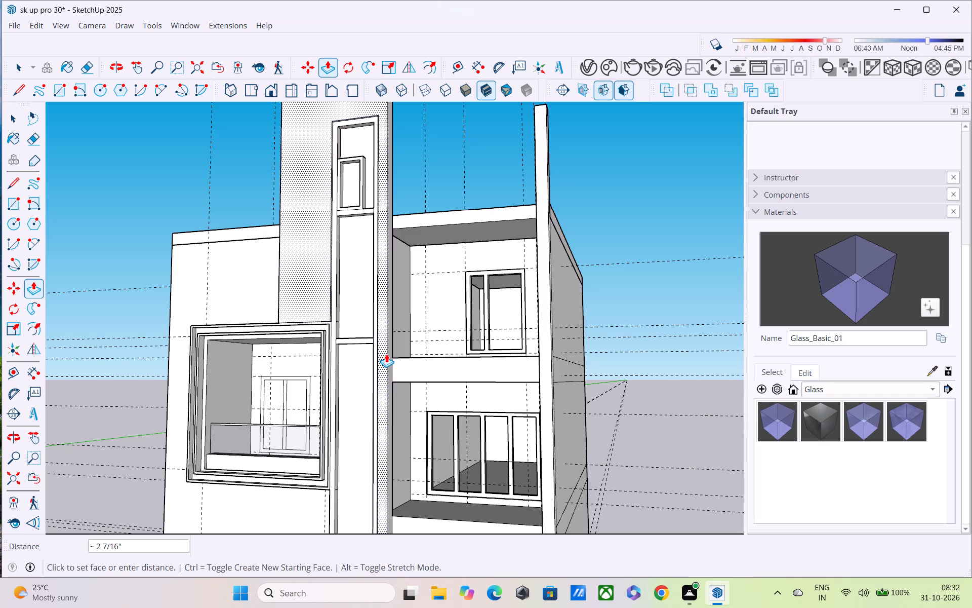
left_click(387, 358)
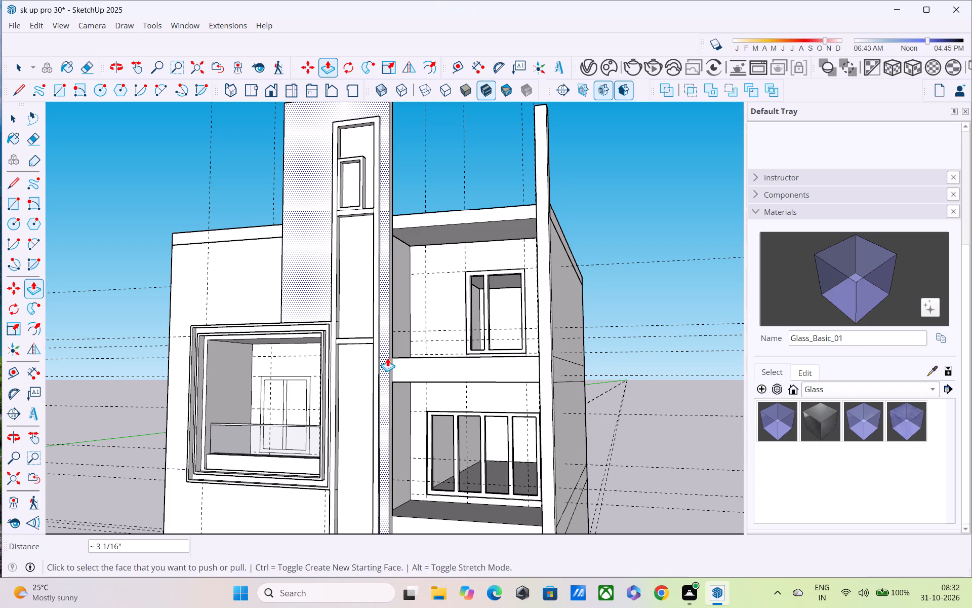
Push/pull the front face of the ground-floor pier beneath the tower to align it with the tower face above.
scroll(385, 387, "down", 1)
scroll(385, 392, "up", 11)
middle_click_drag(379, 382, 318, 390)
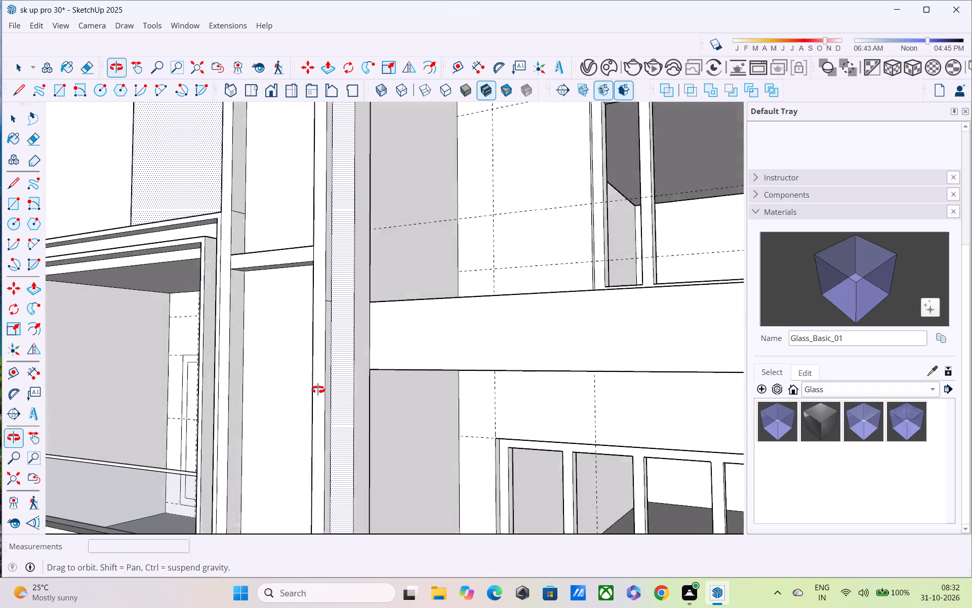
middle_click_drag(318, 390, 322, 391)
scroll(335, 347, "up", 1)
scroll(336, 345, "down", 6)
middle_click_drag(337, 354, 427, 394)
scroll(407, 302, "down", 6)
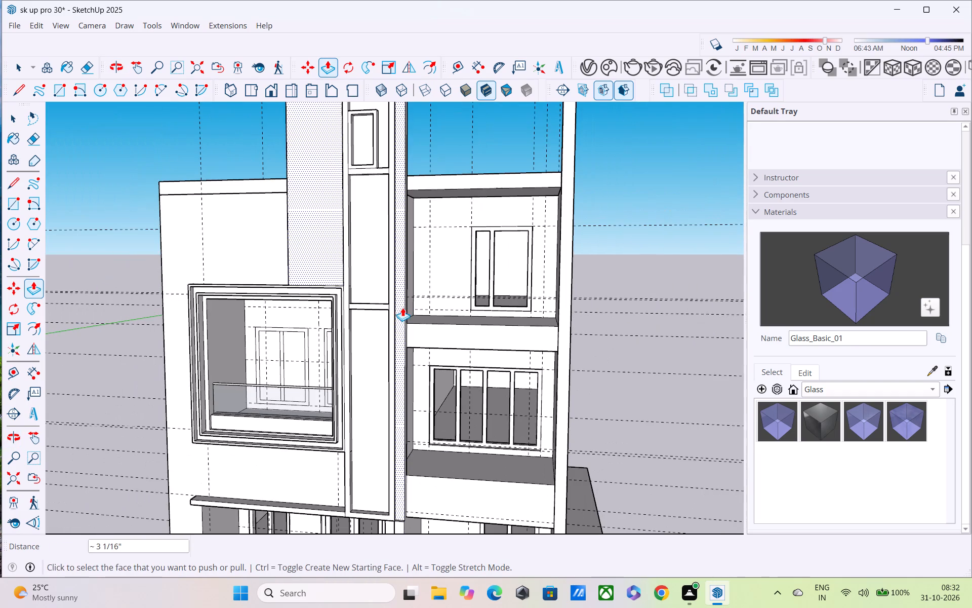
middle_click_drag(389, 339, 389, 218, "shift")
scroll(388, 312, "up", 9)
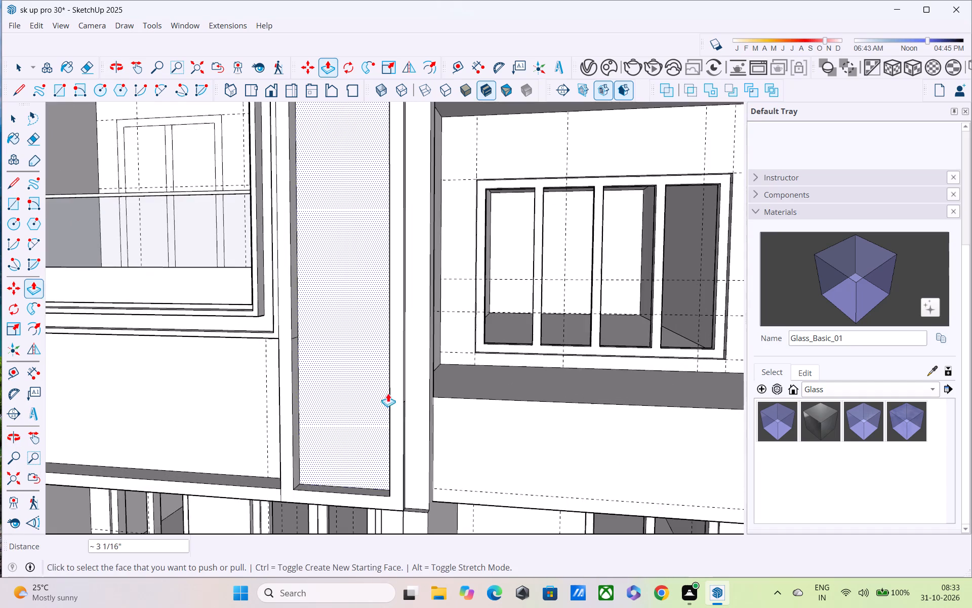
middle_click_drag(387, 401, 386, 279, "shift")
scroll(391, 358, "up", 2)
scroll(392, 360, "down", 1)
scroll(393, 361, "up", 1)
scroll(393, 361, "down", 2)
scroll(393, 361, "up", 1)
scroll(437, 417, "up", 1)
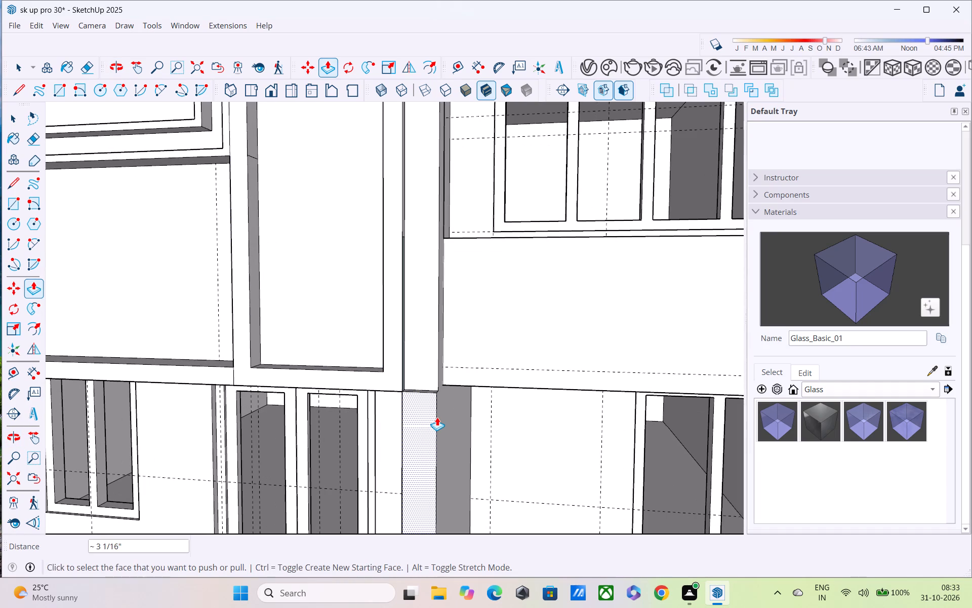
middle_click_drag(436, 417, 420, 350, "shift")
left_click(408, 382)
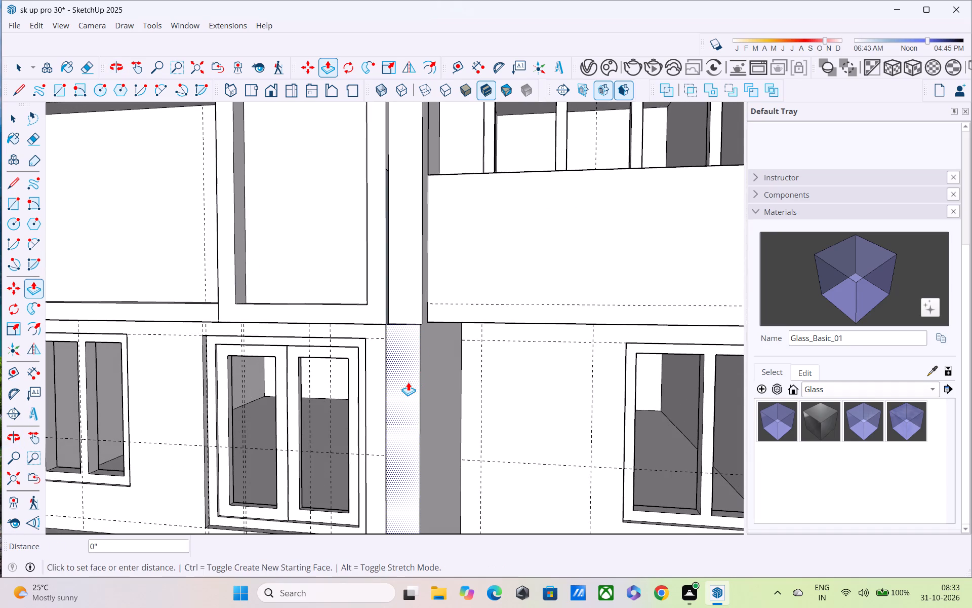
left_click(406, 312)
Draw a 5" line from the recess corner to the frame's bottom edge and a 1' line across the frame's underside.
middle_click_drag(406, 341, 455, 218)
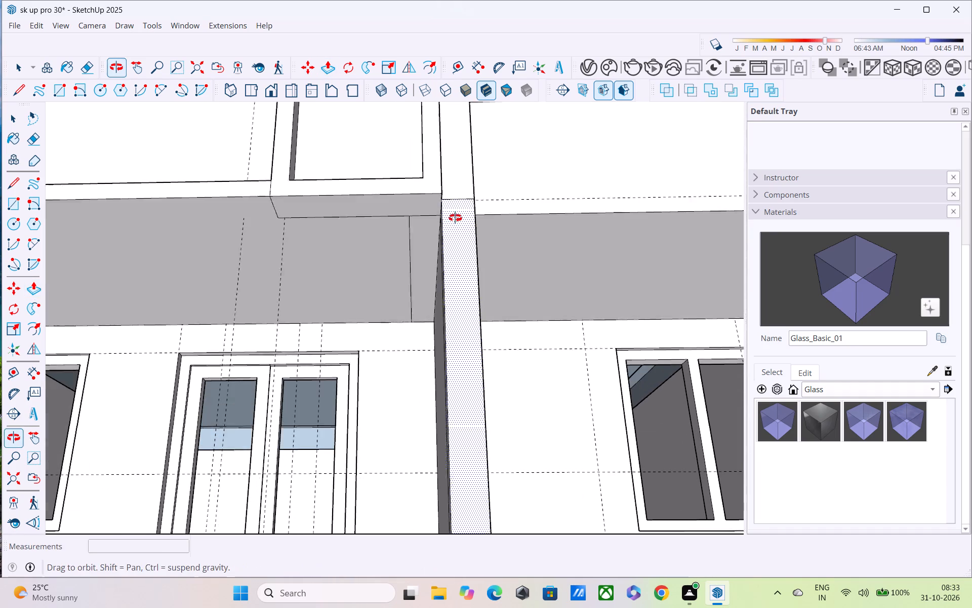
middle_click_drag(455, 218, 456, 215)
key("l")
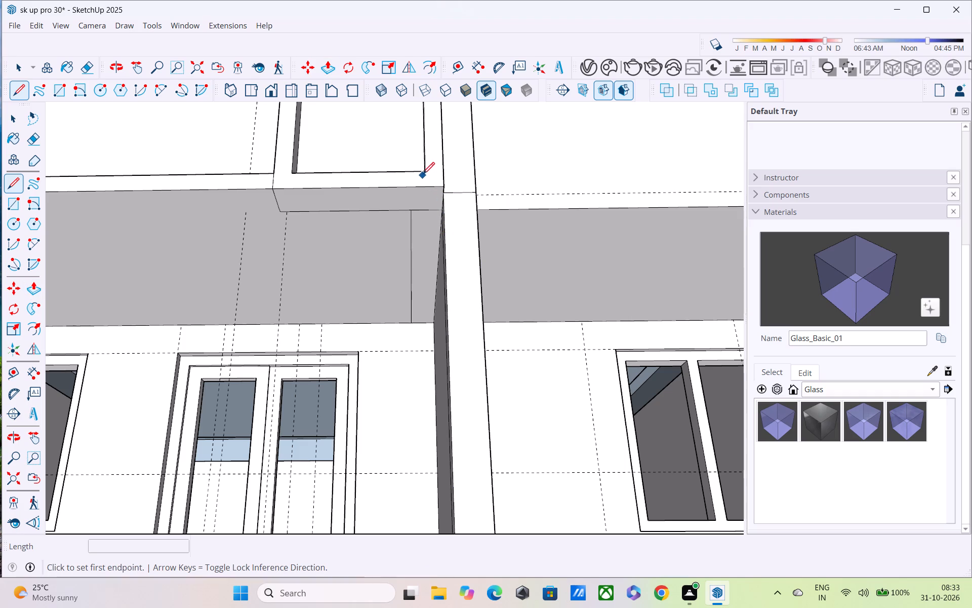
left_click(423, 171)
left_click(424, 184)
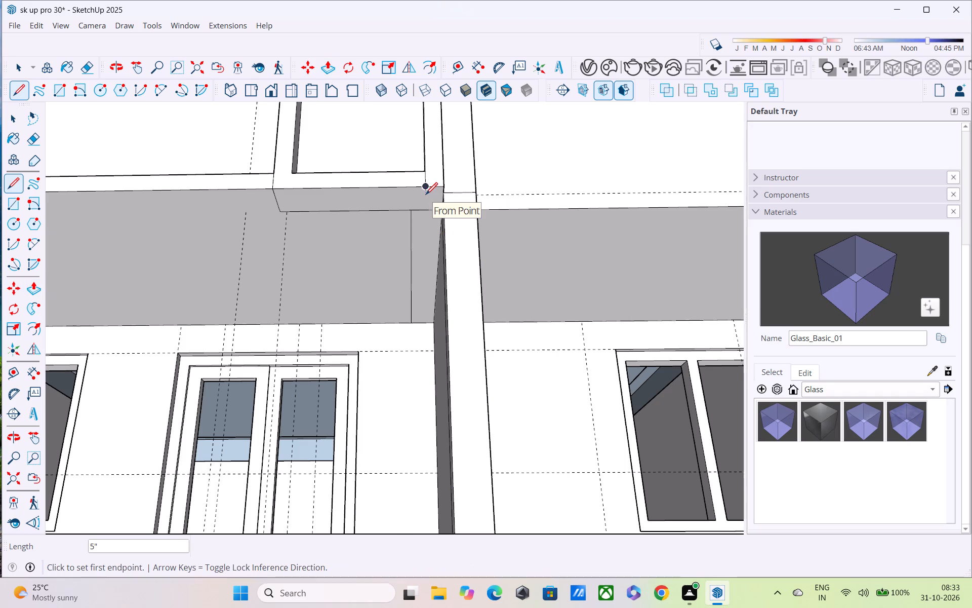
left_click(423, 190)
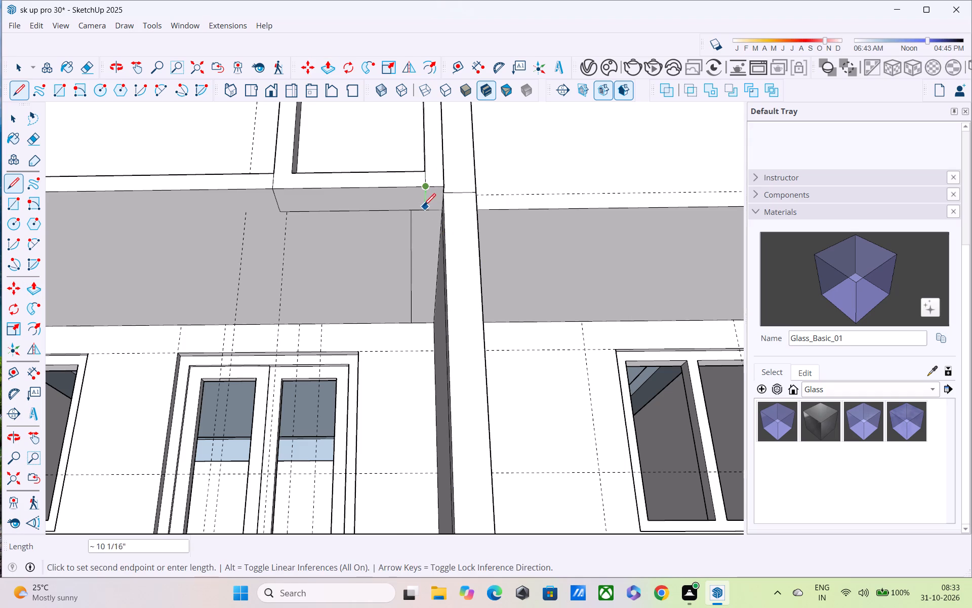
middle_click_drag(424, 210, 541, 186)
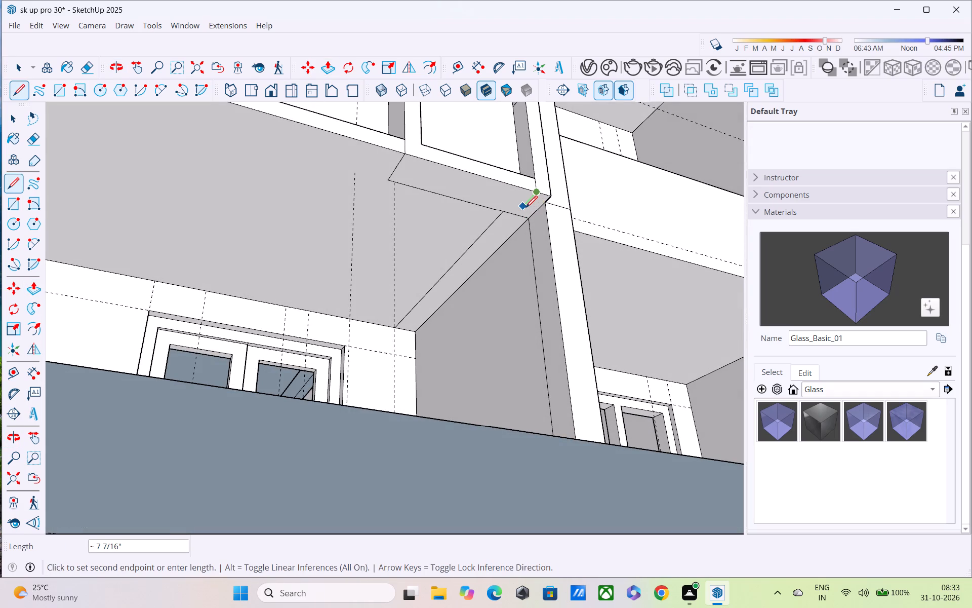
left_click(520, 213)
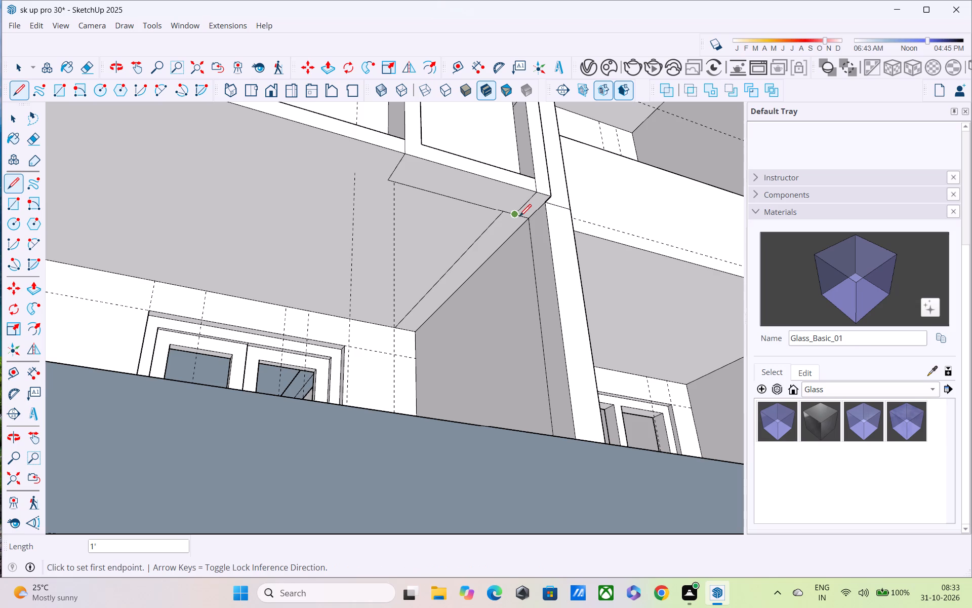
key("l")
Pull the small underside face beside the pier down 8' 6" to the ground-floor slab.
key("p")
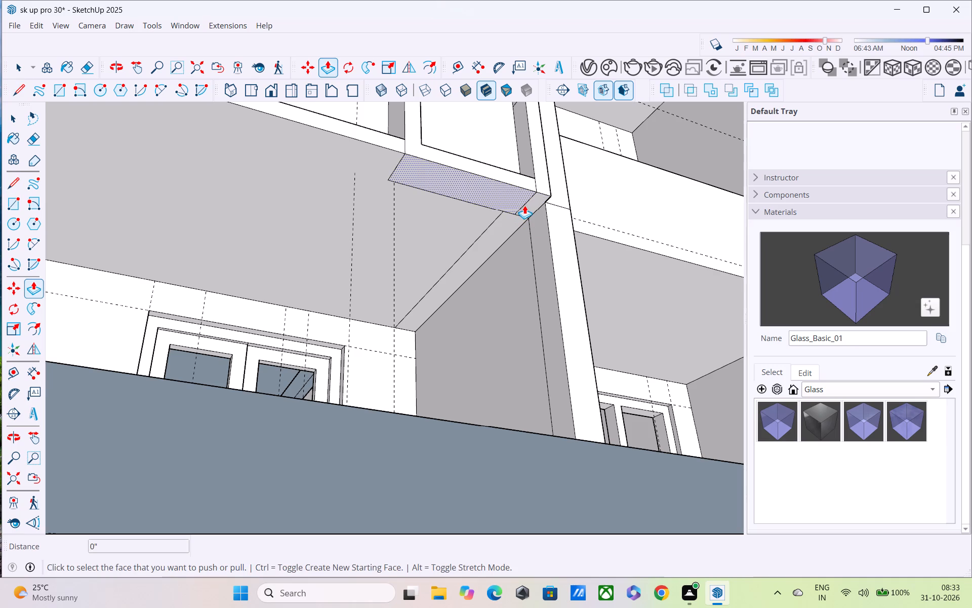
left_click(529, 208)
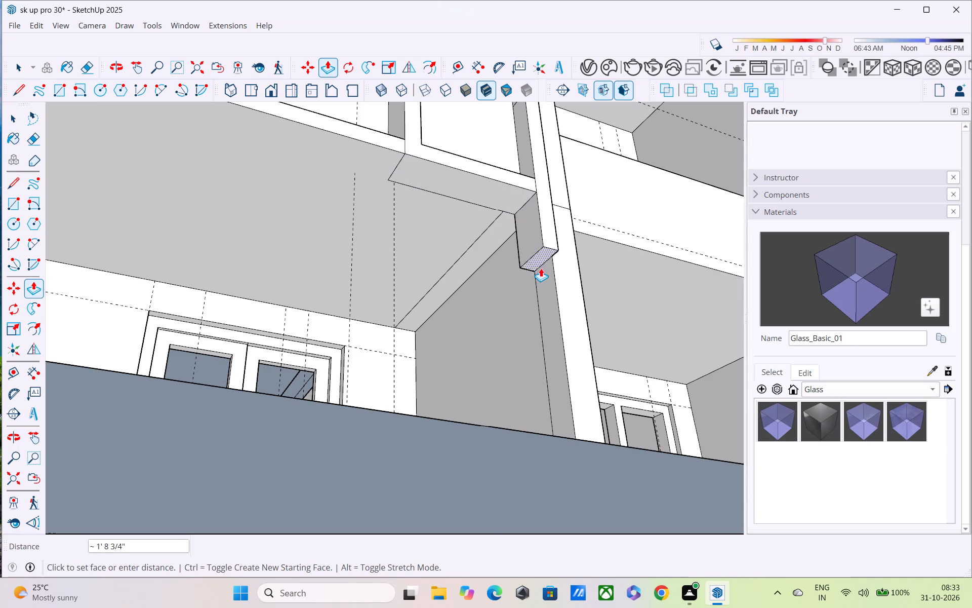
scroll(541, 270, "down", 5)
middle_click_drag(541, 274, 546, 307)
left_click(551, 382)
Erase the leftover seam edges on the pier and at both lower corners of the tower's recess frame.
scroll(599, 304, "down", 4)
scroll(600, 304, "up", 1)
middle_click_drag(596, 304, 513, 311)
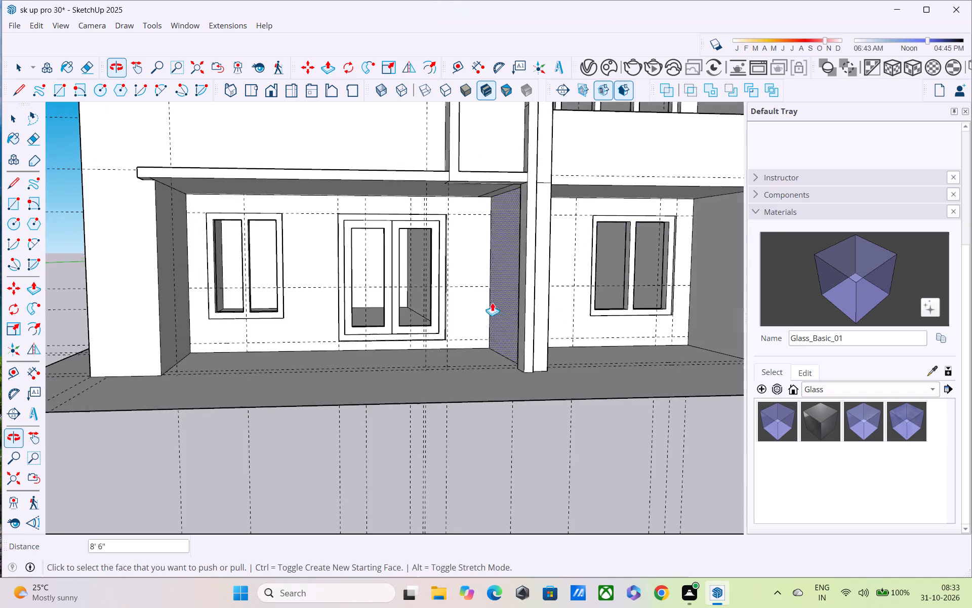
scroll(498, 233, "down", 4)
middle_click_drag(501, 232, 505, 377, "shift")
middle_click_drag(546, 280, 499, 282)
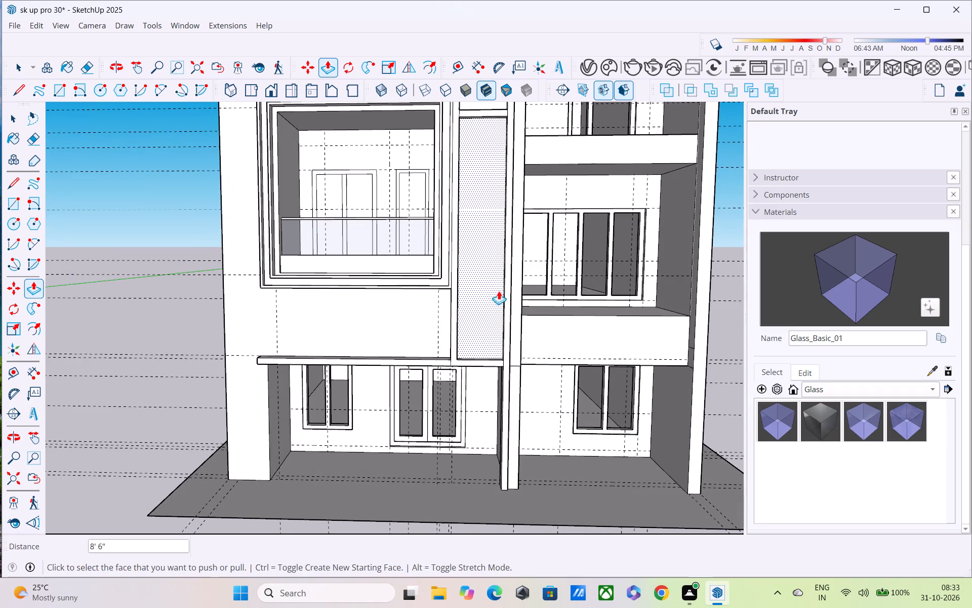
key("e")
scroll(544, 313, "up", 3)
scroll(526, 370, "up", 7)
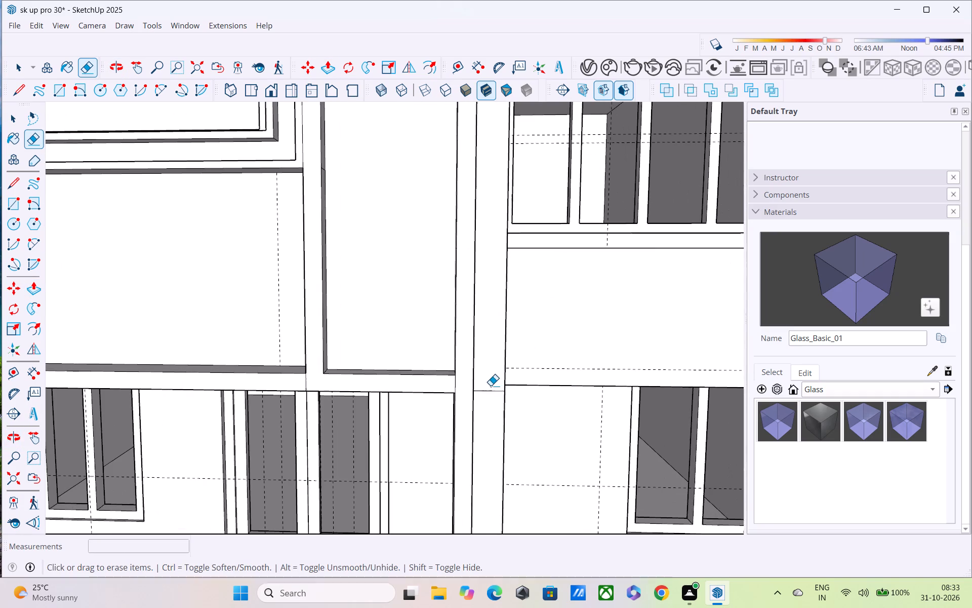
left_click_drag(490, 385, 490, 402)
scroll(440, 382, "up", 3)
left_click_drag(455, 385, 468, 391)
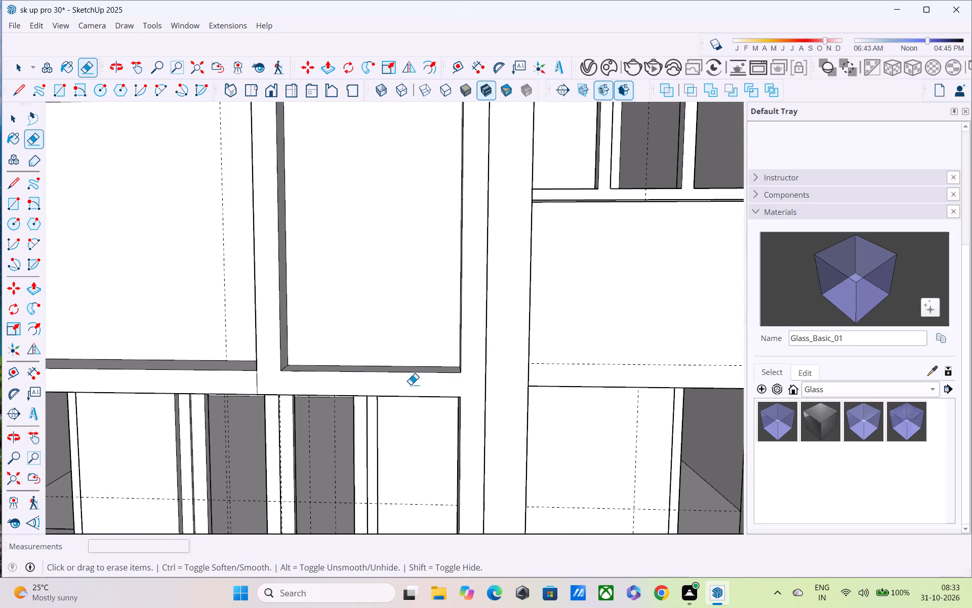
middle_click_drag(411, 385, 633, 355)
scroll(453, 354, "up", 4)
left_click_drag(482, 357, 501, 361)
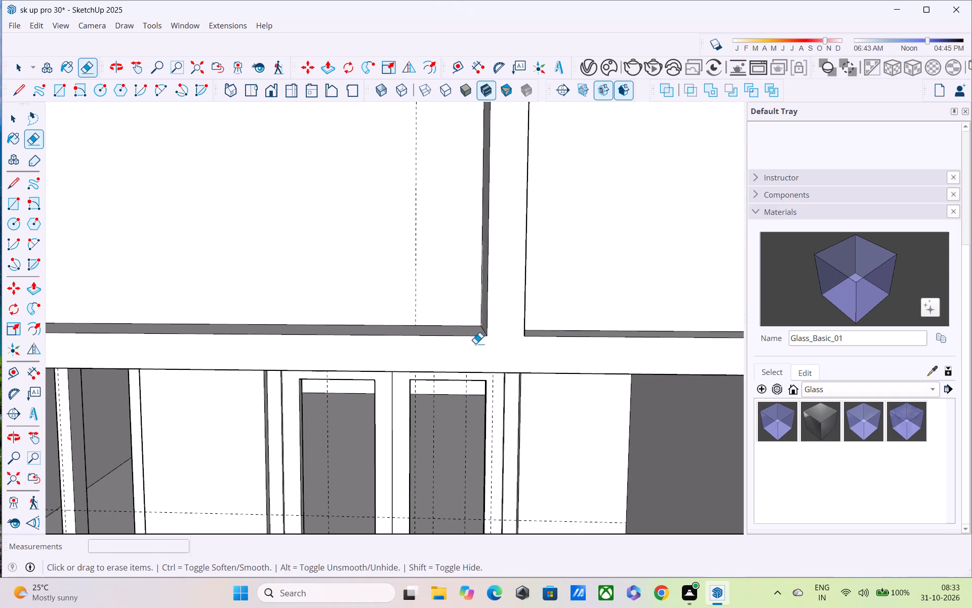
Examine the front elevation, tower, balcony recess and ground-floor pier from several angles for modelling flaws.
middle_click_drag(475, 344, 492, 352)
scroll(500, 327, "down", 18)
middle_click_drag(300, 339, 389, 349)
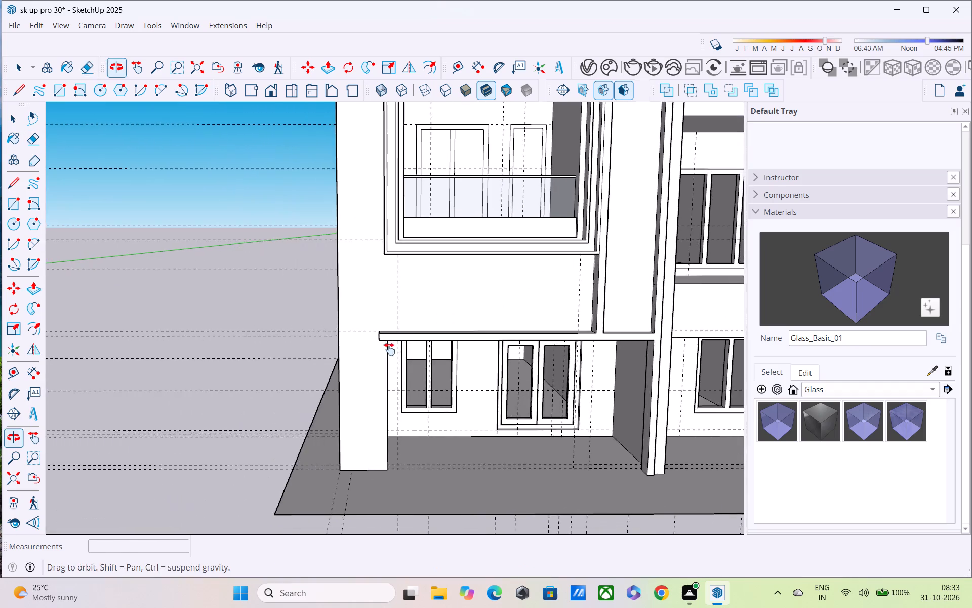
middle_click_drag(389, 349, 391, 349)
scroll(395, 323, "up", 1)
scroll(395, 322, "down", 6)
key("space")
scroll(255, 299, "down", 6)
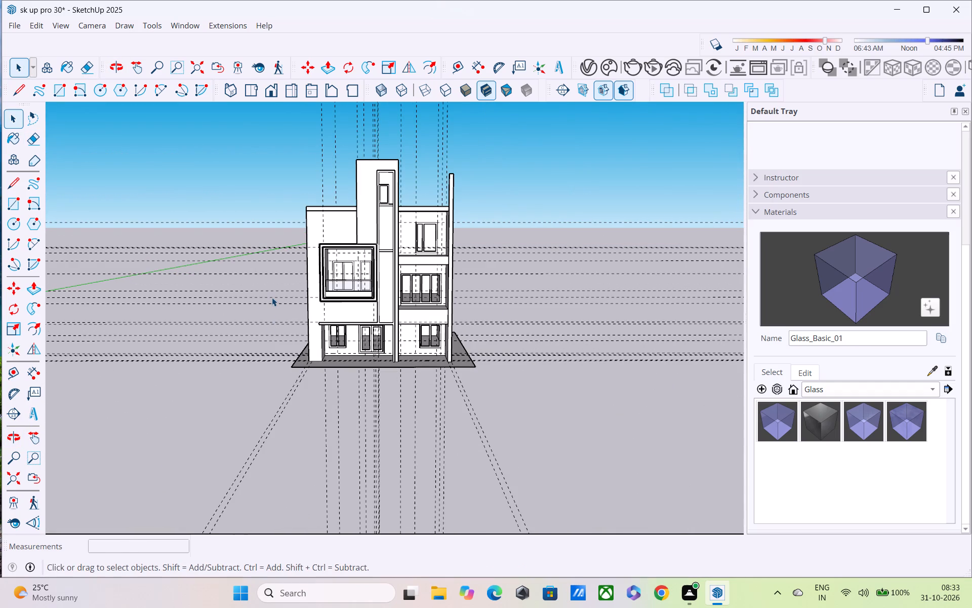
scroll(274, 296, "up", 4)
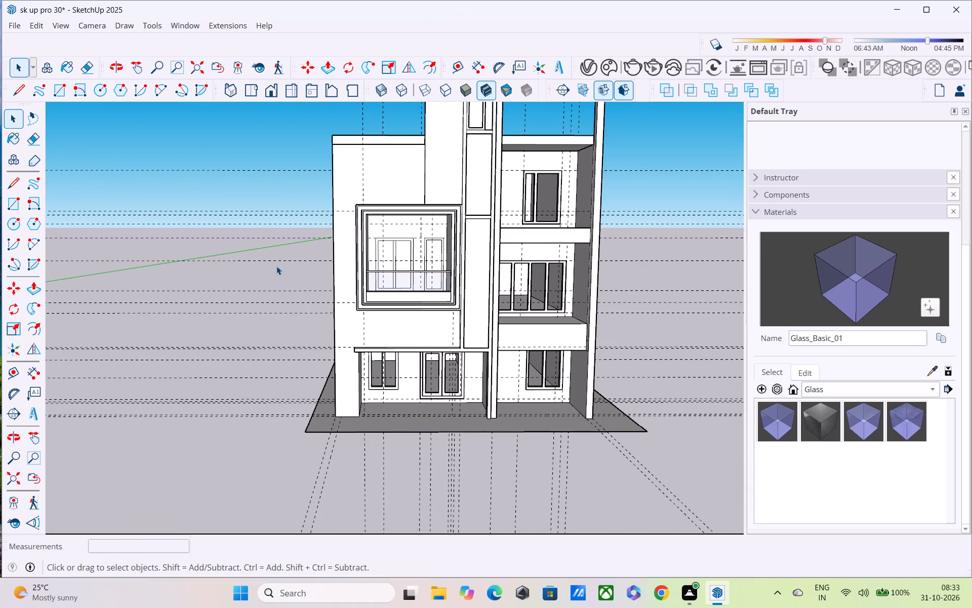
middle_click_drag(277, 261, 354, 268, "shift")
scroll(380, 262, "down", 3)
middle_click_drag(380, 262, 259, 220)
middle_click_drag(256, 220, 259, 224, "shift")
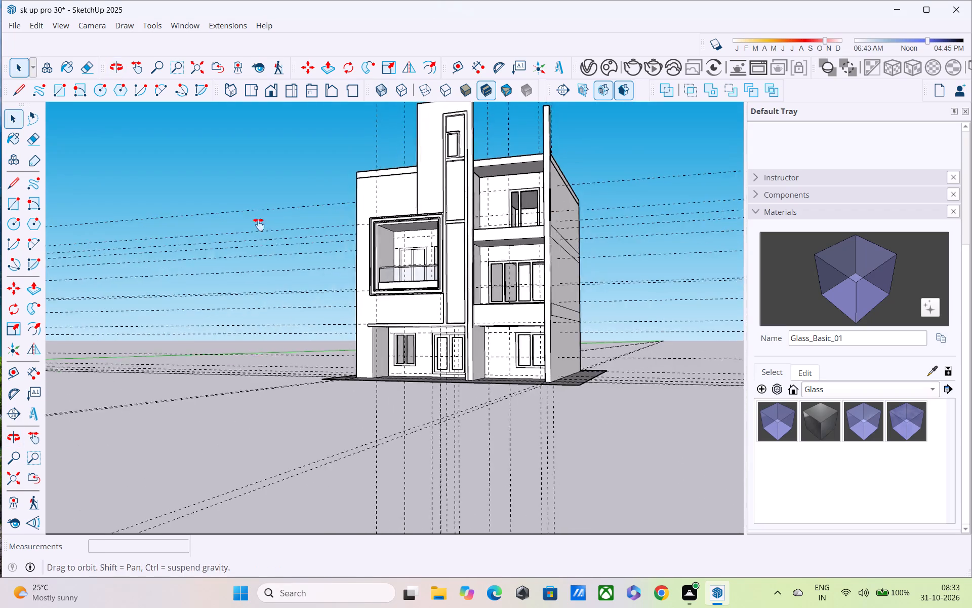
middle_click_drag(259, 224, 279, 271, "shift")
scroll(425, 222, "up", 3)
middle_click_drag(447, 193, 356, 315, "shift")
scroll(450, 255, "up", 4)
middle_click_drag(420, 239, 421, 78, "shift")
scroll(331, 231, "up", 2)
scroll(328, 237, "down", 1)
middle_click_drag(335, 257, 362, 363)
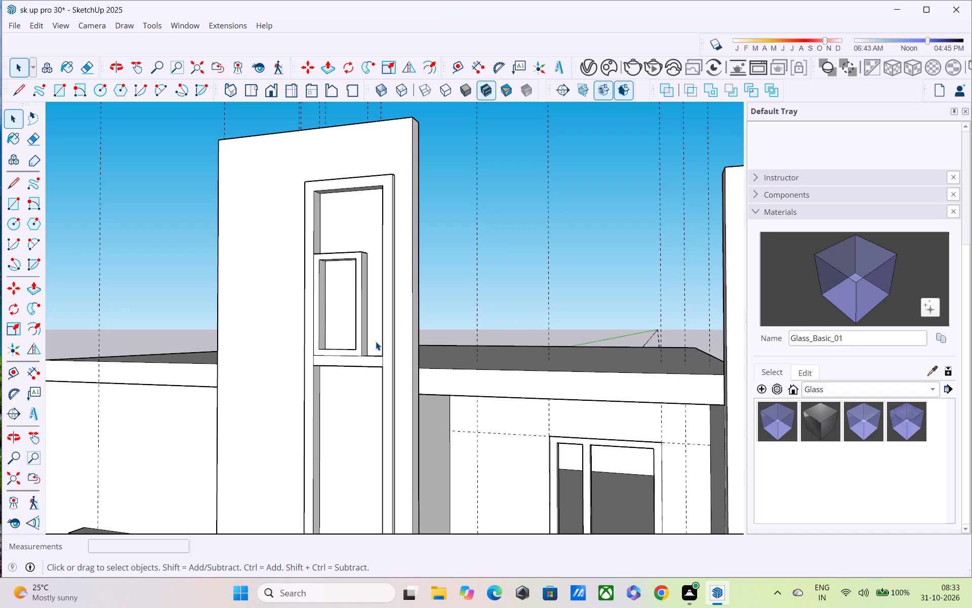
scroll(376, 341, "down", 3)
middle_click_drag(376, 341, 396, 71, "shift")
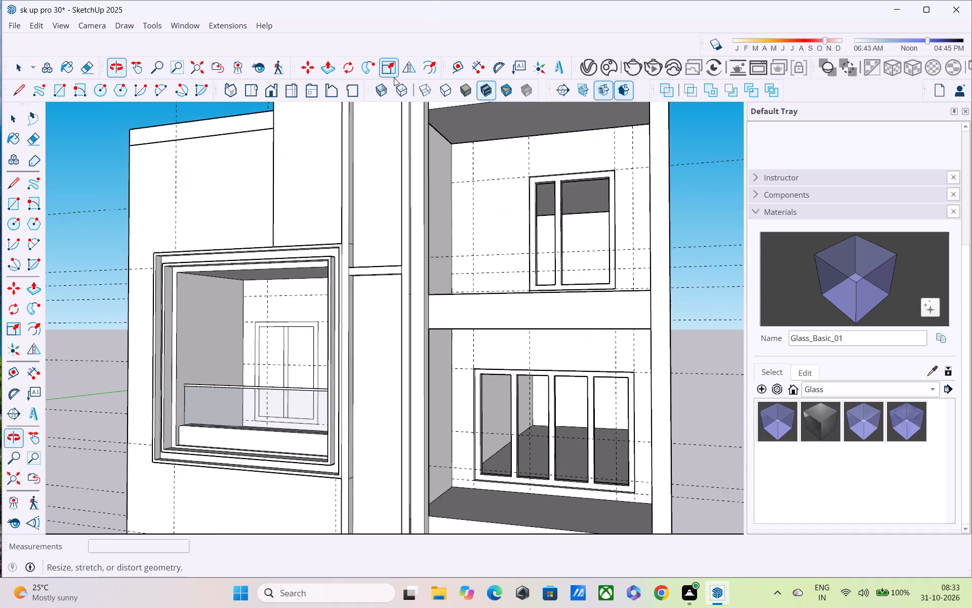
scroll(393, 89, "up", 1)
scroll(390, 123, "down", 4)
middle_click_drag(390, 207, 232, 289)
scroll(258, 263, "up", 1)
middle_click_drag(258, 263, 321, 131)
scroll(327, 121, "down", 4)
middle_click_drag(391, 188, 418, 204)
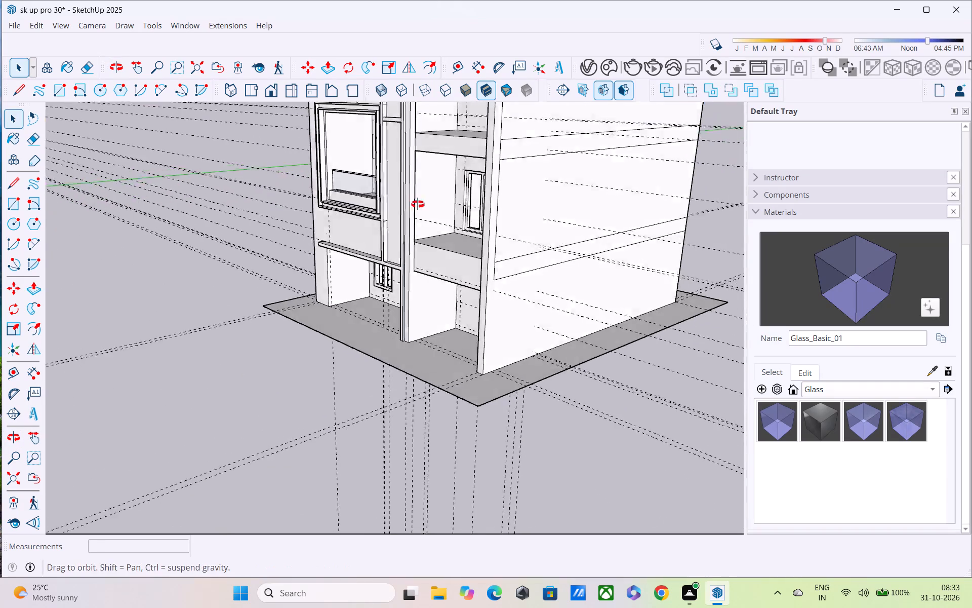
middle_click_drag(418, 204, 479, 185)
Reverse the wrongly oriented narrow face along the lower part of the tower's pier.
scroll(411, 256, "up", 17)
middle_click_drag(415, 243, 414, 242)
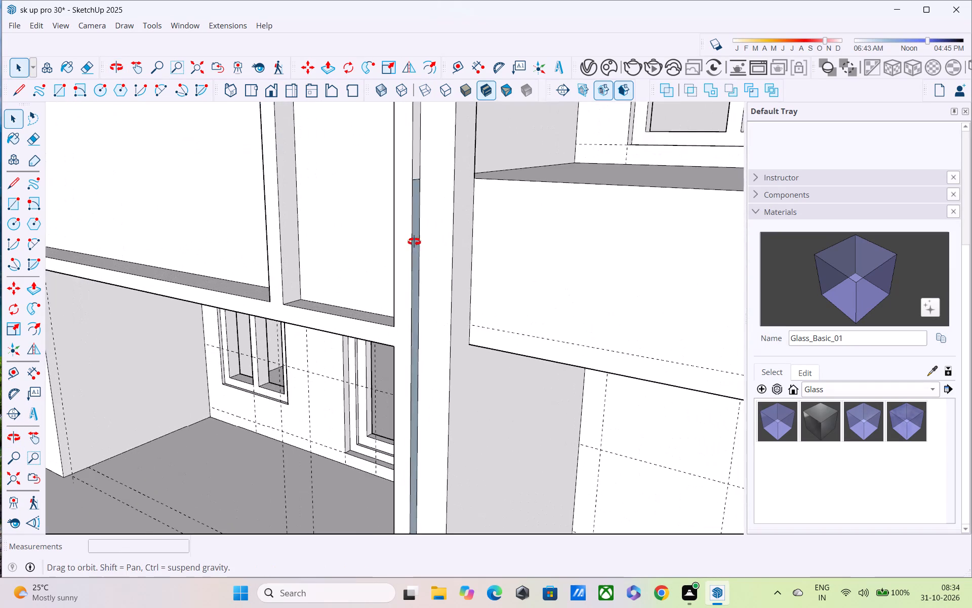
middle_click_drag(414, 242, 321, 218)
scroll(321, 218, "up", 1)
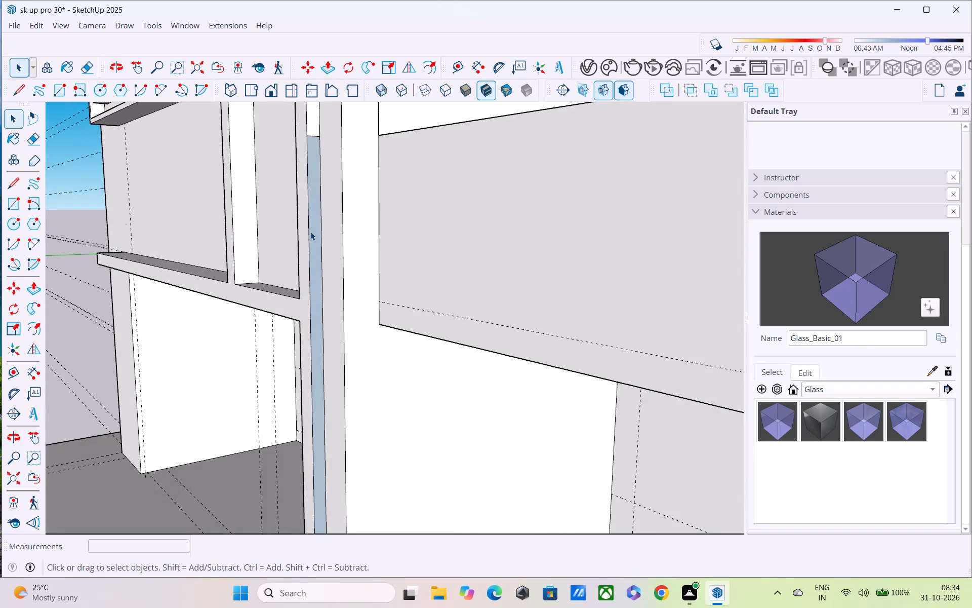
left_click(314, 234)
right_click(313, 235)
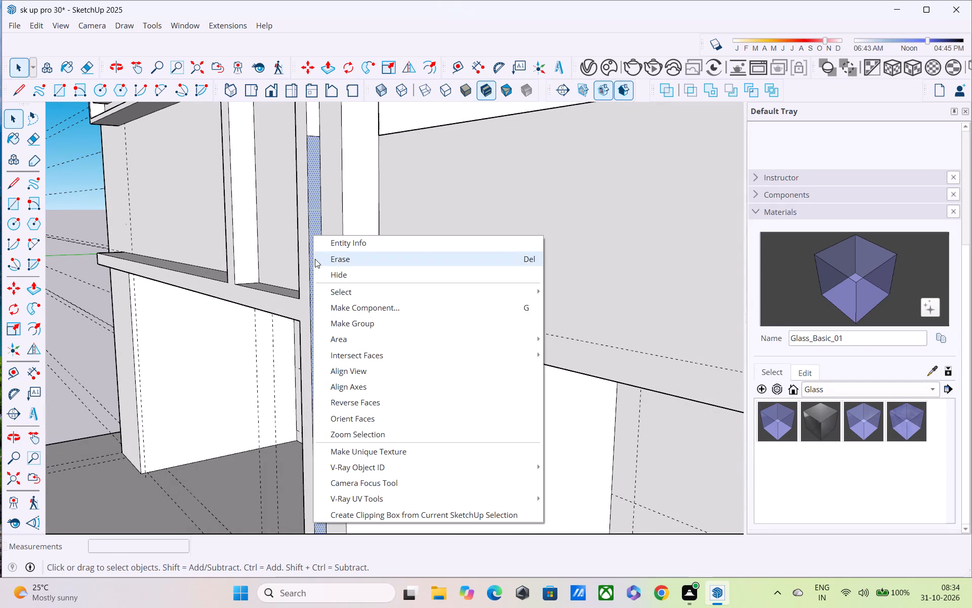
left_click(349, 399)
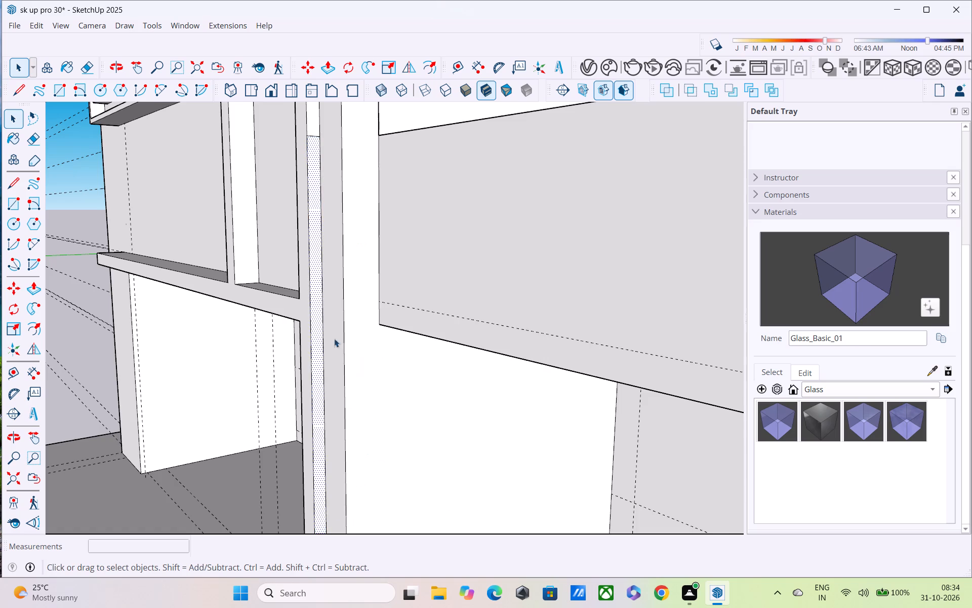
Erase the leftover horizontal seam edges on the narrow side strip running up the tower's pier and frame.
scroll(334, 322, "down", 2)
middle_click_drag(390, 270, 399, 167)
scroll(398, 174, "down", 5)
middle_click_drag(392, 196, 394, 364)
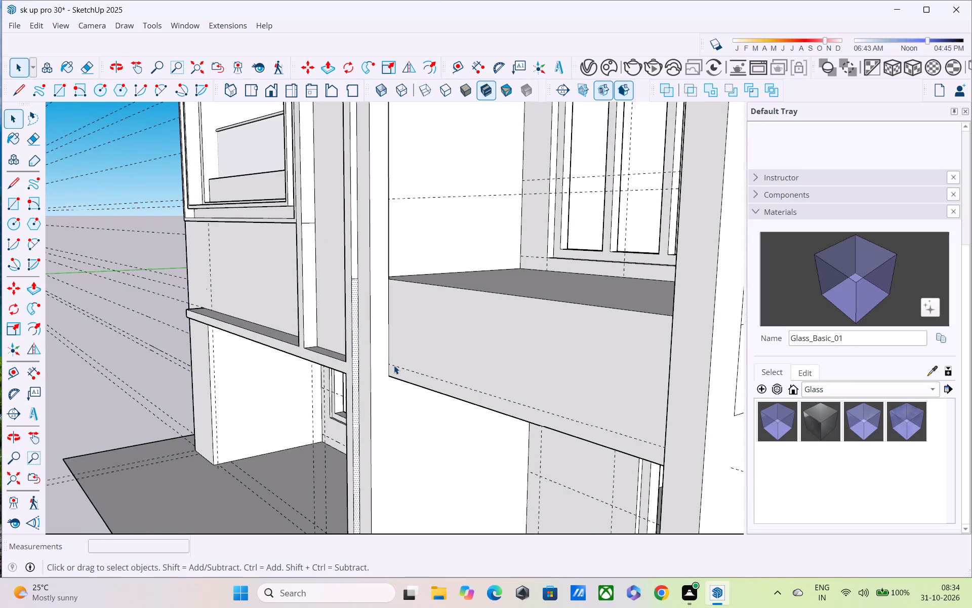
key("e")
scroll(384, 353, "up", 5)
scroll(347, 215, "up", 4)
left_click_drag(338, 246, 337, 273)
scroll(337, 271, "down", 6)
middle_click_drag(340, 295, 344, 451, "shift")
scroll(344, 451, "up", 1, "shift")
scroll(349, 368, "down", 6)
scroll(351, 301, "down", 4)
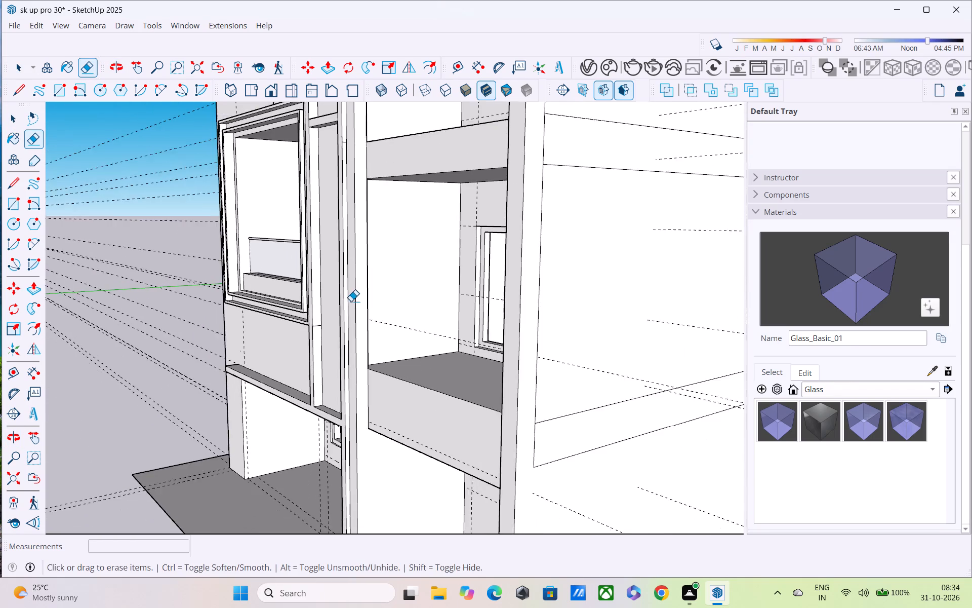
middle_click_drag(351, 301, 354, 334)
scroll(339, 350, "up", 10)
left_click_drag(305, 359, 303, 373)
middle_click_drag(301, 343, 337, 524, "shift")
scroll(337, 222, "down", 9)
middle_click_drag(350, 238, 402, 355, "shift")
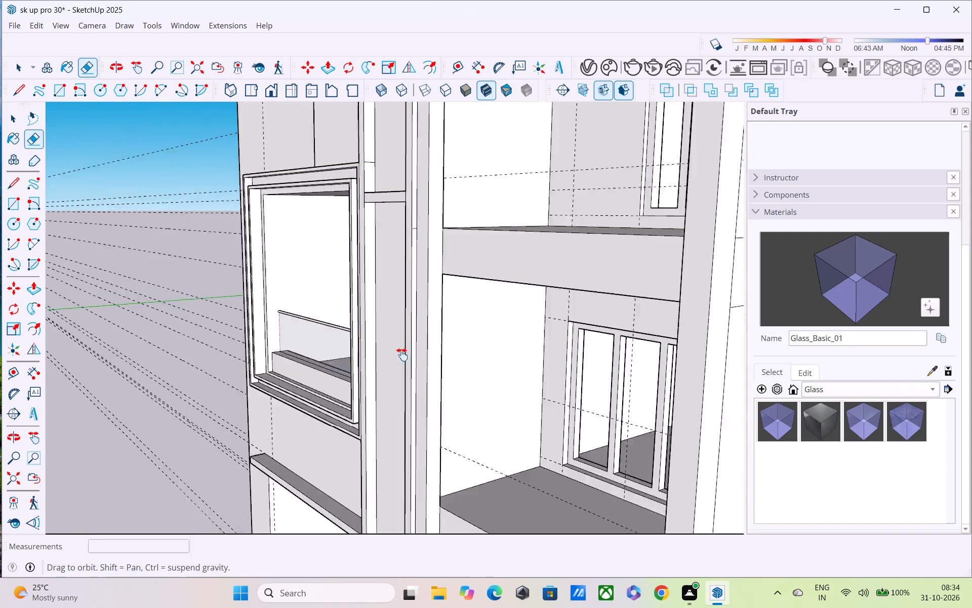
middle_click_drag(402, 355, 414, 403, "shift")
scroll(417, 285, "up", 3)
left_click_drag(396, 234, 396, 263)
middle_click_drag(395, 251, 412, 480, "shift")
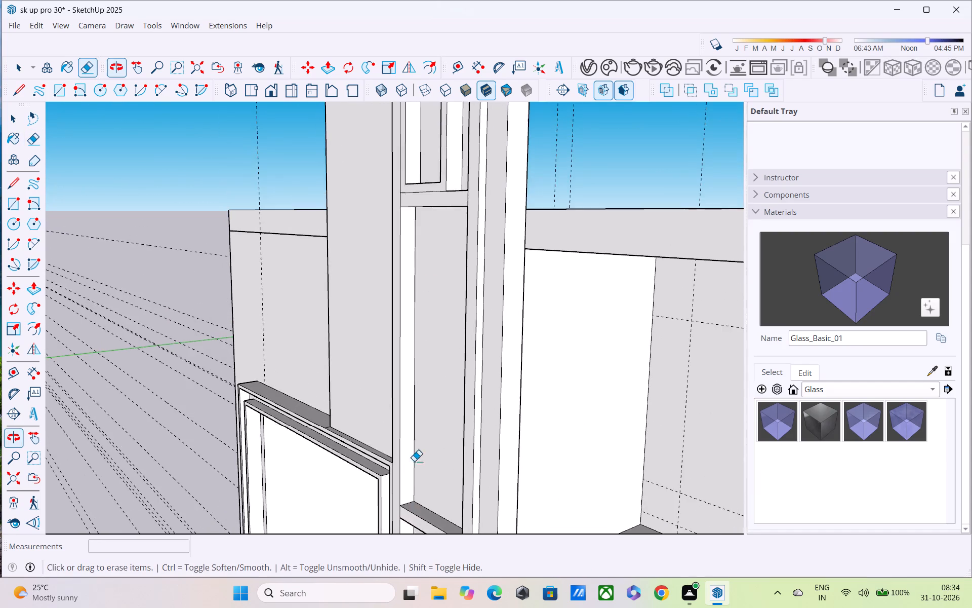
Examine the tower frame and balcony recess from above and below for remaining seam edges.
scroll(413, 224, "down", 2)
middle_click_drag(496, 581, 506, 607, "shift")
middle_click_drag(426, 232, 456, 578)
scroll(451, 426, "up", 4)
middle_click_drag(453, 408, 465, 394)
scroll(463, 396, "down", 1)
middle_click_drag(465, 394, 877, 364)
middle_click_drag(495, 362, 473, 118, "shift")
middle_click_drag(427, 315, 459, 56)
scroll(444, 269, "up", 3)
middle_click_drag(443, 242, 440, 22, "shift")
scroll(396, 405, "up", 2)
scroll(394, 398, "down", 8)
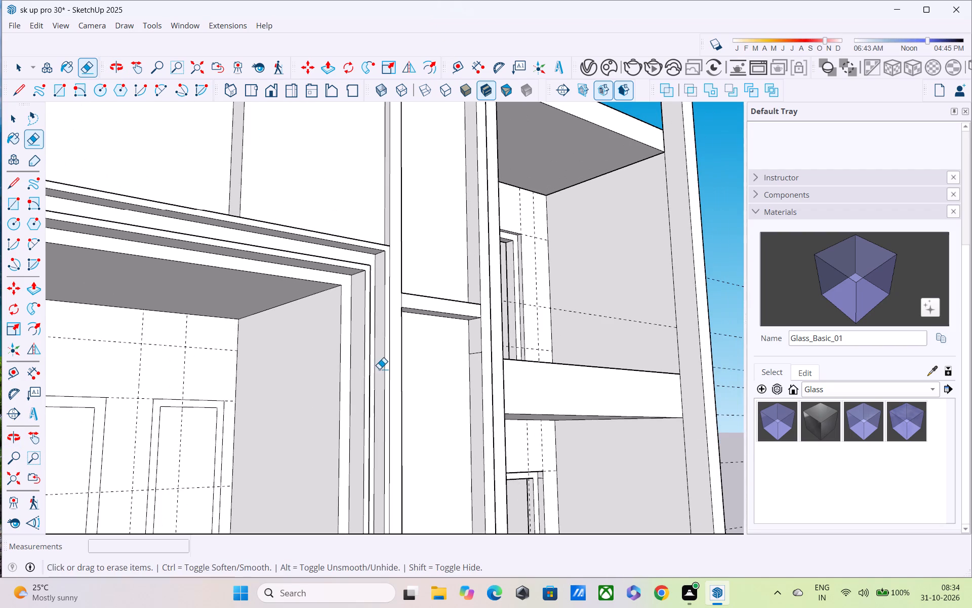
scroll(247, 426, "up", 1)
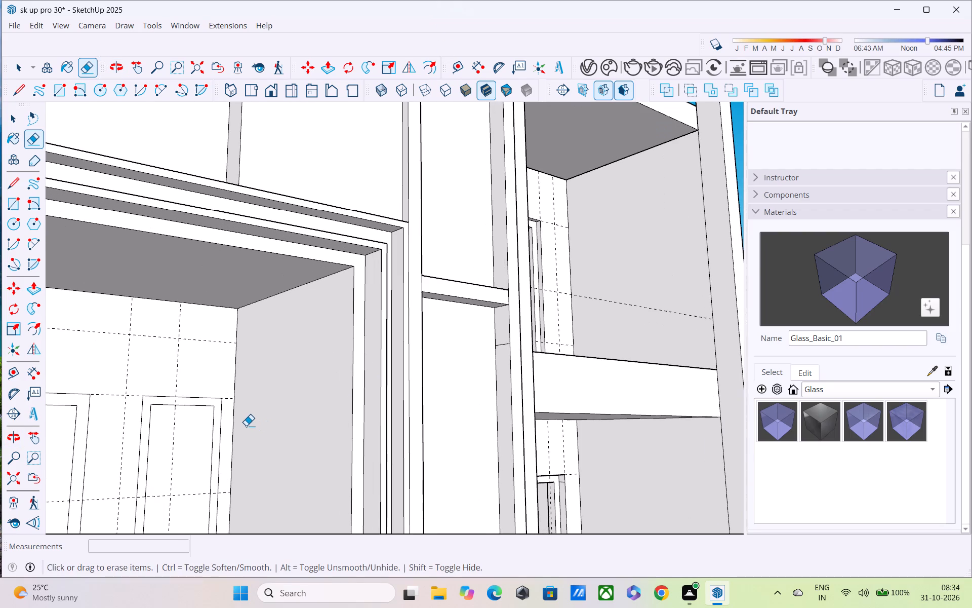
Erase the short edges at the top and bottom of the double balcony window's mullion to merge it with the frame.
middle_click_drag(250, 398, 311, 227, "shift")
scroll(295, 260, "down", 2)
middle_click_drag(288, 299, 163, 390)
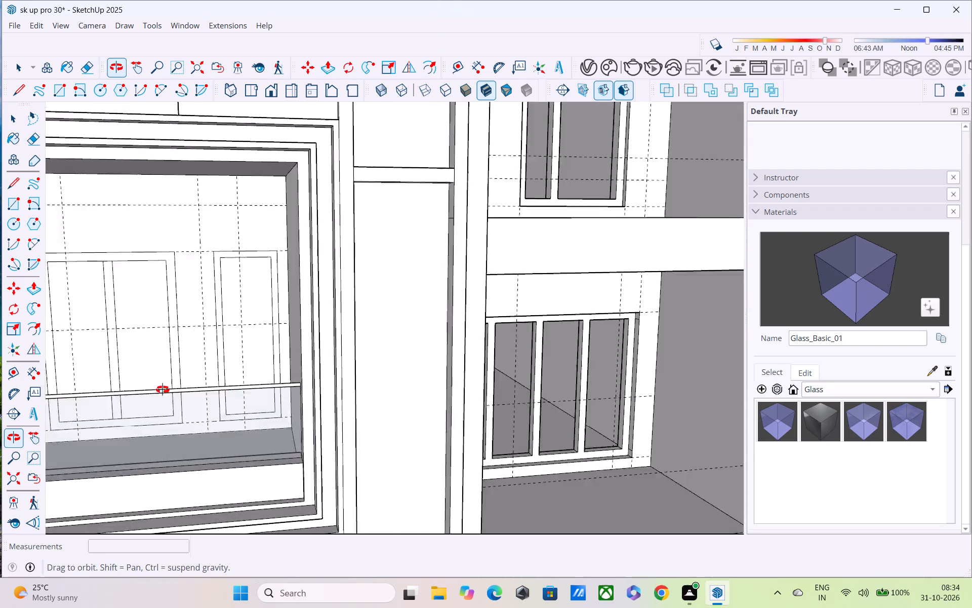
middle_click_drag(163, 390, 283, 331)
scroll(295, 312, "up", 3)
key("space")
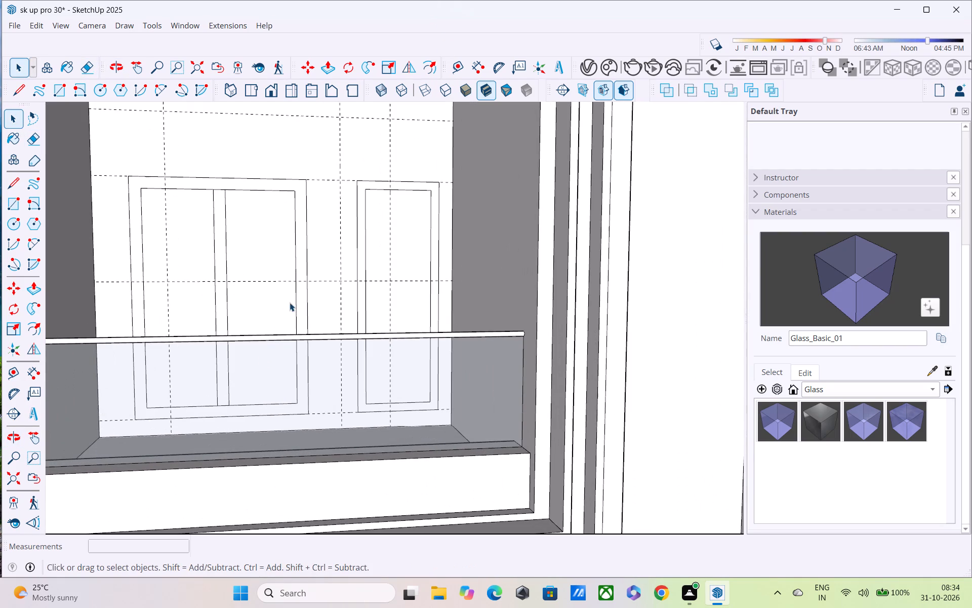
key("p")
scroll(227, 260, "up", 3)
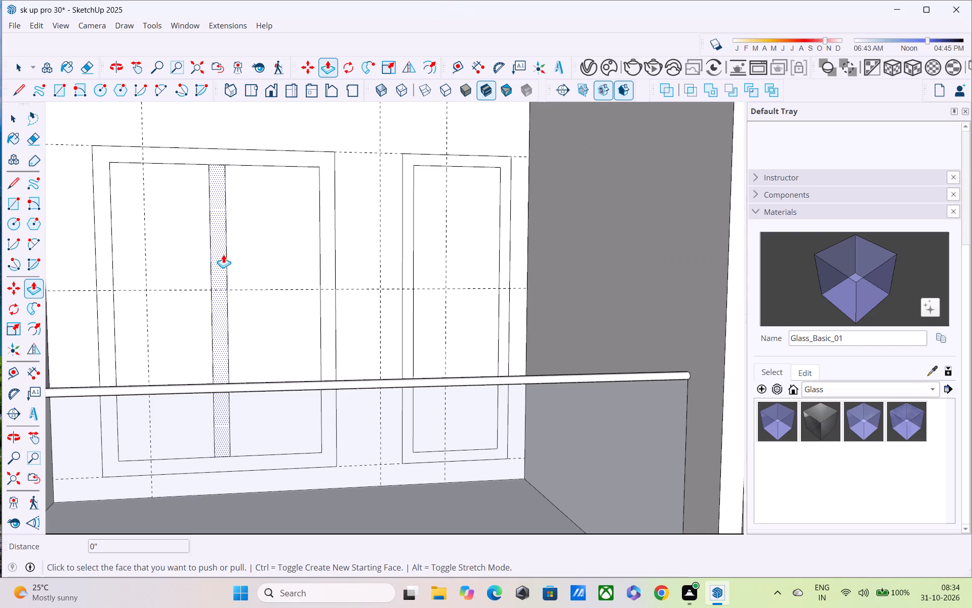
key("space")
key("e")
scroll(219, 230, "up", 4)
left_click_drag(218, 124, 213, 151)
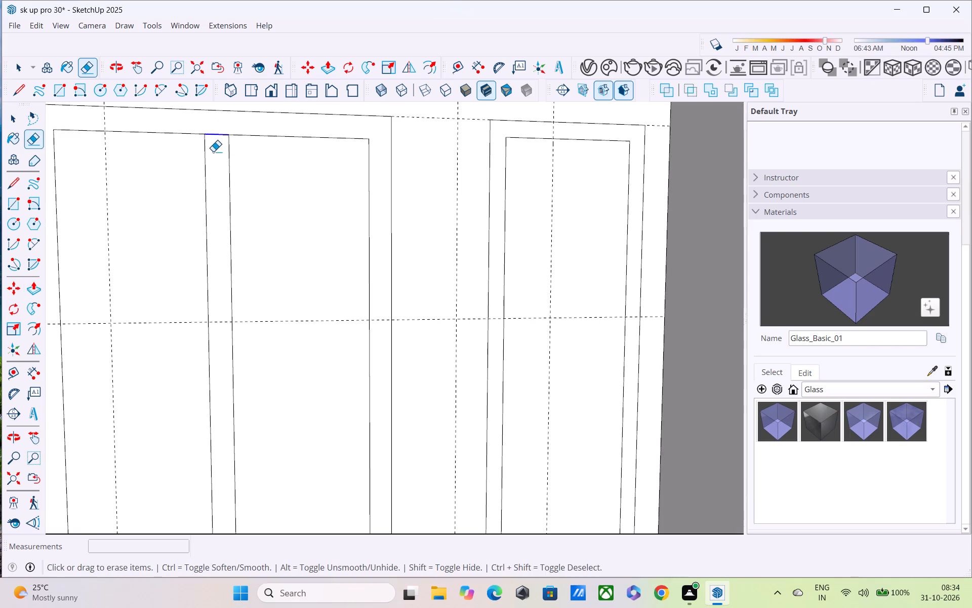
left_click_drag(213, 151, 213, 153)
scroll(198, 241, "down", 3)
middle_click_drag(192, 249, 227, 0, "shift")
middle_click_drag(227, 147, 224, 377, "shift")
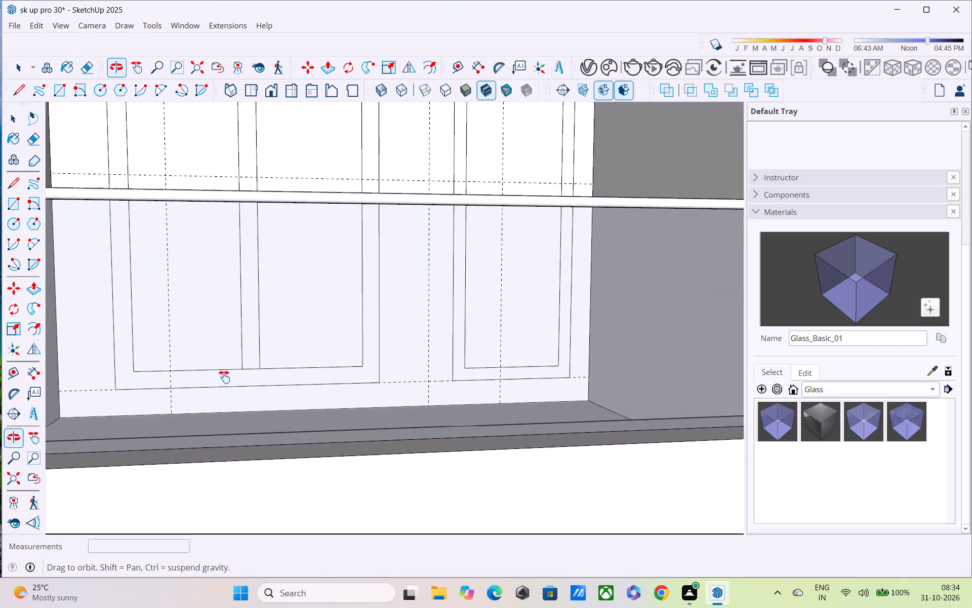
middle_click_drag(224, 377, 224, 377, "shift")
middle_click_drag(246, 268, 246, 411)
scroll(264, 341, "up", 3)
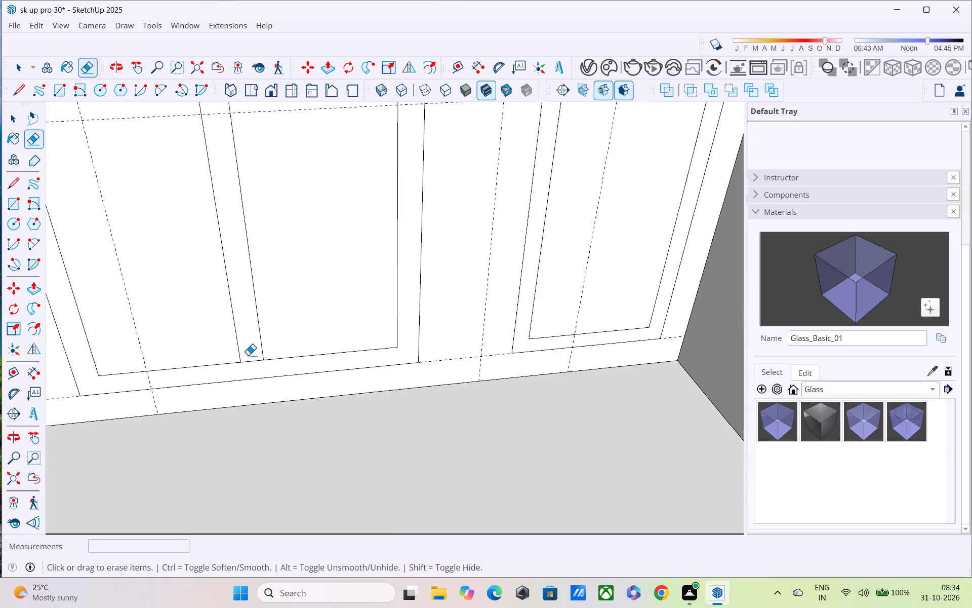
left_click_drag(248, 355, 249, 373)
middle_click_drag(303, 351, 183, 331, "shift")
middle_click_drag(293, 321, 308, 443, "shift")
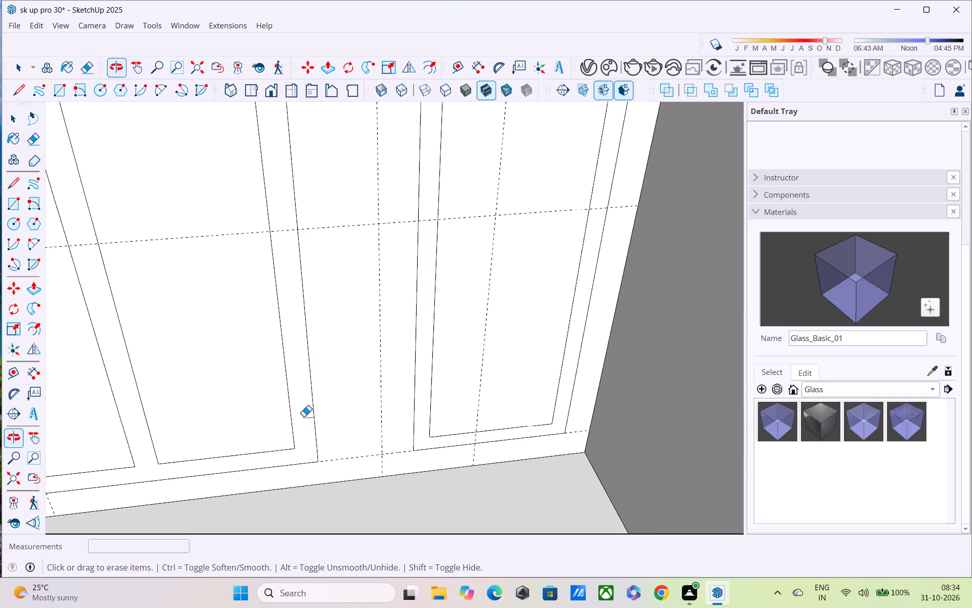
Pull the double balcony window's merged frame out 3 1/16" from the wall.
key("p")
left_click(300, 411)
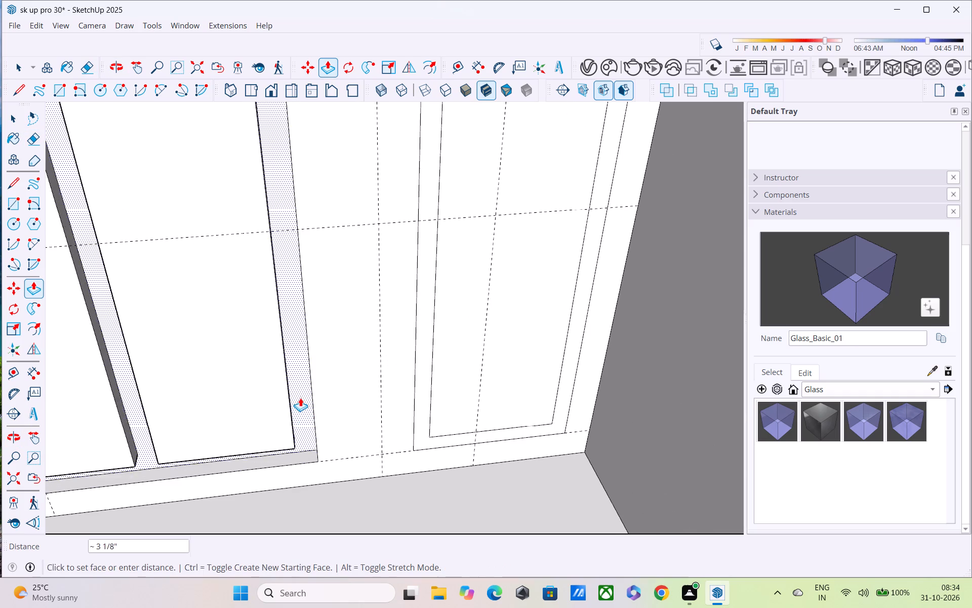
left_click(302, 400)
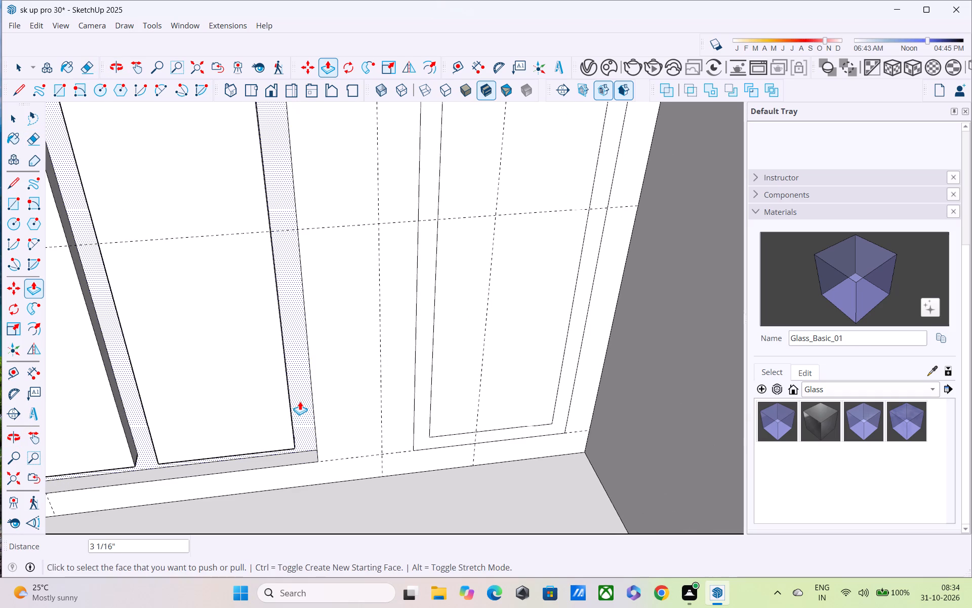
Push both panes of the double balcony window 9" into the wall.
scroll(300, 401, "down", 2)
middle_click_drag(299, 402, 367, 420)
left_click_drag(320, 403, 323, 312)
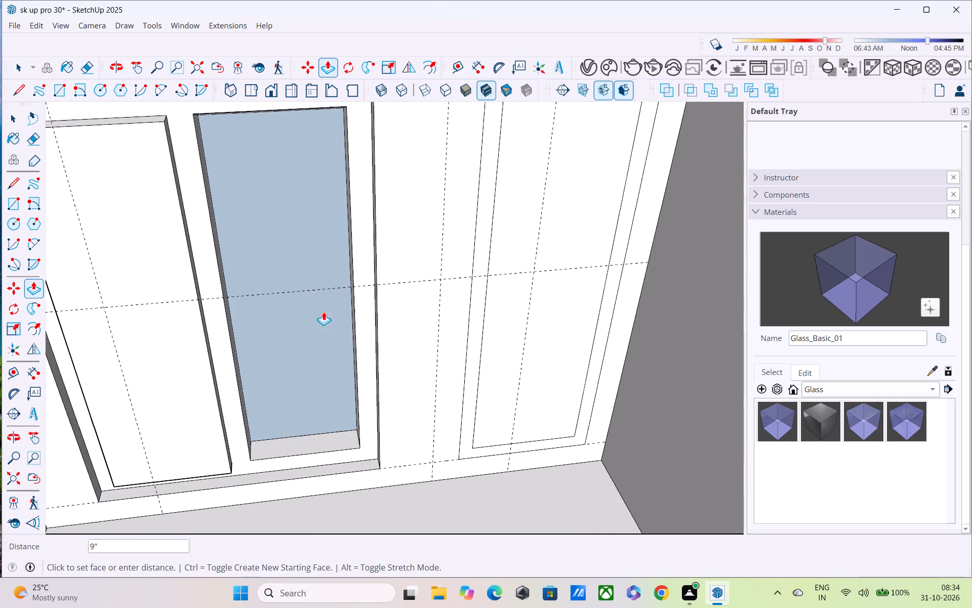
left_click_drag(140, 389, 164, 314)
Pull the narrow single balcony window's frame out from the wall and push its pane in 9".
scroll(175, 384, "down", 1)
middle_click_drag(178, 398, 145, 379)
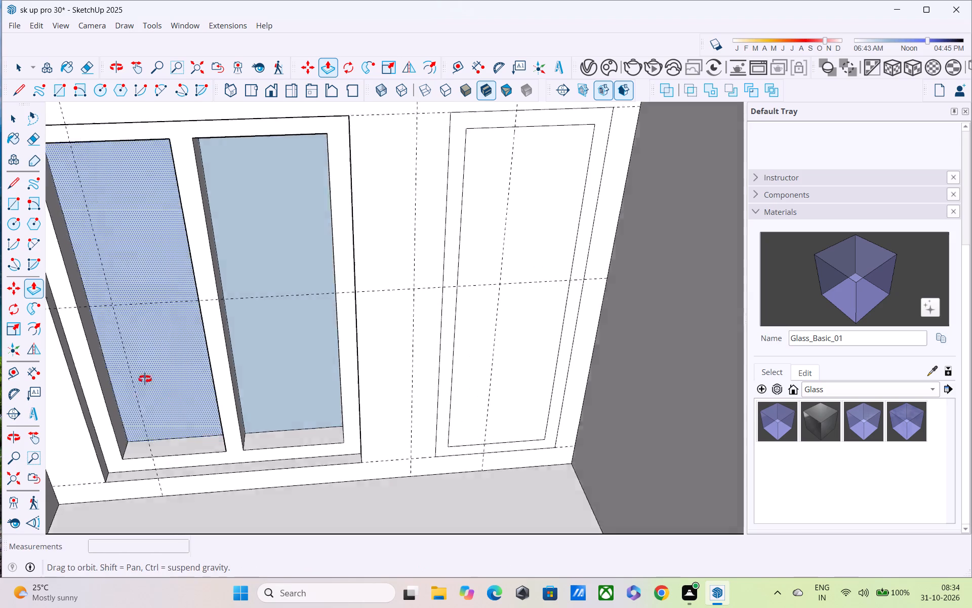
middle_click_drag(145, 379, 105, 341)
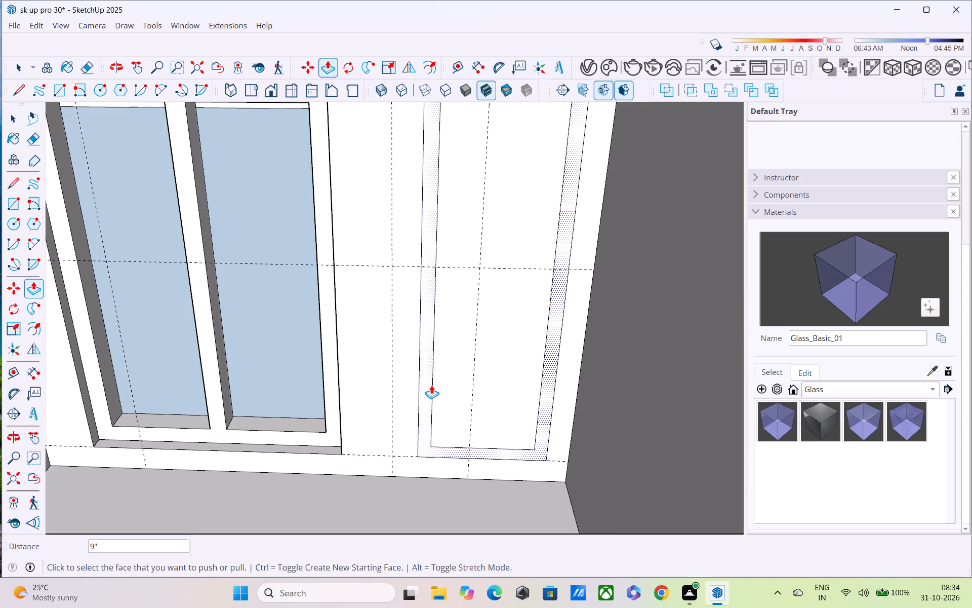
left_click(431, 385)
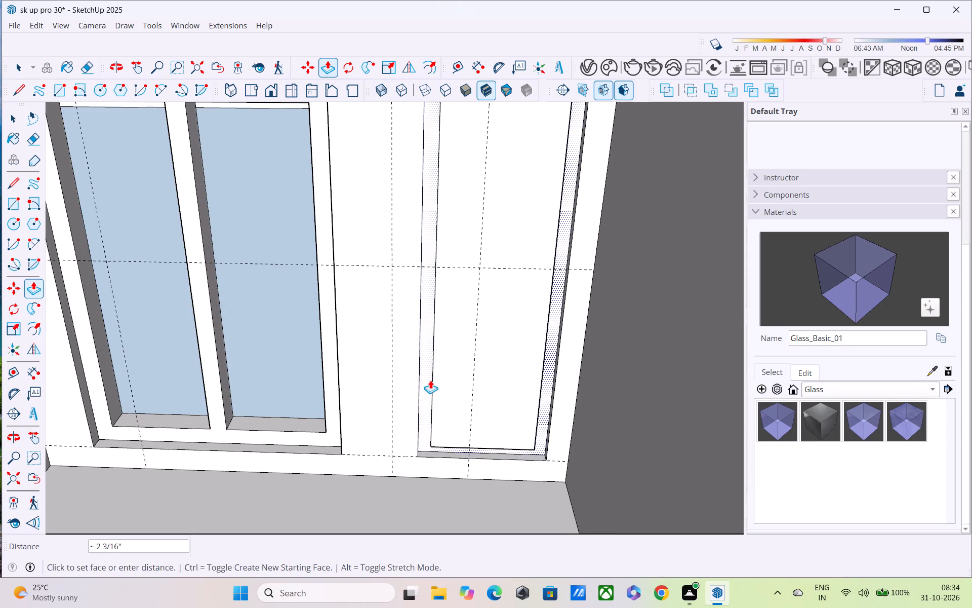
left_click(429, 376)
left_click_drag(449, 385, 469, 300)
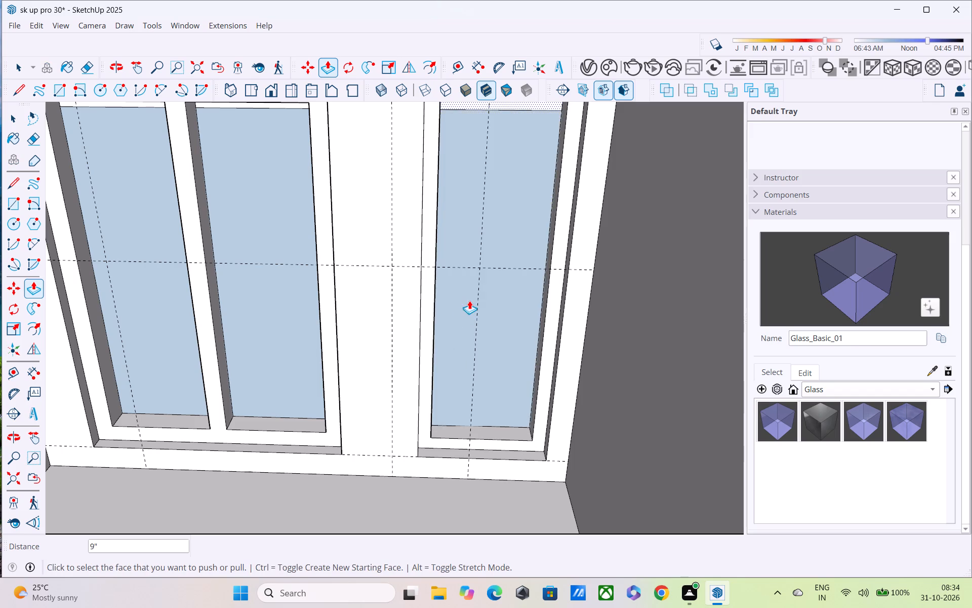
Examine the balcony windows, their panes and the surrounding recess from several angles and distances.
scroll(471, 298, "down", 5)
scroll(481, 240, "up", 1)
scroll(480, 257, "down", 1)
middle_click_drag(480, 257, 481, 177)
scroll(481, 173, "up", 1)
scroll(483, 177, "down", 4)
middle_click_drag(466, 258, 461, 258)
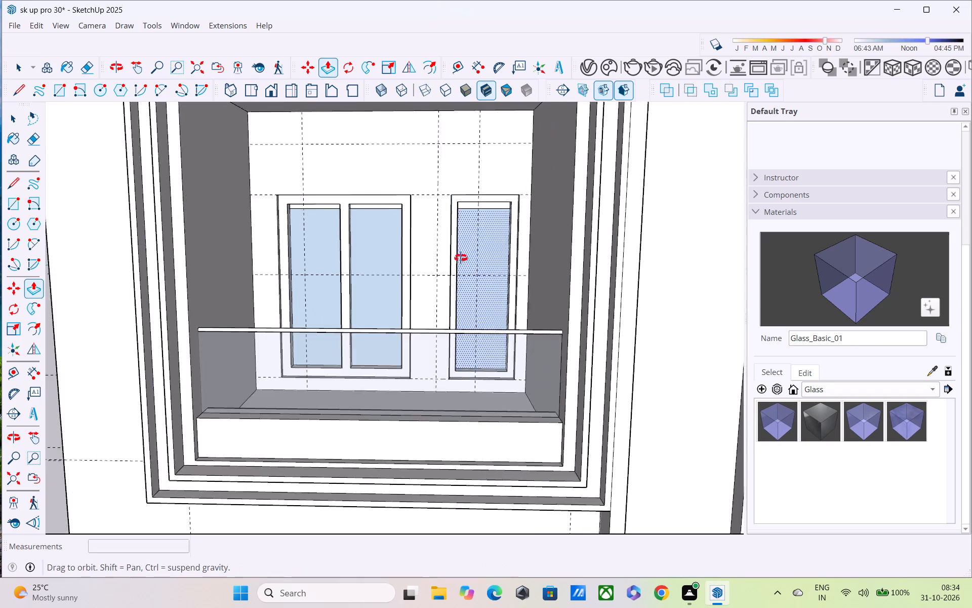
middle_click_drag(461, 258, 389, 230)
scroll(394, 238, "down", 4)
middle_click_drag(388, 280, 459, 230)
scroll(460, 230, "up", 1)
scroll(463, 234, "down", 2)
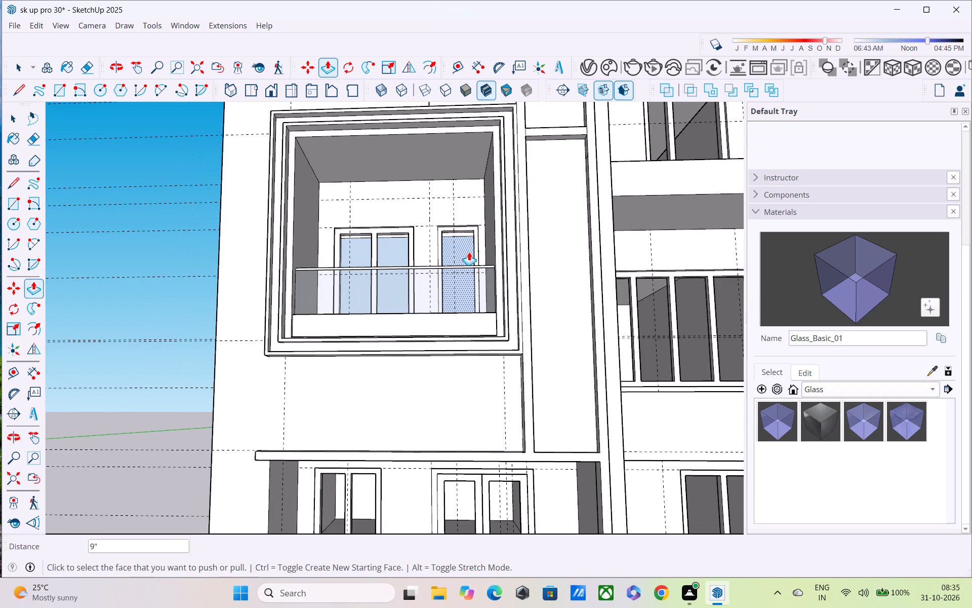
scroll(469, 249, "down", 5)
middle_click_drag(463, 263, 409, 374)
scroll(401, 389, "up", 13)
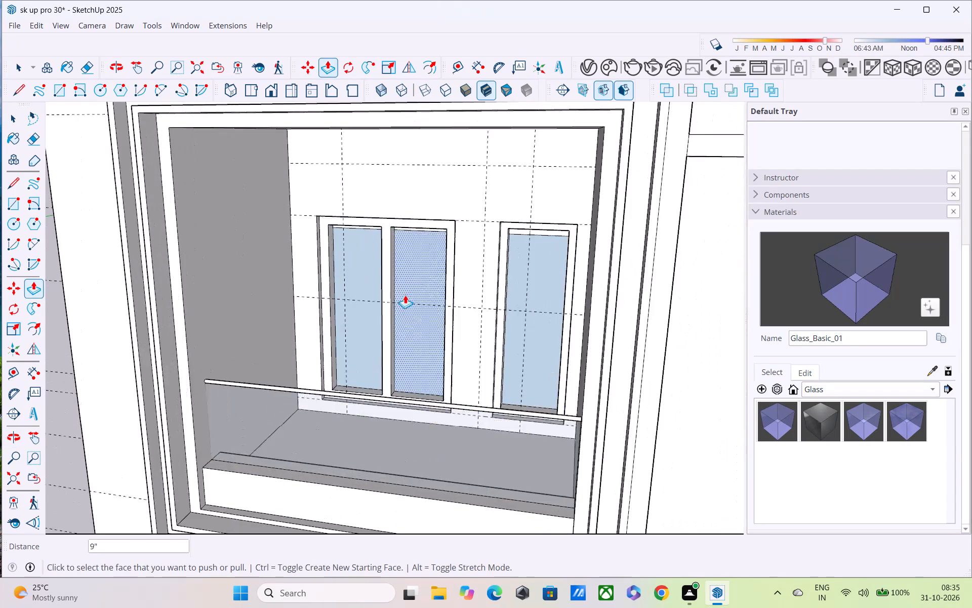
scroll(405, 295, "up", 6)
middle_click_drag(403, 280, 461, 208)
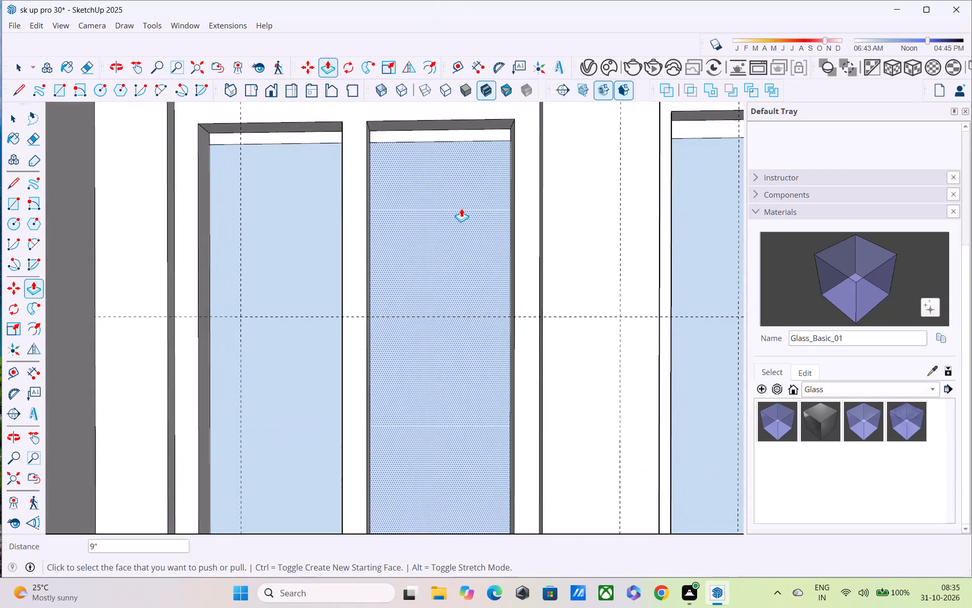
Undo the narrow single balcony window's frame and pane edits and the double balcony window's two pane pushes.
key("ctrl+z")
key("ctrl+z")
key("z")
key("z")
key("z")
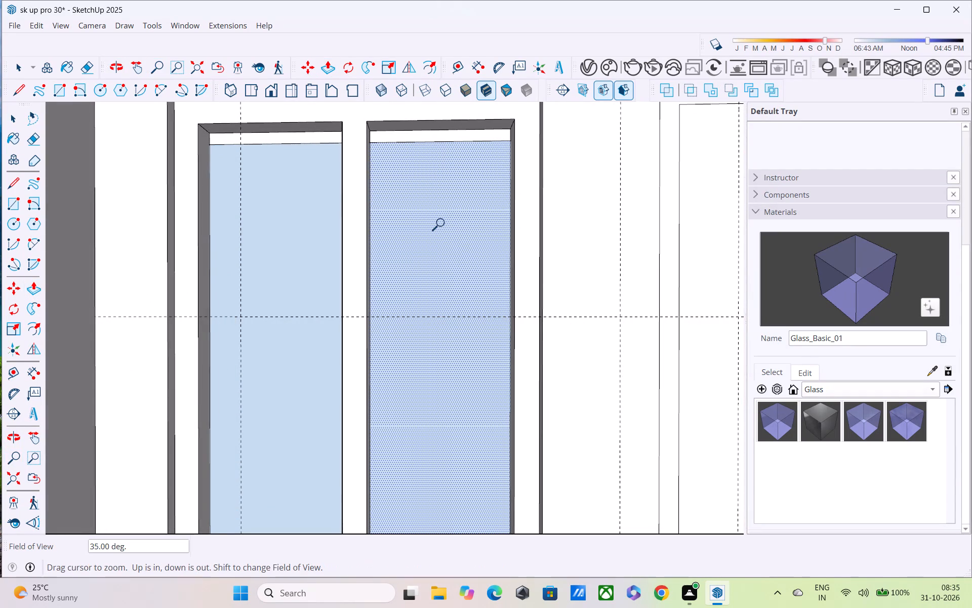
key("ctrl+z")
key("ctrl+z")
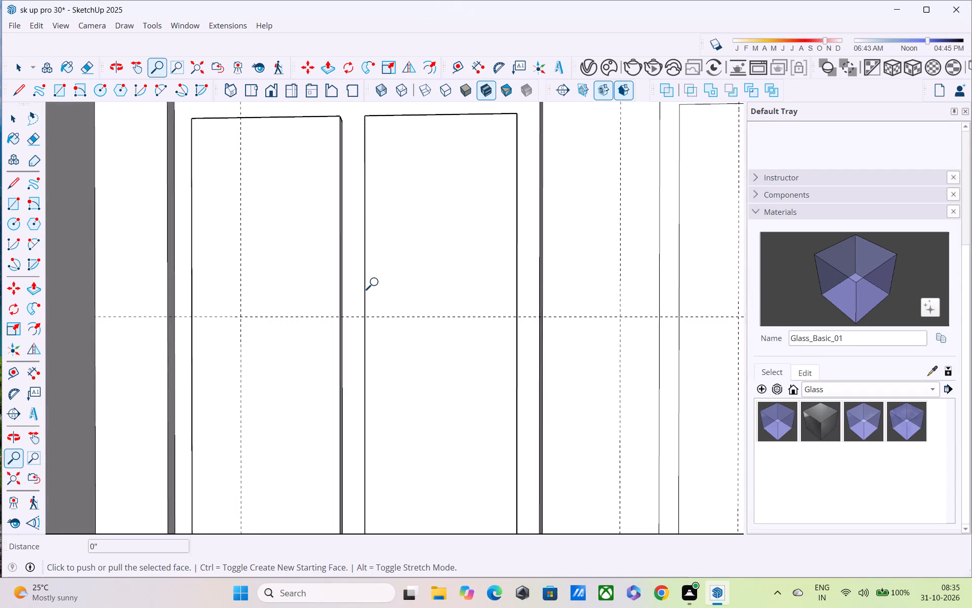
key("p")
key("space")
middle_click_drag(262, 328, 244, 350)
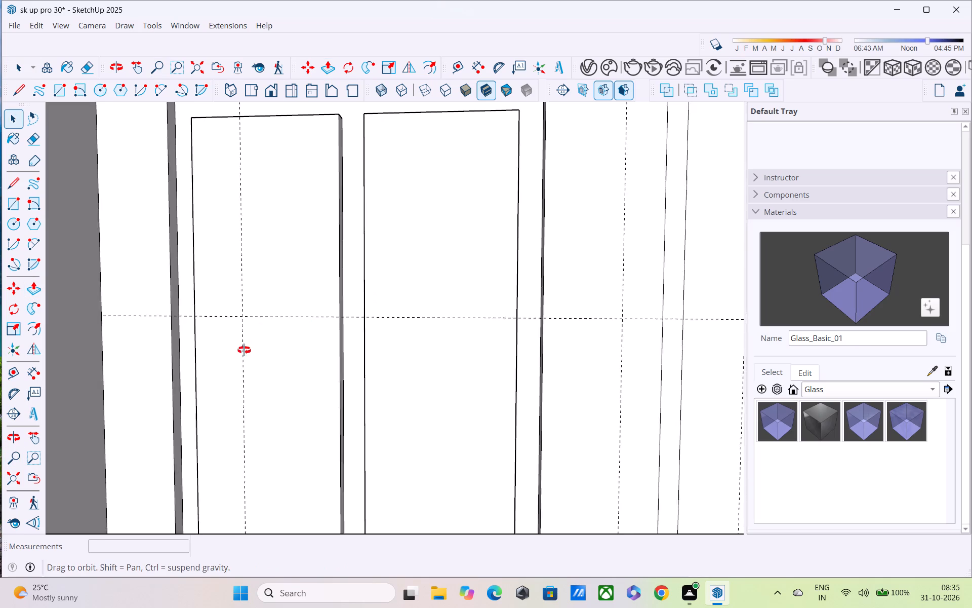
middle_click_drag(244, 350, 117, 406)
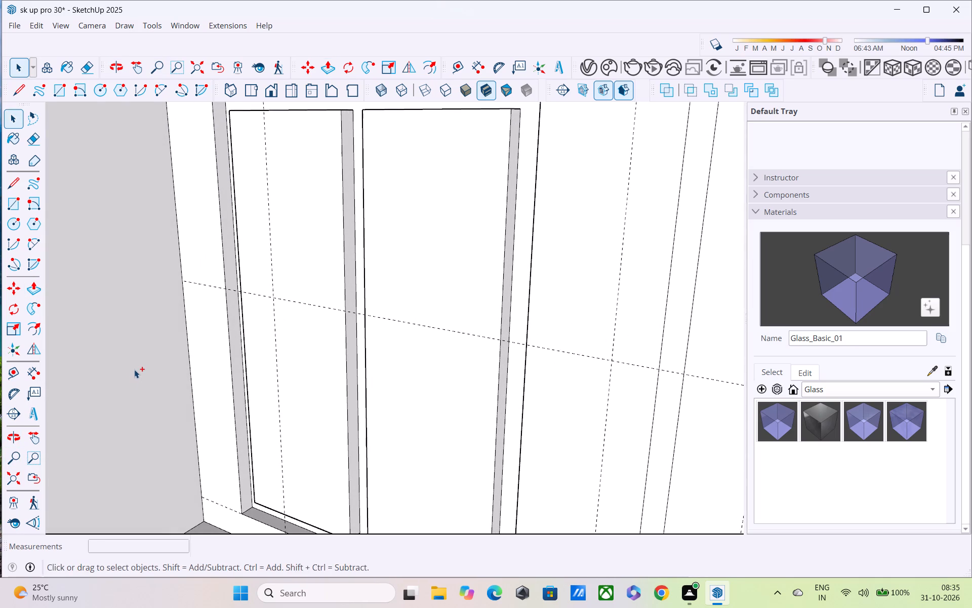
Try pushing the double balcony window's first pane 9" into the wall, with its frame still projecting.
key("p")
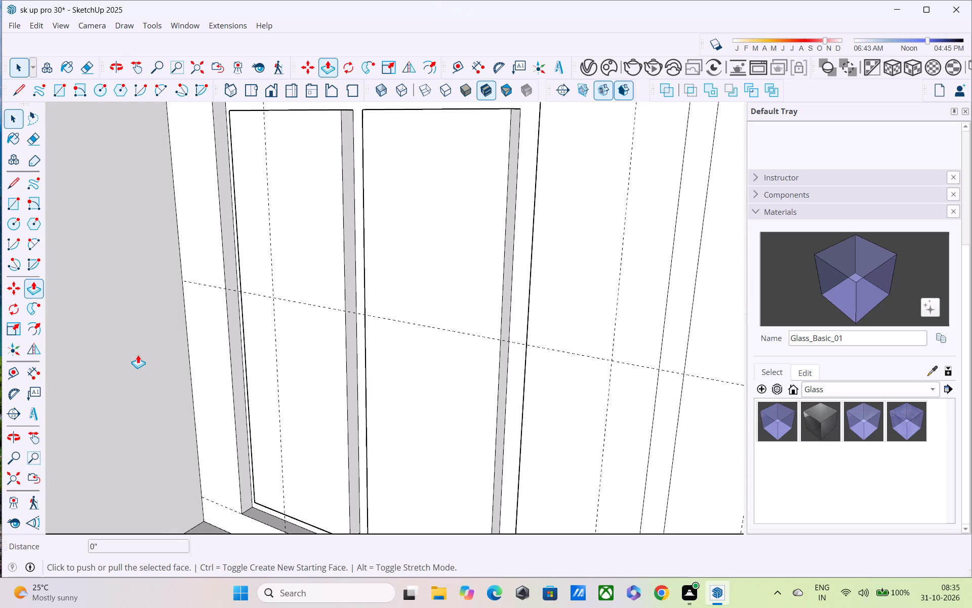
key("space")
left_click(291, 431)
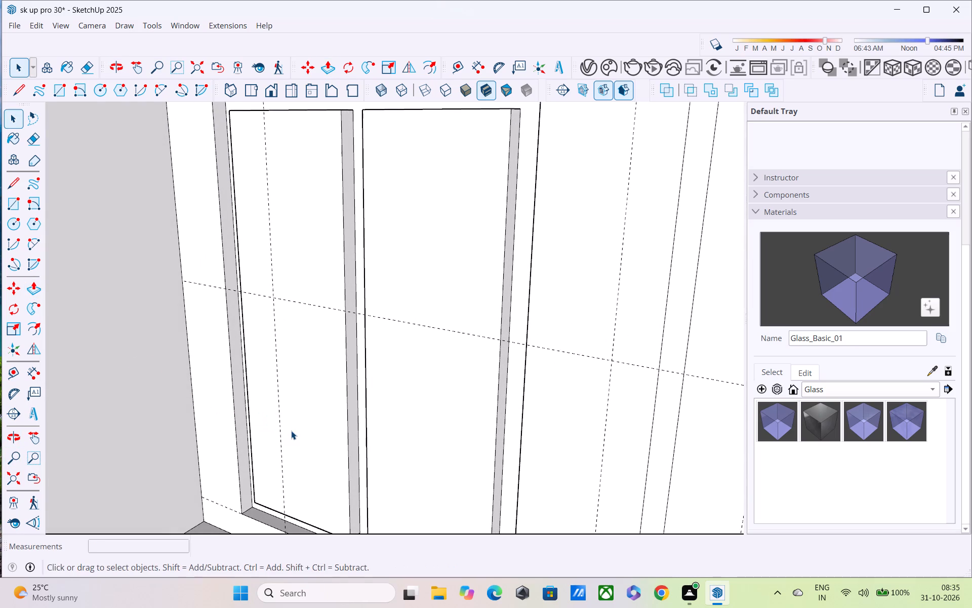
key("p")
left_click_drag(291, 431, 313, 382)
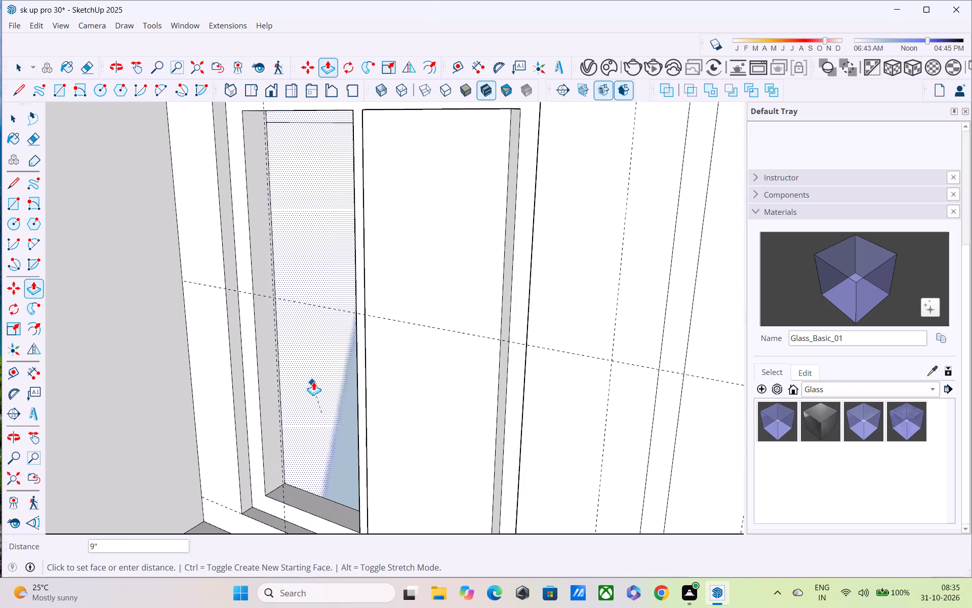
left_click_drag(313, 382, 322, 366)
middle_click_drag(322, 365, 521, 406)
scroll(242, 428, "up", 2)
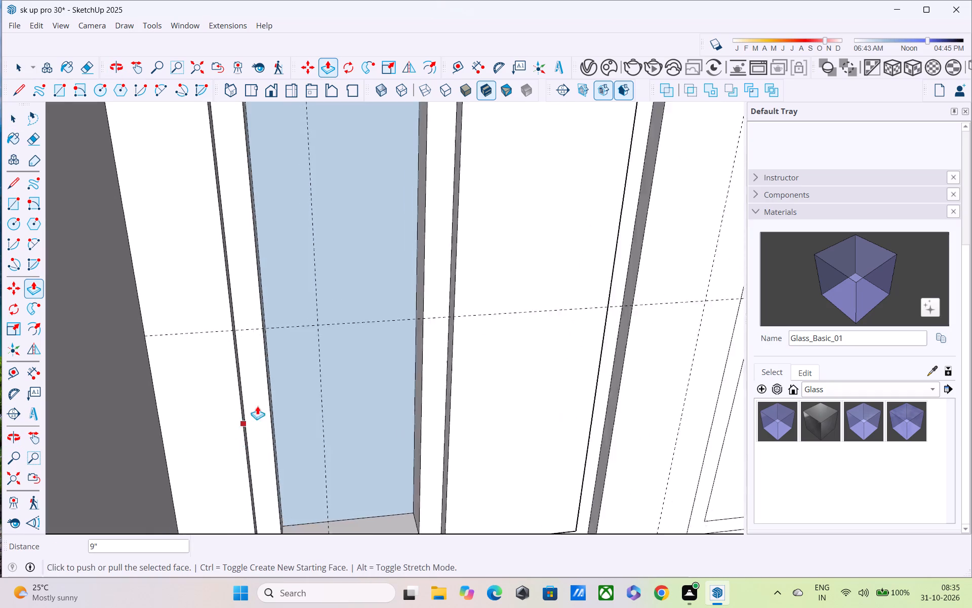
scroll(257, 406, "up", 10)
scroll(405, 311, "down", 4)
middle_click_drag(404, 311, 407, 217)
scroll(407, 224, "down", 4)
Undo the latest pane push and the double balcony window's frame pull-out.
key("ctrl+z")
key("ctrl+z")
scroll(407, 240, "down", 3)
middle_click_drag(397, 261, 336, 274)
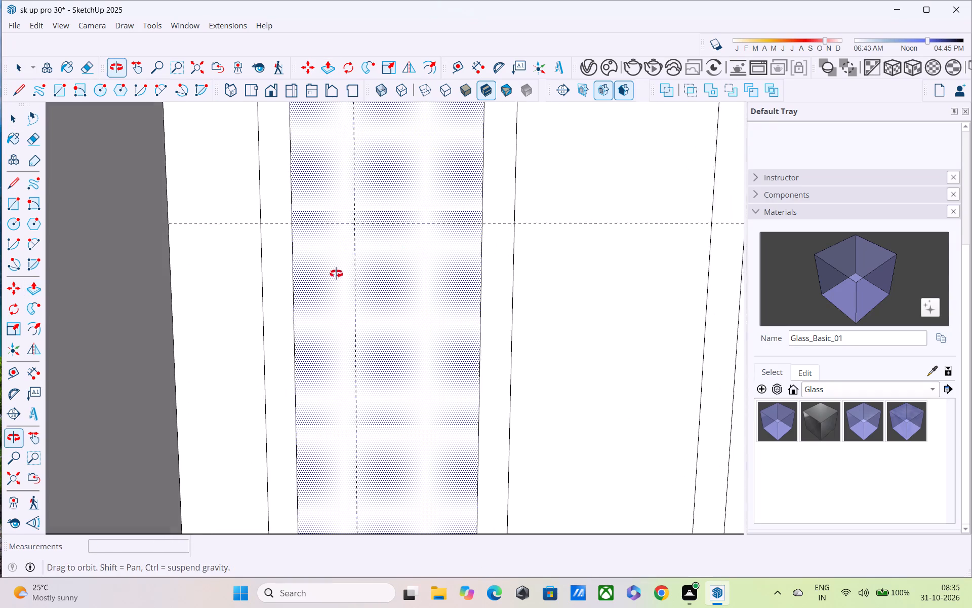
middle_click_drag(336, 274, 335, 274)
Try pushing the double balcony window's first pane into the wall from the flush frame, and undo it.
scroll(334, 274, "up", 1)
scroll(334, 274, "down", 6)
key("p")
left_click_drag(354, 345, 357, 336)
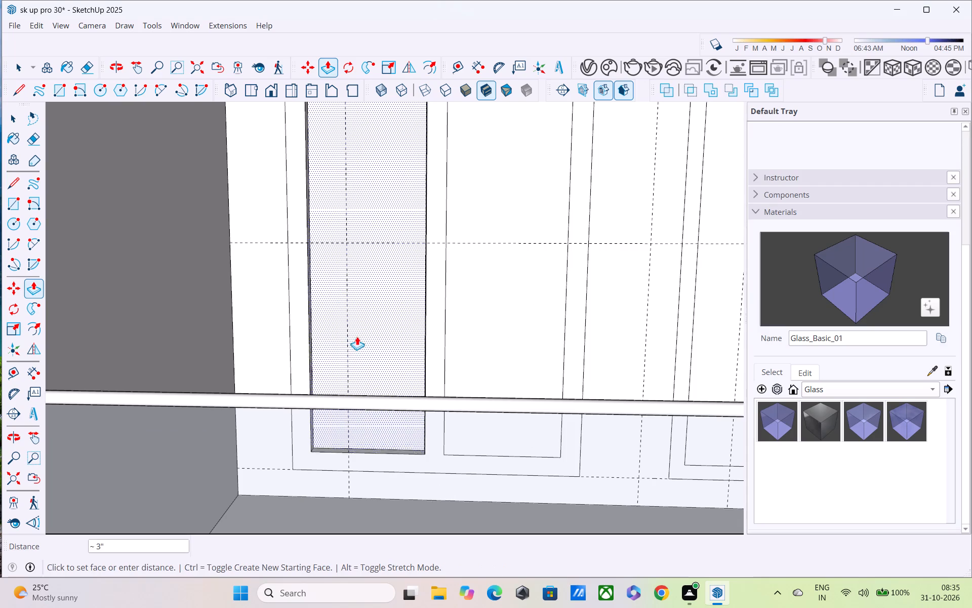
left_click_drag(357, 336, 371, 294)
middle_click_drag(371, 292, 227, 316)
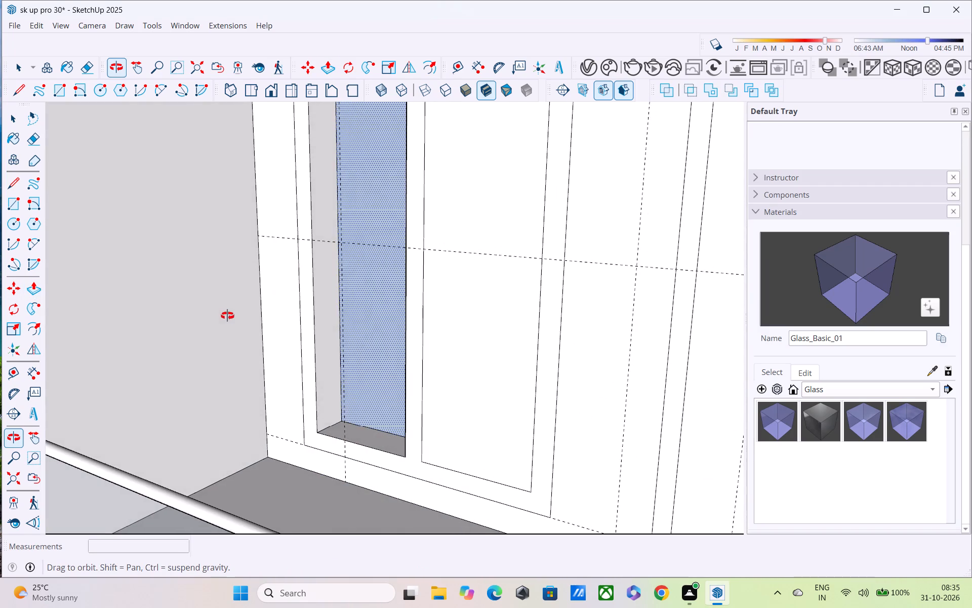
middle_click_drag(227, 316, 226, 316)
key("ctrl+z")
Examine the balcony recess, the front facade and the four-pane window of the neighbouring bay.
scroll(256, 304, "down", 6)
middle_click_drag(285, 355, 331, 333)
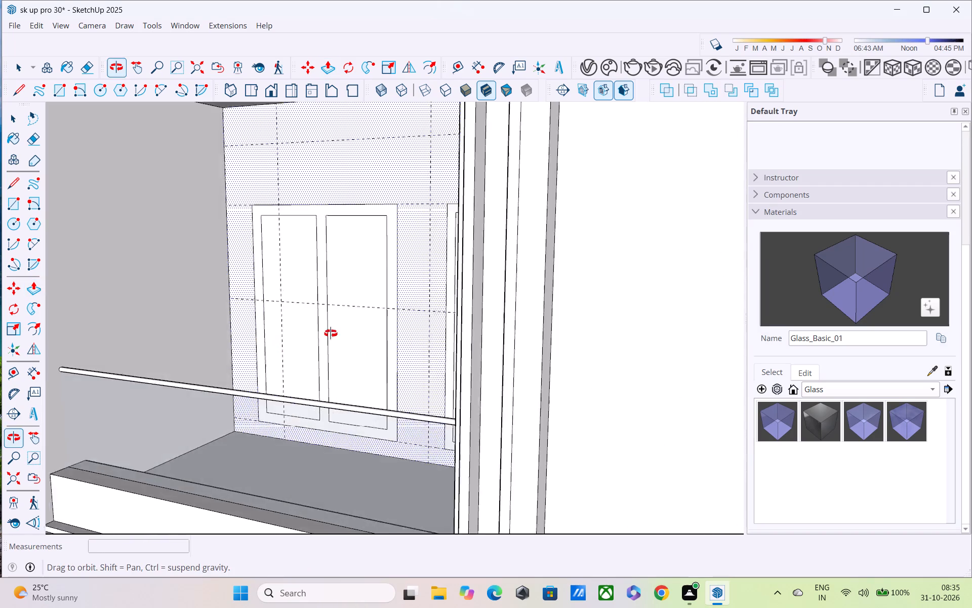
middle_click_drag(331, 333, 337, 327)
scroll(337, 327, "up", 1)
scroll(338, 324, "down", 11)
middle_click_drag(357, 305, 420, 288)
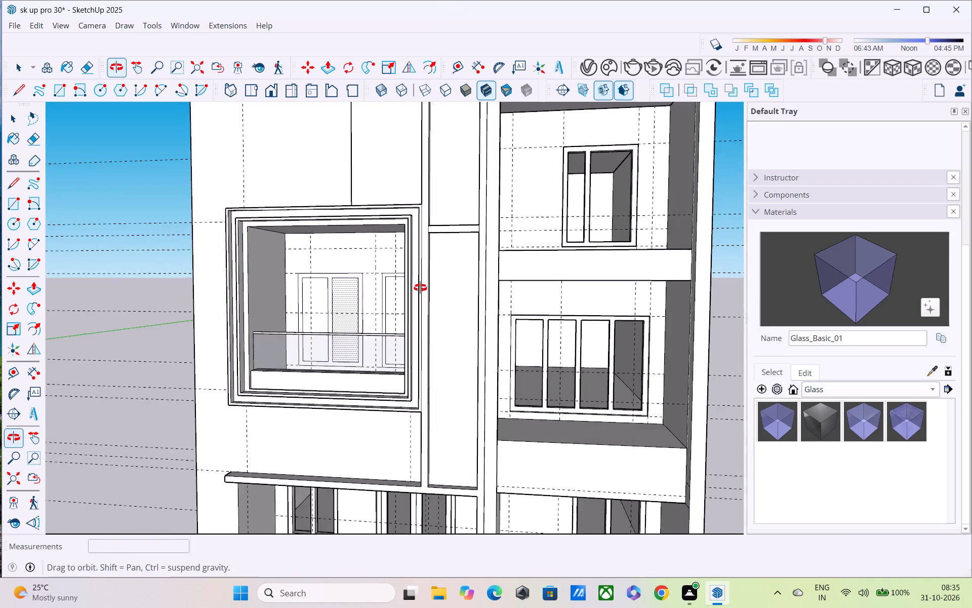
middle_click_drag(420, 288, 424, 288)
scroll(426, 295, "down", 4)
key("space")
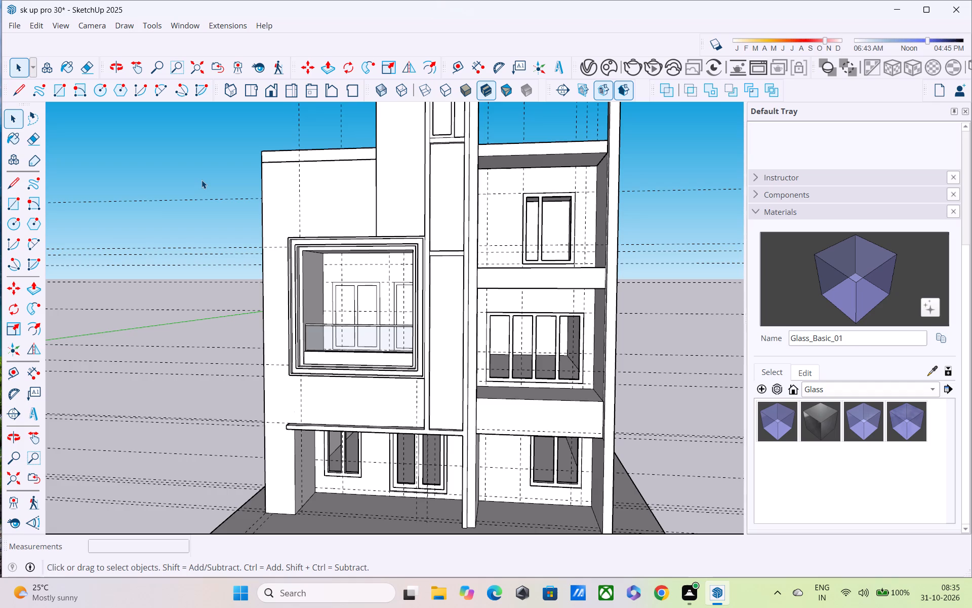
scroll(201, 180, "up", 3)
scroll(201, 171, "down", 5)
scroll(204, 216, "down", 1)
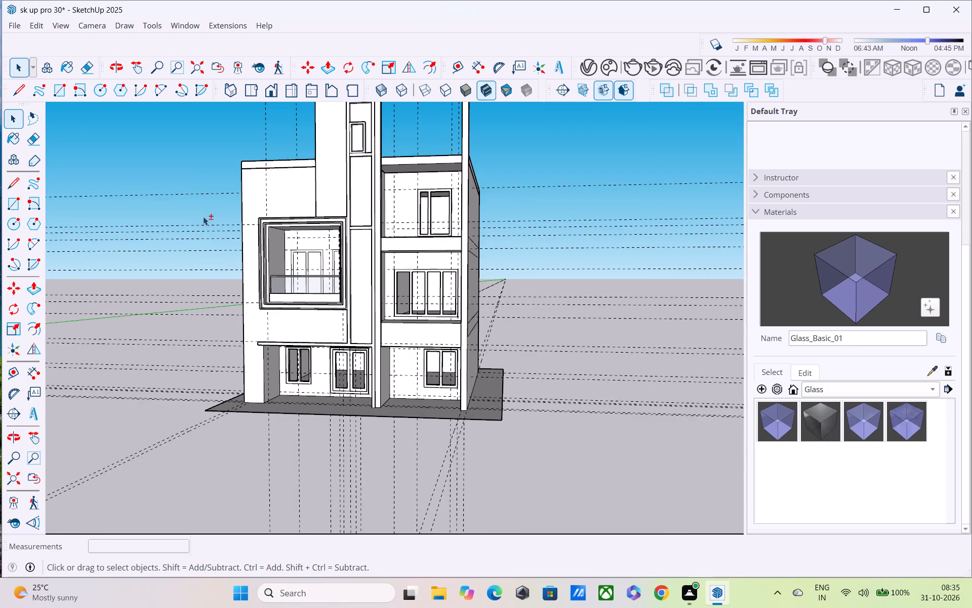
middle_click_drag(203, 215, 210, 140, "shift")
scroll(422, 188, "up", 7)
middle_click_drag(246, 190, 58, 166)
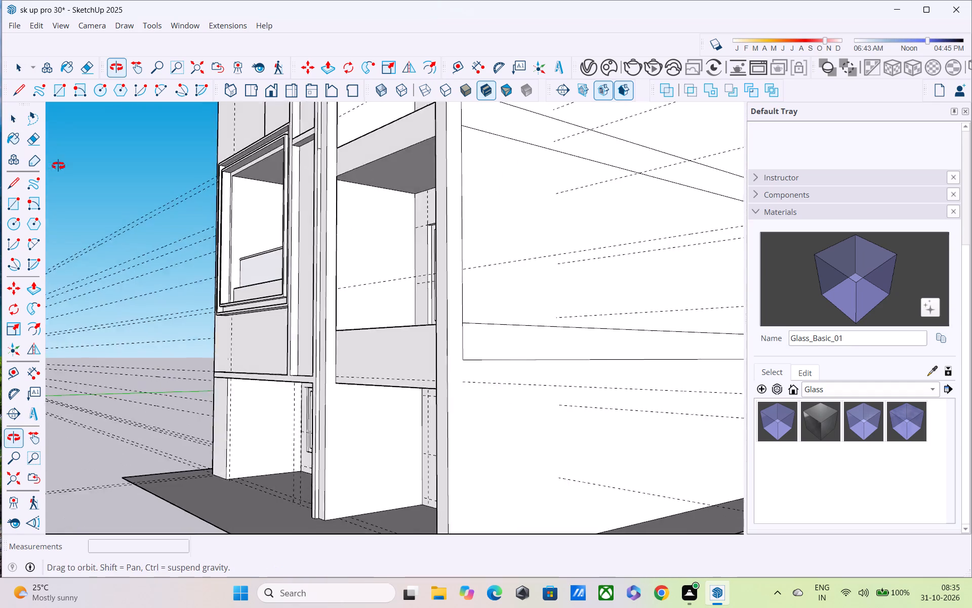
middle_click_drag(58, 166, 183, 208)
scroll(656, 254, "up", 3)
scroll(336, 246, "up", 4)
middle_click_drag(334, 212, 470, 311)
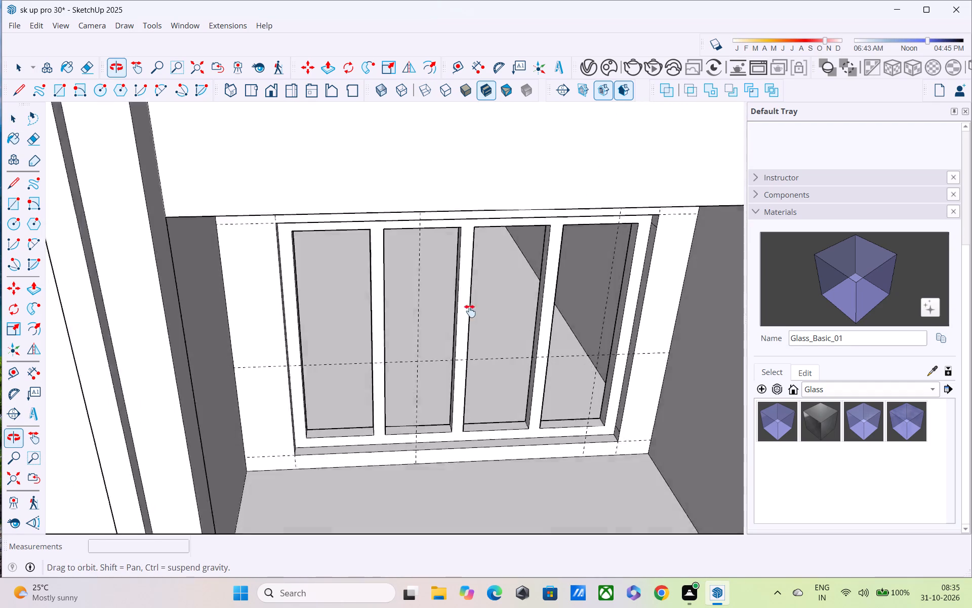
middle_click_drag(470, 311, 633, 330)
scroll(244, 220, "down", 4)
middle_click_drag(108, 220, 304, 88)
scroll(304, 88, "up", 1)
scroll(303, 93, "down", 5)
scroll(301, 210, "down", 4)
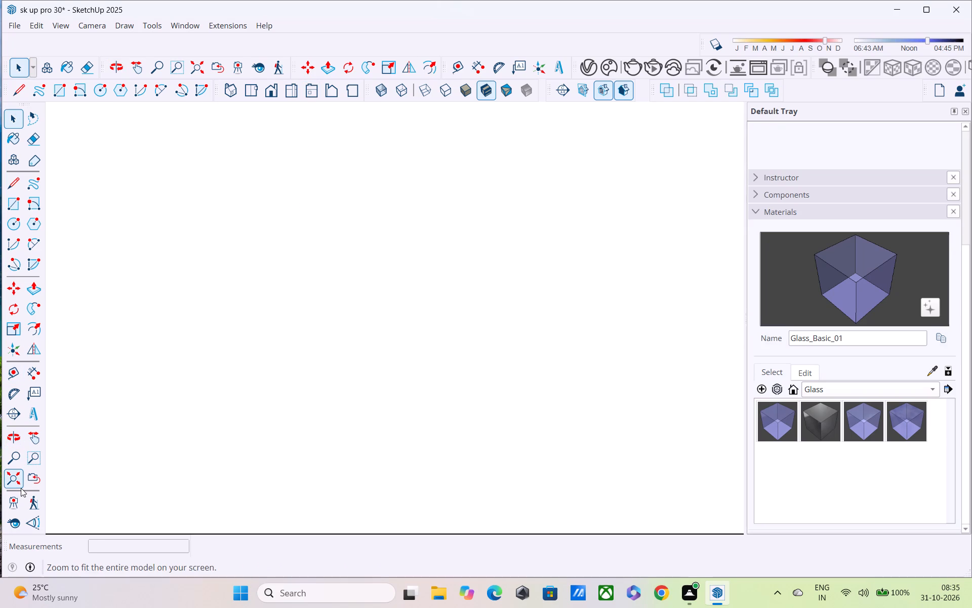
Examine the house from above and below, including the base slab's underside and the ground-floor windows.
left_click(21, 488)
scroll(216, 239, "up", 3)
middle_click_drag(198, 221, 269, 425, "shift")
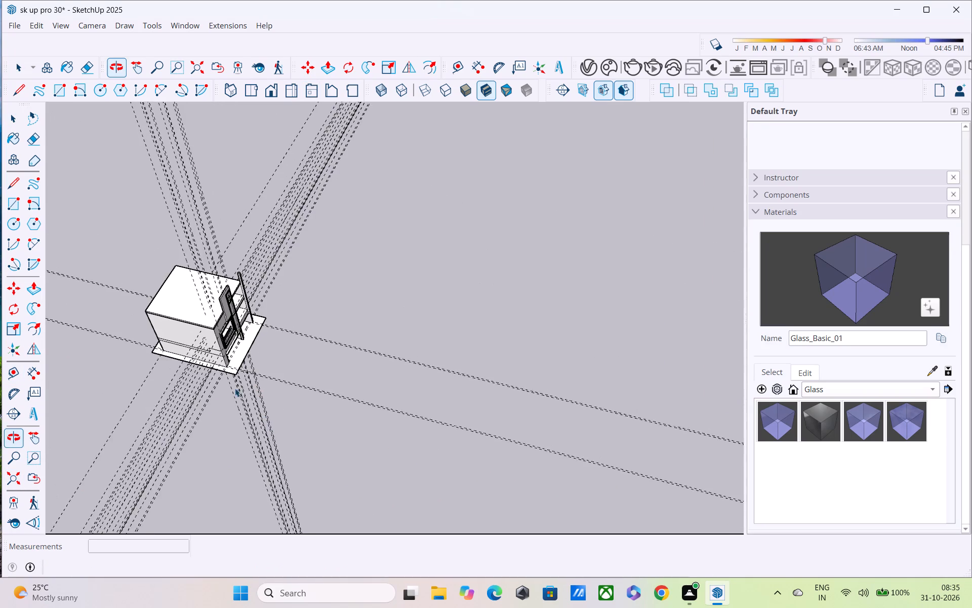
scroll(201, 347, "up", 2)
middle_click_drag(198, 305, 179, 163)
scroll(203, 292, "up", 12)
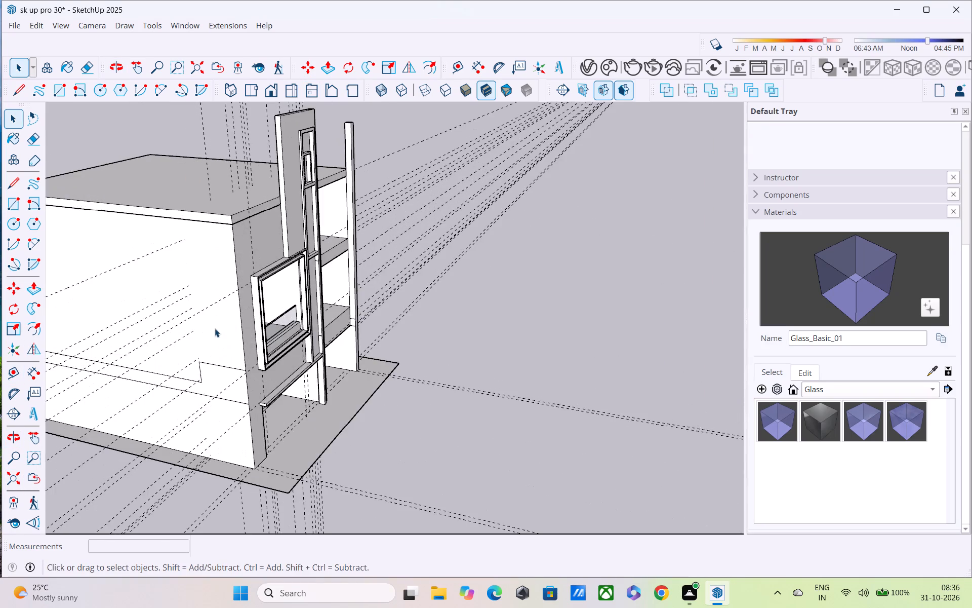
scroll(215, 328, "up", 1)
middle_click_drag(215, 328, 215, 198)
scroll(262, 255, "up", 7)
middle_click_drag(262, 235, 107, 0)
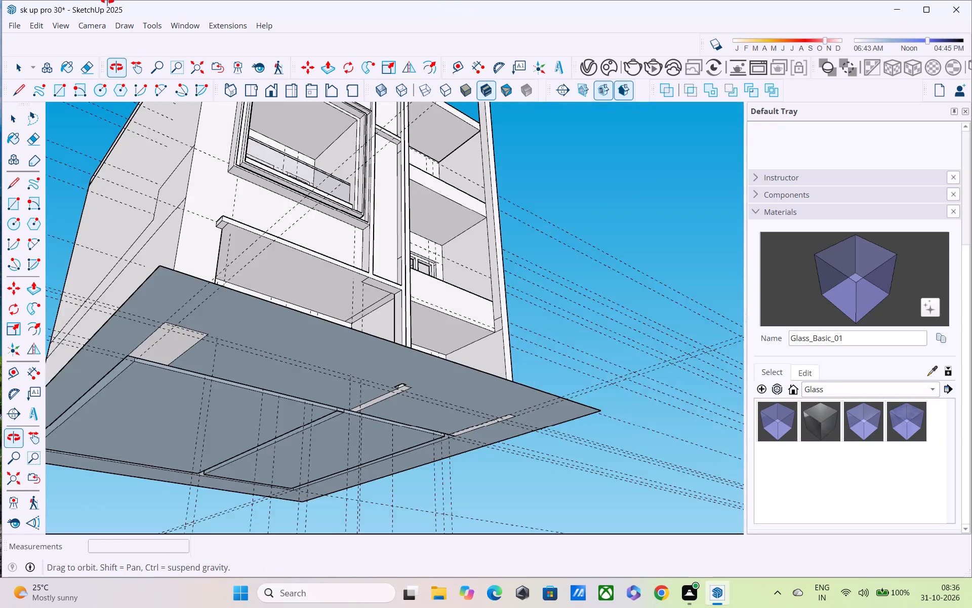
middle_click_drag(107, 0, 0, 51)
scroll(263, 340, "up", 5)
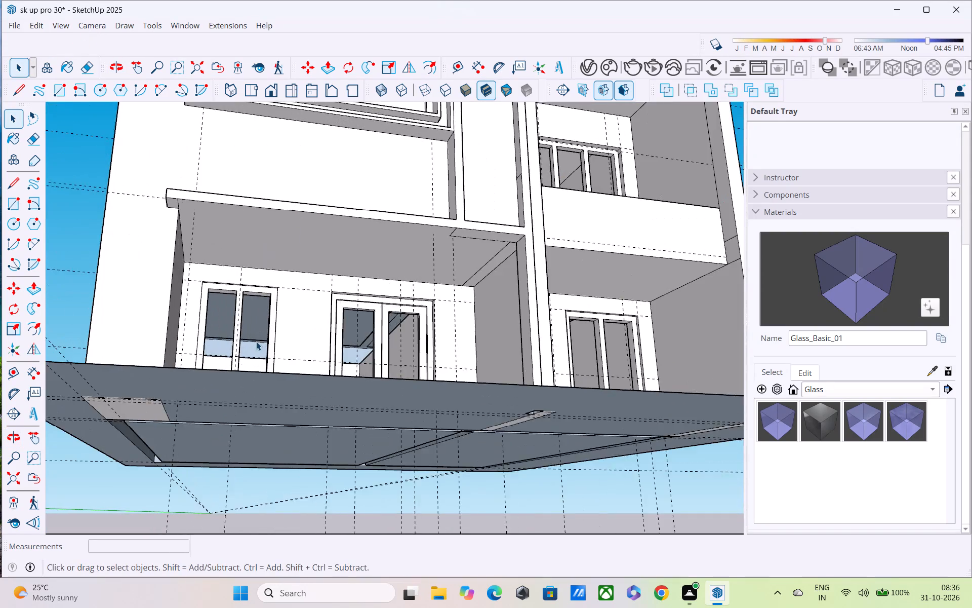
scroll(256, 341, "up", 7)
middle_click_drag(229, 330, 234, 357)
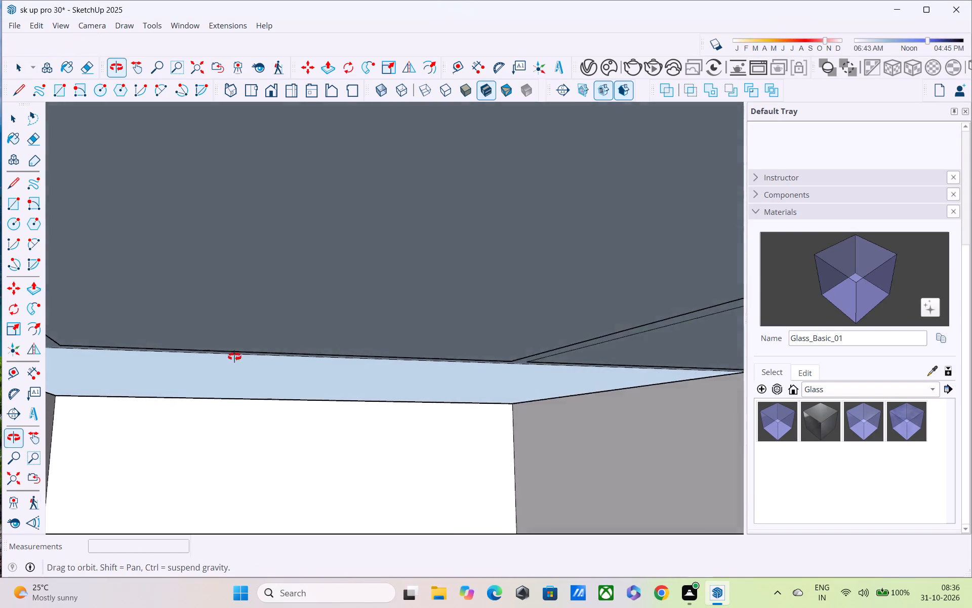
middle_click_drag(234, 357, 228, 363)
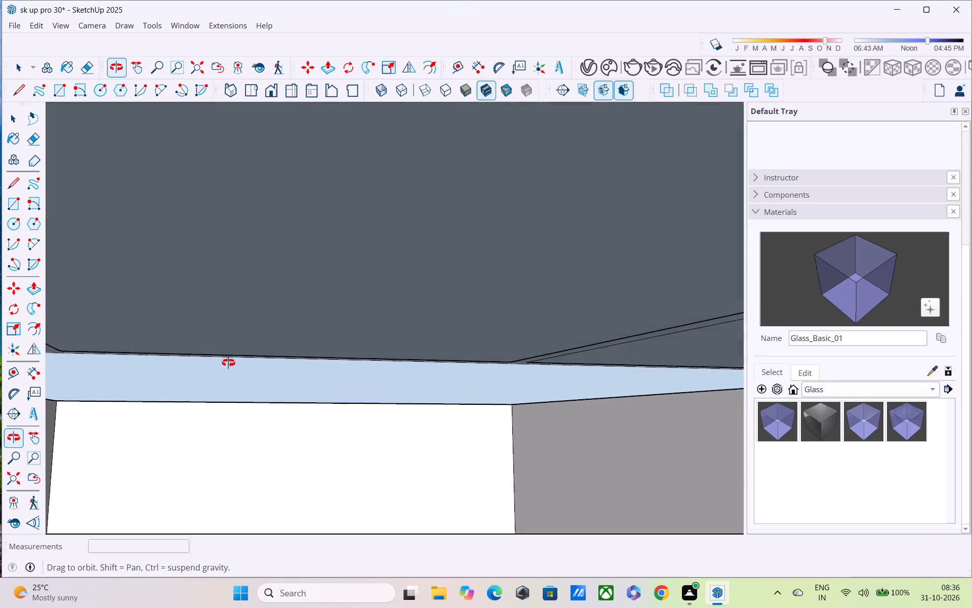
middle_click_drag(228, 363, 227, 358)
scroll(227, 357, "down", 11)
scroll(188, 369, "down", 5)
scroll(0, 391, "up", 1)
Examine the ground-floor double window and the walls, floor and ceiling of the room behind it.
left_click(6, 472)
scroll(537, 378, "up", 3)
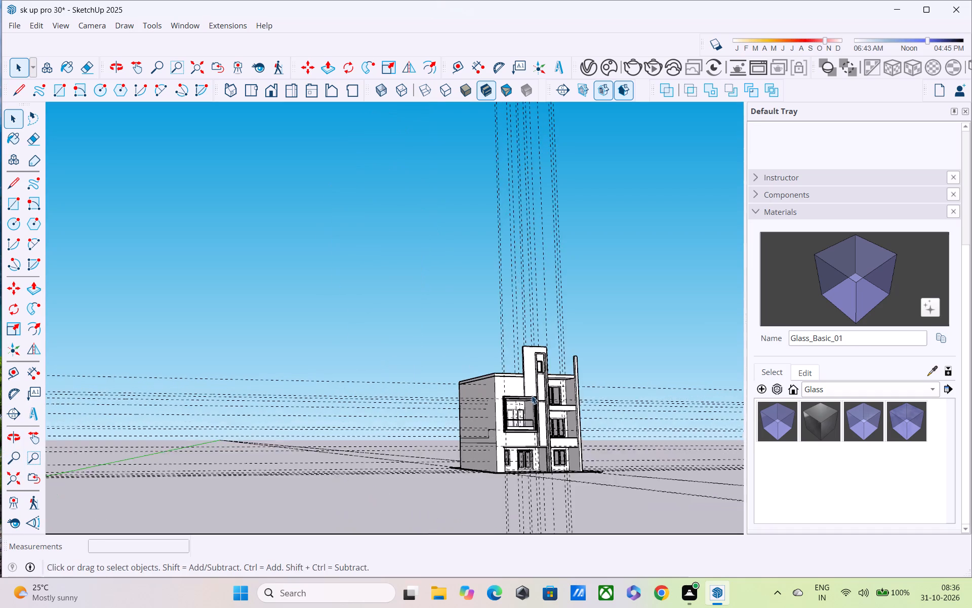
scroll(532, 395, "up", 8)
middle_click_drag(524, 423, 463, 202, "shift")
scroll(447, 258, "up", 5)
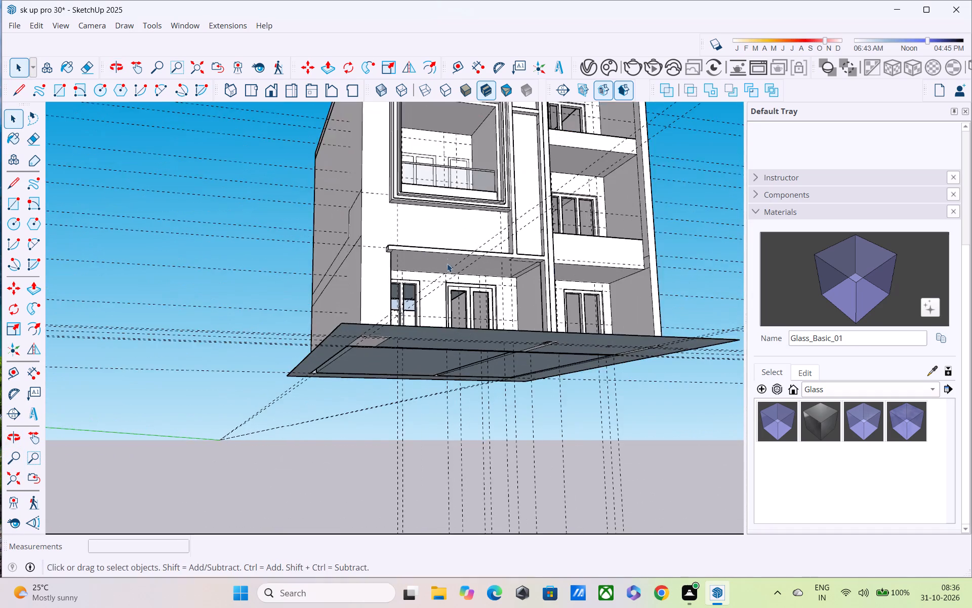
scroll(447, 263, "up", 13)
scroll(358, 317, "up", 2, "shift")
scroll(353, 315, "up", 1)
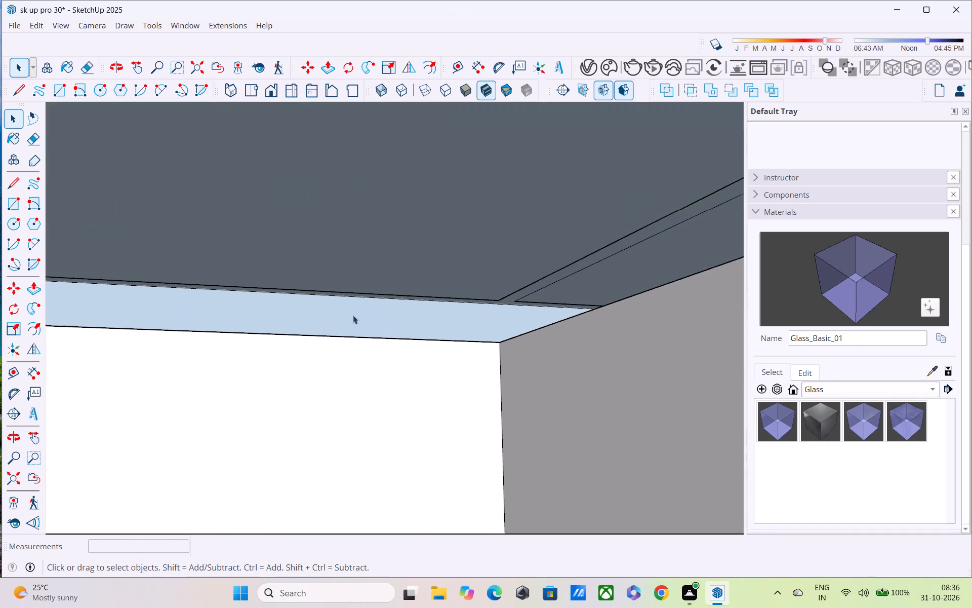
scroll(353, 315, "down", 1)
middle_click_drag(337, 315, 288, 312)
scroll(275, 312, "down", 3)
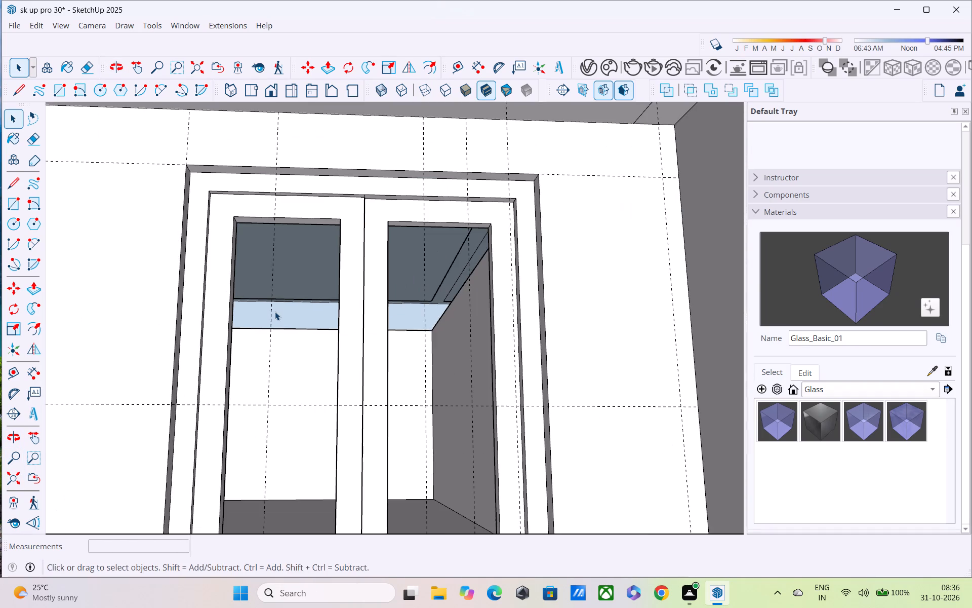
middle_click_drag(384, 336, 218, 340)
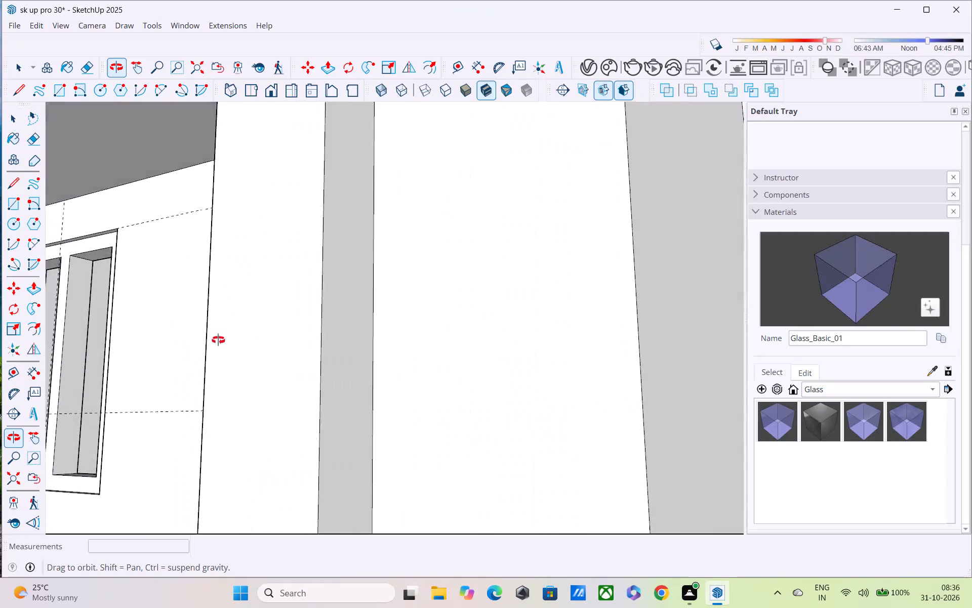
middle_click_drag(218, 340, 261, 314)
scroll(261, 314, "up", 6)
scroll(261, 314, "down", 1)
middle_click_drag(261, 314, 233, 372)
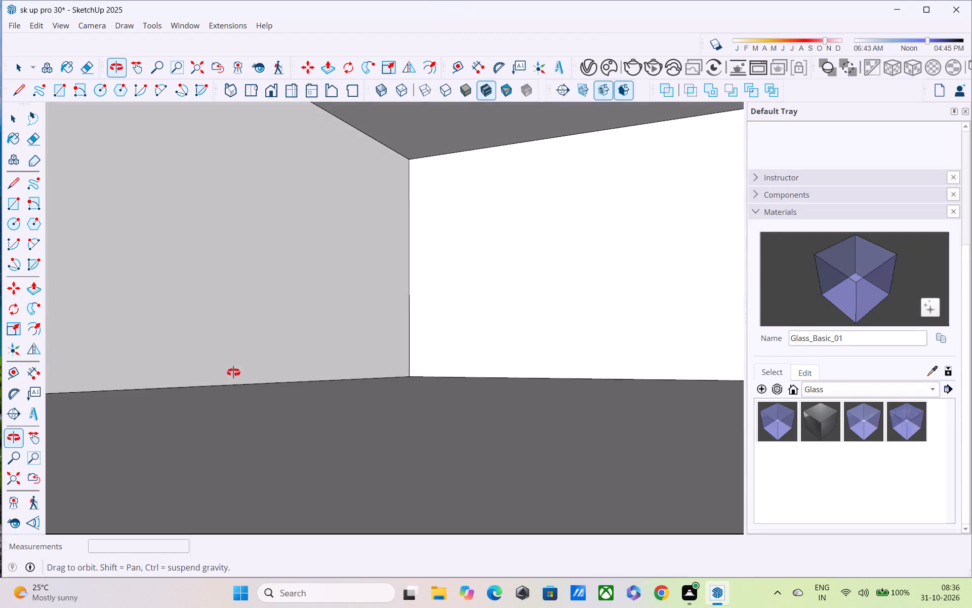
middle_click_drag(233, 372, 275, 356)
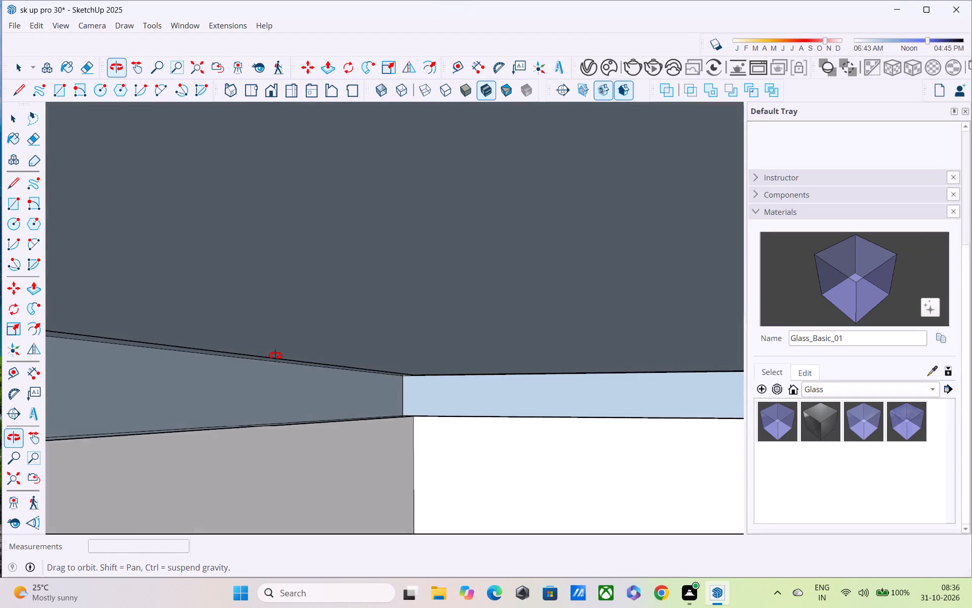
middle_click_drag(275, 356, 312, 355)
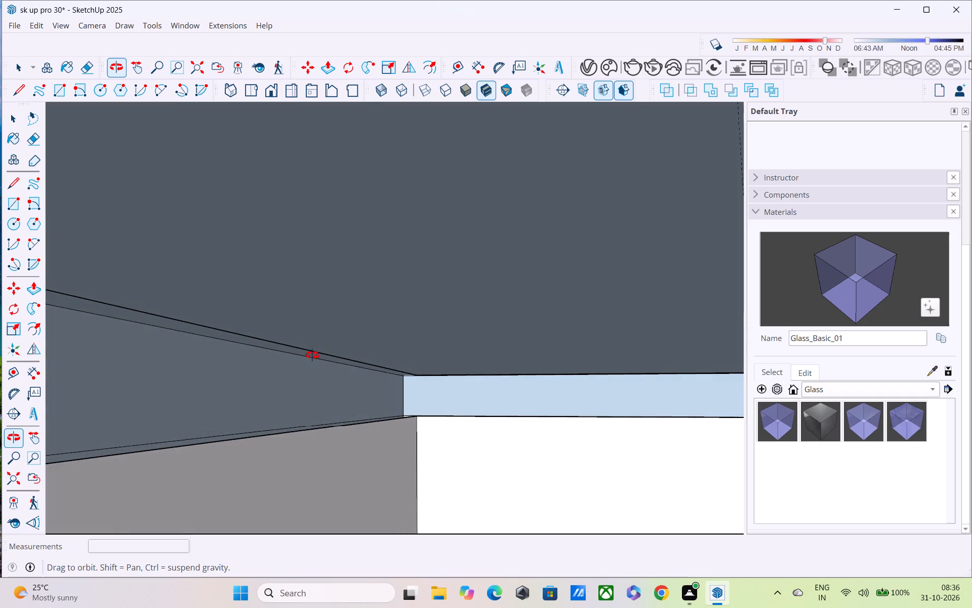
middle_click_drag(312, 355, 353, 364)
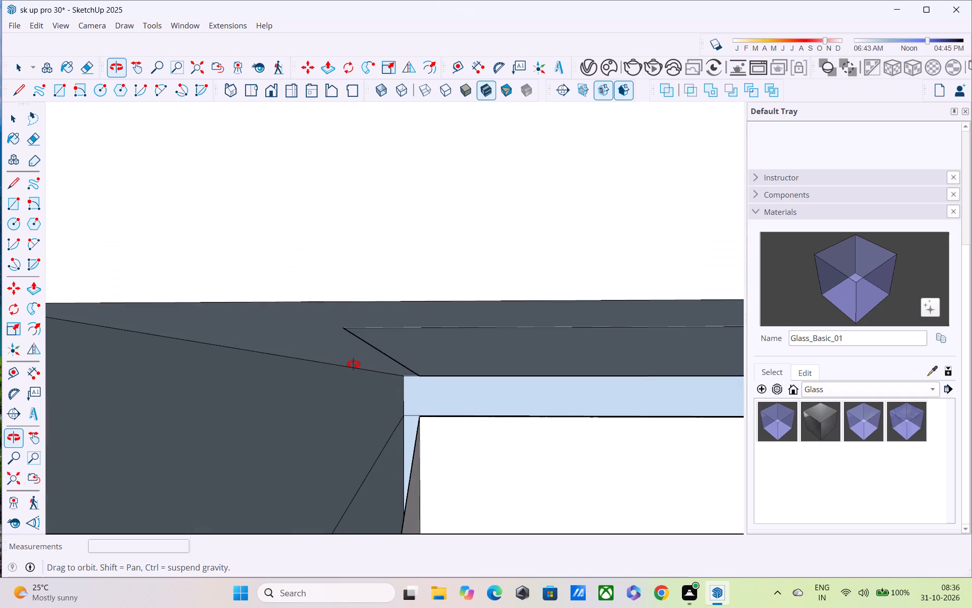
middle_click_drag(353, 364, 354, 341)
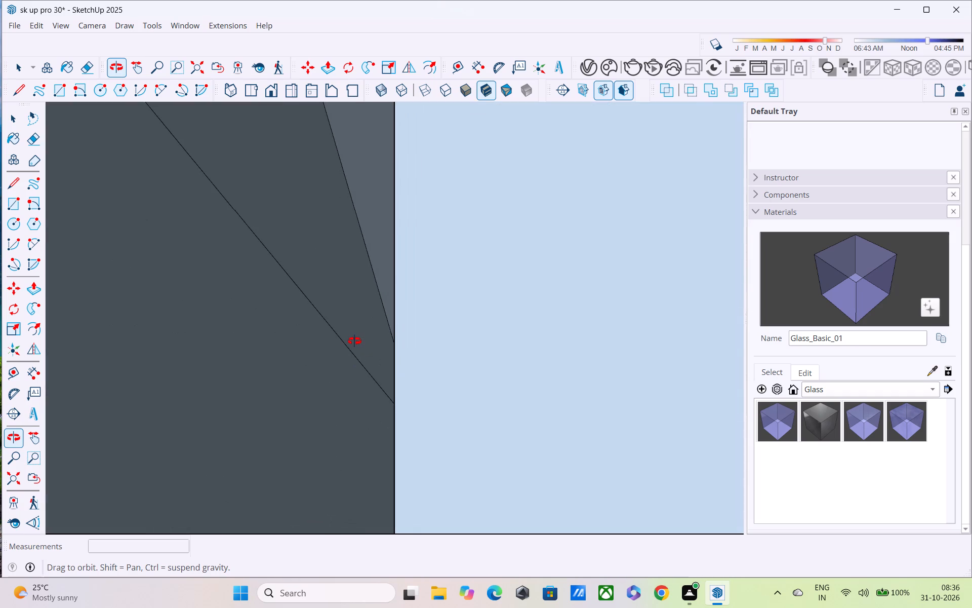
middle_click_drag(354, 341, 342, 354)
scroll(341, 354, "down", 5)
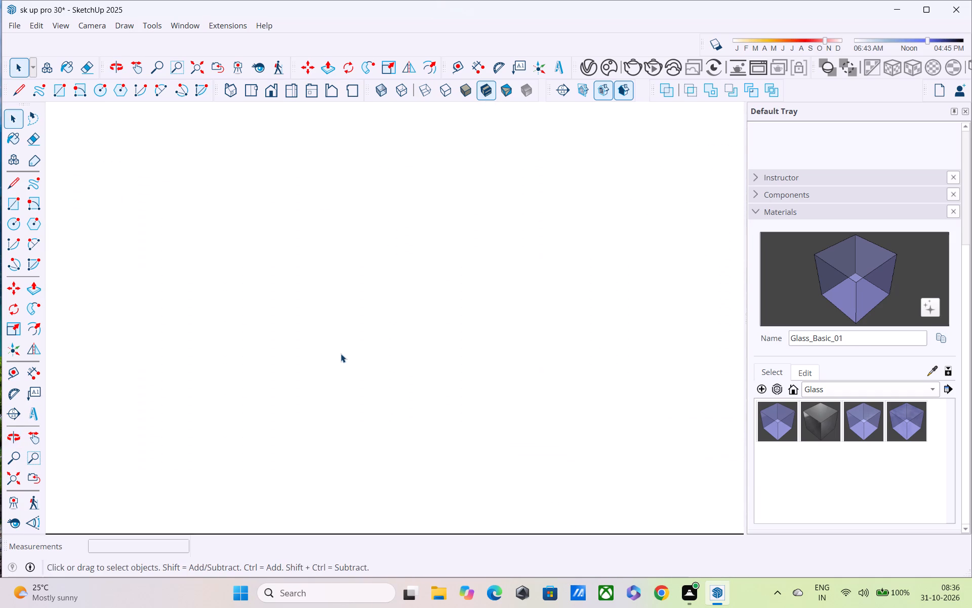
Bring the whole house back into view and examine the top-floor double window and the room behind it.
scroll(341, 354, "down", 6)
scroll(202, 432, "up", 1)
left_click(17, 484)
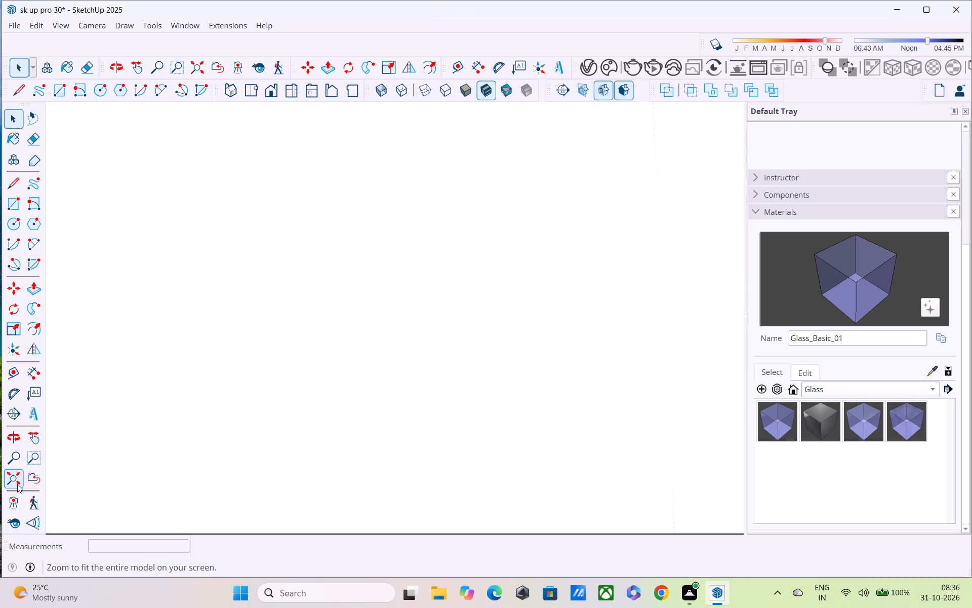
scroll(649, 349, "up", 3)
middle_click_drag(677, 338, 673, 341, "shift")
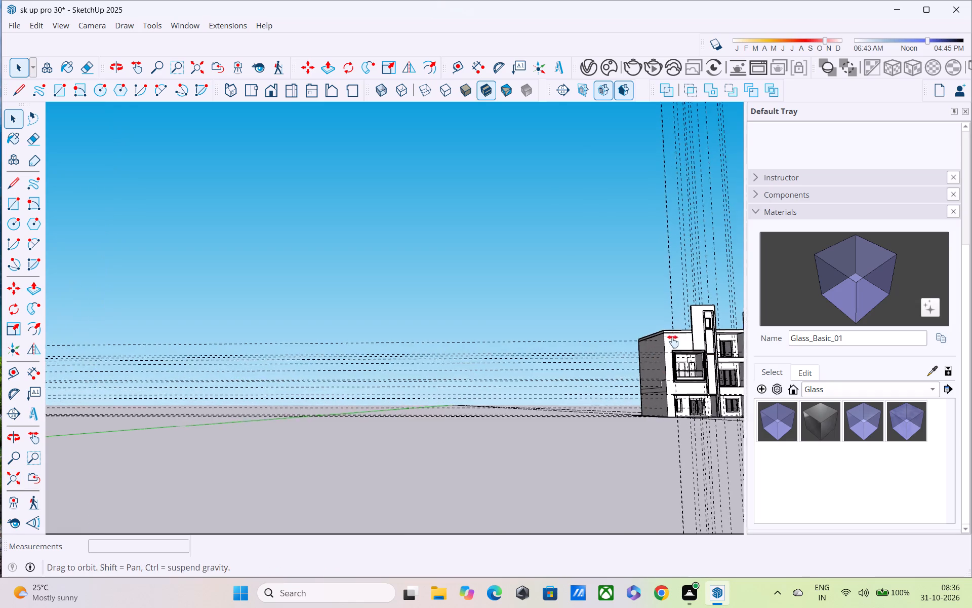
middle_click_drag(673, 341, 434, 399, "shift")
scroll(471, 429, "down", 1)
scroll(491, 442, "up", 19)
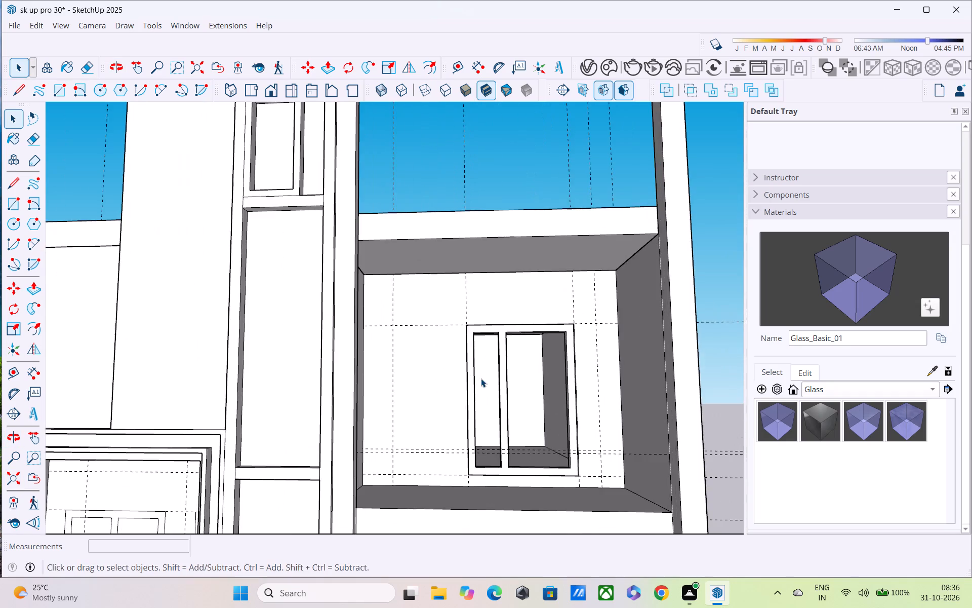
scroll(482, 377, "up", 1)
middle_click_drag(480, 377, 449, 370)
scroll(506, 364, "up", 5)
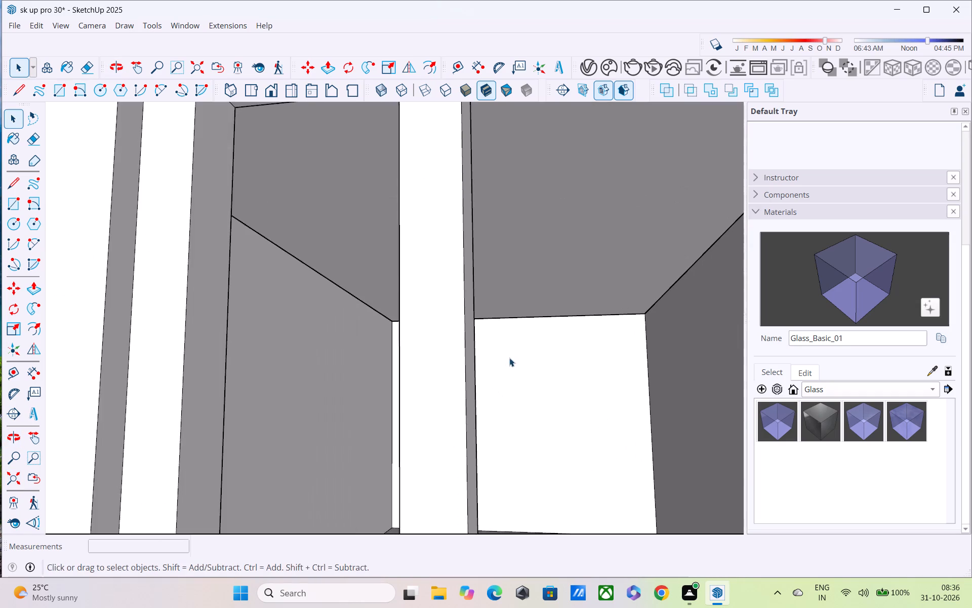
middle_click_drag(508, 357, 525, 417)
scroll(516, 392, "down", 6)
scroll(460, 385, "down", 6)
middle_click_drag(396, 409, 407, 339, "shift")
scroll(408, 336, "up", 1, "shift")
scroll(408, 336, "down", 6)
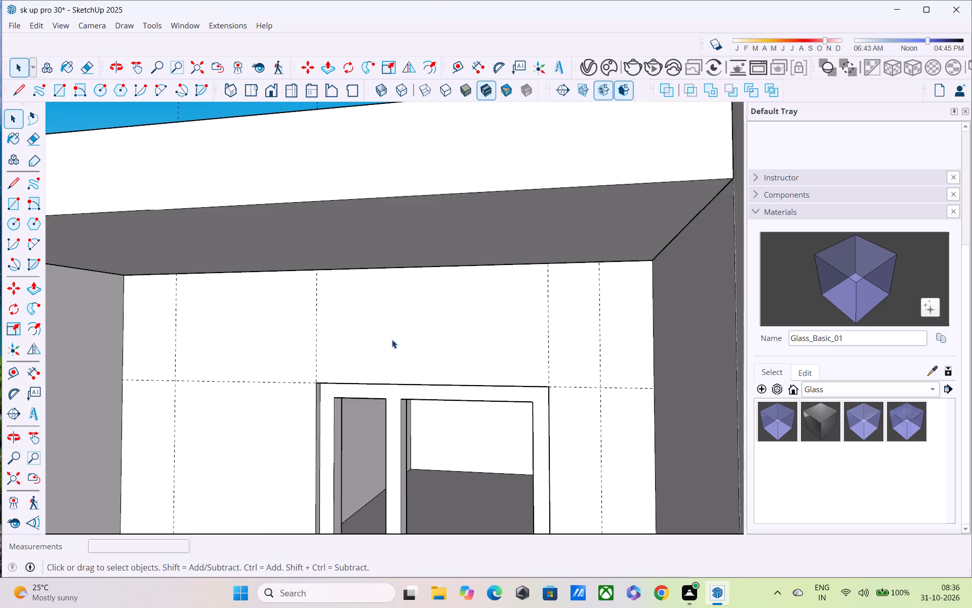
Examine the four-pane window, the framed balcony and the ground-floor windows and door under the canopy.
scroll(392, 339, "down", 3)
middle_click_drag(389, 350, 509, 167)
scroll(510, 166, "up", 1, "shift")
scroll(466, 290, "down", 3)
middle_click_drag(465, 292, 479, 166)
scroll(479, 166, "up", 1, "shift")
scroll(478, 177, "down", 5)
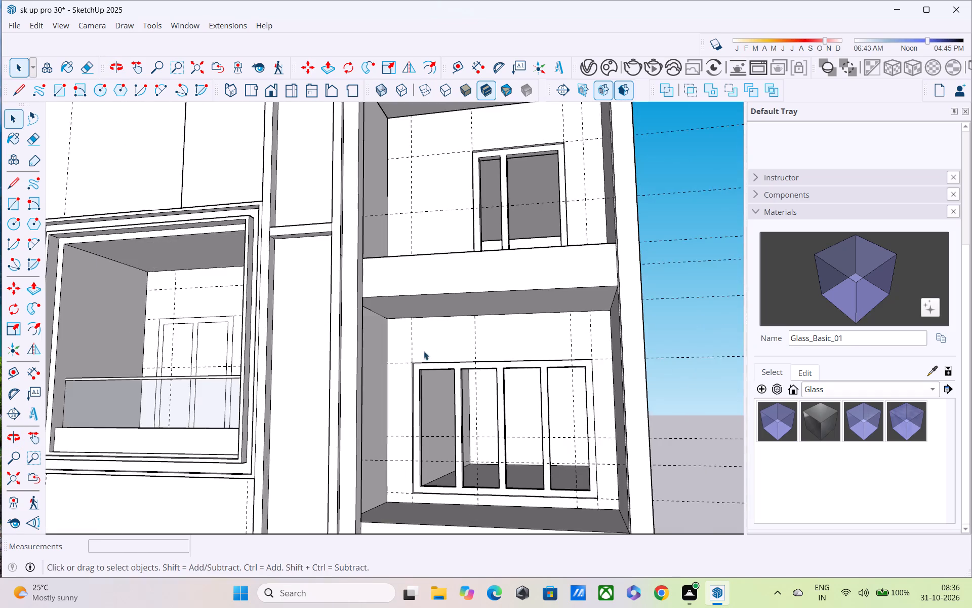
middle_click_drag(424, 351, 537, 356)
scroll(350, 476, "up", 1)
middle_click_drag(111, 512, 239, 325)
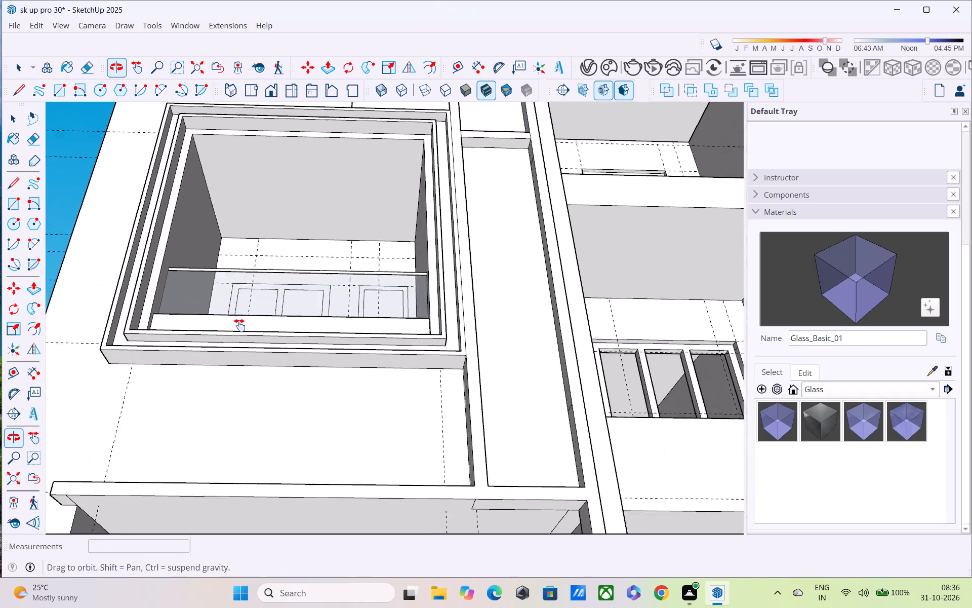
middle_click_drag(239, 325, 266, 150)
scroll(266, 187, "down", 1)
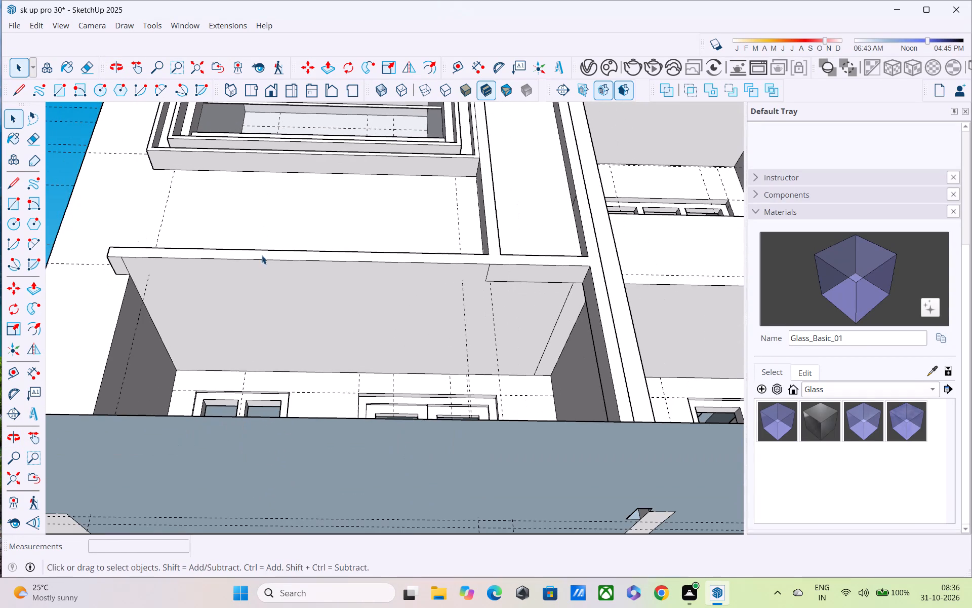
middle_click_drag(270, 308, 247, 295)
scroll(249, 286, "down", 2)
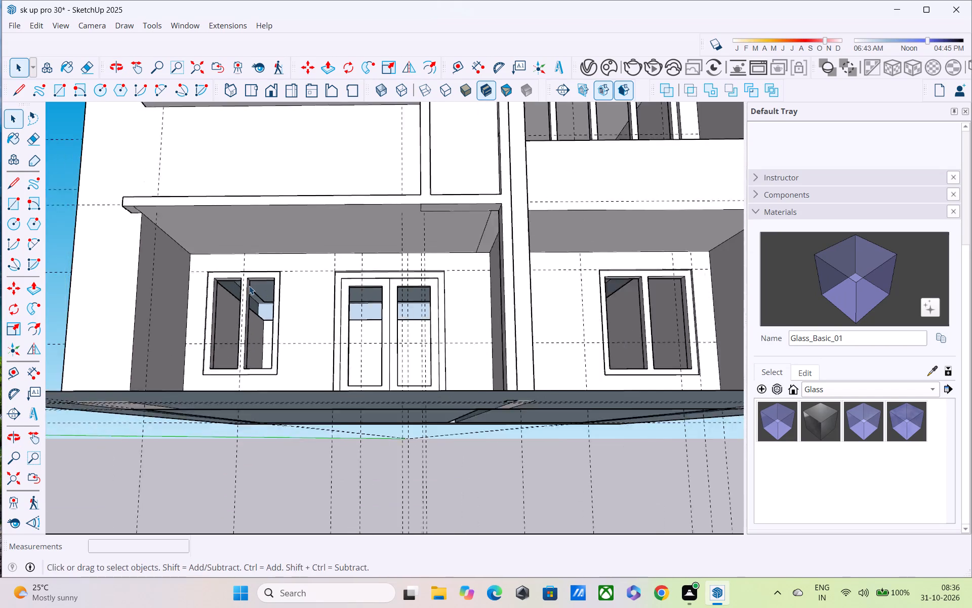
scroll(249, 286, "down", 1)
Examine the front elevation from the ground-floor openings up past the framed balcony to the upper bays.
middle_click_drag(249, 286, 250, 341)
middle_click_drag(250, 341, 230, 310)
scroll(230, 310, "up", 1)
middle_click_drag(230, 310, 200, 487, "shift")
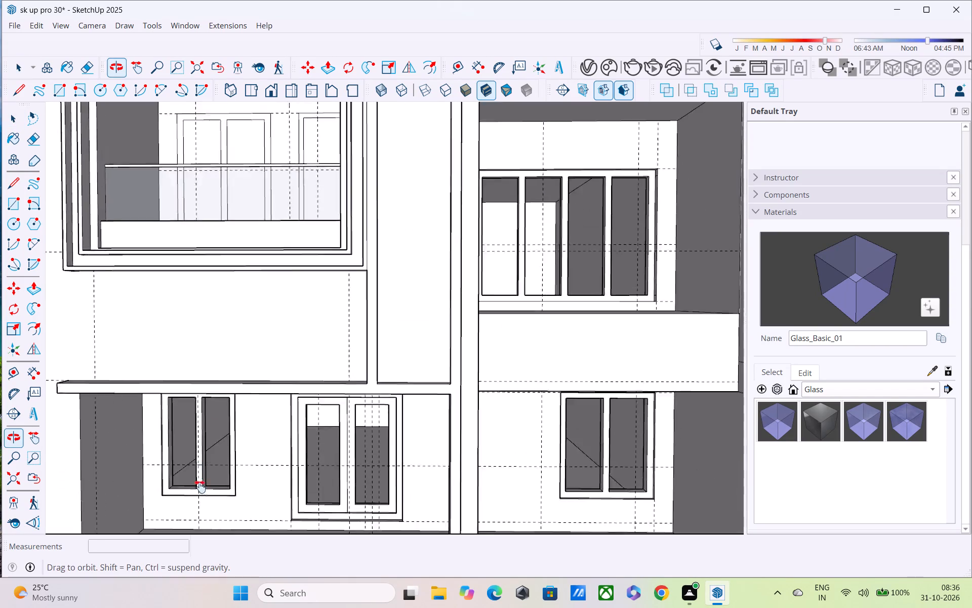
middle_click_drag(200, 487, 195, 510, "shift")
scroll(193, 454, "down", 4)
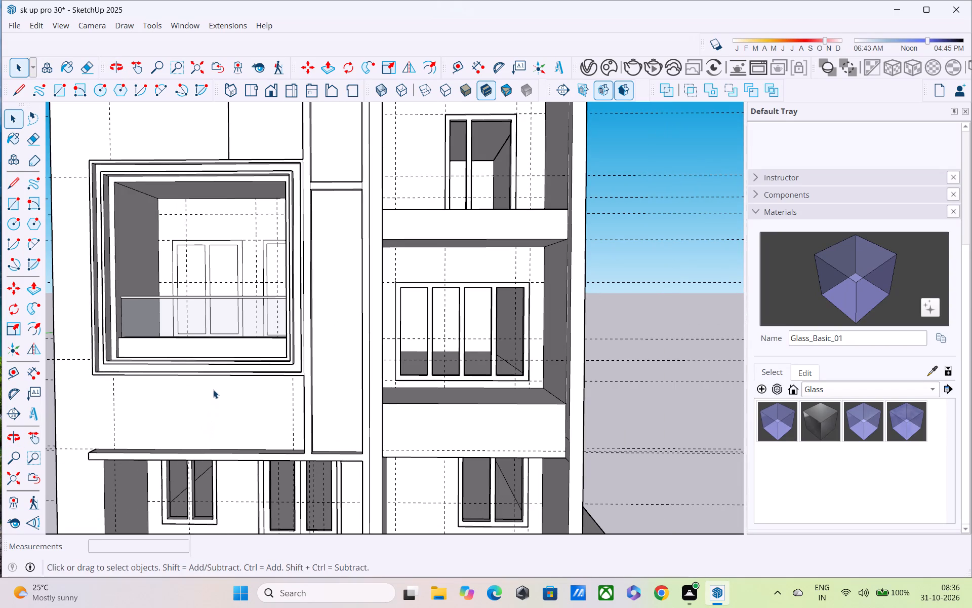
middle_click_drag(213, 390, 225, 461, "shift")
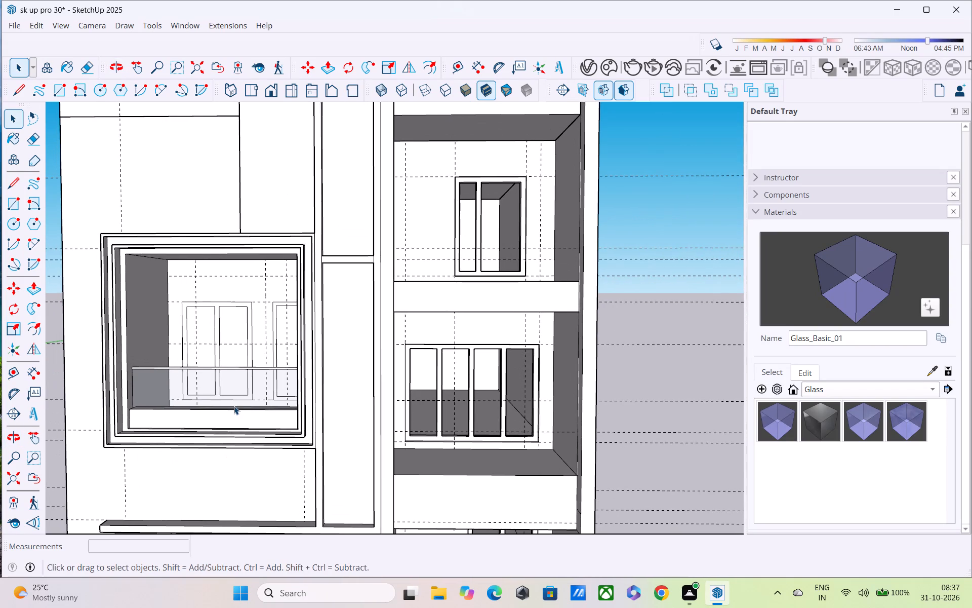
middle_click_drag(232, 402, 231, 458, "shift")
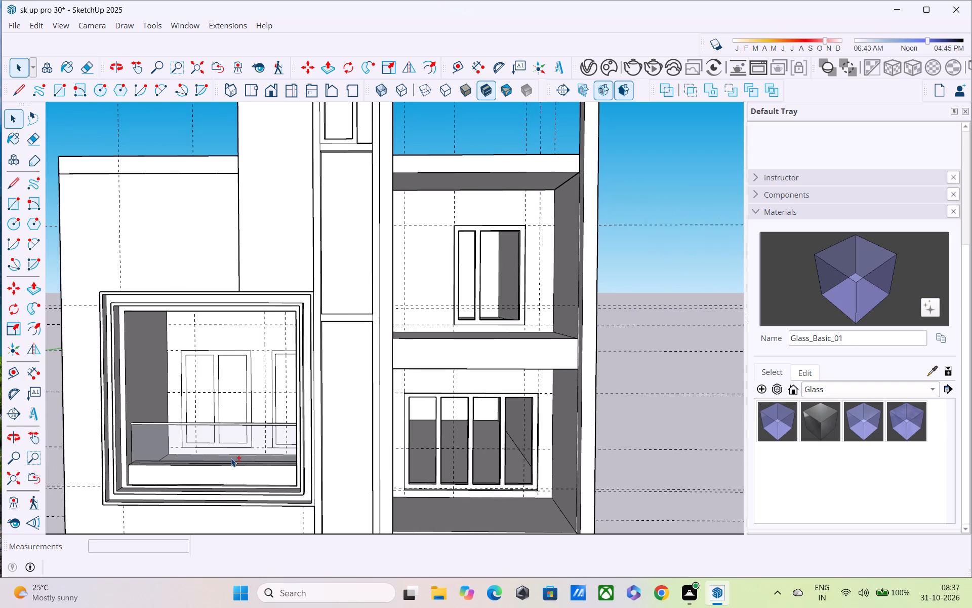
scroll(231, 458, "up", 1)
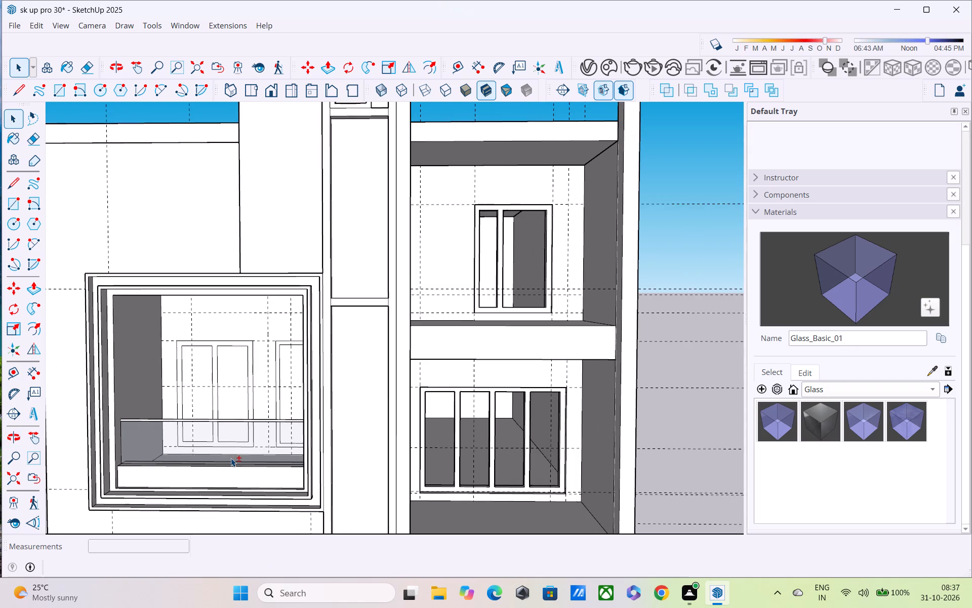
Examine the roof slab, the corner column and the tall tower wall rising above the roof from several sides.
middle_click_drag(232, 468, 264, 607)
scroll(293, 509, "up", 3)
middle_click_drag(295, 470, 100, 472)
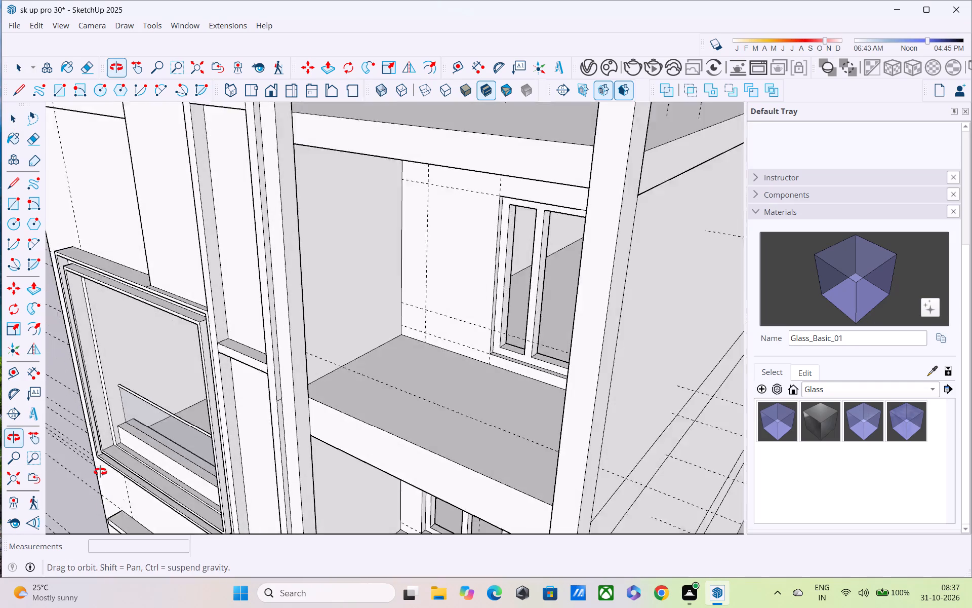
middle_click_drag(100, 472, 100, 468)
middle_click_drag(125, 428, 136, 552, "shift")
middle_click_drag(151, 526, 138, 584)
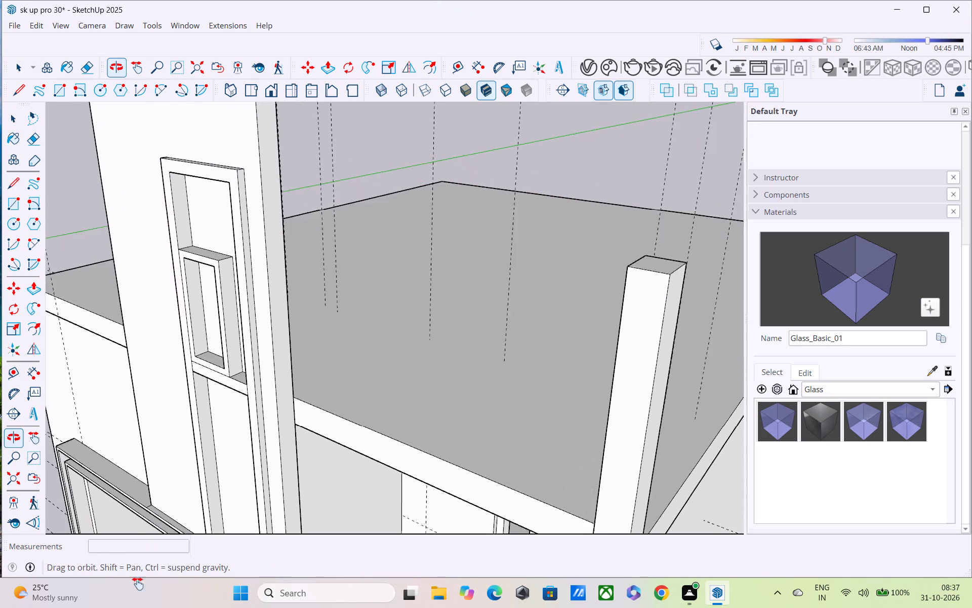
middle_click_drag(138, 584, 127, 601)
middle_click_drag(186, 502, 9, 491)
middle_click_drag(536, 291, 375, 300)
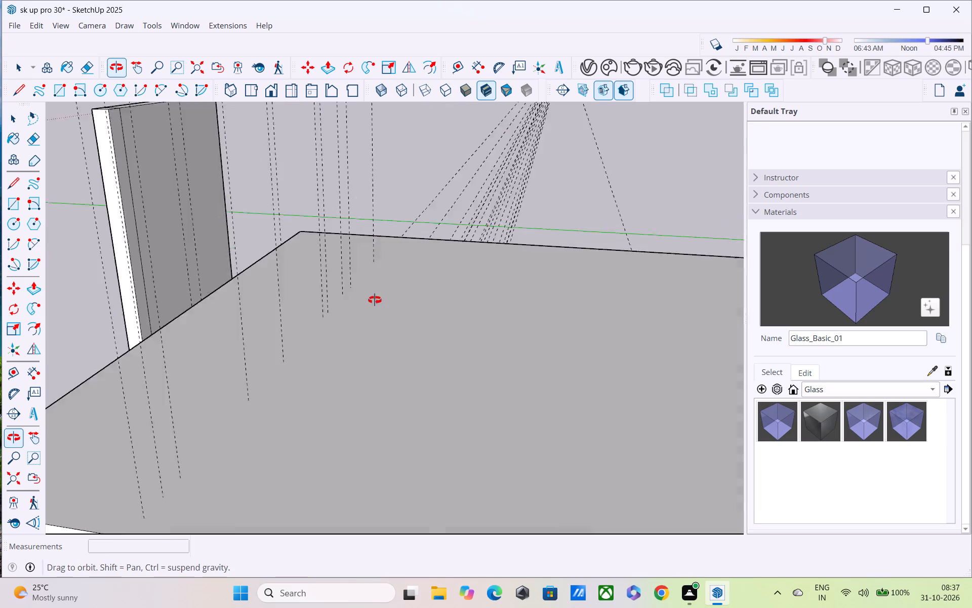
middle_click_drag(375, 300, 253, 382)
scroll(253, 370, "up", 1)
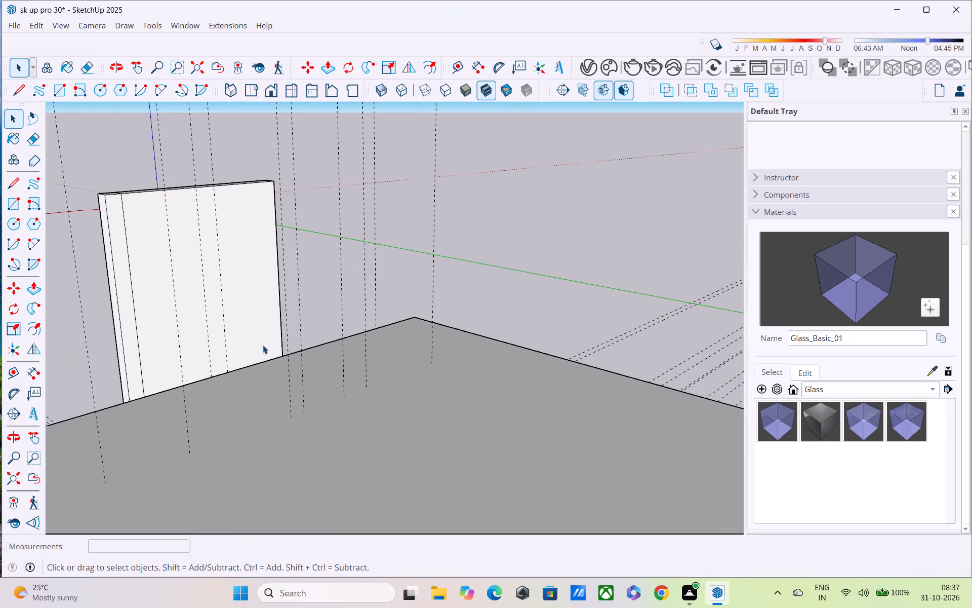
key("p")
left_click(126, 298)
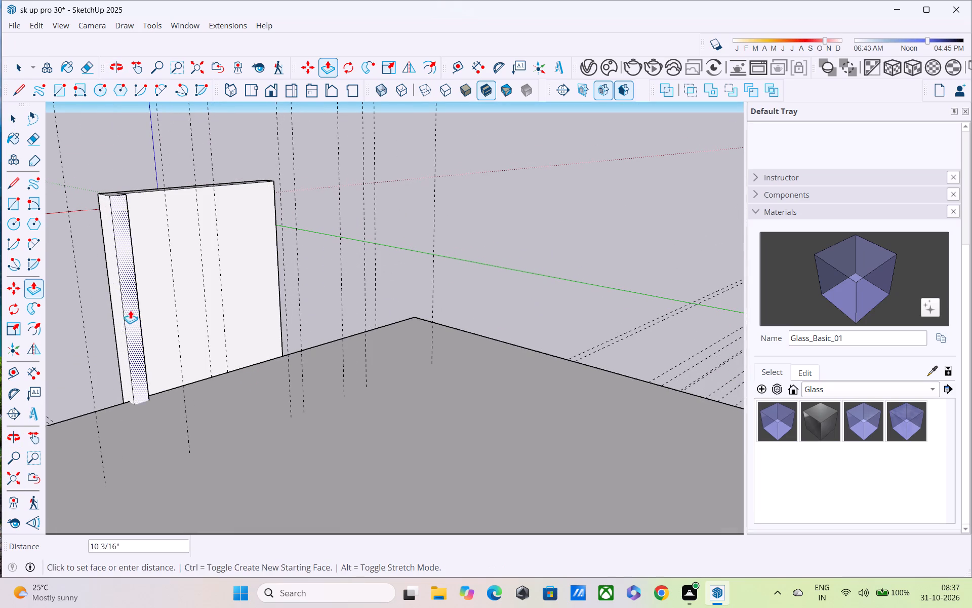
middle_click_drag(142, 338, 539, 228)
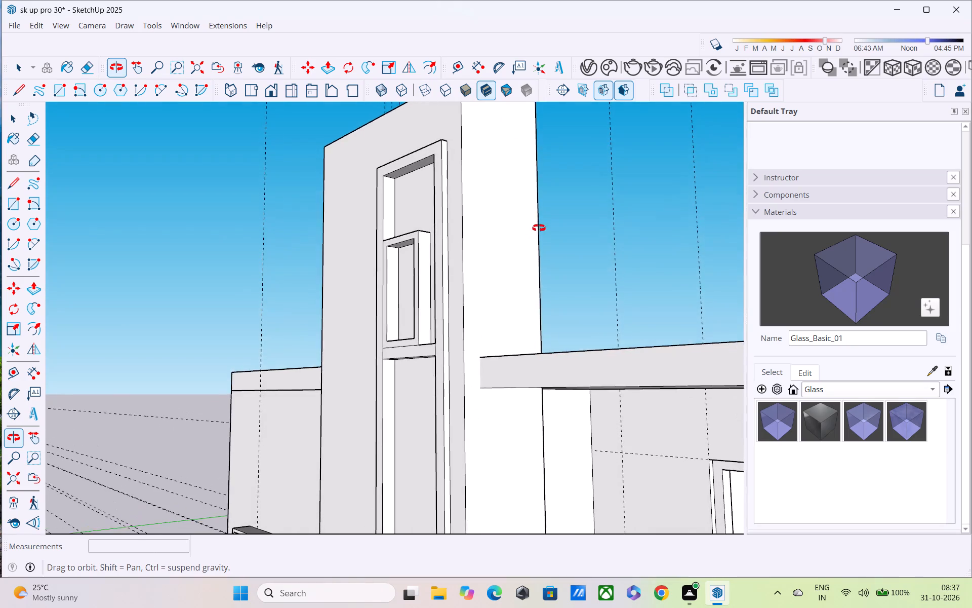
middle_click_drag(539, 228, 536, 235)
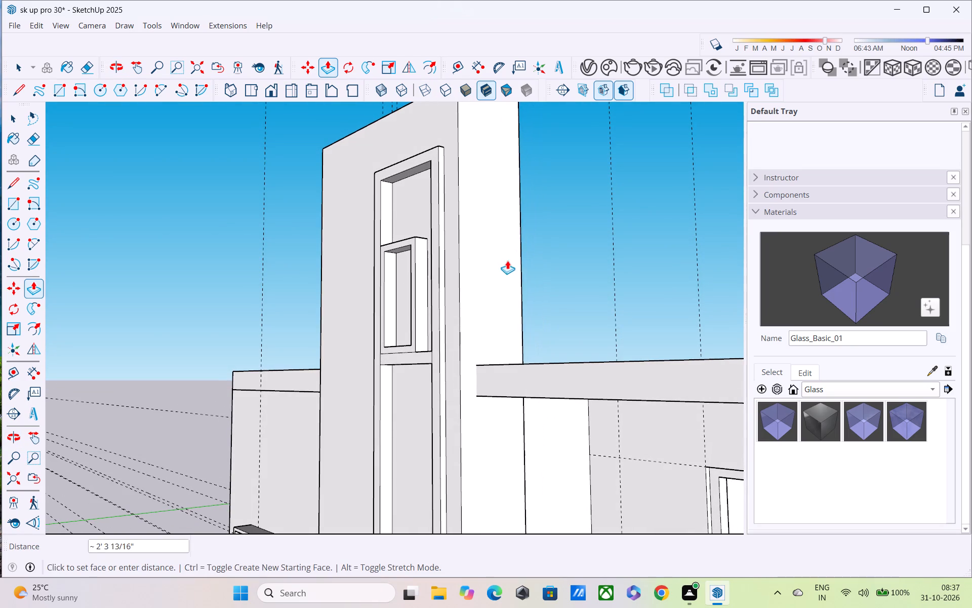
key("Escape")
Draw a line about 9 1/8" long where the narrow strip on the tower wall's rear face meets the roof slab.
middle_click_drag(461, 301, 192, 378)
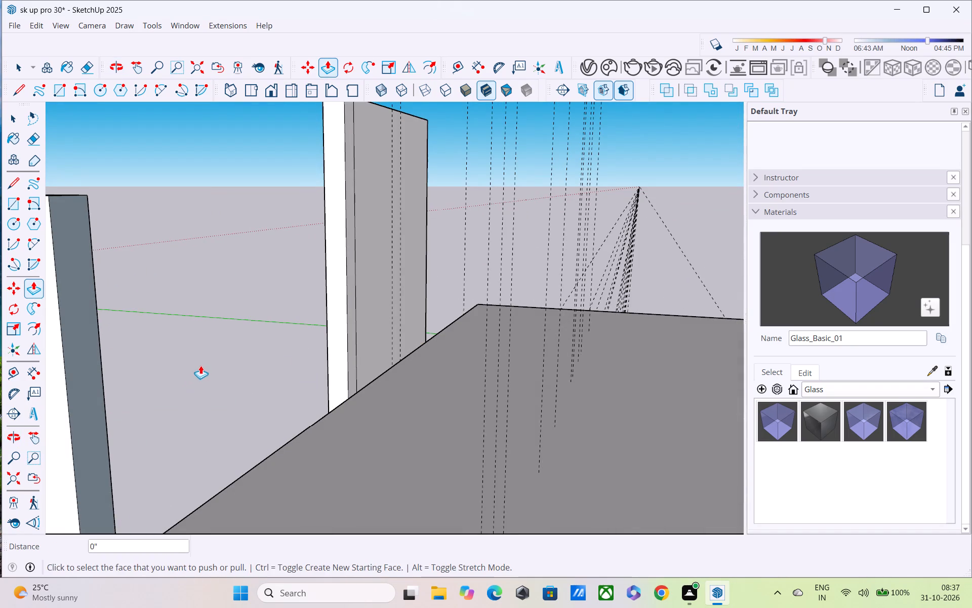
key("l")
scroll(297, 396, "up", 2)
scroll(320, 398, "down", 4)
scroll(356, 399, "up", 4)
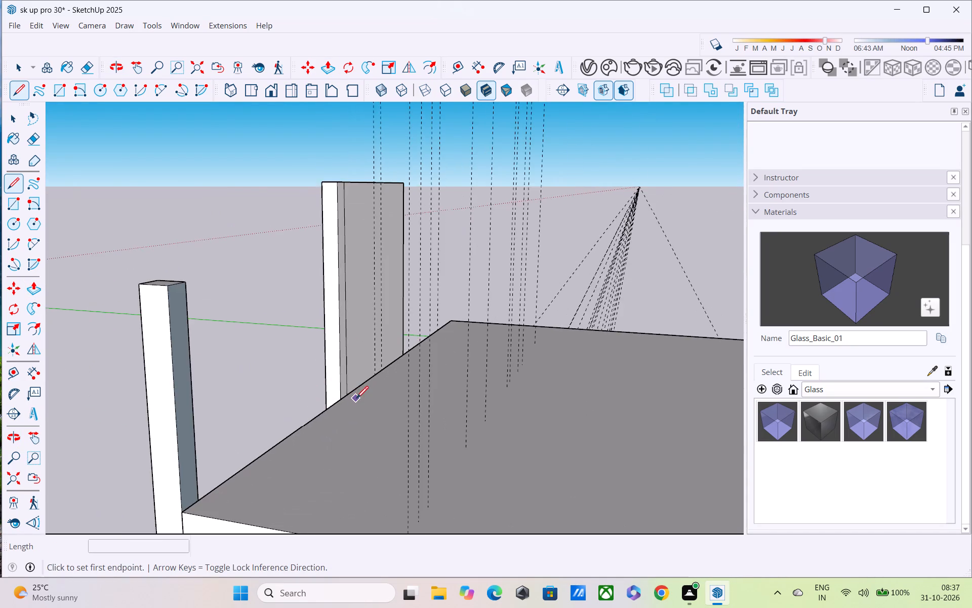
scroll(353, 402, "up", 7)
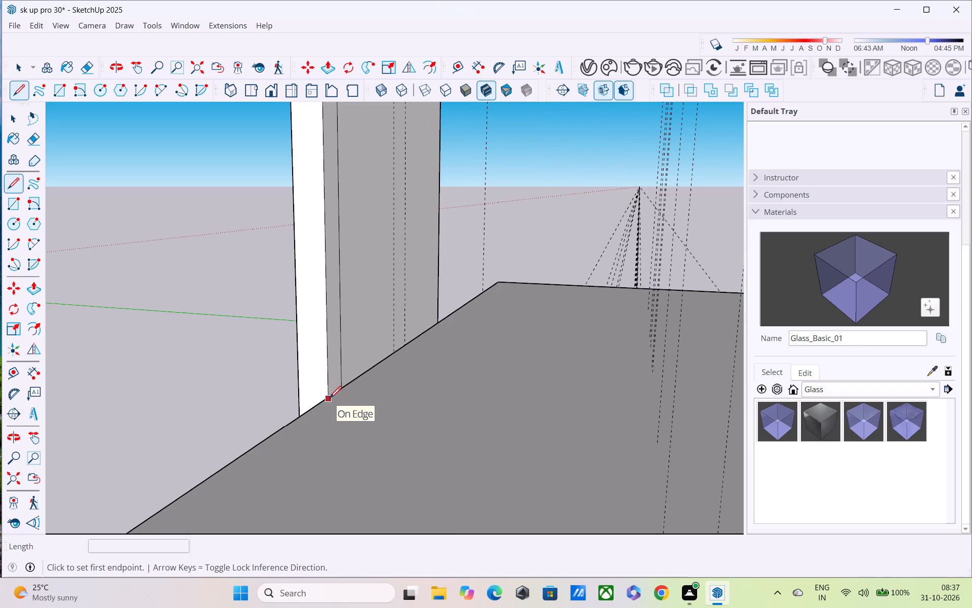
scroll(330, 399, "up", 10)
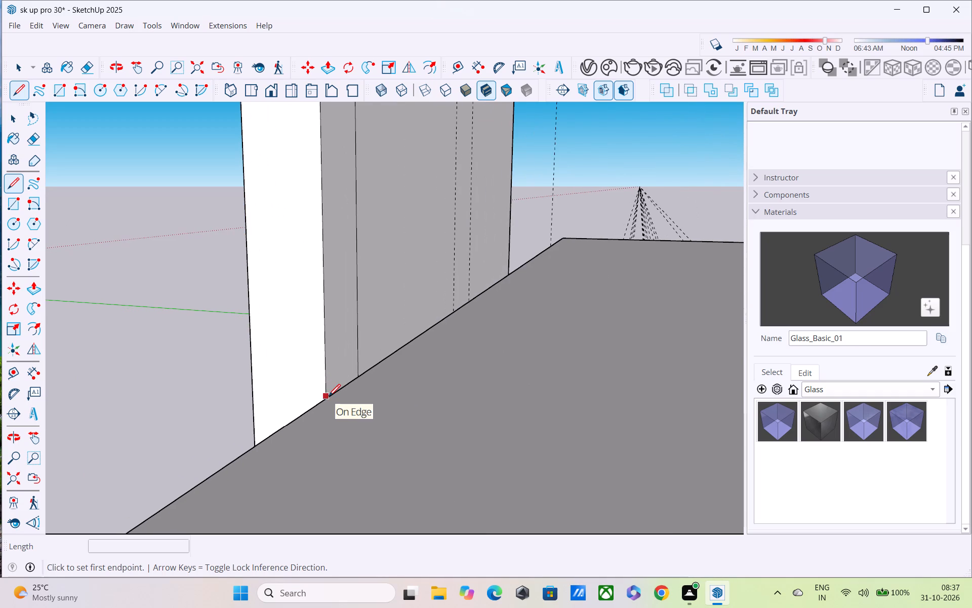
middle_click_drag(326, 399, 209, 449)
scroll(227, 424, "up", 4)
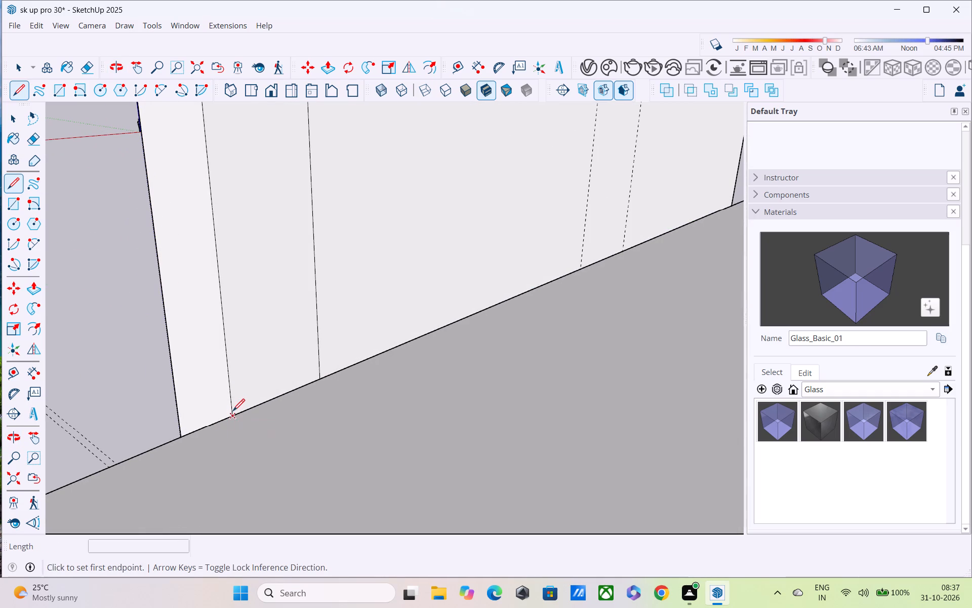
left_click(232, 413)
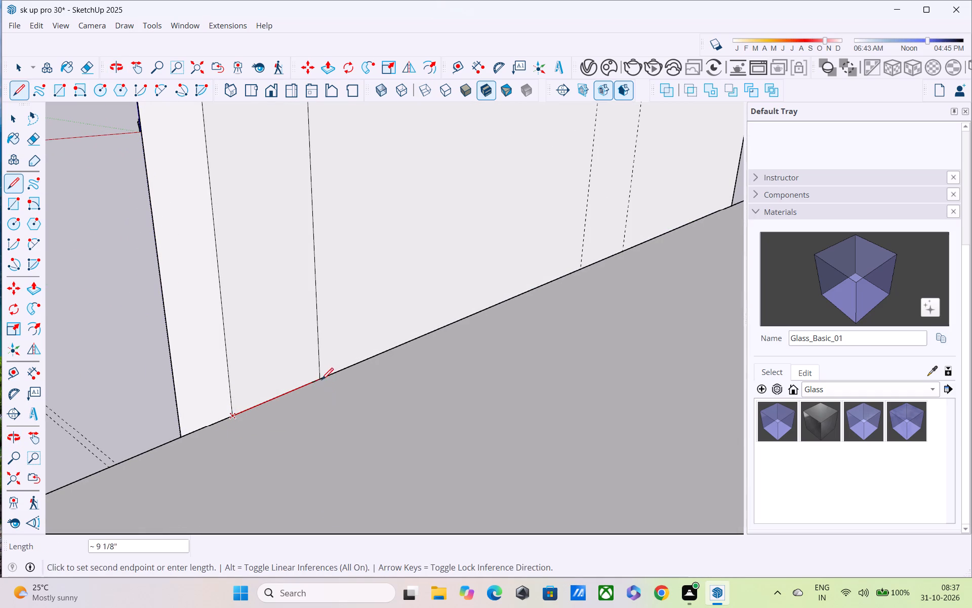
left_click(320, 375)
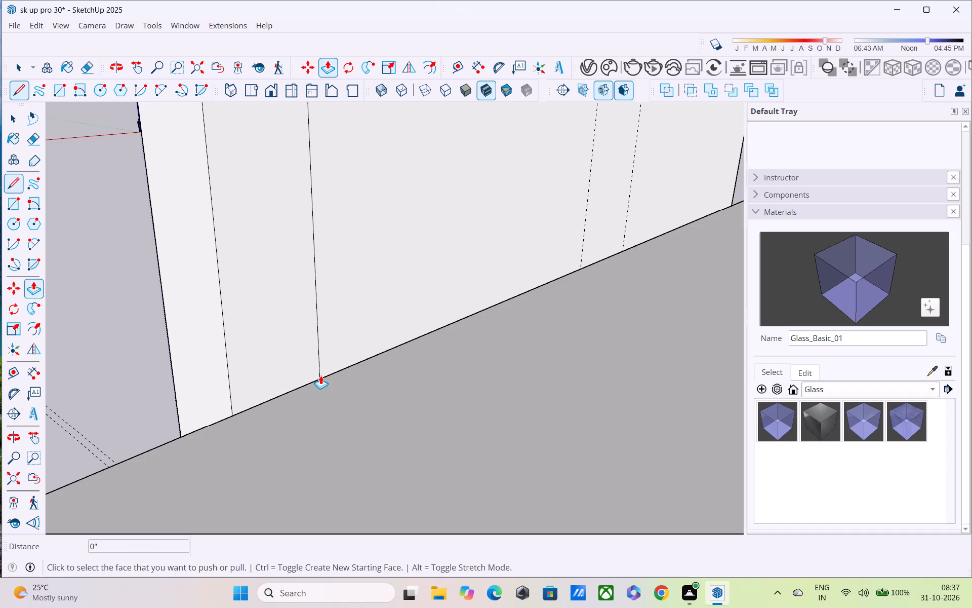
Push/Pull the narrow strip on the tower wall's rear face out 5' over the roof slab.
key("p")
left_click(305, 336)
middle_click_drag(335, 374, 474, 365)
scroll(480, 364, "down", 6)
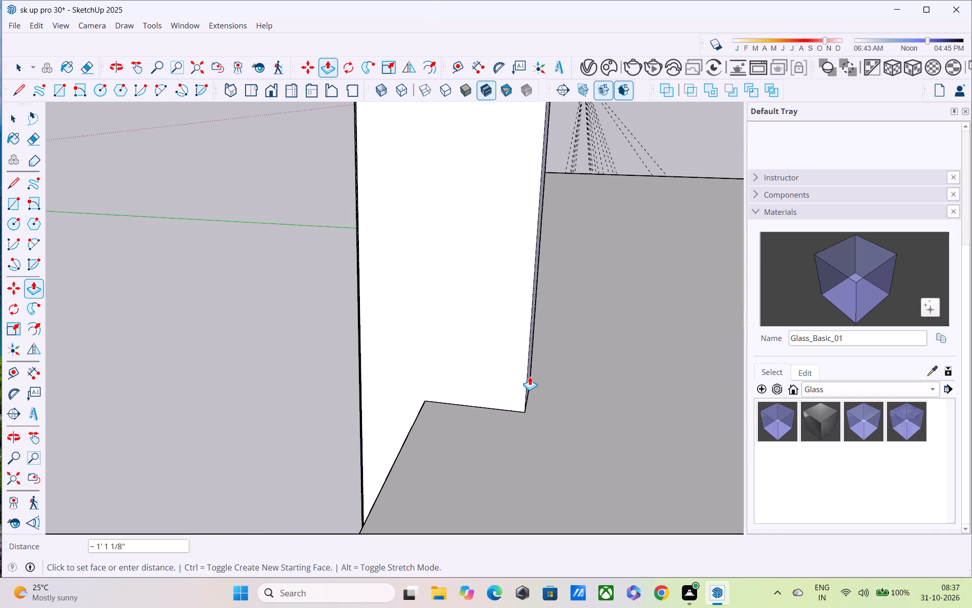
middle_click_drag(530, 383, 402, 427, "shift")
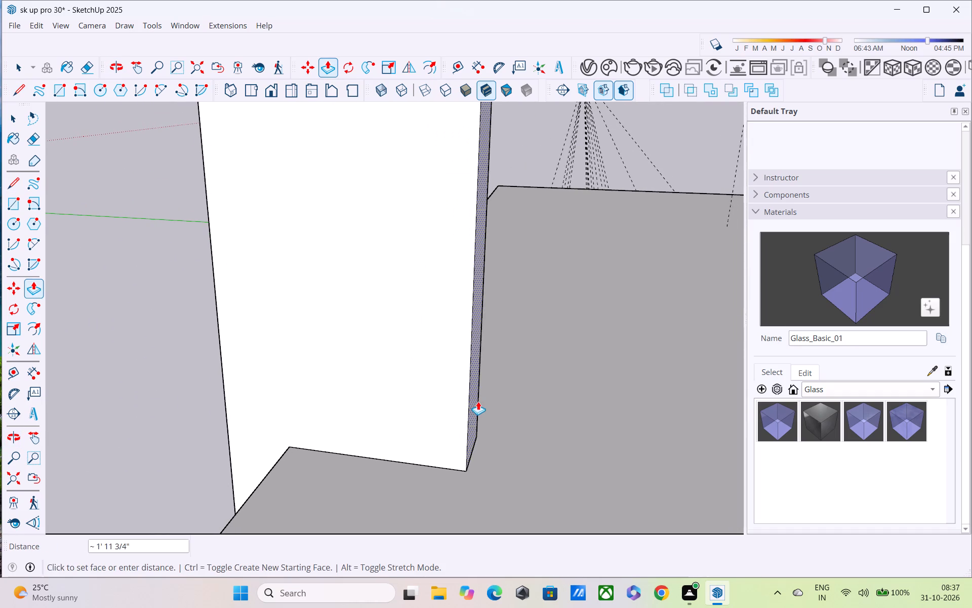
middle_click_drag(478, 401, 377, 267, "shift")
scroll(377, 267, "up", 1)
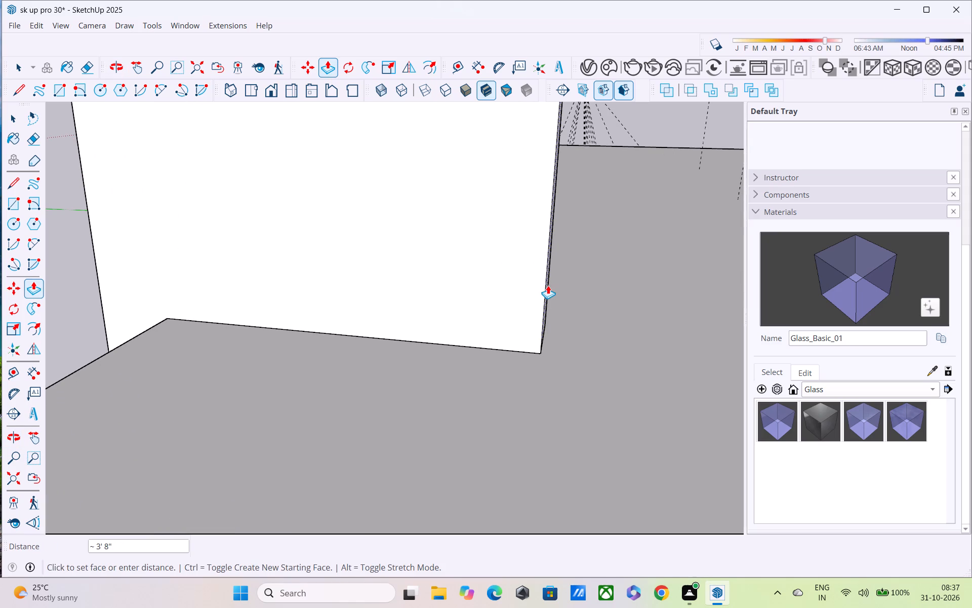
type("5'")
key("Return")
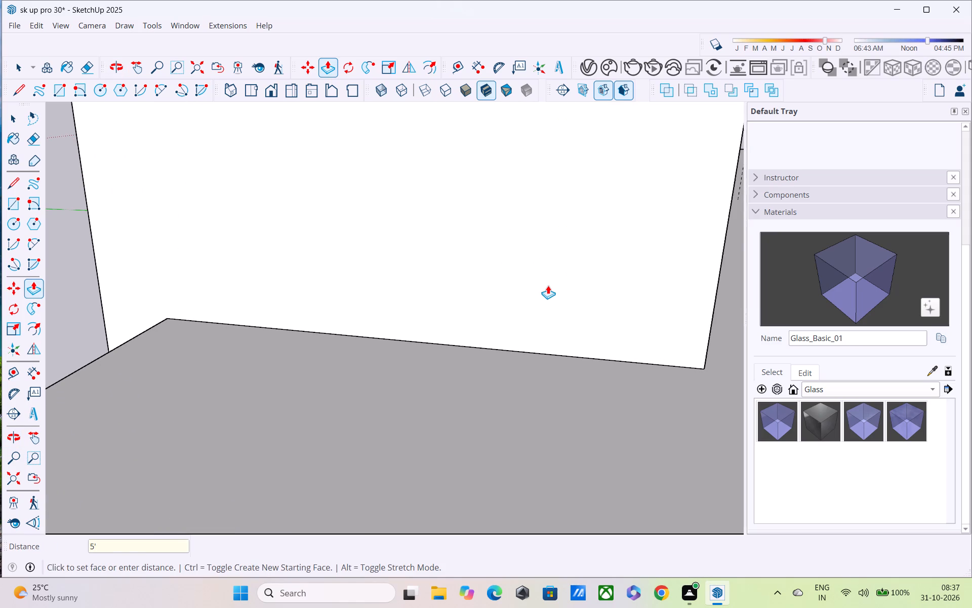
scroll(548, 286, "down", 11)
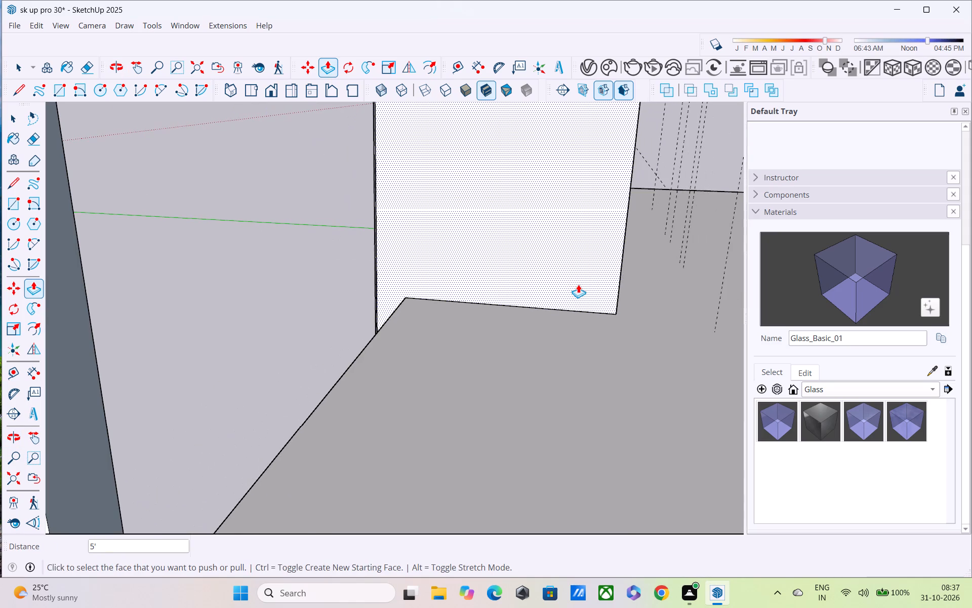
middle_click_drag(578, 284, 589, 206, "shift")
scroll(591, 202, "down", 5)
middle_click_drag(595, 236, 673, 196)
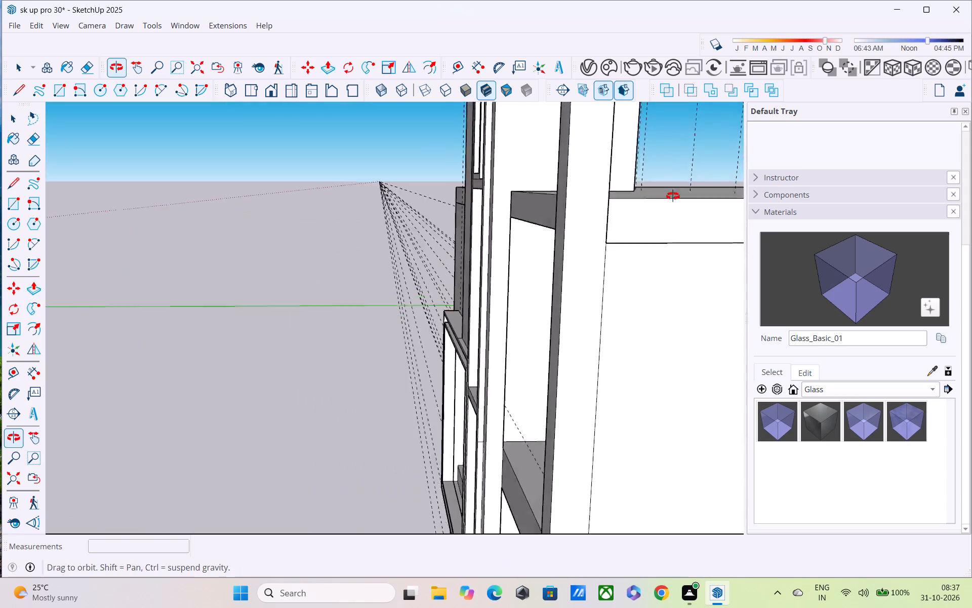
middle_click_drag(673, 196, 731, 177)
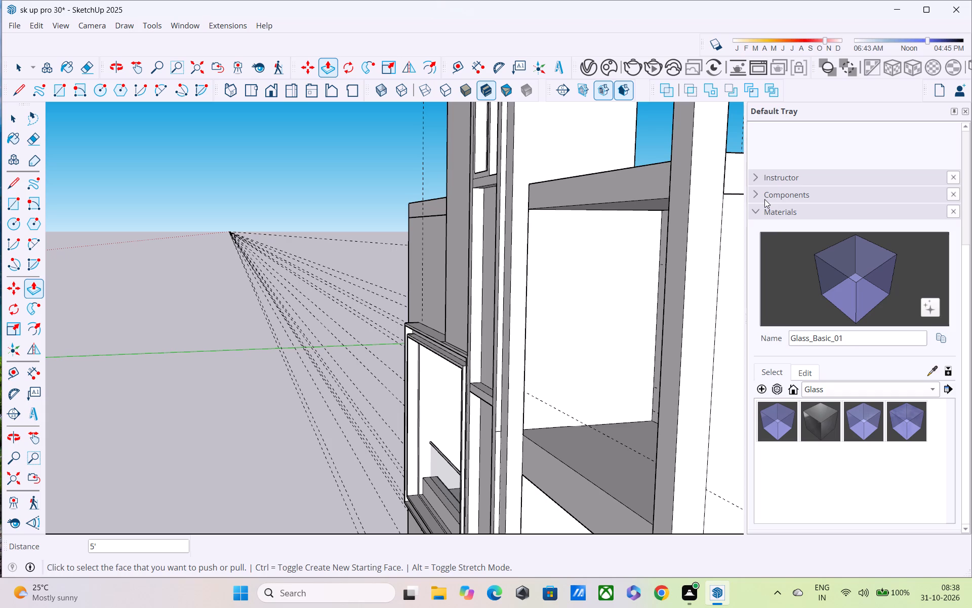
Examine the tower wall, the roof slab and the upper bays of the front elevation from several sides.
scroll(764, 199, "down", 6)
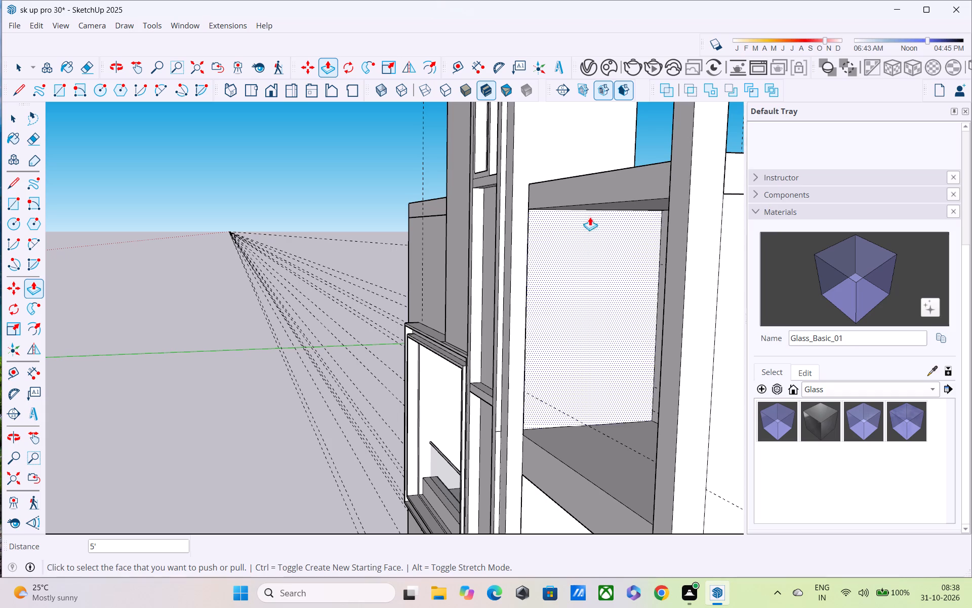
scroll(589, 221, "down", 5)
scroll(549, 284, "down", 1)
middle_click_drag(549, 284, 734, 244)
middle_click_drag(653, 321, 686, 272)
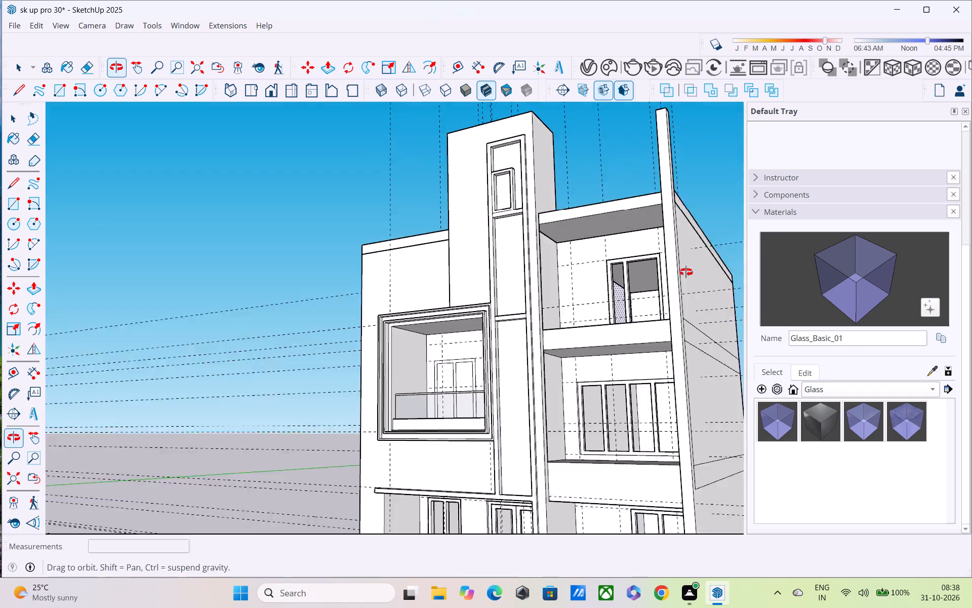
middle_click_drag(686, 272, 721, 241)
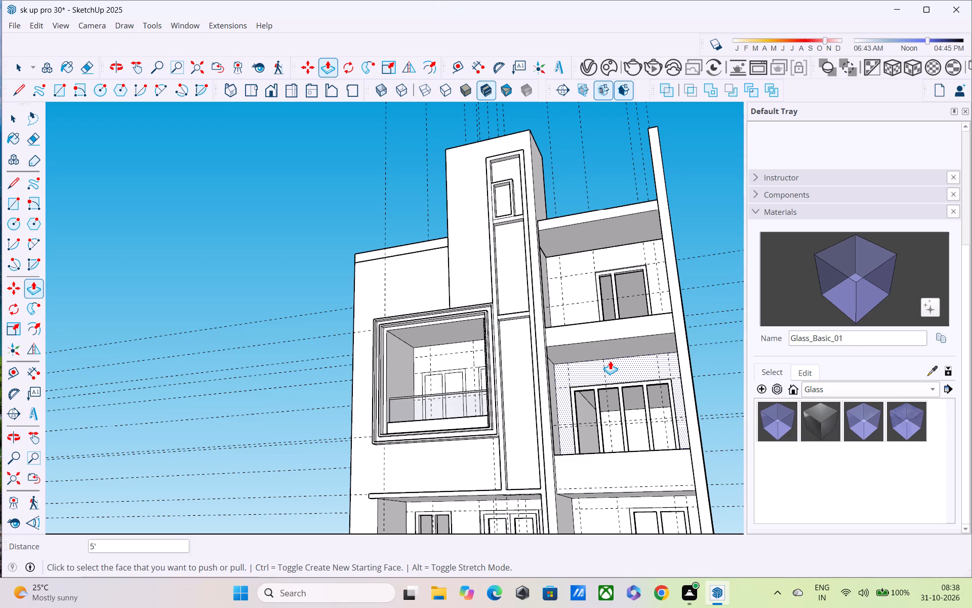
scroll(610, 360, "down", 3)
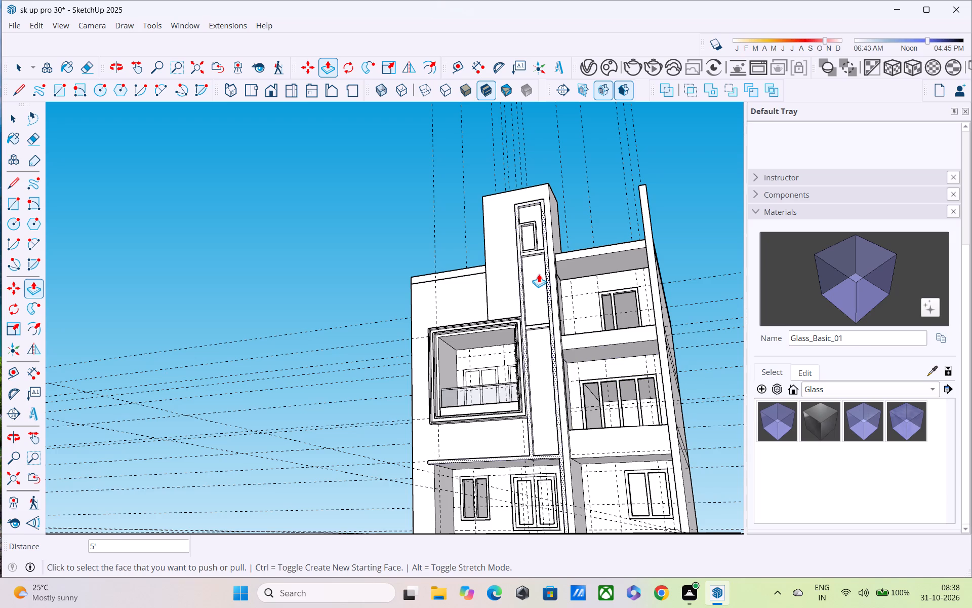
middle_click_drag(539, 274, 823, 402)
scroll(481, 295, "up", 3)
middle_click_drag(345, 295, 496, 324)
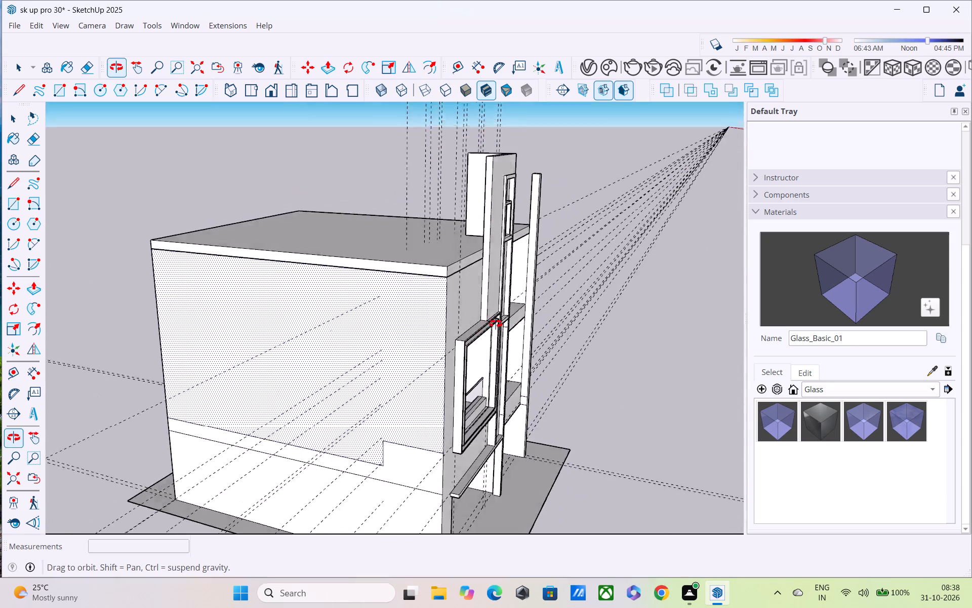
middle_click_drag(496, 324, 82, 365)
scroll(507, 279, "up", 3)
middle_click_drag(508, 277, 438, 243)
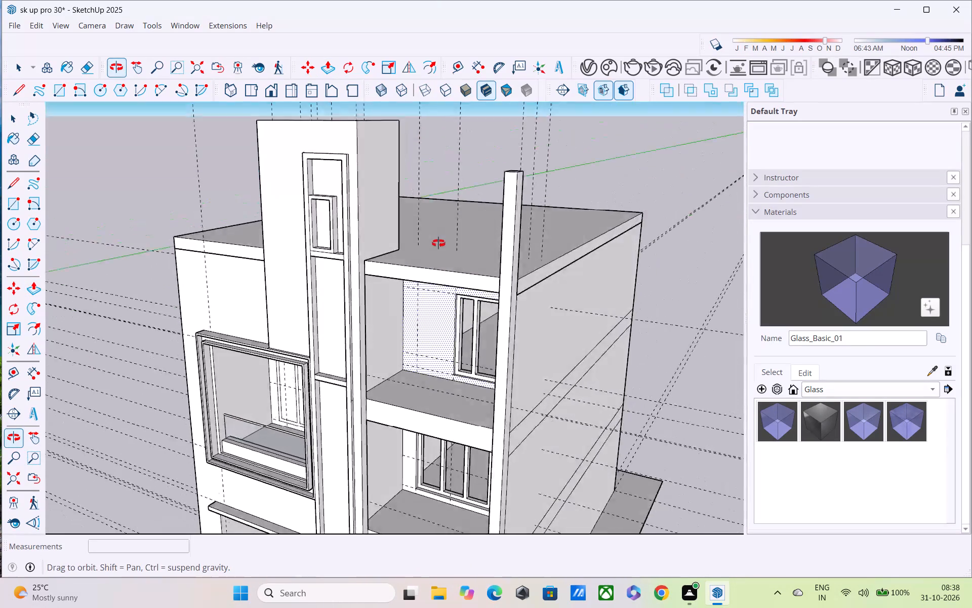
middle_click_drag(438, 243, 404, 217)
scroll(380, 247, "up", 2)
middle_click_drag(375, 238, 526, 214)
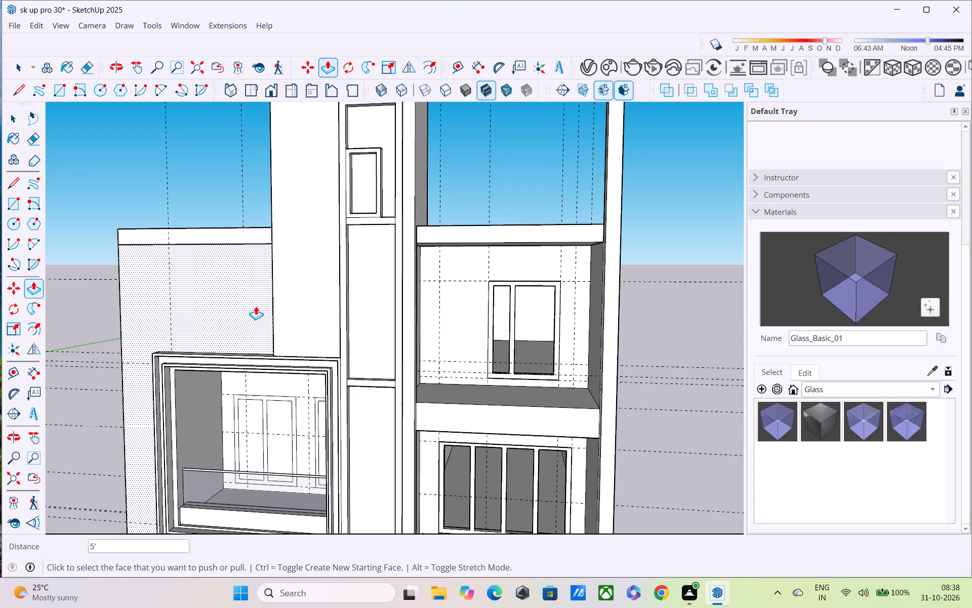
middle_click_drag(256, 306, 93, 273)
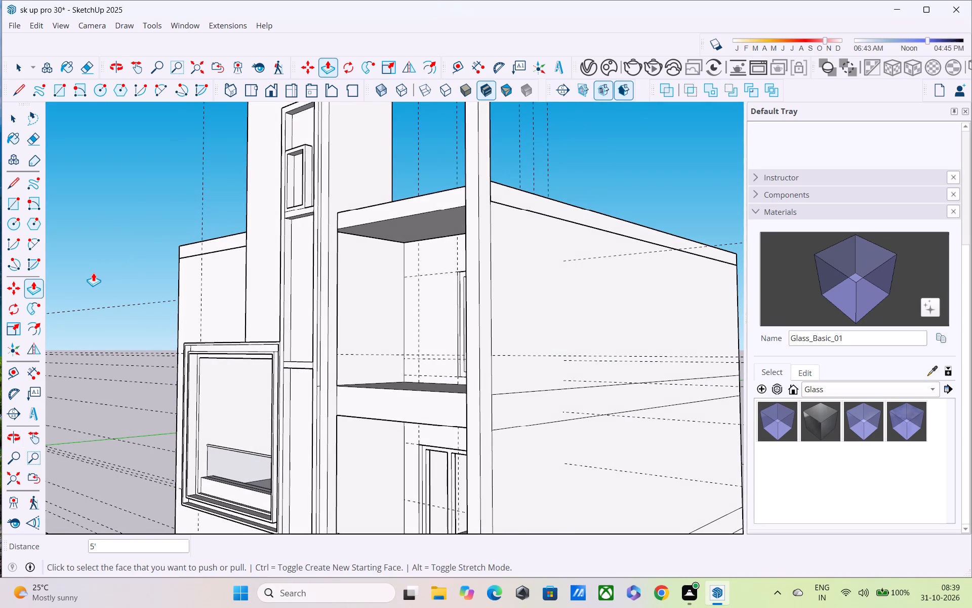
middle_click_drag(256, 297, 361, 300)
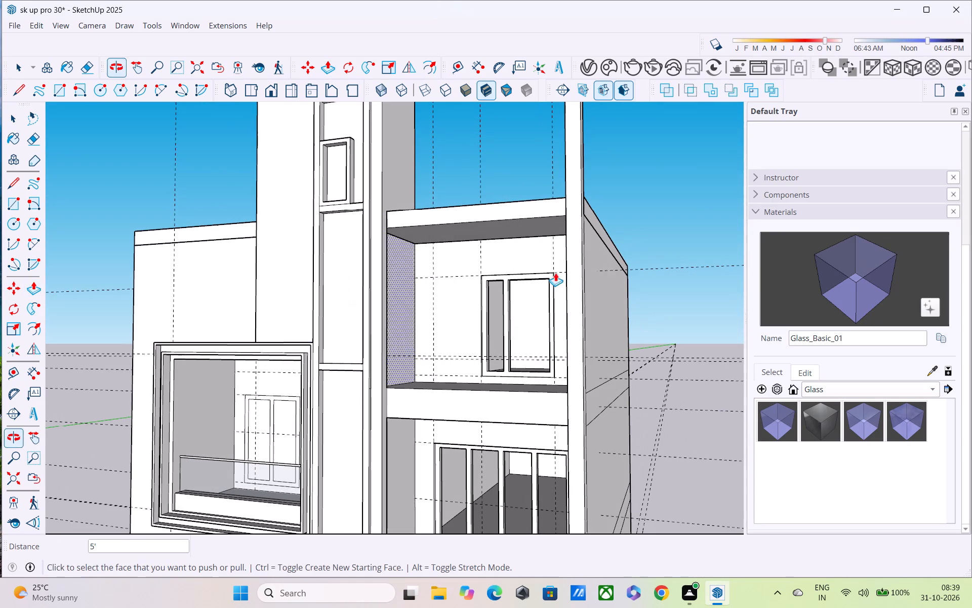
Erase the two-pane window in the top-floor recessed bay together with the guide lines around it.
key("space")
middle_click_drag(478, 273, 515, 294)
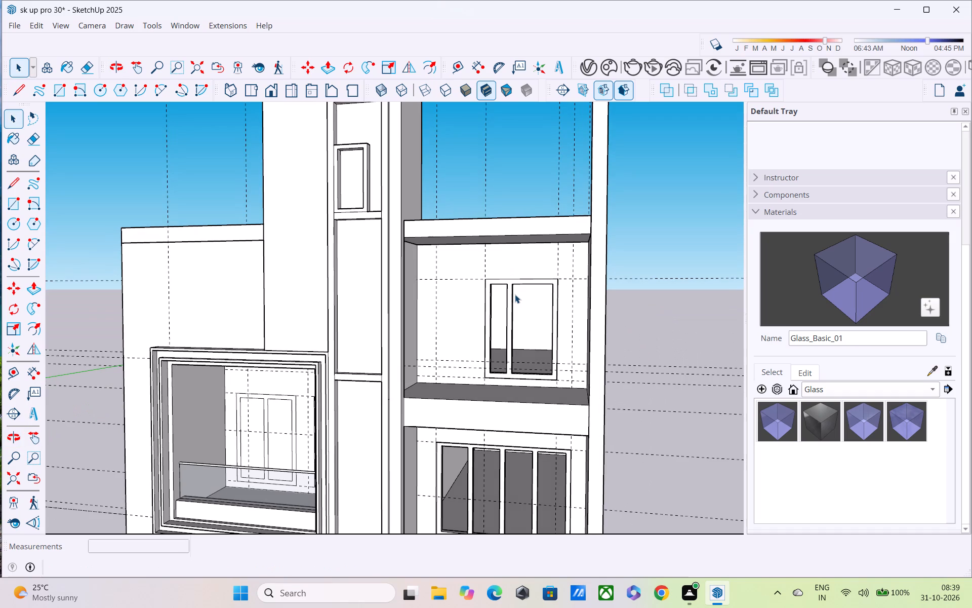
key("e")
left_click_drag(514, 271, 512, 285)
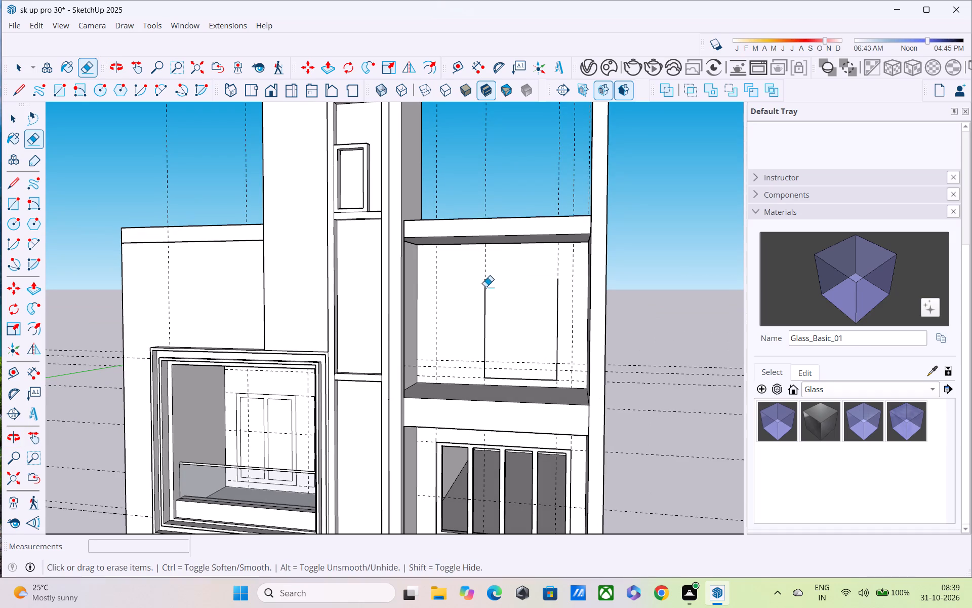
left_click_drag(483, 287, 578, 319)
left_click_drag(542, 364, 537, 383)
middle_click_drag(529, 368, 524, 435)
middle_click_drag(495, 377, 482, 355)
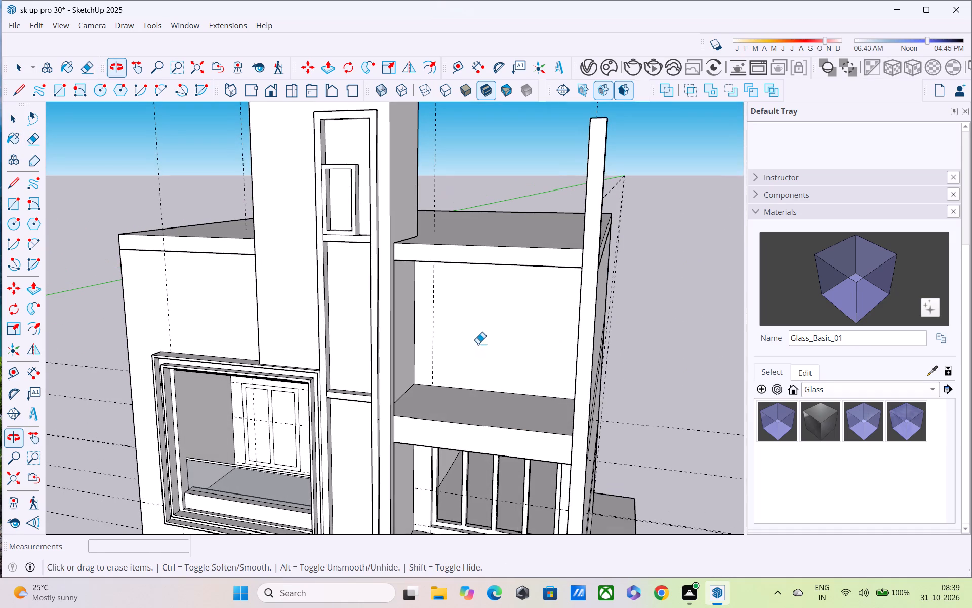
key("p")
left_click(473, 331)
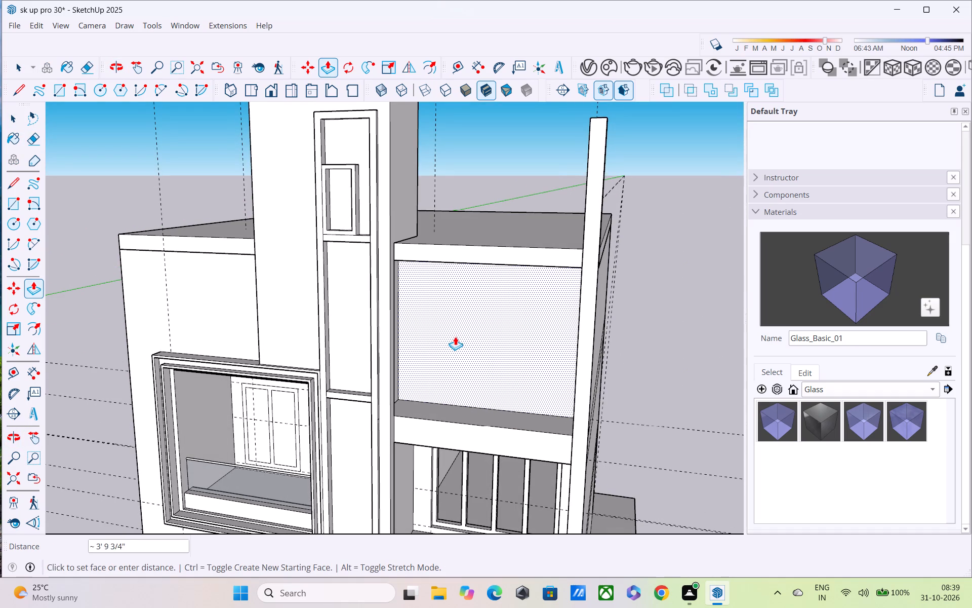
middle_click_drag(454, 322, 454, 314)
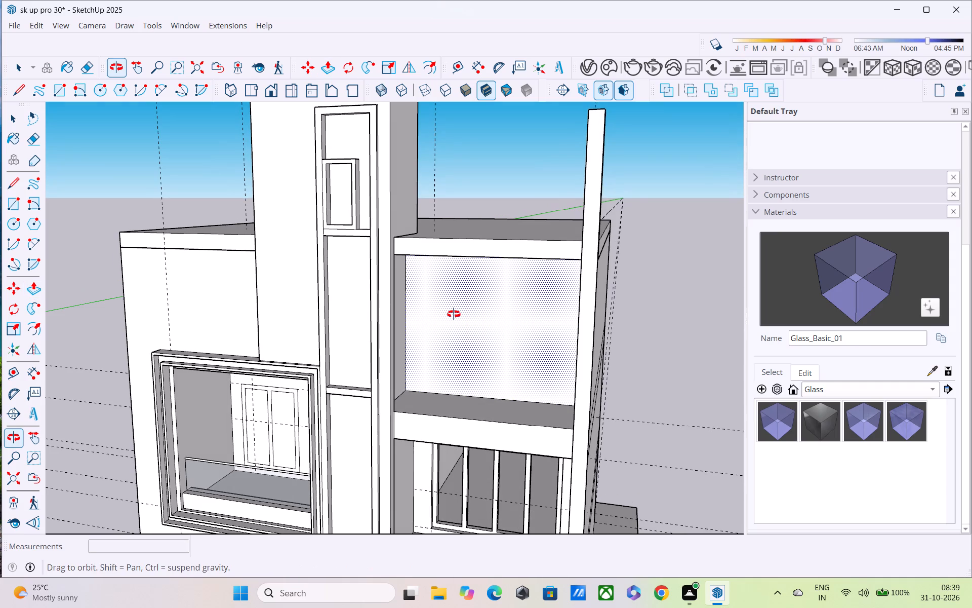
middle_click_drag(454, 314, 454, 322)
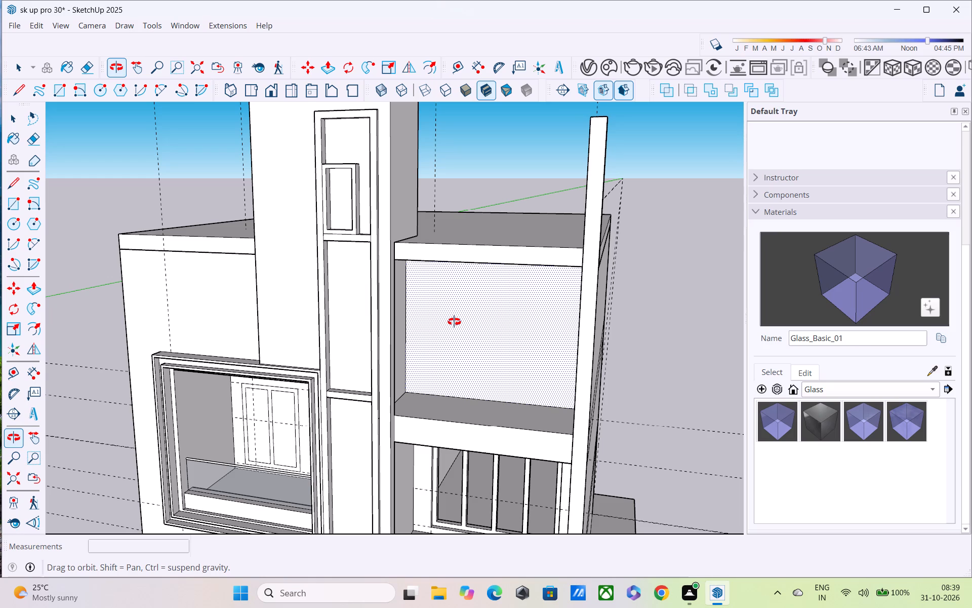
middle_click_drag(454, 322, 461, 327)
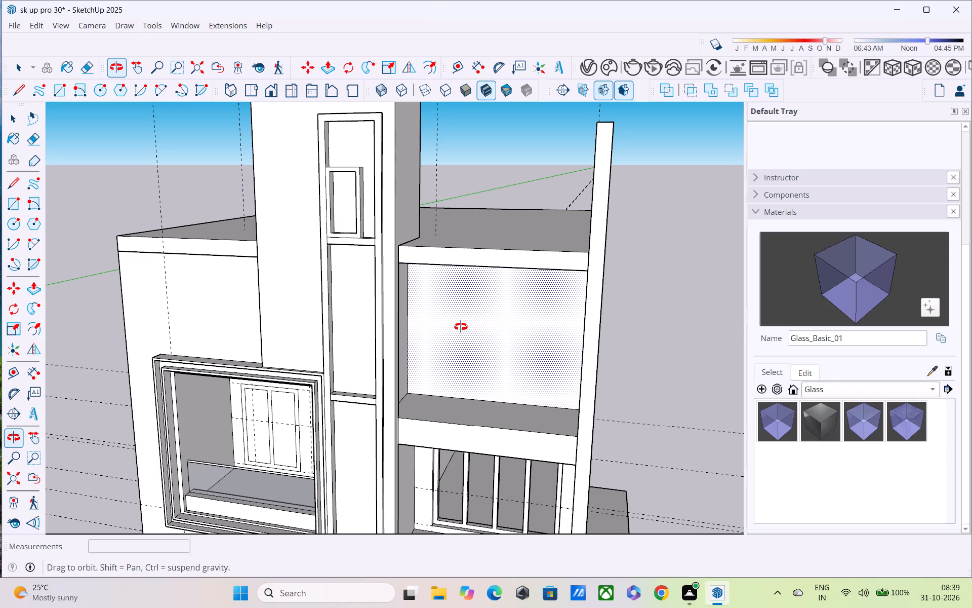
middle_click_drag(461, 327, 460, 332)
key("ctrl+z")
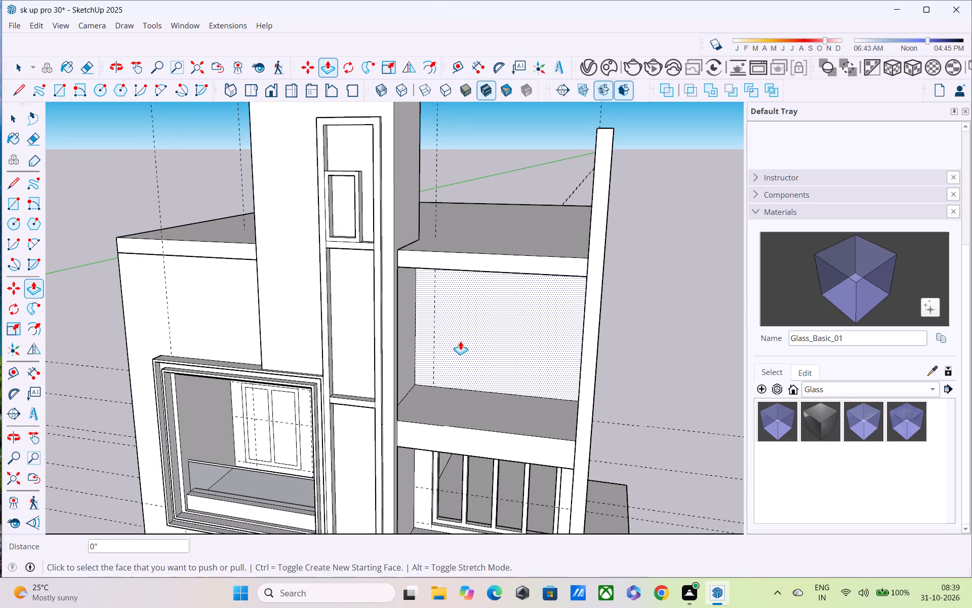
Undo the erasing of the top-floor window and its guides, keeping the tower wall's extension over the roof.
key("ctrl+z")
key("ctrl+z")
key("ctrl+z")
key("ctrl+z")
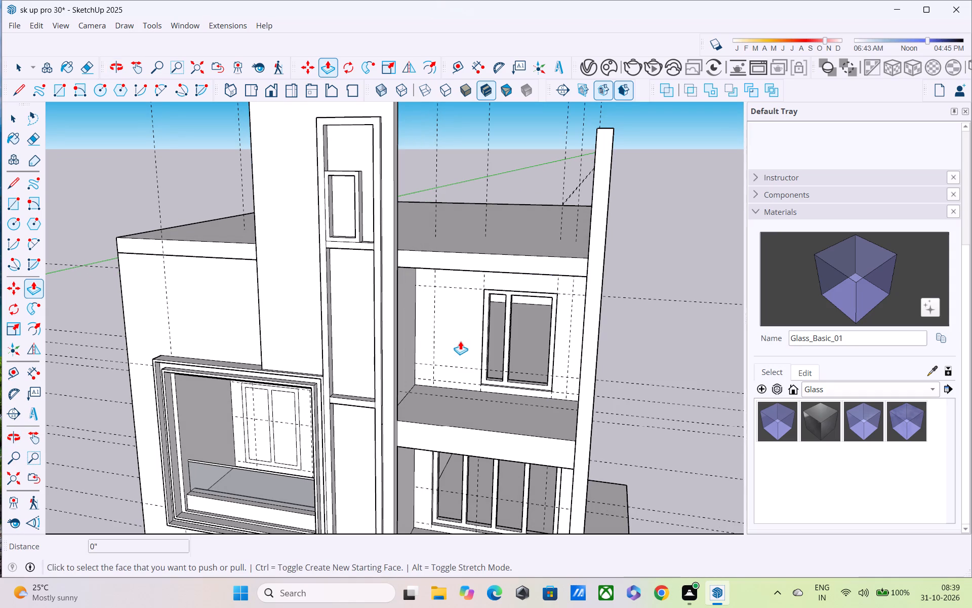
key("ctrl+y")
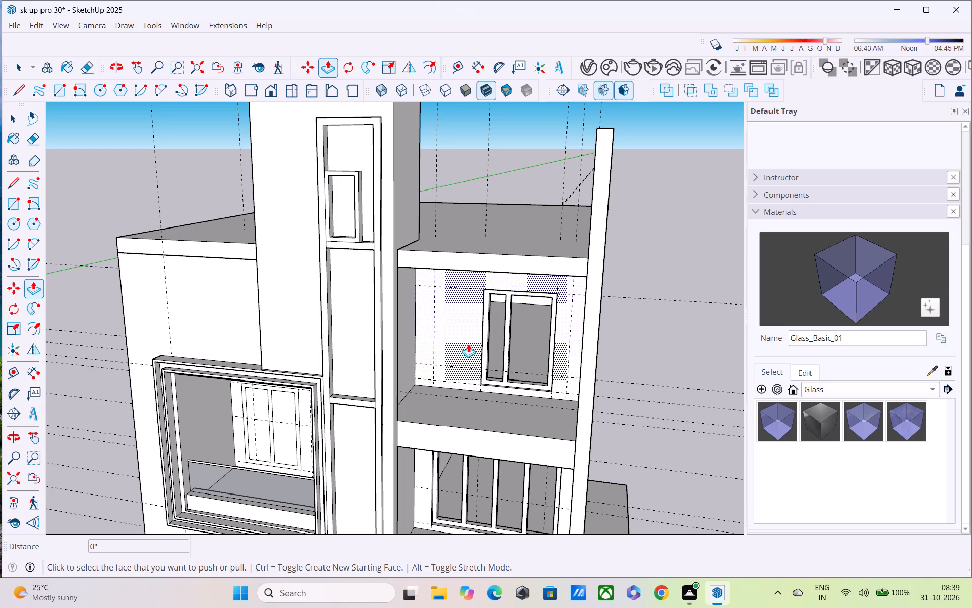
Open the roof slab group for editing.
key("space")
type("[P")
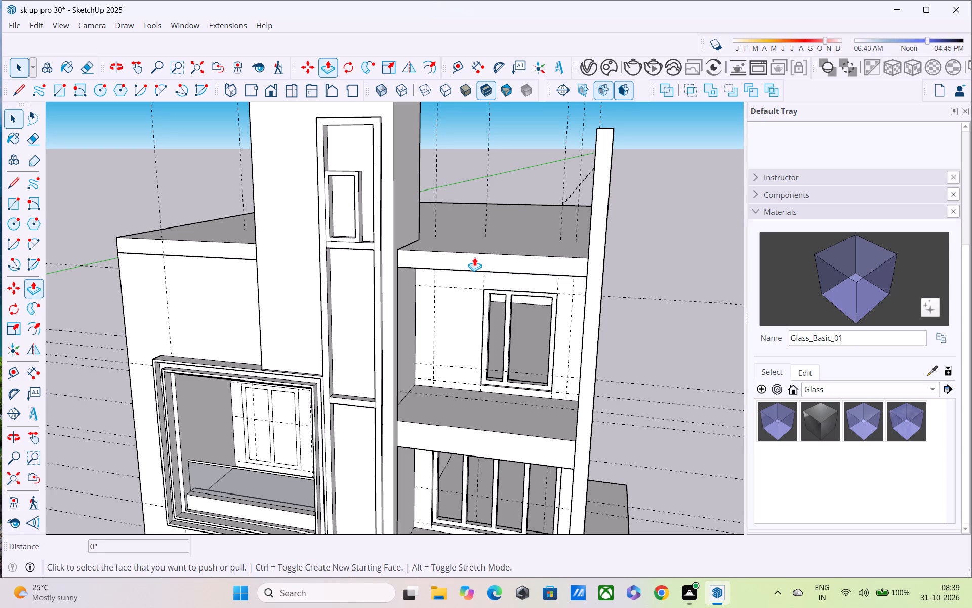
key("space")
left_click(474, 261)
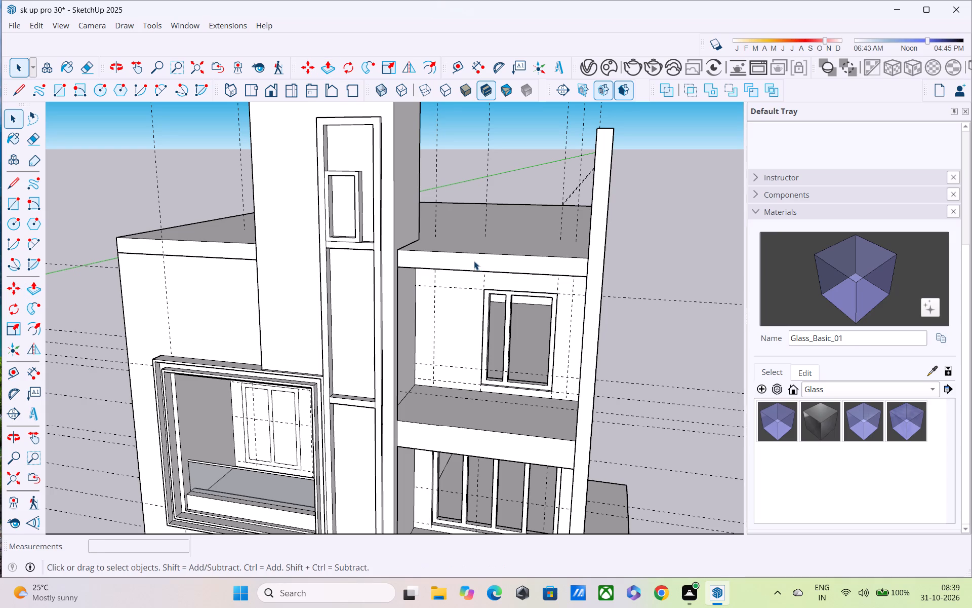
key("o")
left_click(474, 263)
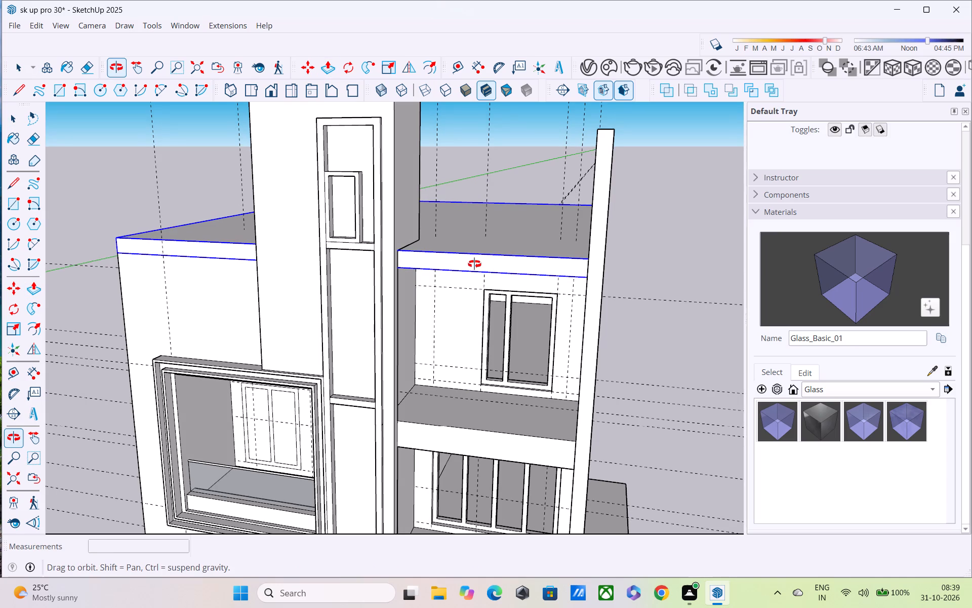
left_click_drag(505, 270, 529, 264)
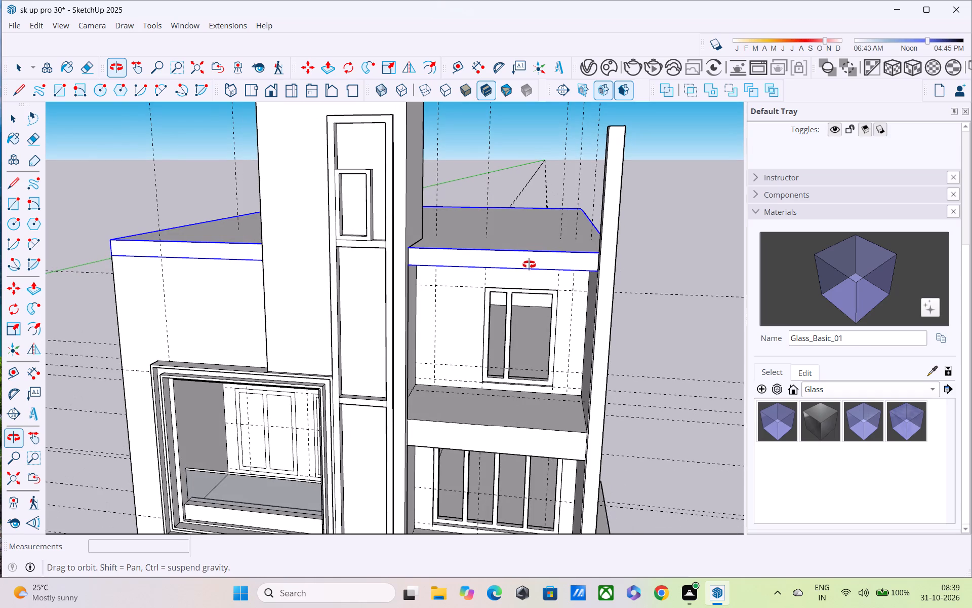
key("space")
left_click(529, 271)
double_click(528, 262)
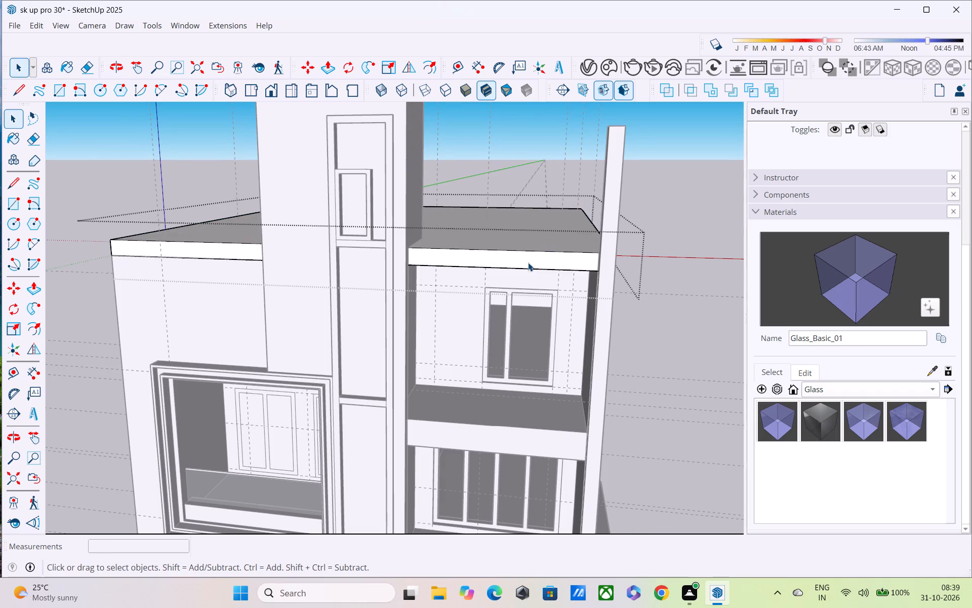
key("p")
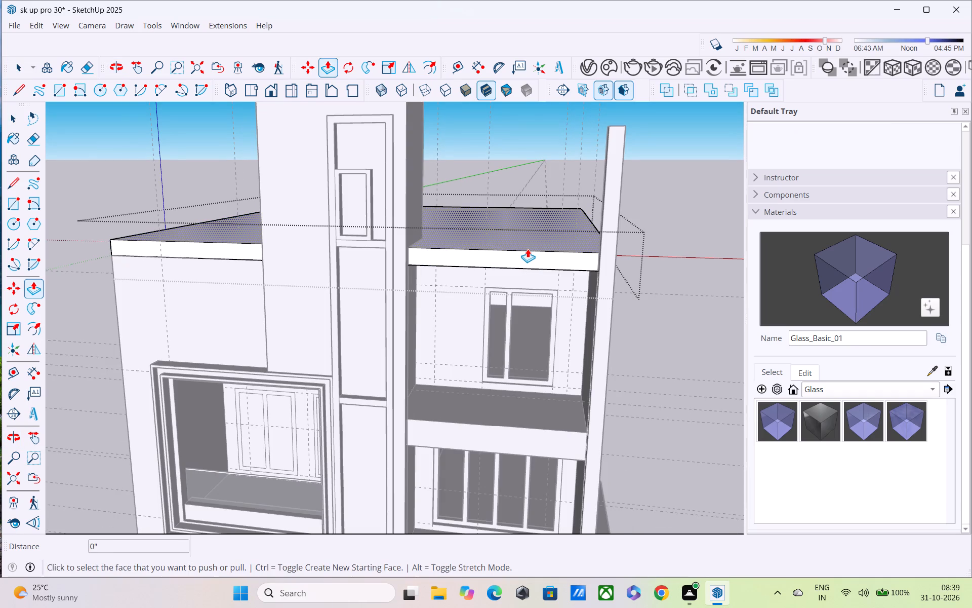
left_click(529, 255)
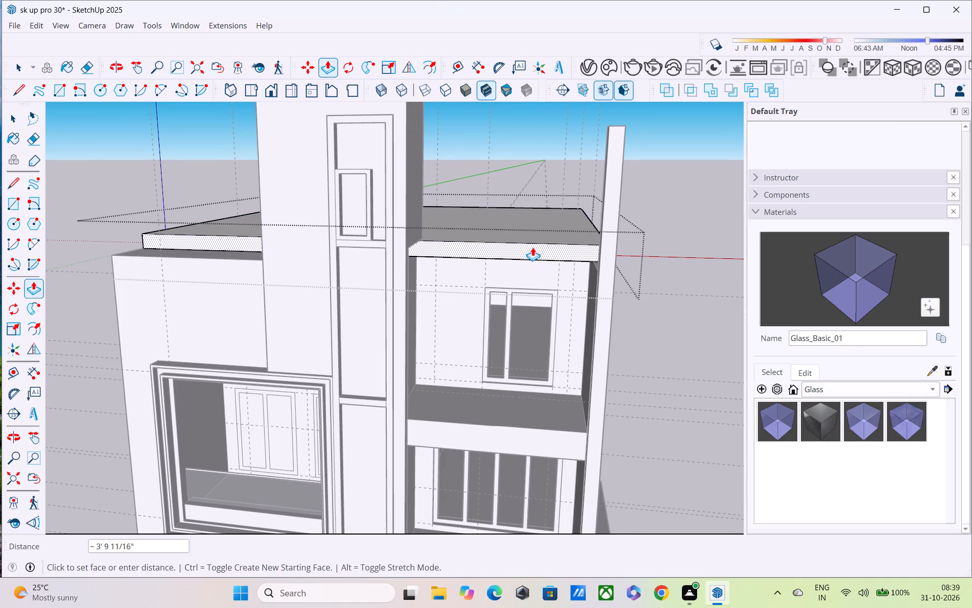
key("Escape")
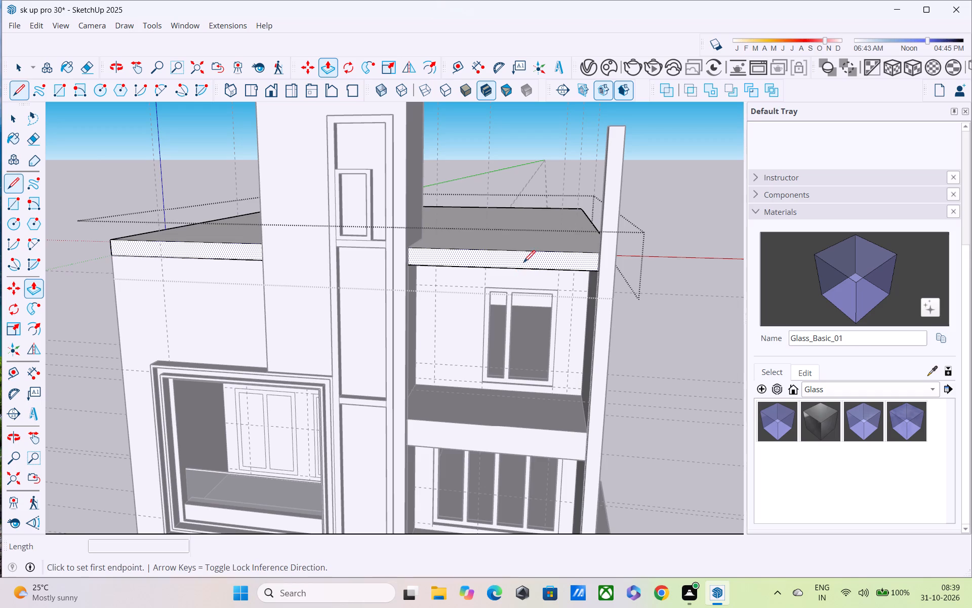
Draw a vertical line about 1' long down the roof slab's front face where it meets the tower wall.
key("l")
scroll(424, 258, "up", 9)
left_click(407, 240)
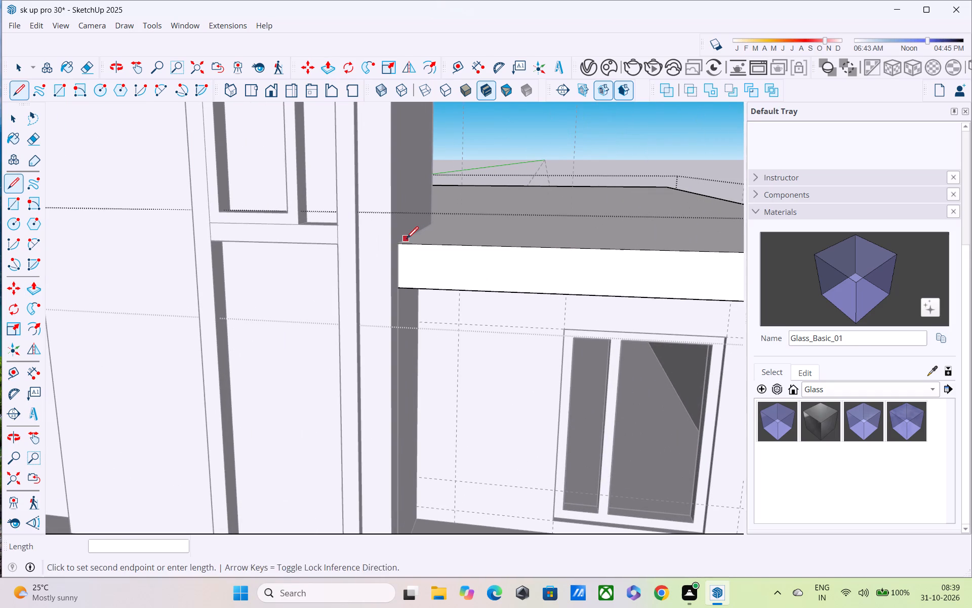
key("Escape")
scroll(394, 265, "up", 4)
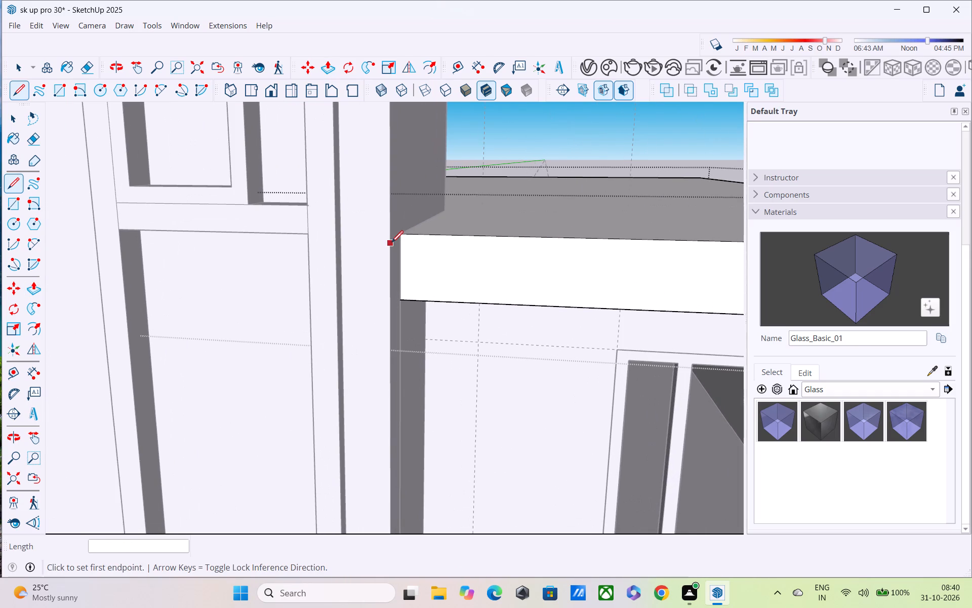
left_click(398, 237)
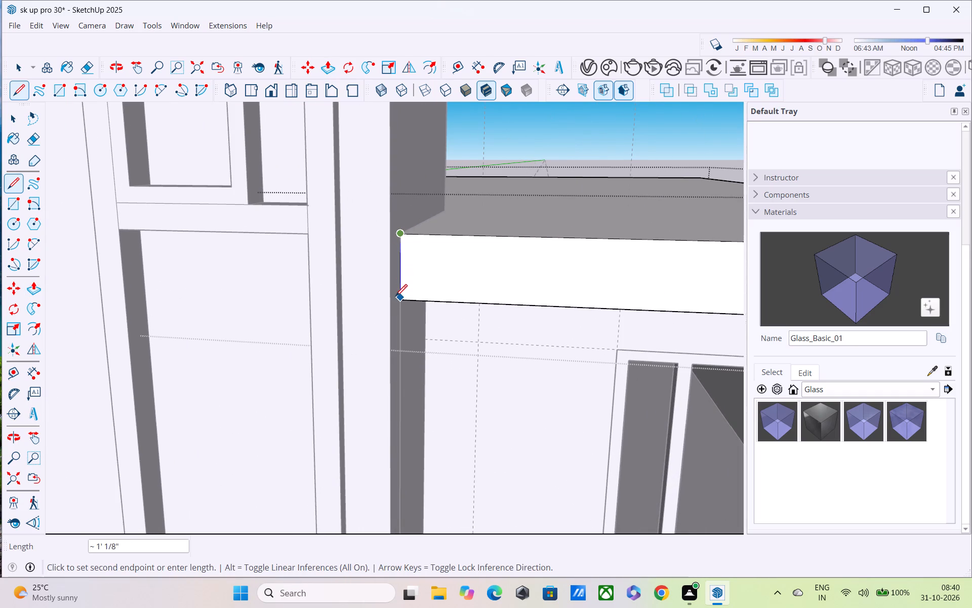
left_click(396, 298)
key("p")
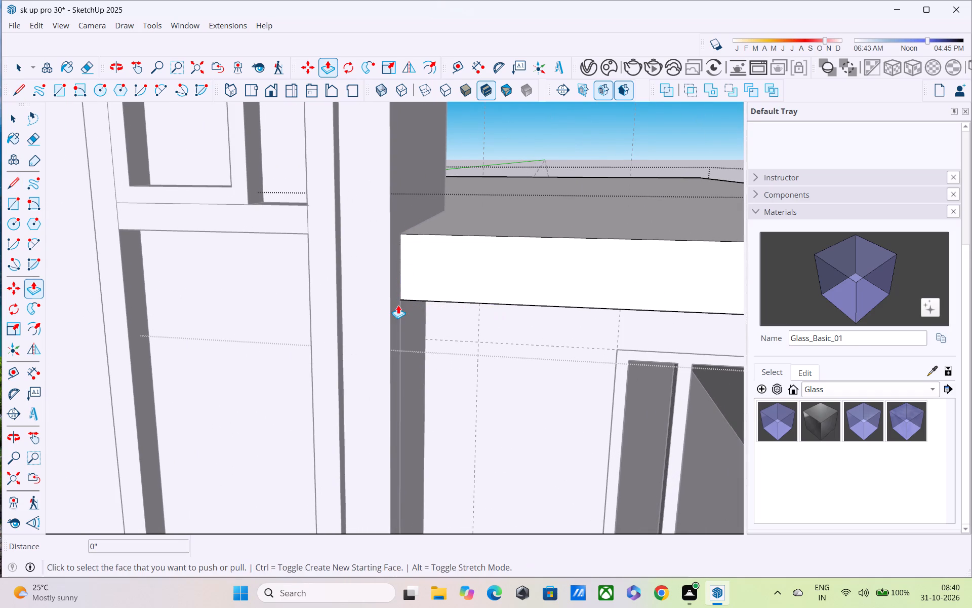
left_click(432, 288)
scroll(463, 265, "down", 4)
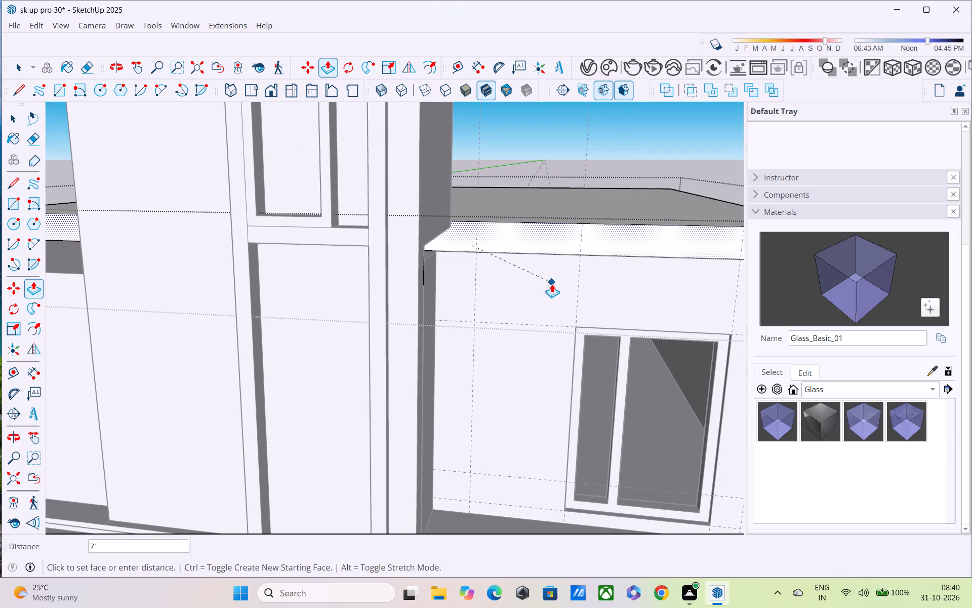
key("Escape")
Draw a vertical line about 1' long on the roof slab's front face, from its bottom edge to its top edge against the tower wall.
middle_click_drag(541, 291, 491, 239)
key("space")
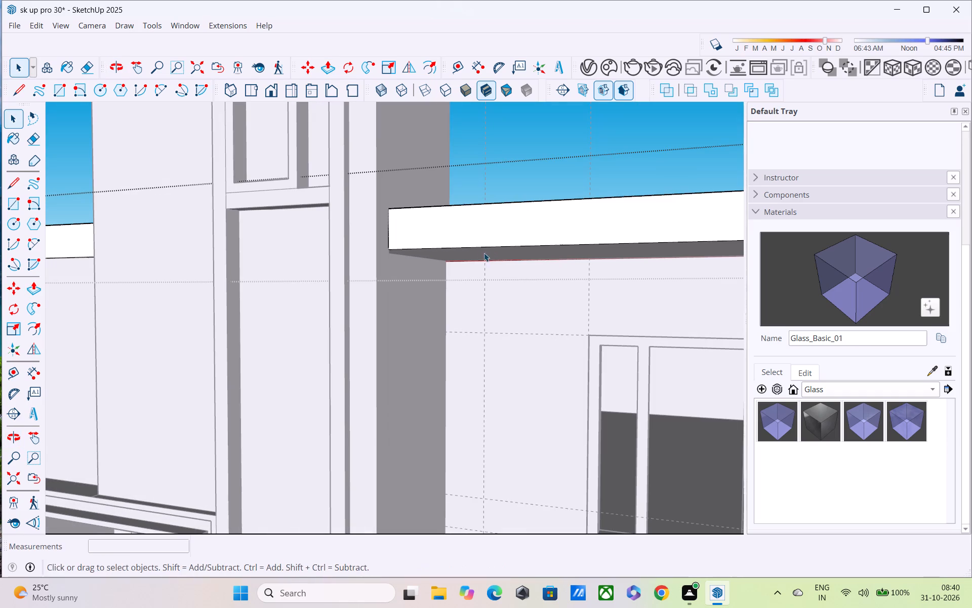
key("l")
scroll(480, 256, "up", 3)
scroll(339, 244, "up", 2)
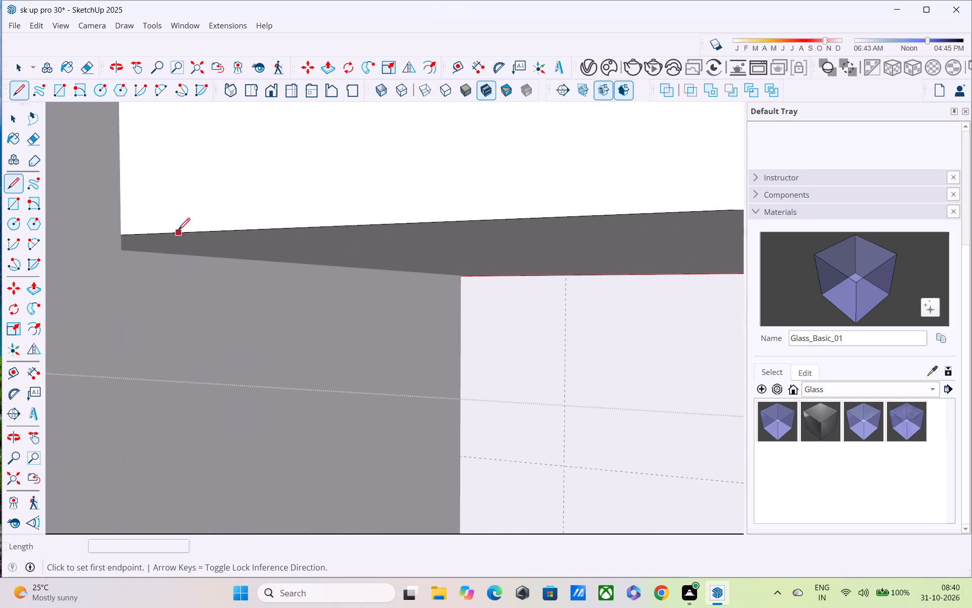
left_click(122, 235)
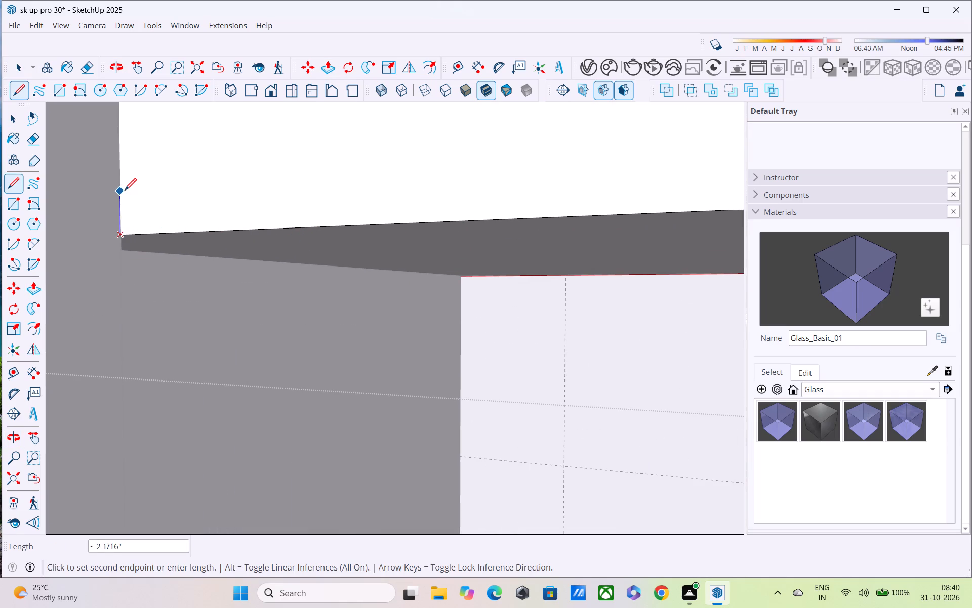
middle_click_drag(126, 196, 157, 435, "shift")
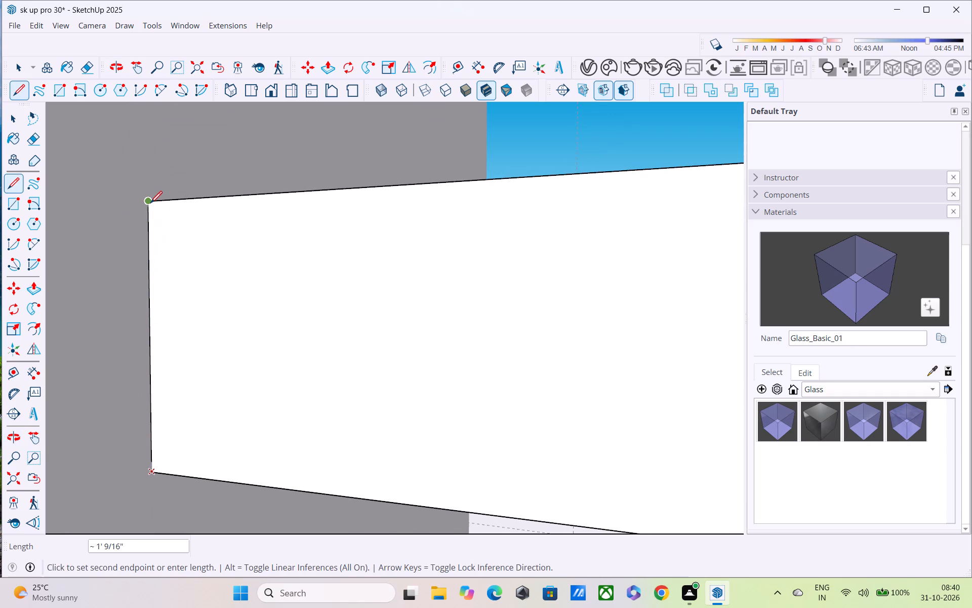
left_click(150, 204)
Push the roof slab's front face on the balcony side of the tower back about 1' 8".
type("OP")
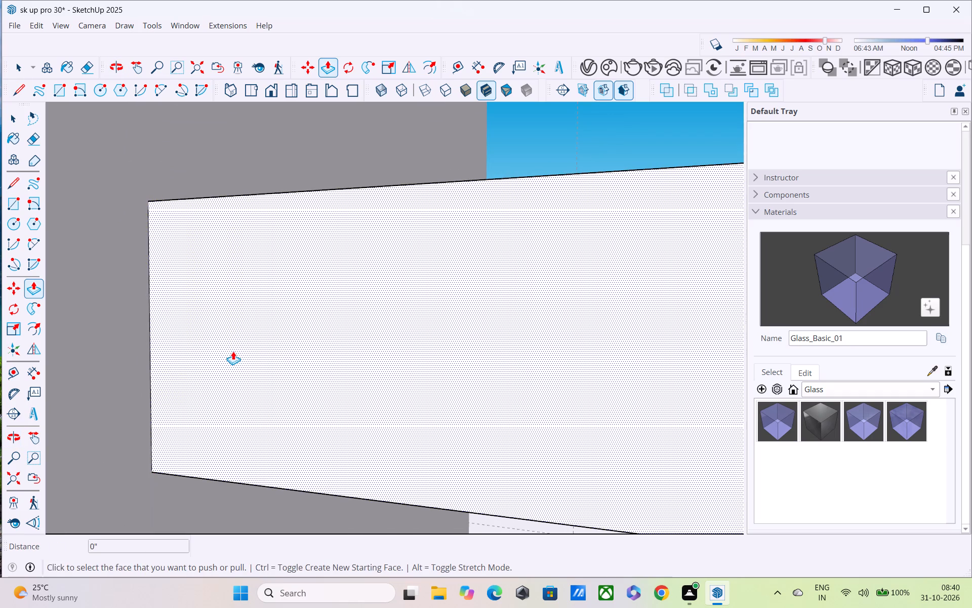
left_click(233, 351)
left_click_drag(325, 349, 431, 337)
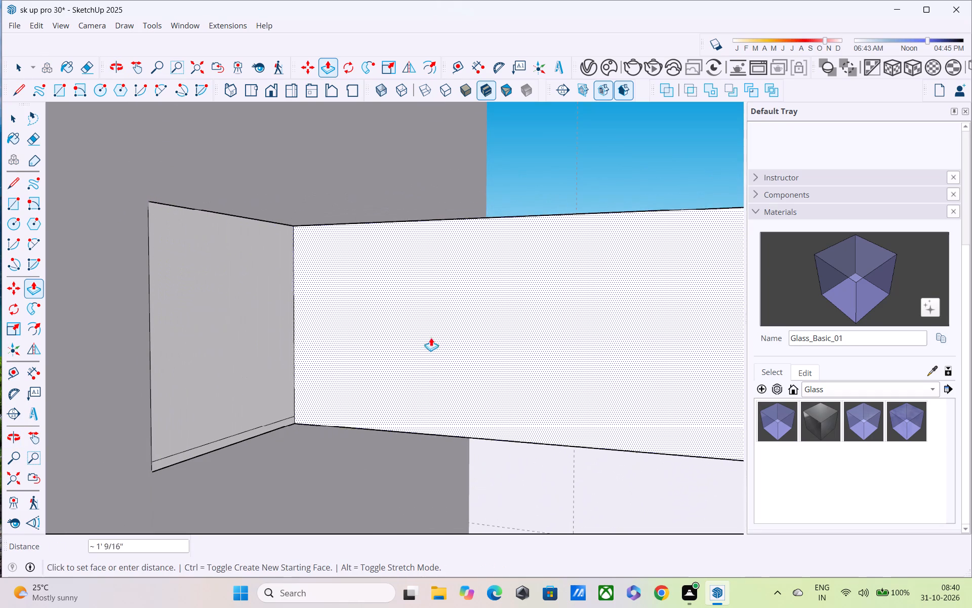
left_click_drag(431, 337, 476, 361)
Examine the roof slab's front edge and its junction with the tower from several angles.
scroll(476, 350, "down", 12)
middle_click_drag(464, 390, 499, 371)
scroll(499, 369, "up", 1)
scroll(499, 354, "down", 11)
middle_click_drag(474, 384, 481, 340)
scroll(481, 340, "down", 3, "ctrl")
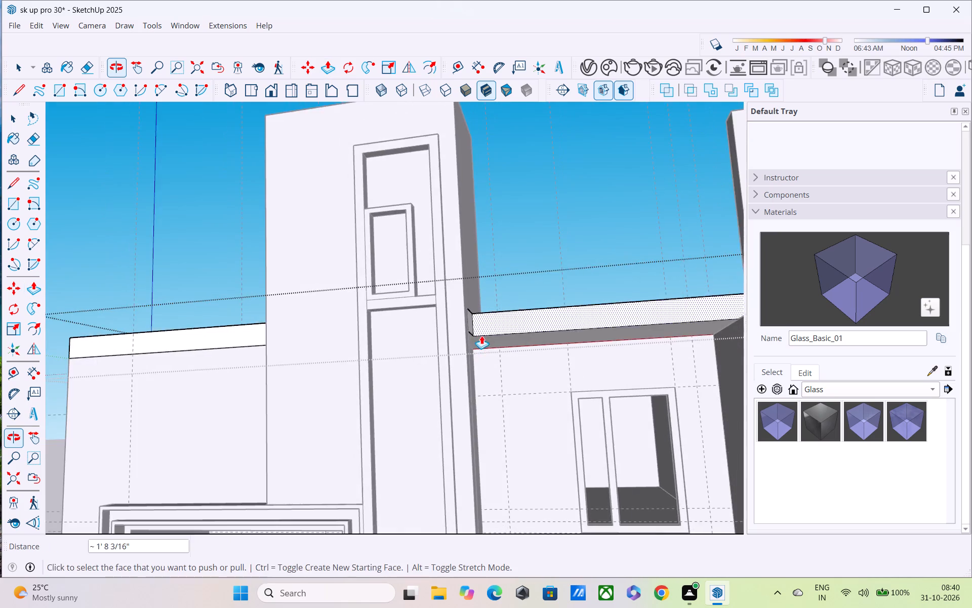
scroll(481, 335, "down", 3, "ctrl")
middle_click_drag(481, 357, 478, 292)
middle_click_drag(479, 293, 335, 397)
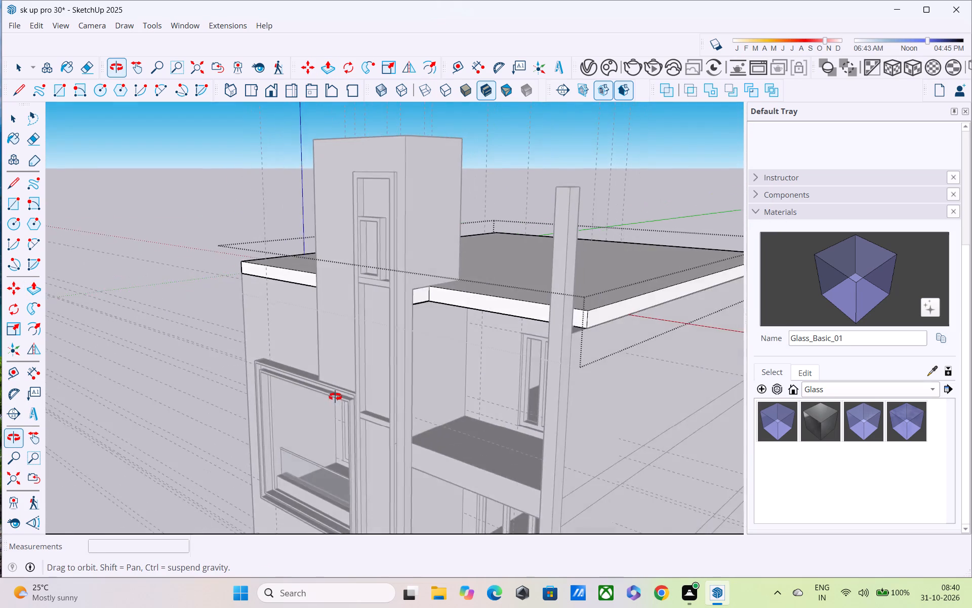
middle_click_drag(335, 397, 432, 402)
scroll(434, 402, "down", 2)
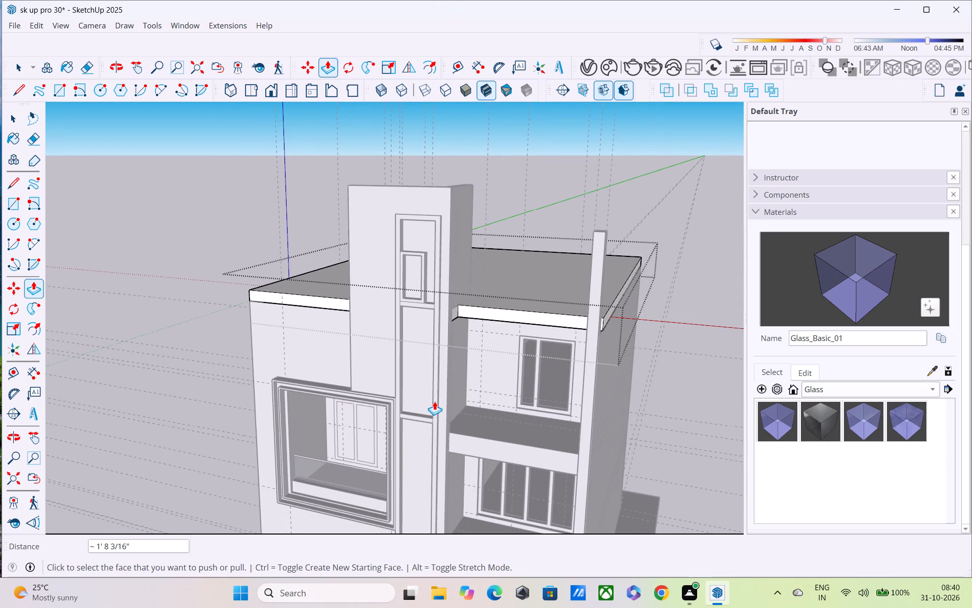
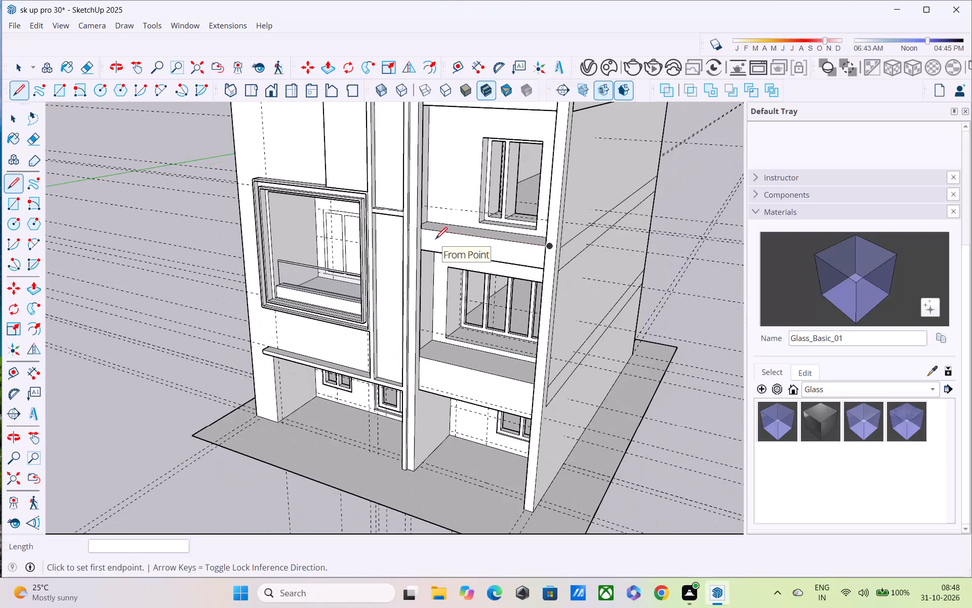
Push the top floor's recessed balcony wall back about 1' 5 7/8" to align with the wall of the floor below.
middle_click_drag(472, 279, 500, 321, "shift")
middle_click_drag(495, 300, 489, 298)
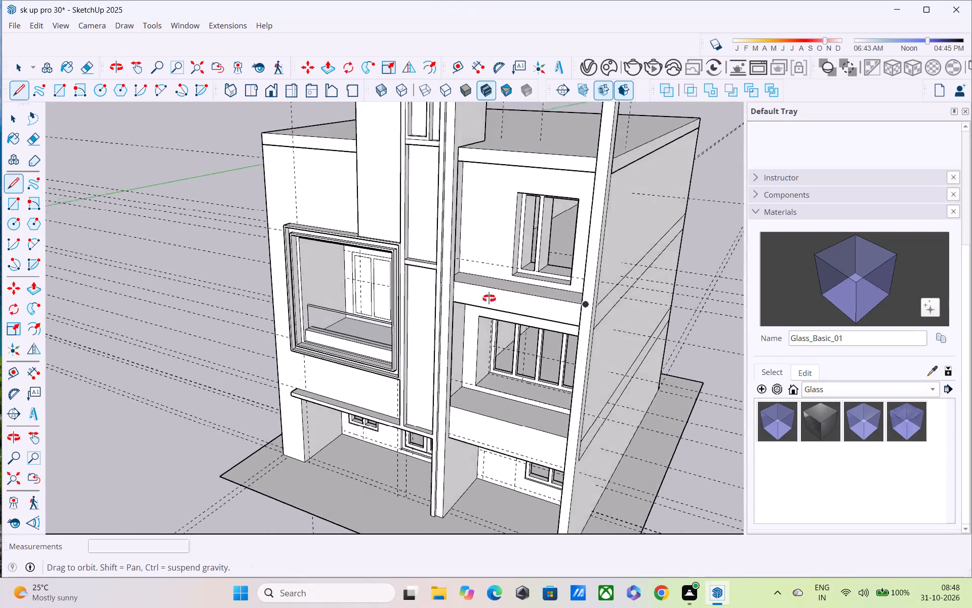
middle_click_drag(489, 298, 389, 361)
middle_click_drag(400, 341, 331, 200)
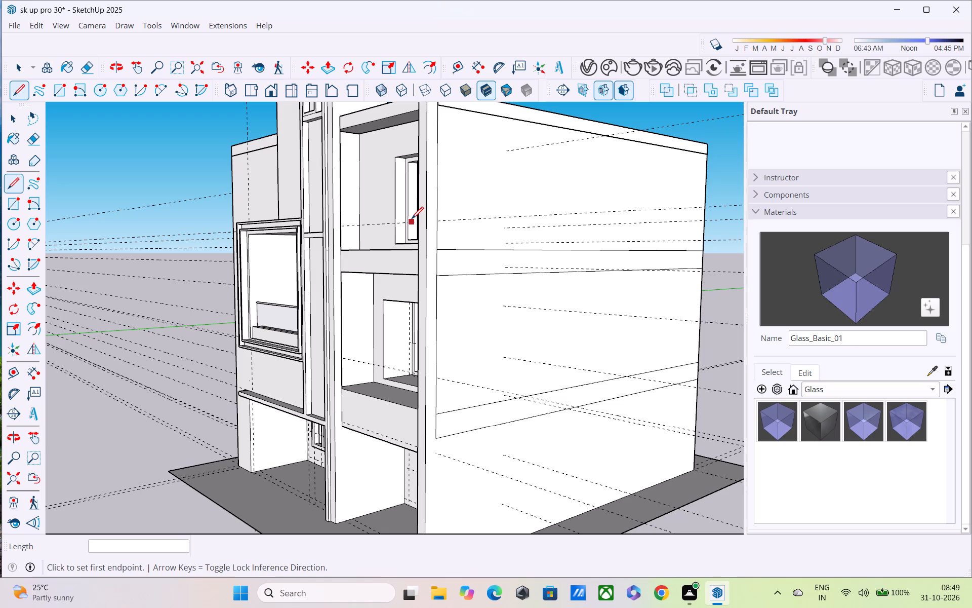
middle_click_drag(409, 216, 452, 338)
scroll(406, 209, "up", 3)
middle_click_drag(418, 222, 438, 240)
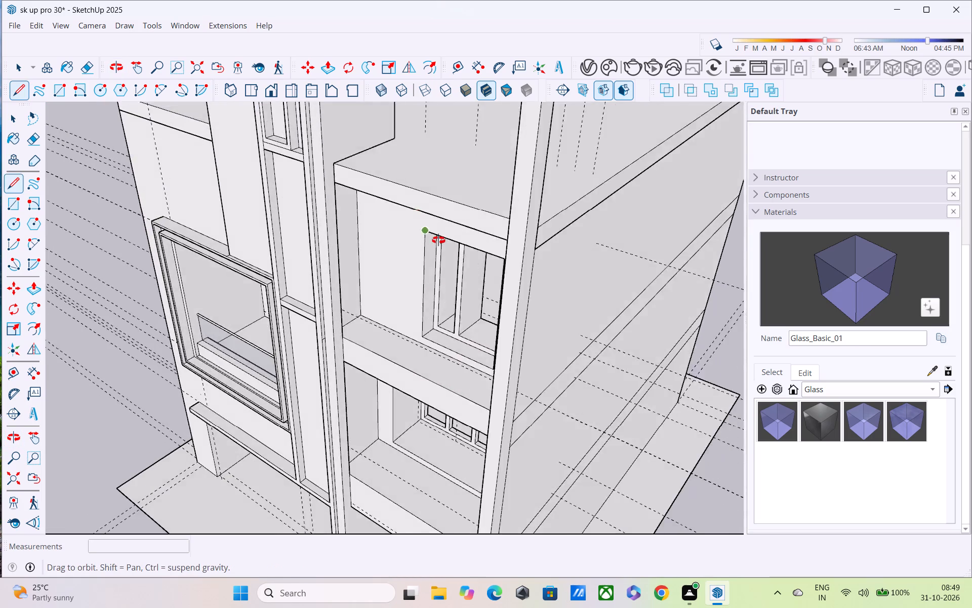
middle_click_drag(438, 240, 678, 125)
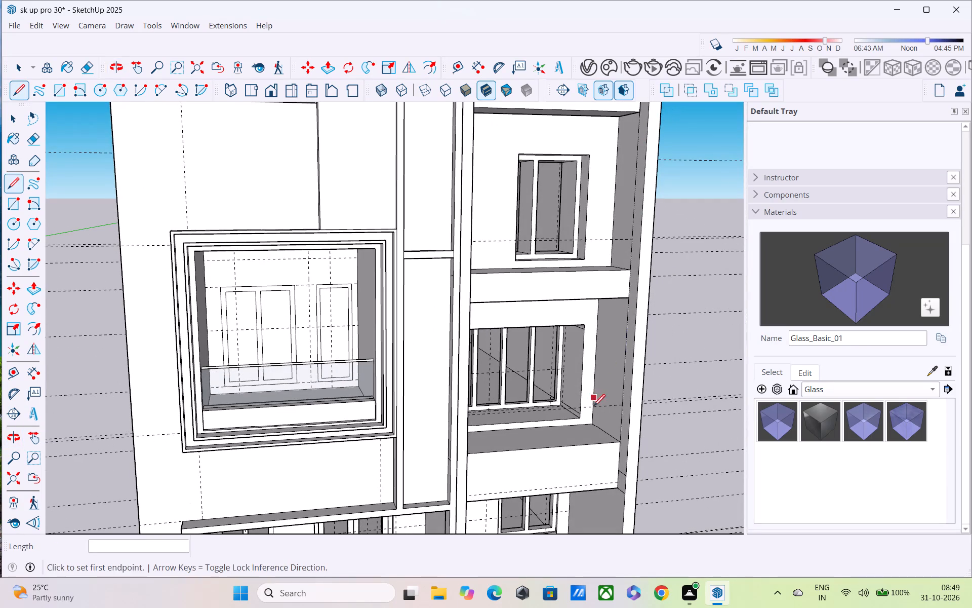
key("space")
scroll(564, 405, "up", 2)
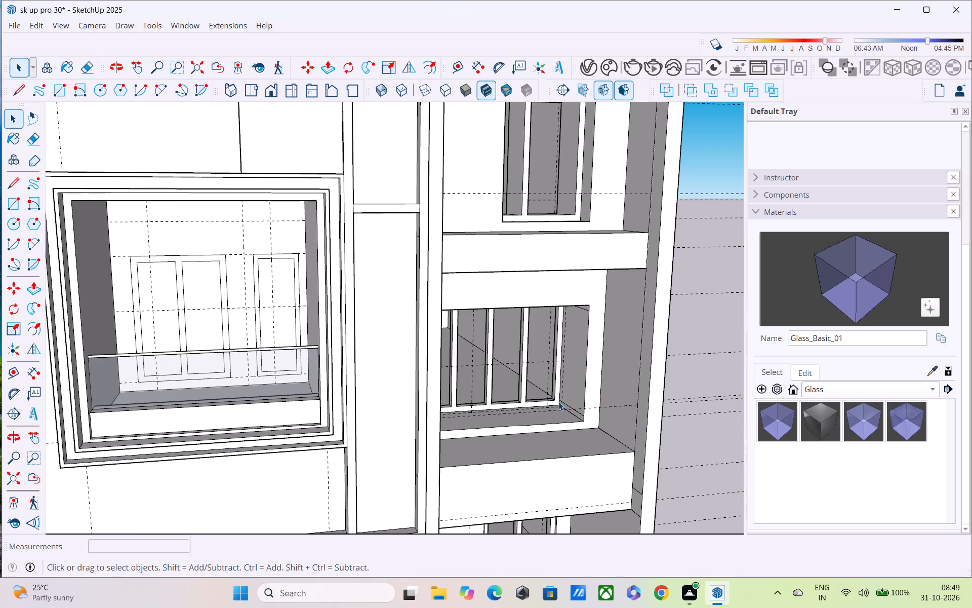
key("p")
middle_click_drag(589, 201, 609, 251)
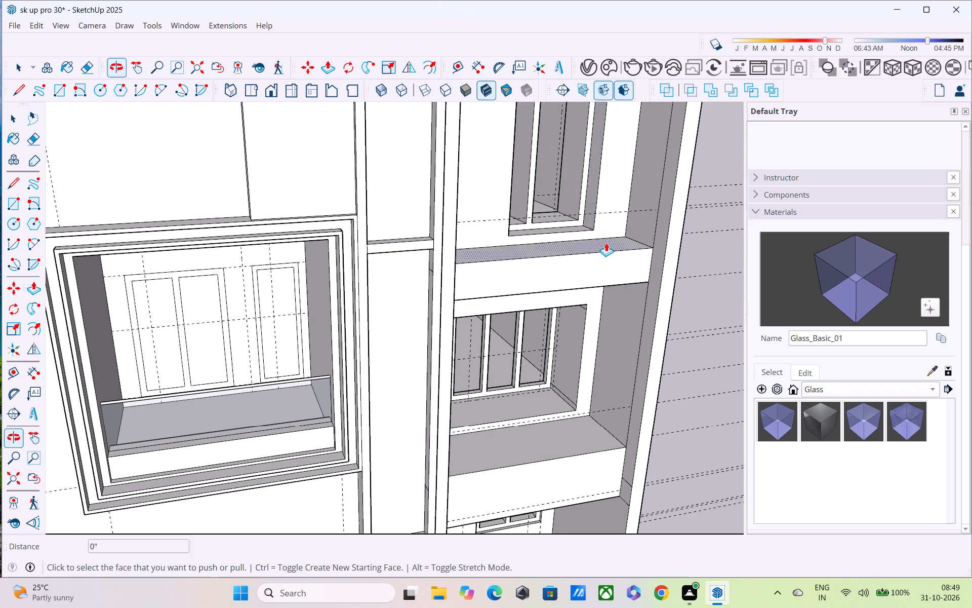
left_click(600, 209)
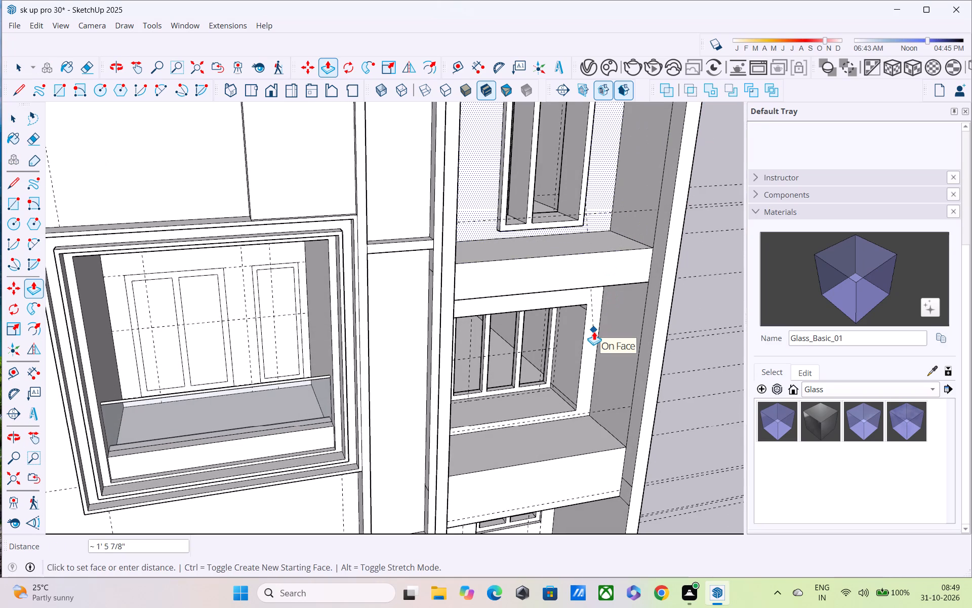
left_click(594, 331)
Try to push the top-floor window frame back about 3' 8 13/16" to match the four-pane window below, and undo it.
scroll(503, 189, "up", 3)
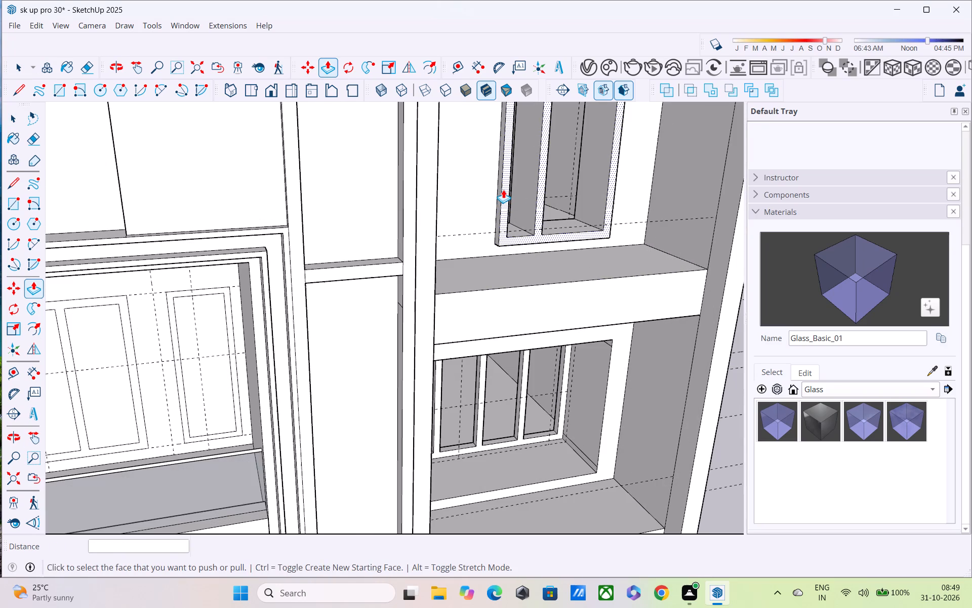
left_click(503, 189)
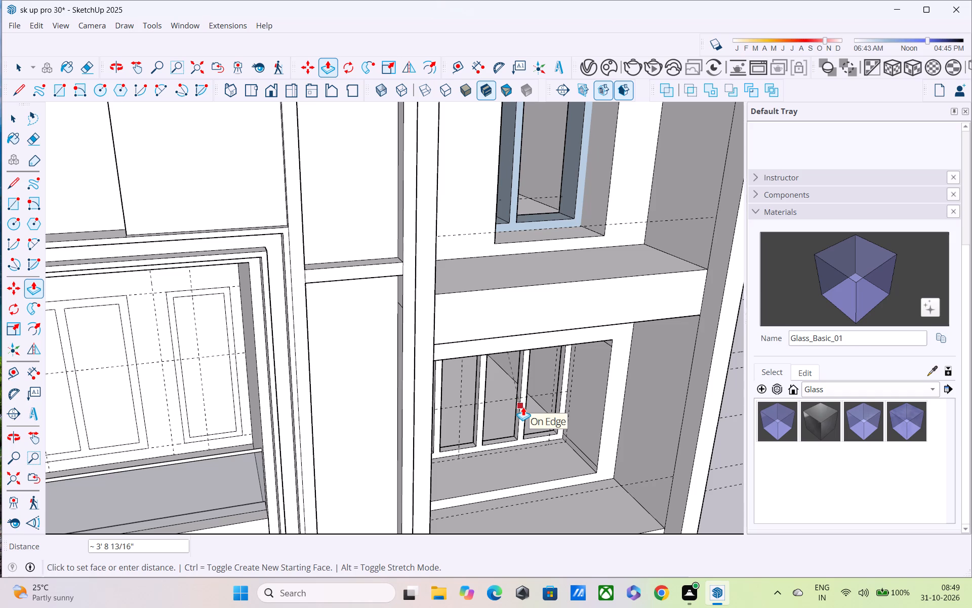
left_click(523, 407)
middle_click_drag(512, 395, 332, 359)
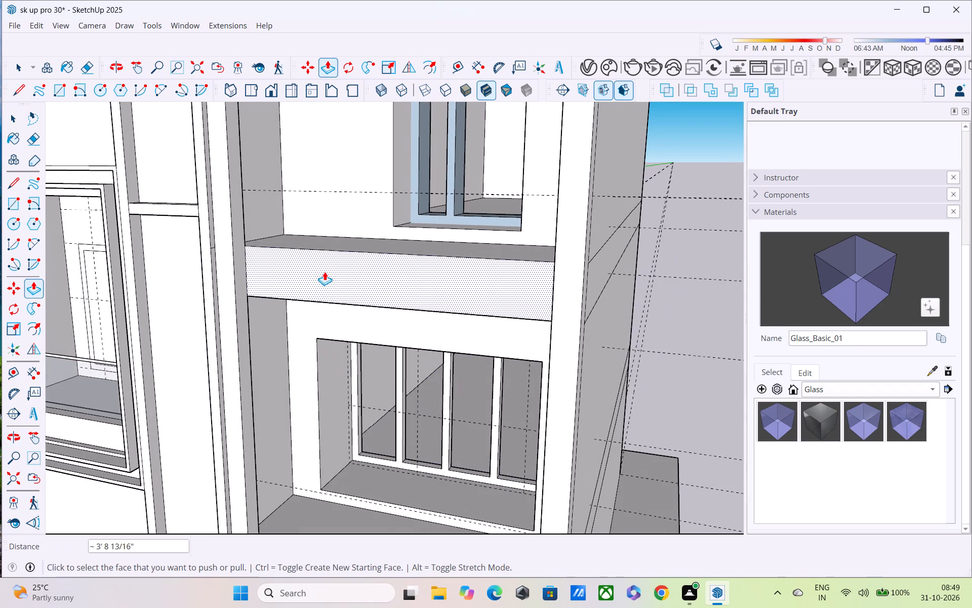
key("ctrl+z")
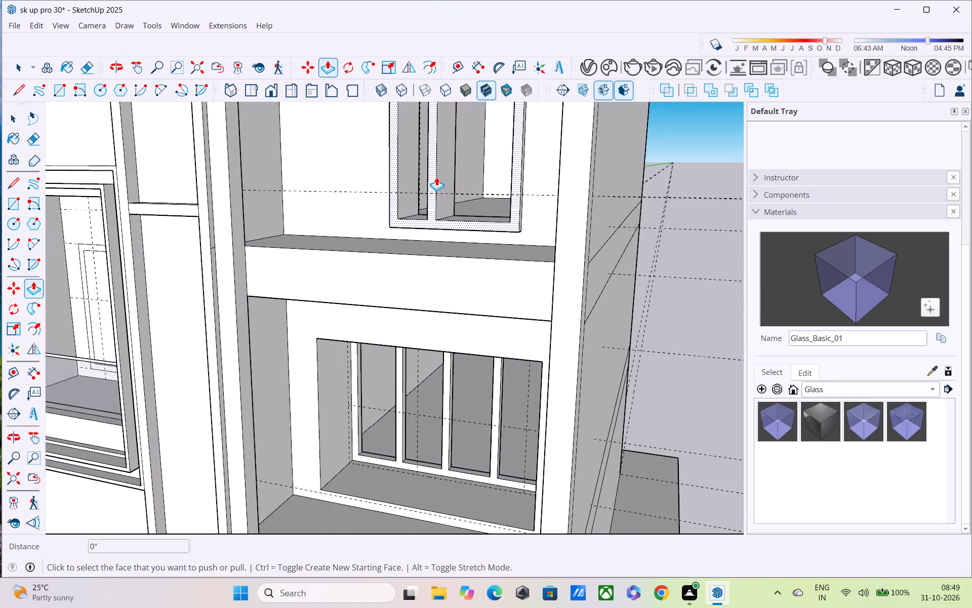
Push the frame of the top-floor two-pane window back about 11 1/16".
left_click(430, 195)
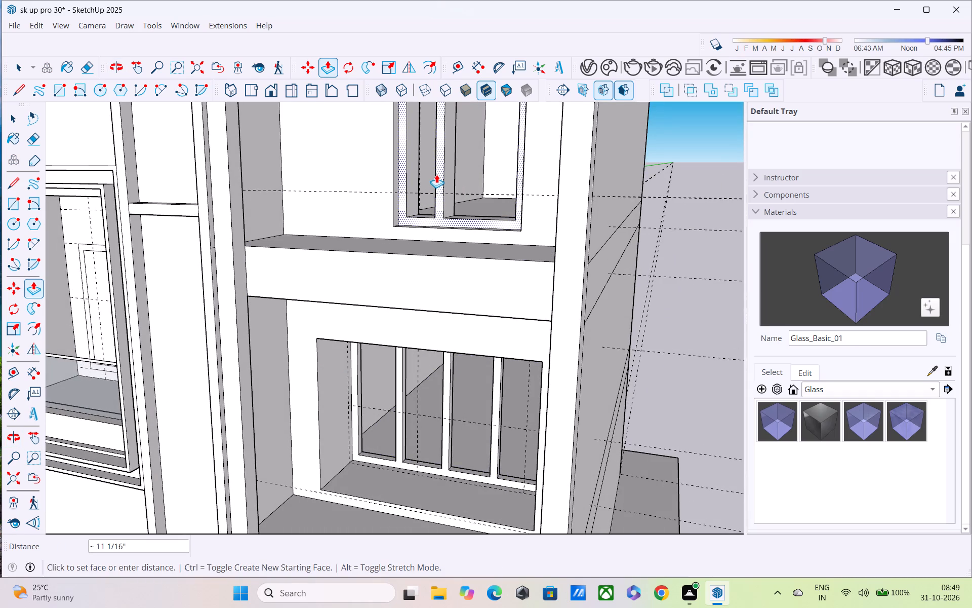
left_click(436, 173)
Pull the middle floor's four-pane window frame forward about 2' 9 13/16" to align with the top-floor window frame.
left_click(443, 411)
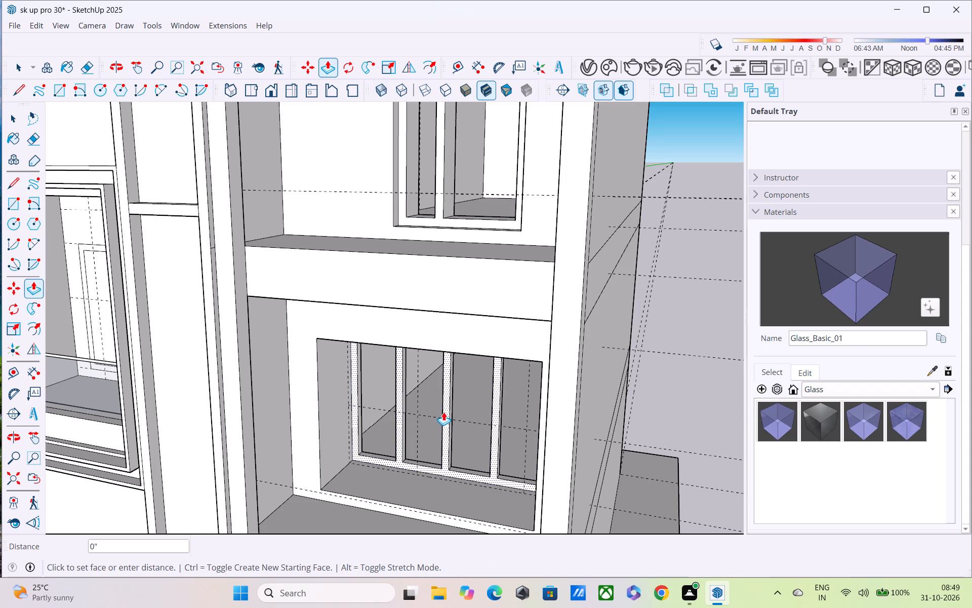
left_click(438, 176)
Examine the front facade's window frames and recessed balconies from several angles.
middle_click_drag(450, 401, 468, 241)
scroll(502, 213, "down", 6)
middle_click_drag(512, 291, 622, 407)
key("space")
scroll(580, 366, "up", 3)
middle_click_drag(444, 407, 268, 420)
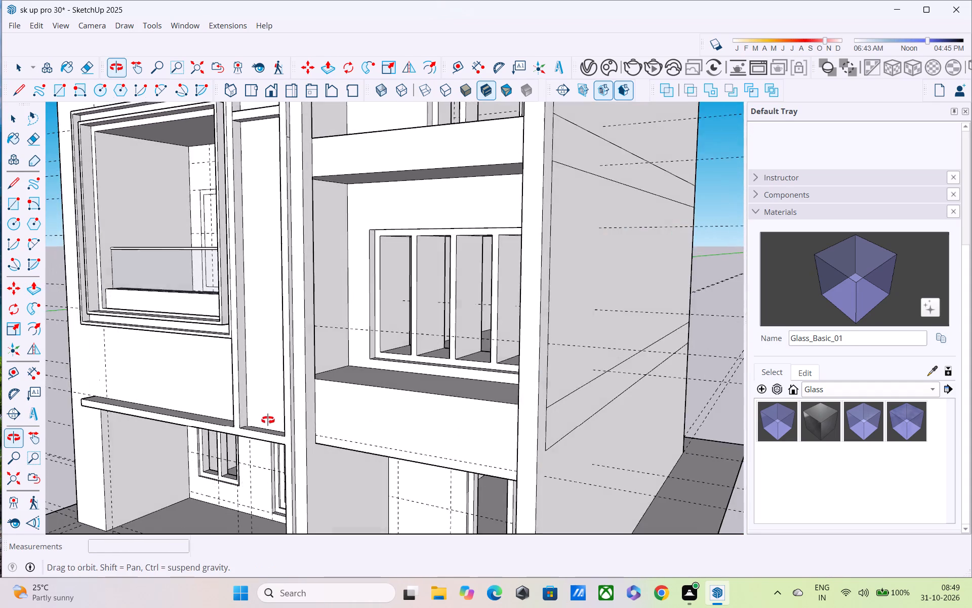
middle_click_drag(268, 420, 185, 467)
scroll(348, 293, "down", 6)
middle_click_drag(362, 310, 492, 461, "shift")
middle_click_drag(500, 308, 577, 231)
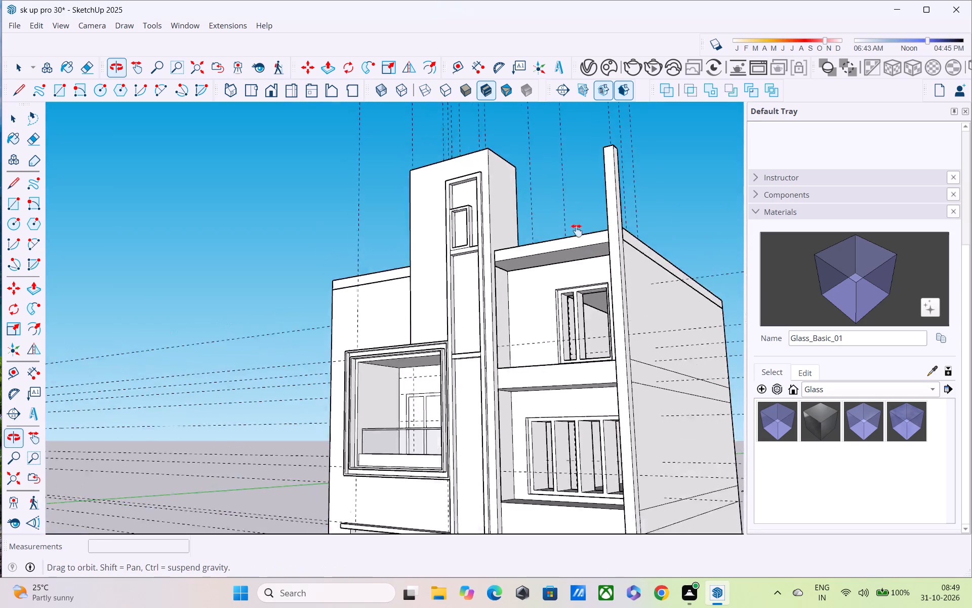
middle_click_drag(577, 231, 477, 298)
scroll(476, 298, "up", 1)
middle_click_drag(449, 403, 407, 268)
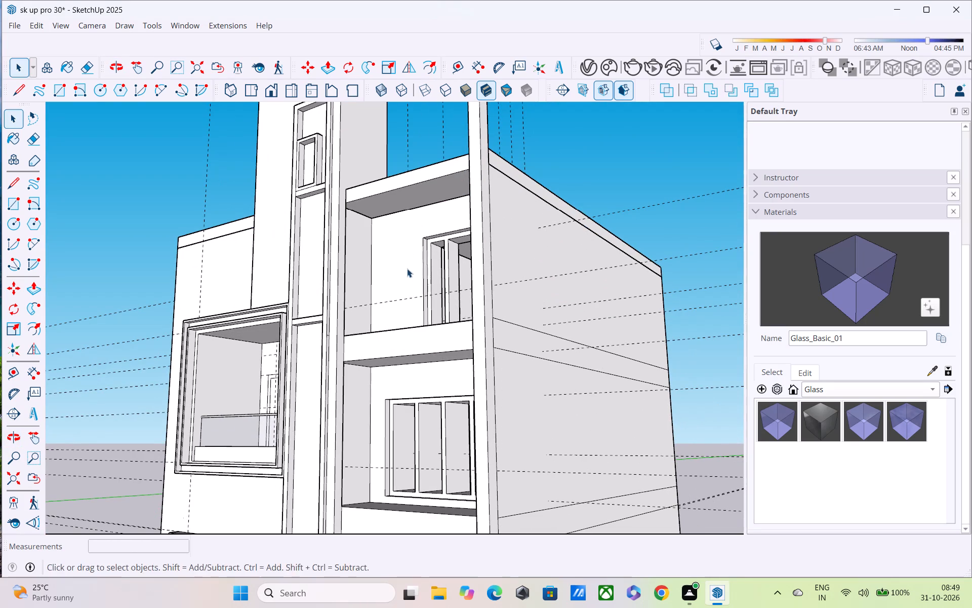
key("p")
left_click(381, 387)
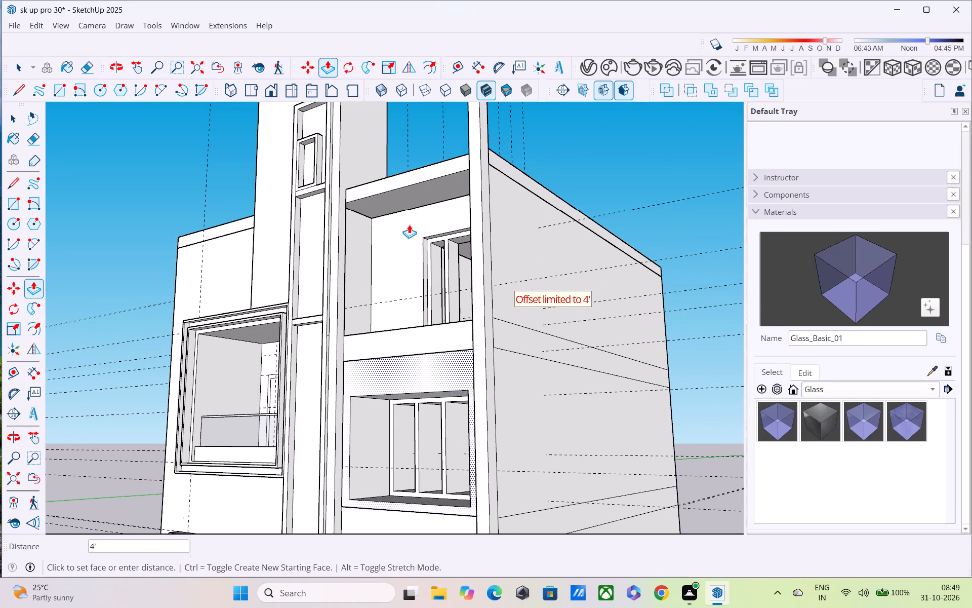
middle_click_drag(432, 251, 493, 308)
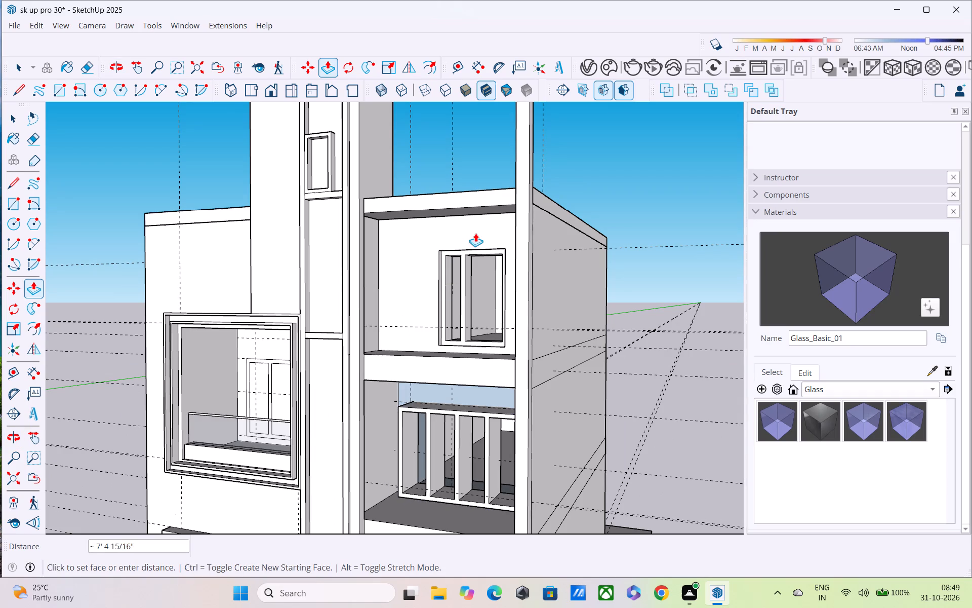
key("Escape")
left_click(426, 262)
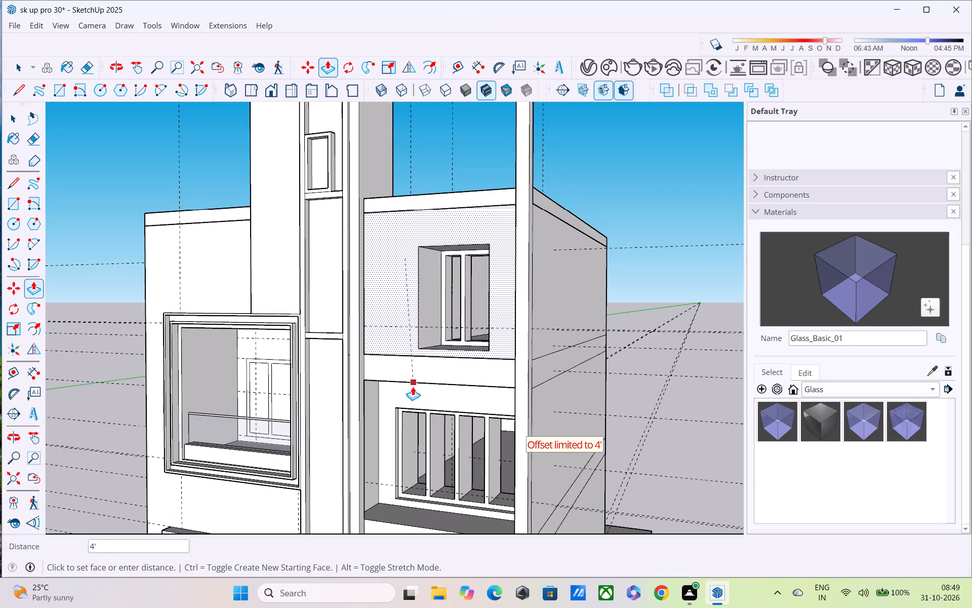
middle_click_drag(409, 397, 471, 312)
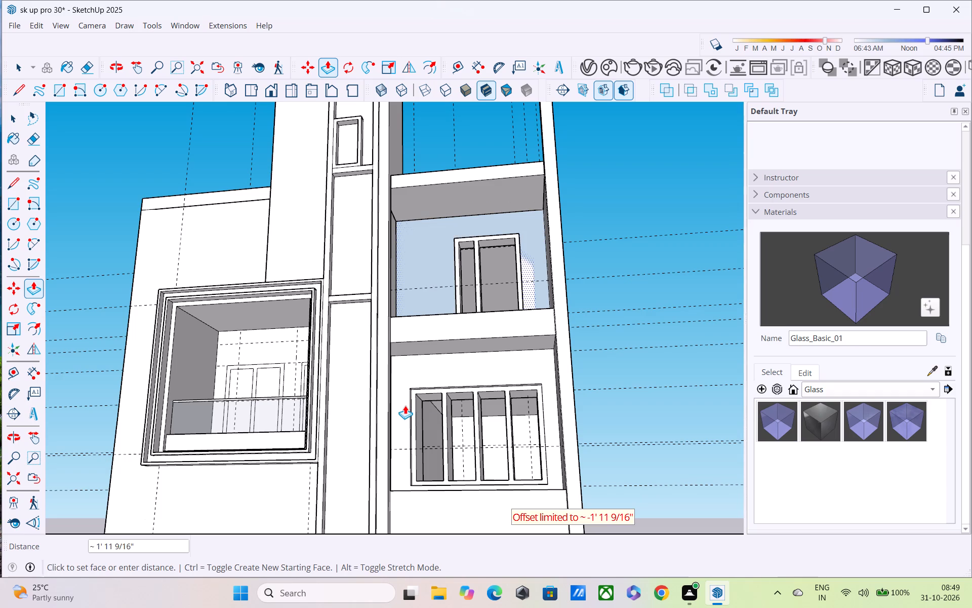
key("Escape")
Examine the depth of the balcony walls and windows across the whole front and side of the building.
middle_click_drag(429, 334, 306, 451)
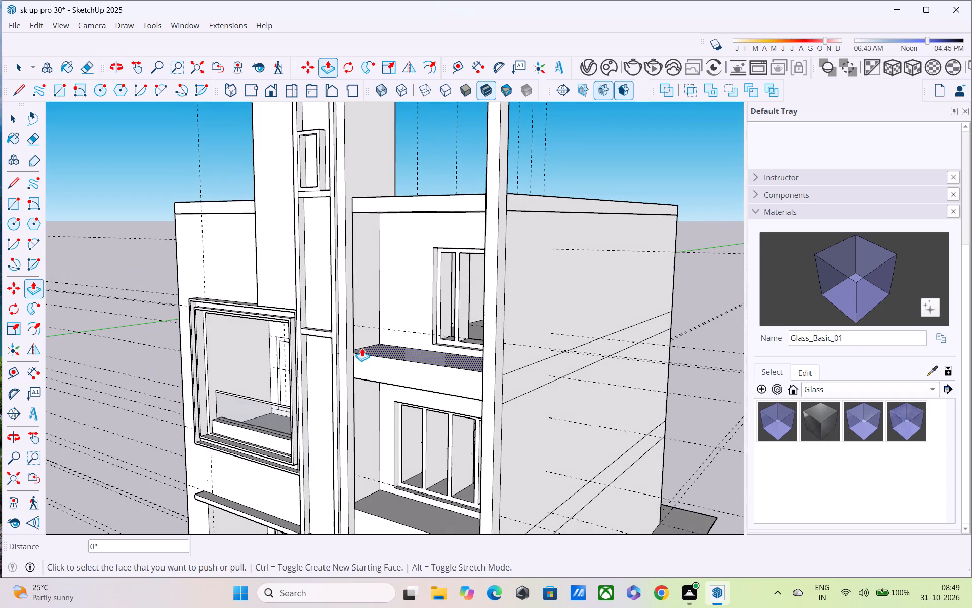
middle_click_drag(410, 298, 517, 276)
scroll(534, 251, "down", 5)
middle_click_drag(540, 284, 561, 293)
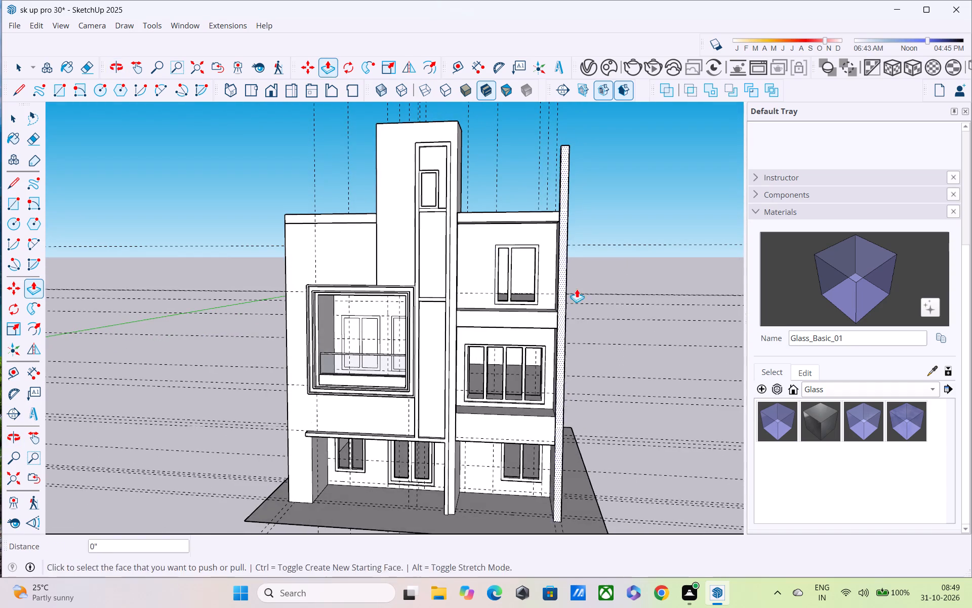
key("space")
scroll(634, 248, "up", 1)
middle_click_drag(635, 247, 537, 265)
scroll(537, 267, "down", 3)
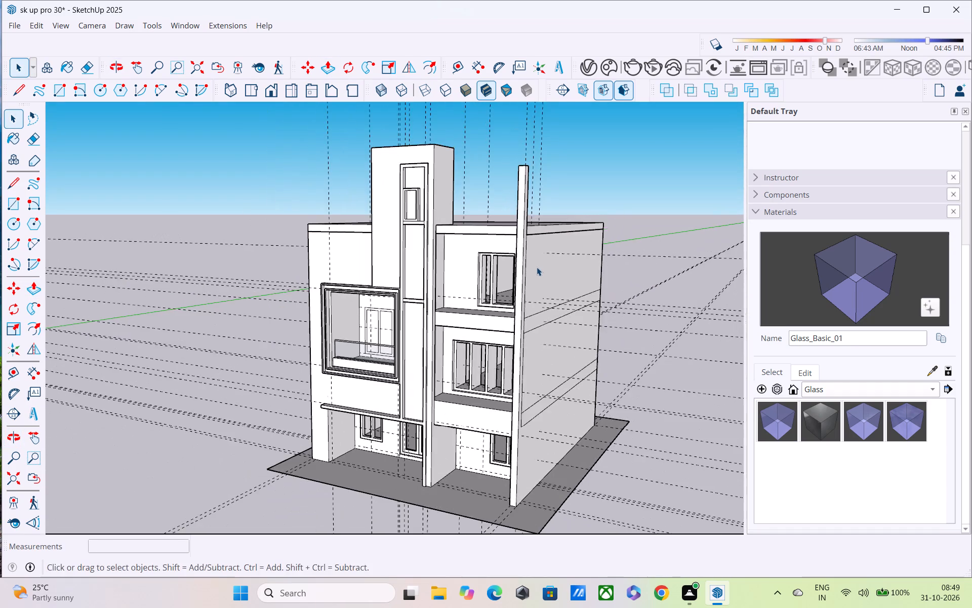
middle_click_drag(537, 267, 578, 209)
Erase the stray edge at the upper corner of the opening around the middle floor's four-pane window.
key("space")
scroll(356, 353, "up", 1)
middle_click_drag(347, 358, 505, 354)
scroll(511, 344, "up", 3)
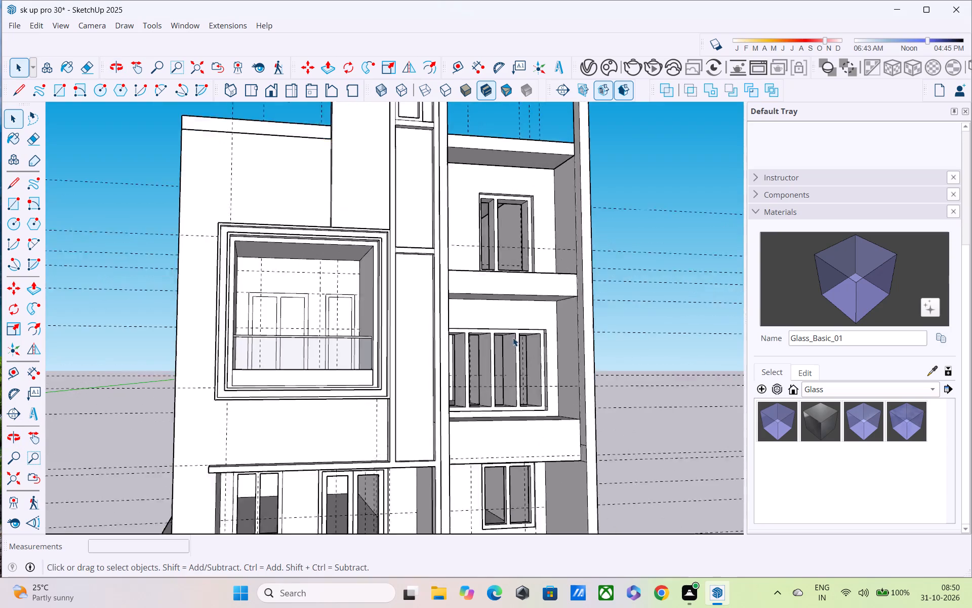
scroll(513, 337, "up", 5)
scroll(555, 326, "up", 10)
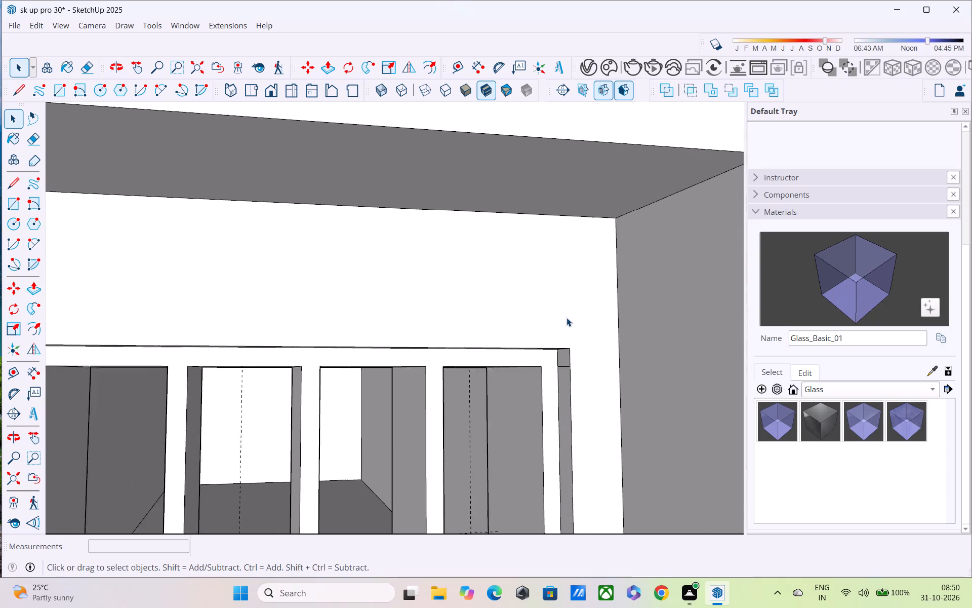
scroll(566, 318, "up", 2)
middle_click_drag(570, 333, 569, 198, "shift")
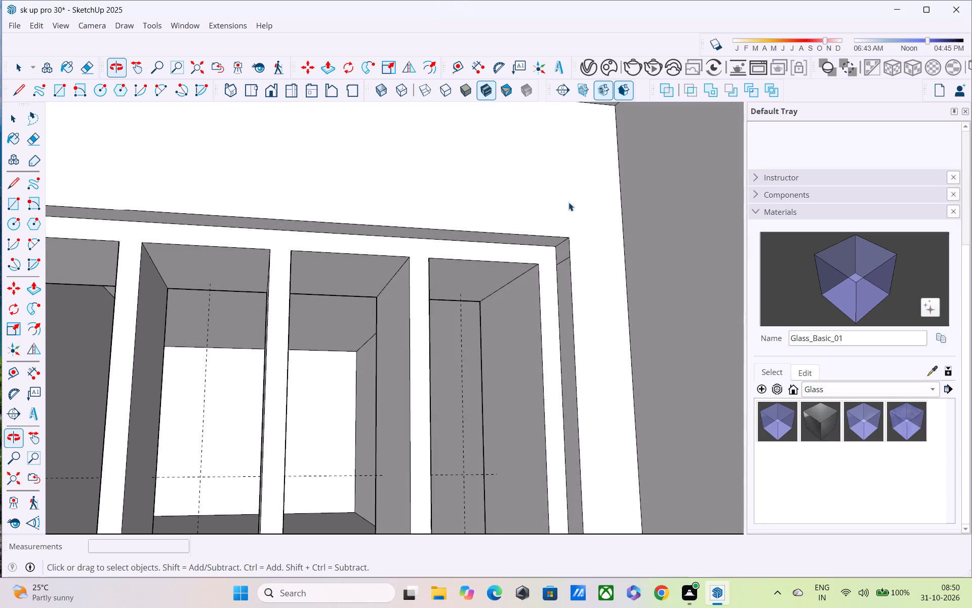
key("e")
scroll(565, 234, "up", 3)
left_click_drag(560, 264, 561, 281)
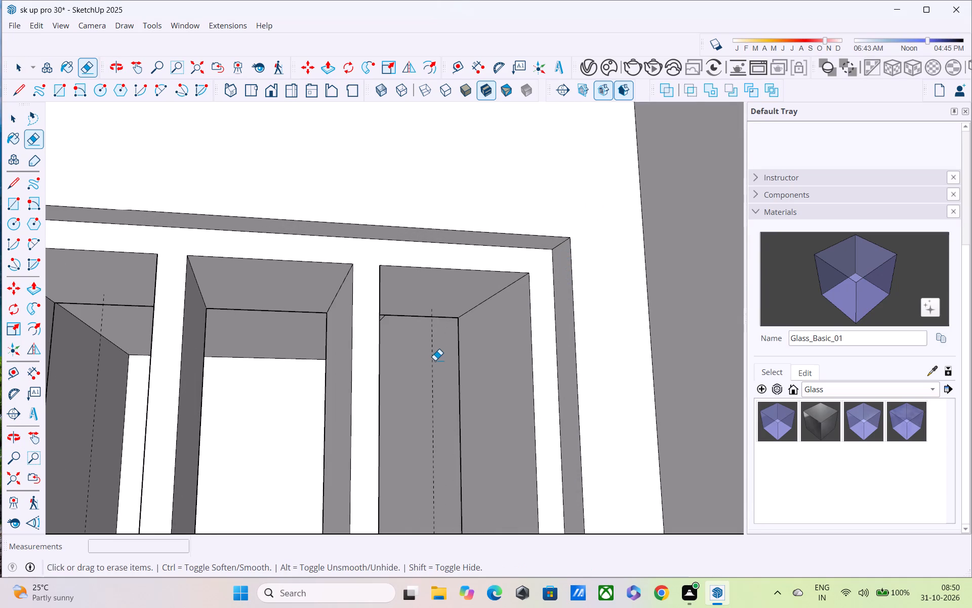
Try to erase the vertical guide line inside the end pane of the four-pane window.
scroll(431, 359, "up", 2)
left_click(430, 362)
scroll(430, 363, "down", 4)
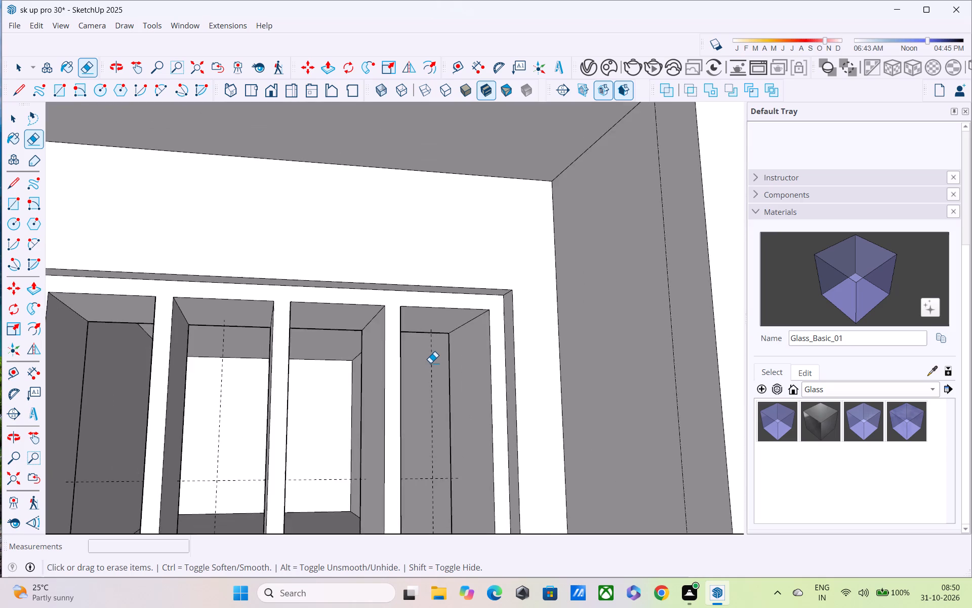
Examine the middle floor's four-pane window and the room walls behind its openings.
scroll(430, 363, "down", 7)
scroll(430, 363, "up", 1)
scroll(430, 363, "down", 3)
middle_click_drag(430, 368, 414, 262, "shift")
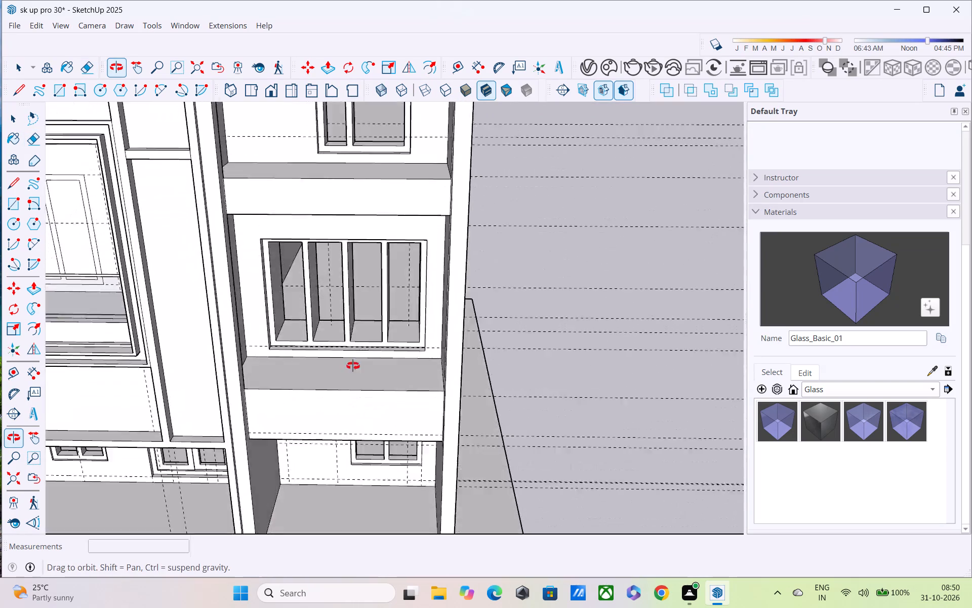
scroll(340, 274, "up", 6)
scroll(392, 291, "up", 3)
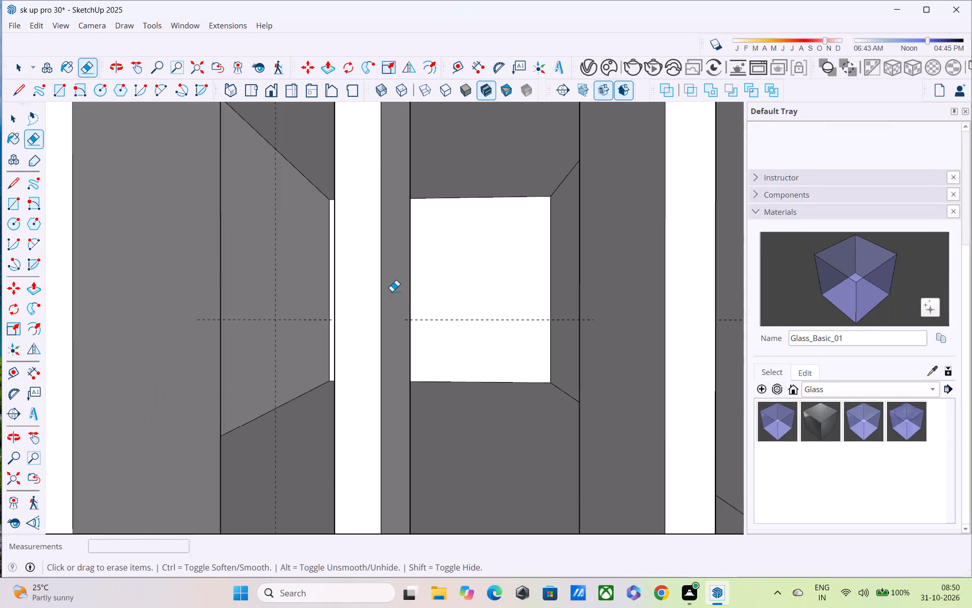
scroll(394, 292, "up", 19)
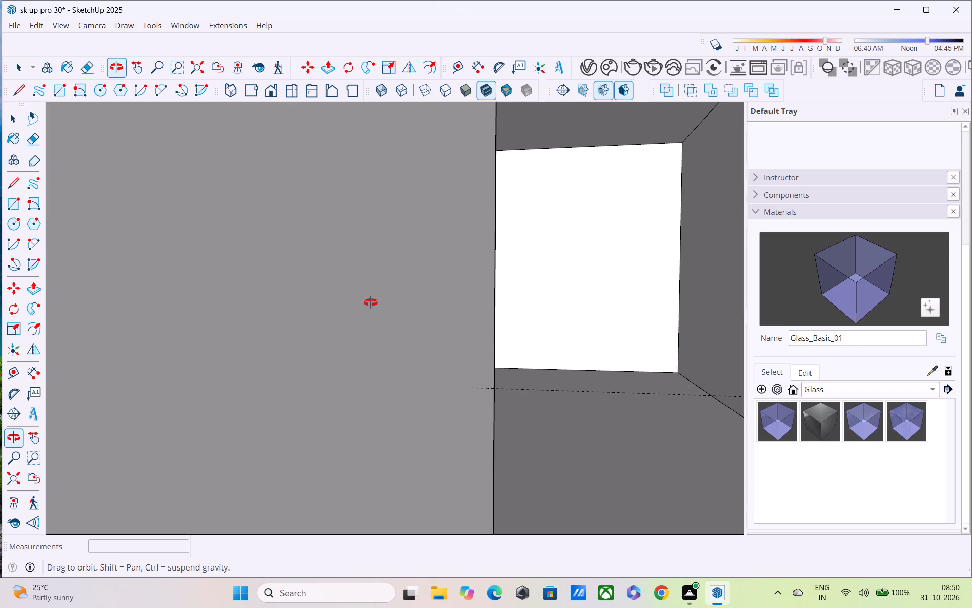
scroll(425, 273, "up", 3)
middle_click_drag(425, 273, 422, 274)
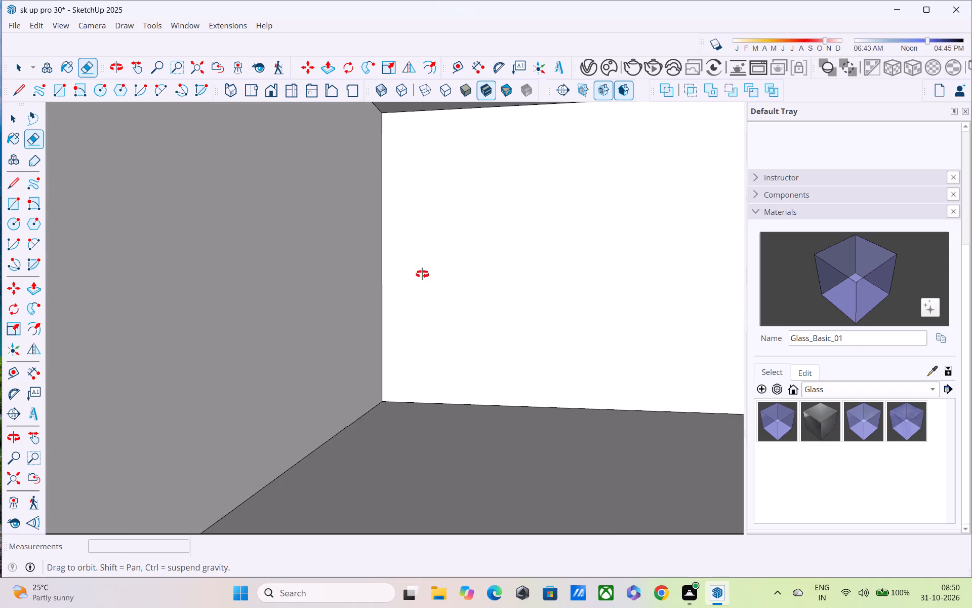
middle_click_drag(422, 274, 421, 365)
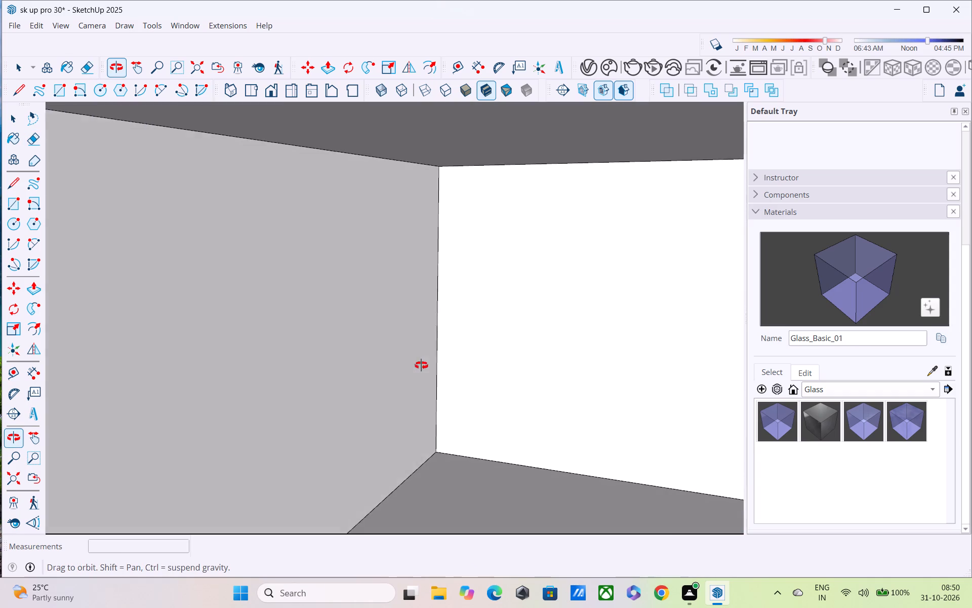
middle_click_drag(421, 365, 424, 368)
scroll(449, 379, "up", 2)
middle_click_drag(449, 379, 360, 299, "shift")
middle_click_drag(360, 305, 379, 387, "shift")
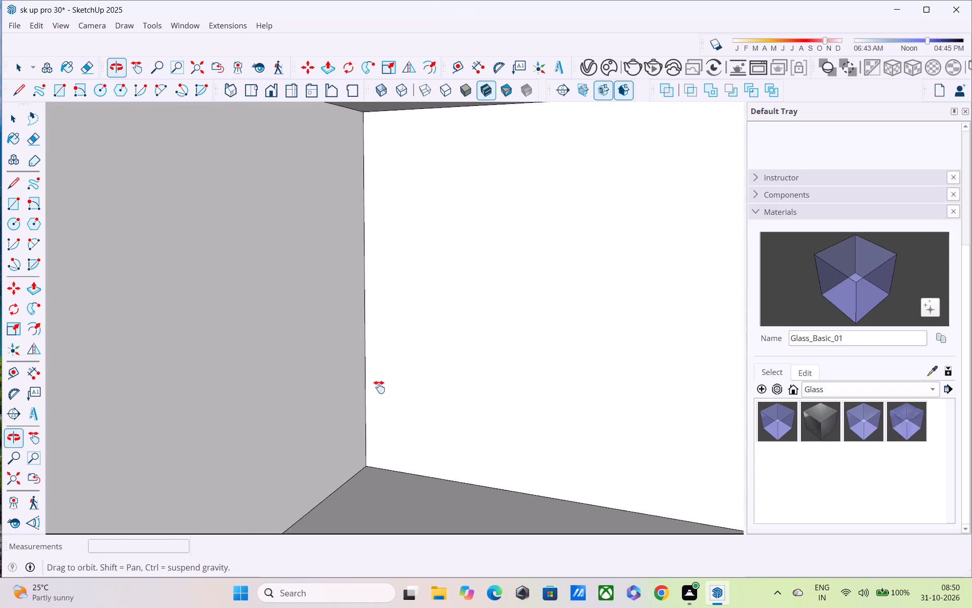
middle_click_drag(379, 387, 333, 402, "shift")
middle_click_drag(333, 402, 392, 393)
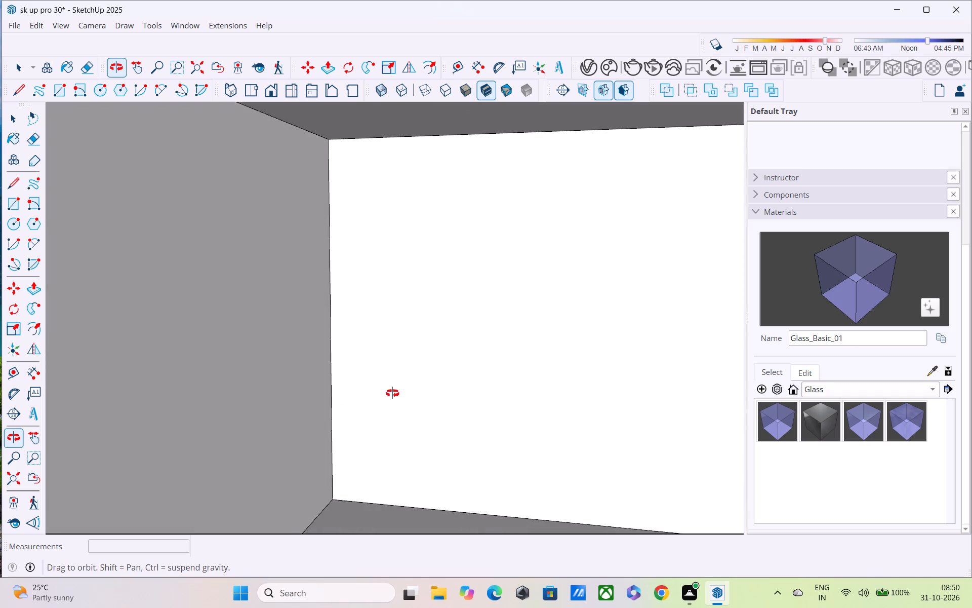
middle_click_drag(392, 393, 263, 385)
middle_click_drag(264, 386, 330, 378)
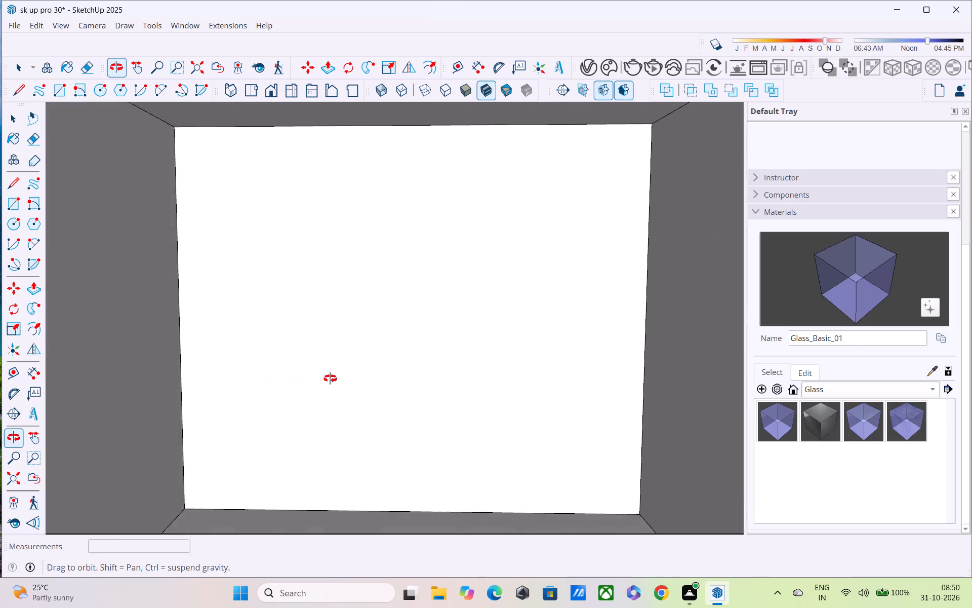
middle_click_drag(330, 378, 238, 397)
middle_click_drag(239, 398, 294, 398)
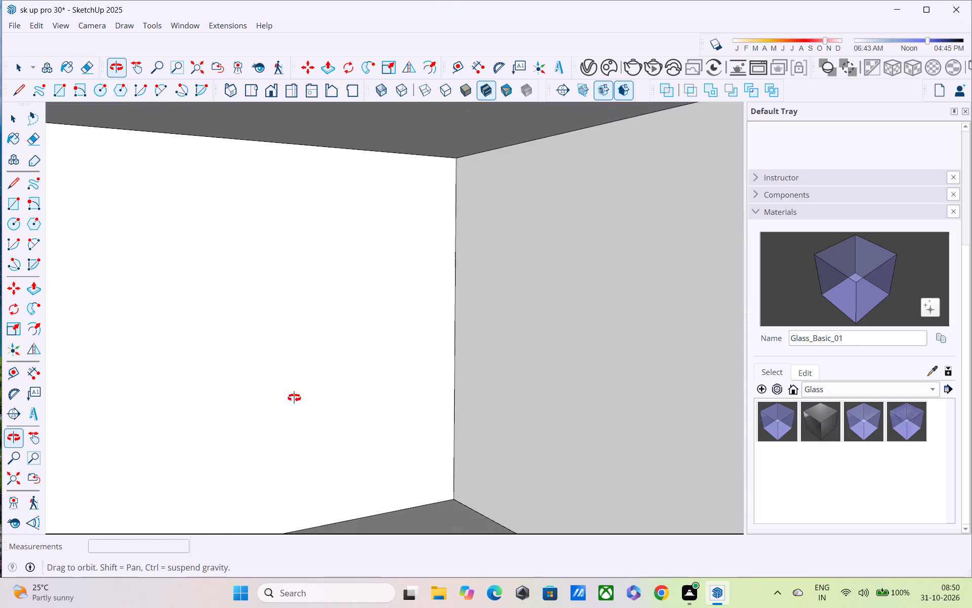
middle_click_drag(294, 398, 136, 407)
middle_click_drag(246, 406, 310, 408)
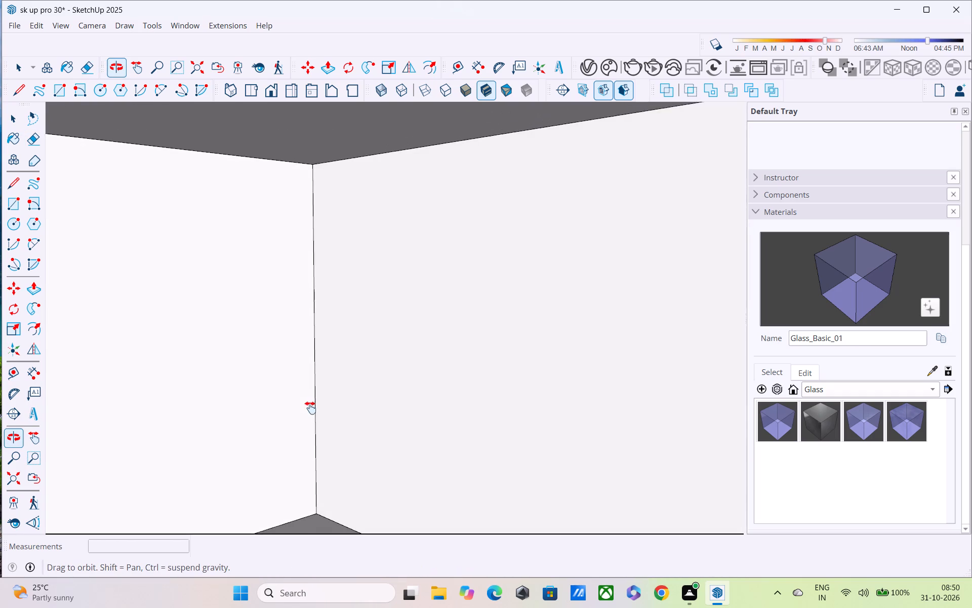
middle_click_drag(310, 408, 197, 409)
scroll(310, 408, "up", 1, "shift")
middle_click_drag(200, 404, 274, 404)
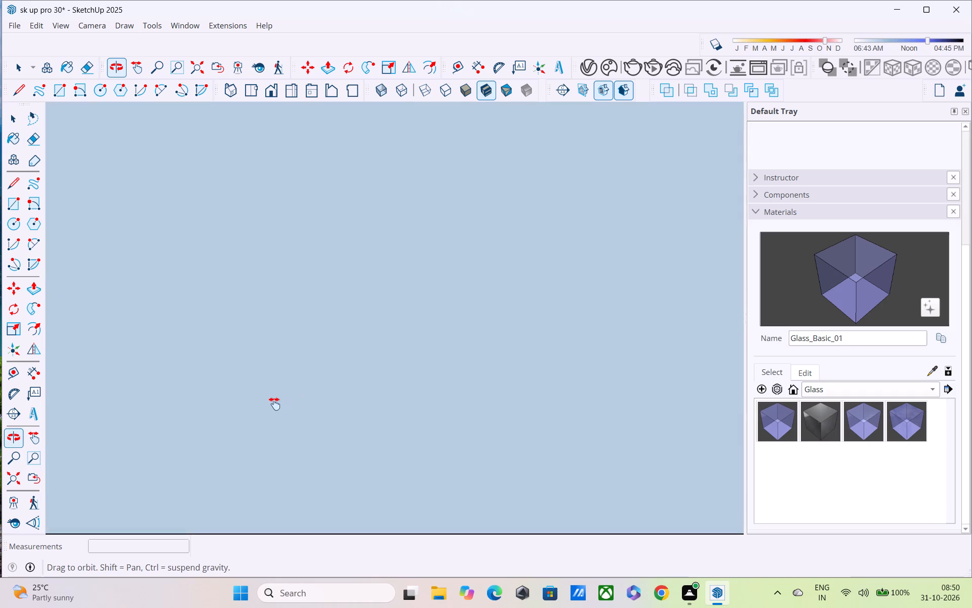
middle_click_drag(274, 404, 188, 409)
Examine the whole front facade and the top floor's window and roof edge.
left_click(12, 480)
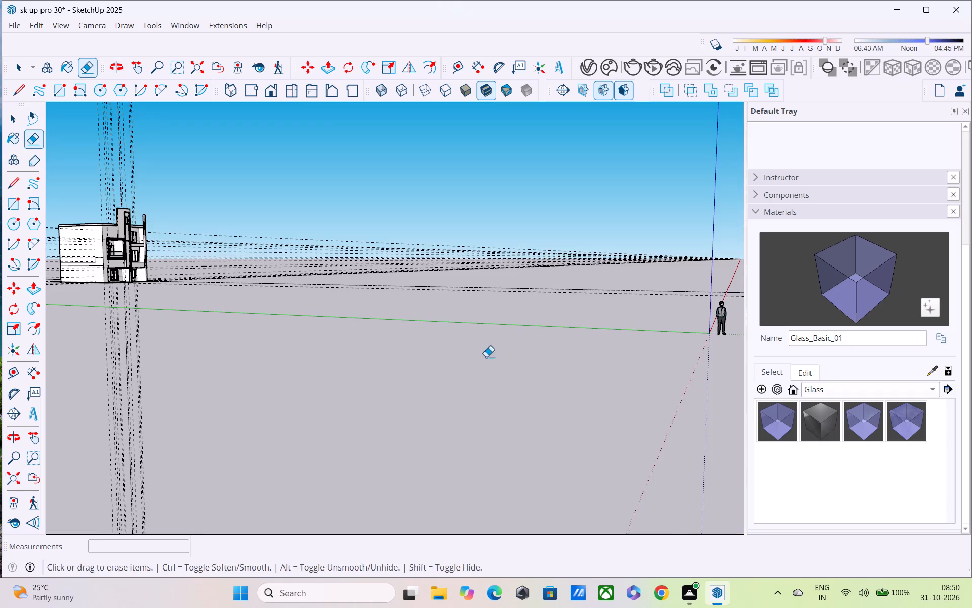
middle_click_drag(504, 346, 307, 346)
scroll(391, 304, "up", 8)
middle_click_drag(318, 270, 417, 442)
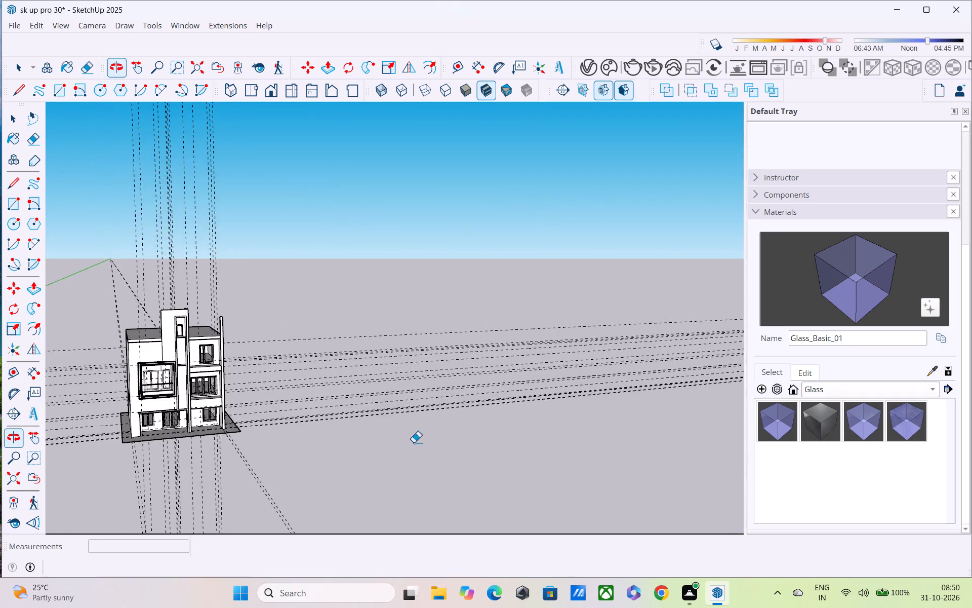
scroll(285, 433, "up", 6)
middle_click_drag(258, 411, 466, 433, "shift")
scroll(445, 407, "down", 1)
scroll(444, 403, "up", 4)
middle_click_drag(417, 361, 342, 344)
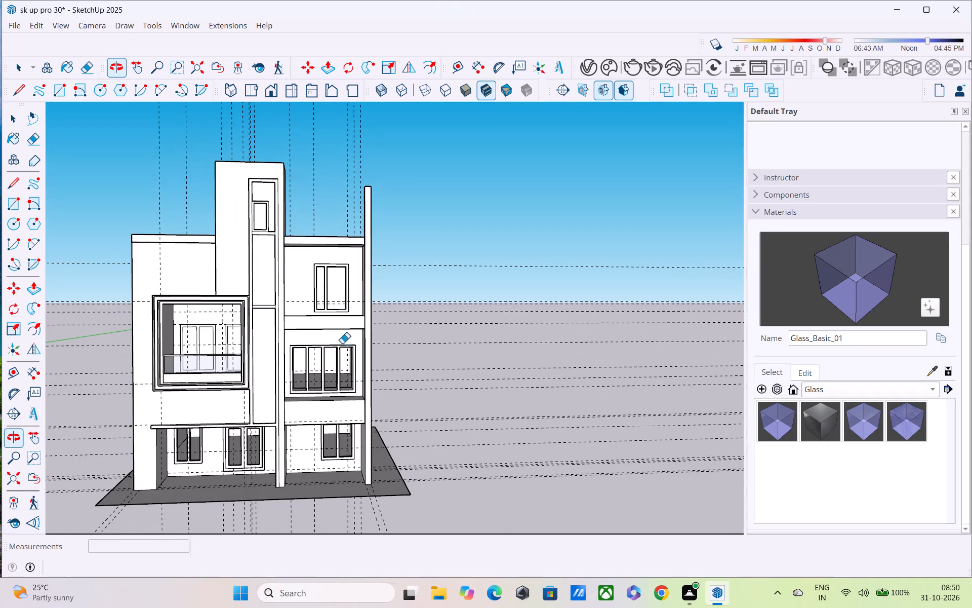
key("space")
scroll(446, 283, "up", 1)
scroll(456, 273, "down", 5)
scroll(415, 295, "up", 3)
middle_click_drag(405, 294, 451, 416, "shift")
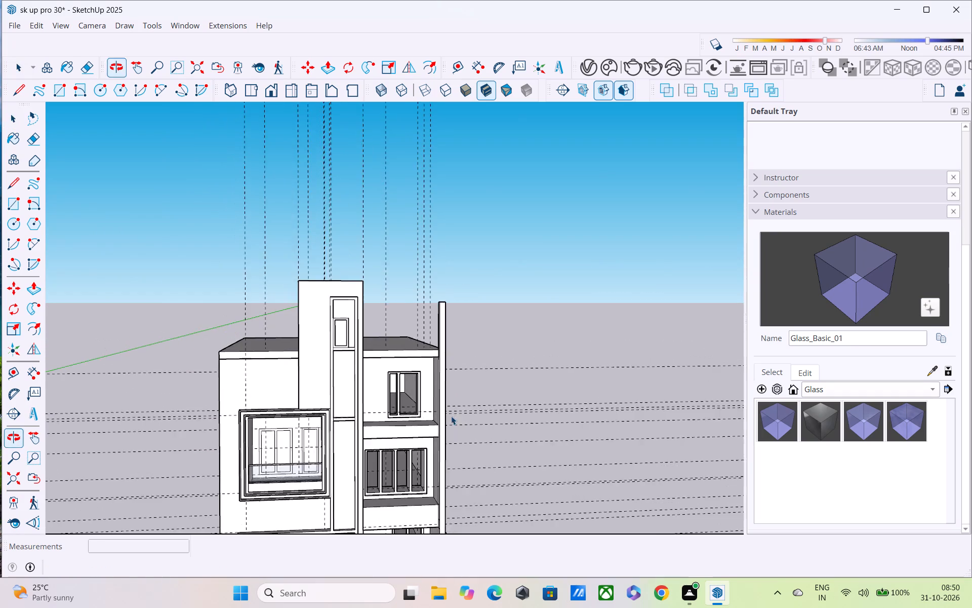
middle_click_drag(451, 416, 453, 417, "shift")
scroll(423, 383, "up", 3)
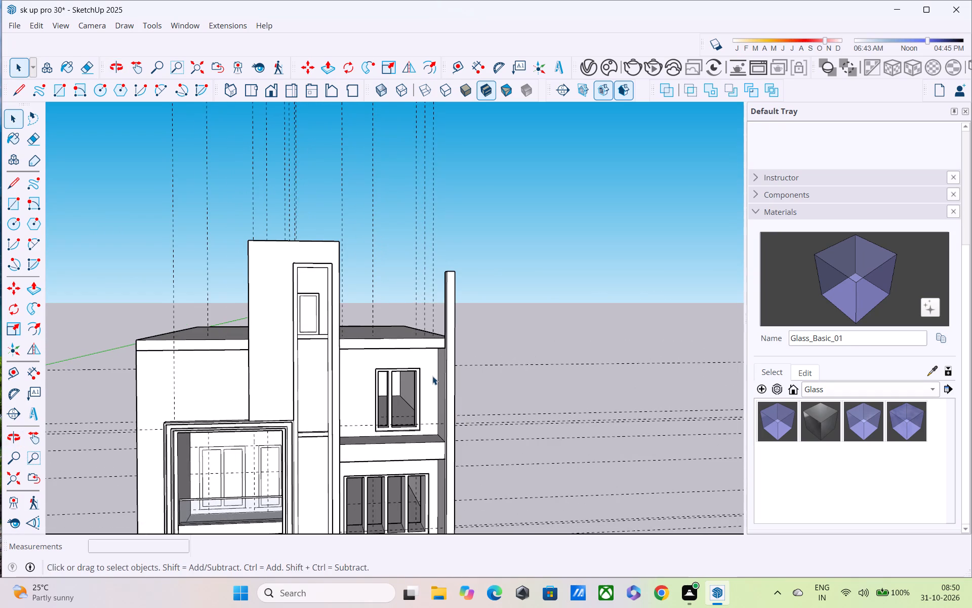
middle_click_drag(433, 375, 438, 432)
scroll(409, 372, "up", 6)
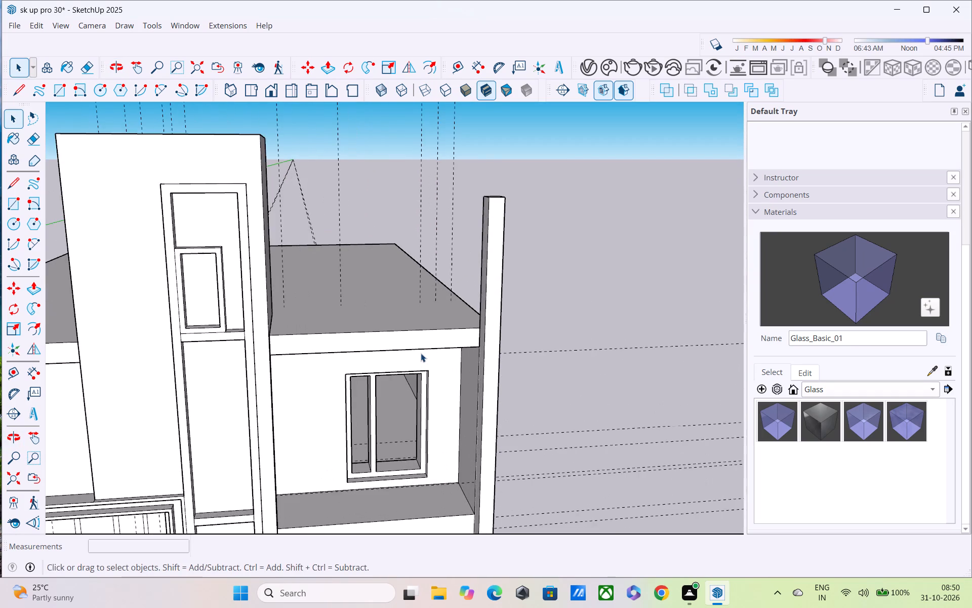
Delete all the vertical guide lines running through the building.
scroll(423, 352, "down", 8)
middle_click_drag(453, 378, 520, 136)
scroll(525, 183, "down", 4)
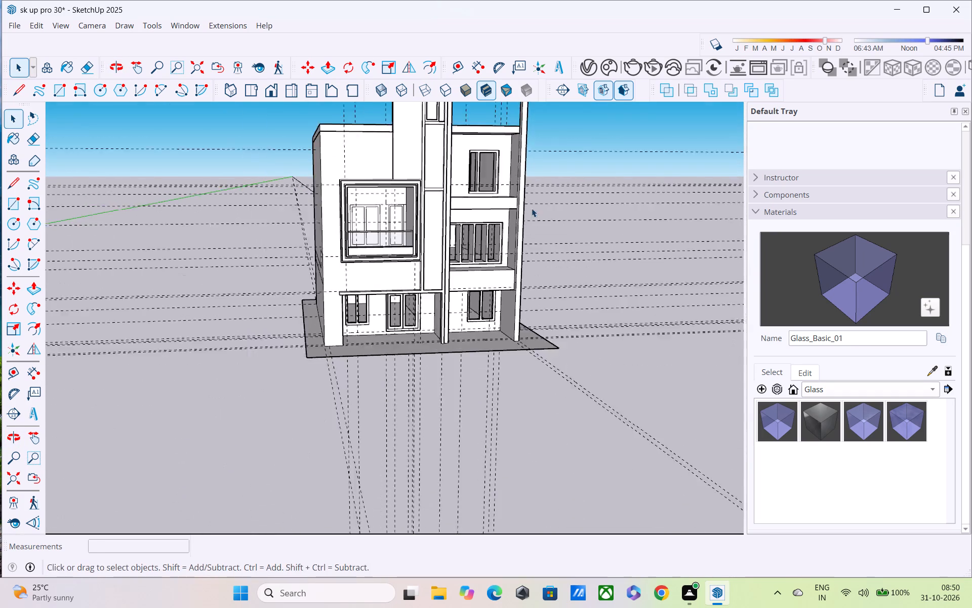
middle_click_drag(558, 298, 558, 232)
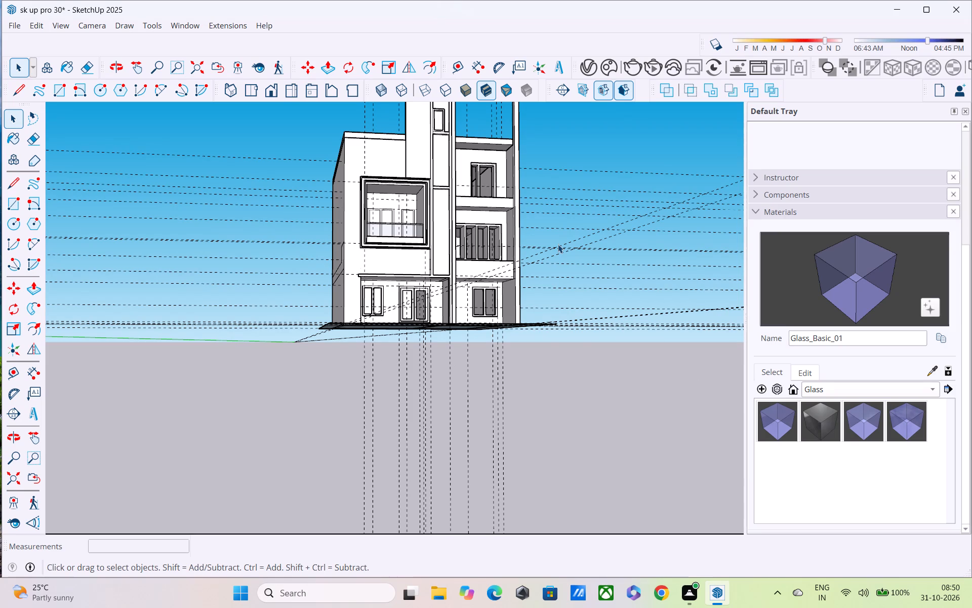
scroll(557, 275, "down", 4)
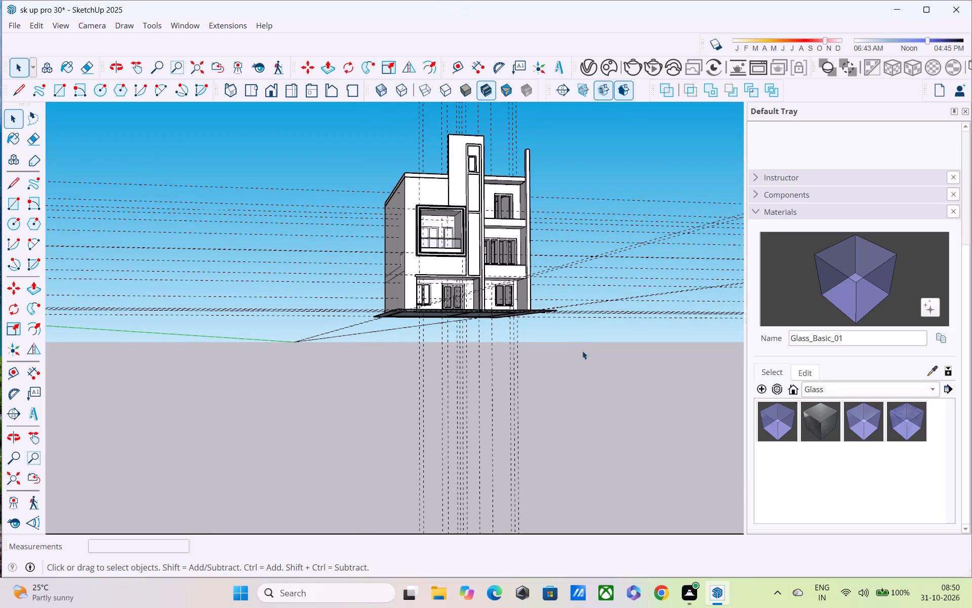
left_click_drag(583, 367, 384, 454)
key("Delete")
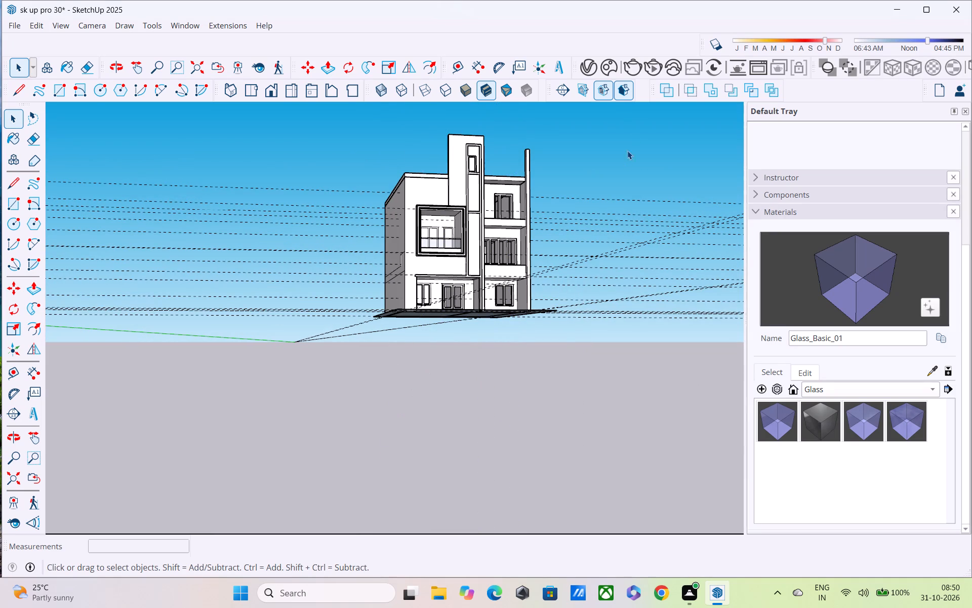
Delete all the horizontal guide lines running across the width of the front facade.
left_click_drag(633, 133, 655, 363)
left_click_drag(649, 343, 647, 185)
middle_click_drag(645, 196, 645, 198)
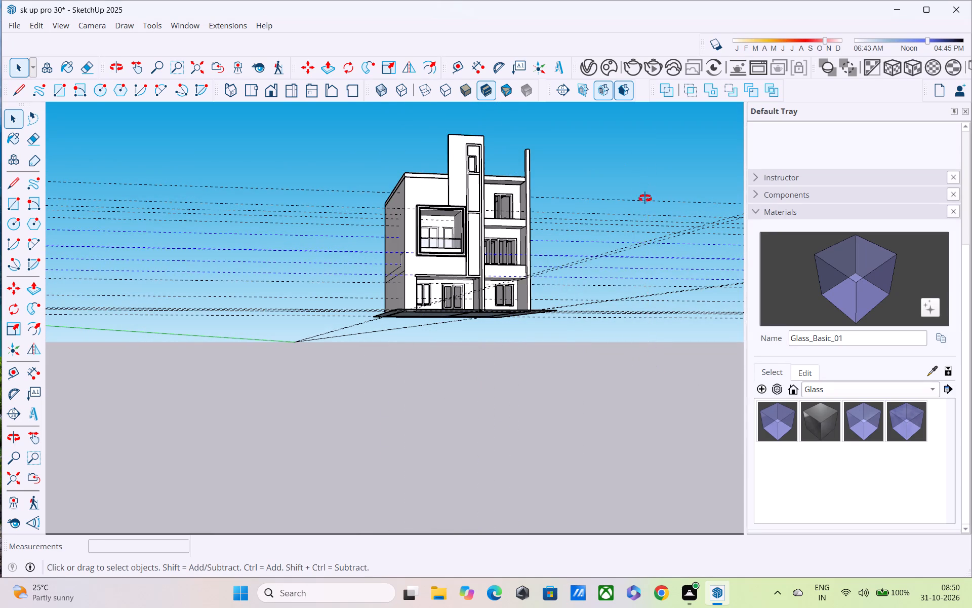
middle_click_drag(645, 198, 644, 387)
left_click_drag(660, 193, 647, 193)
left_click_drag(646, 189, 646, 302)
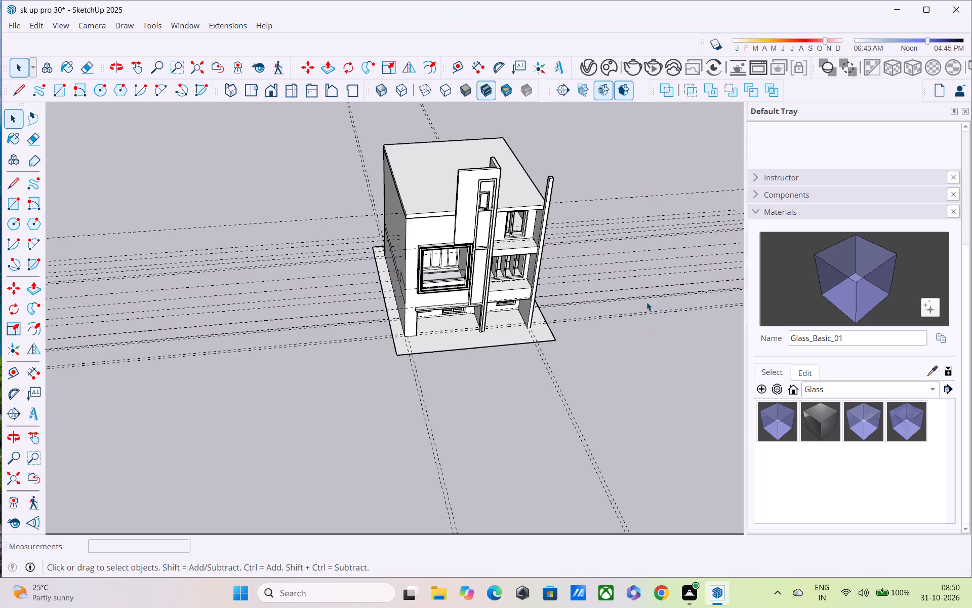
left_click_drag(646, 302, 646, 368)
left_click_drag(654, 351, 650, 193)
left_click_drag(699, 332, 673, 181)
key("Delete")
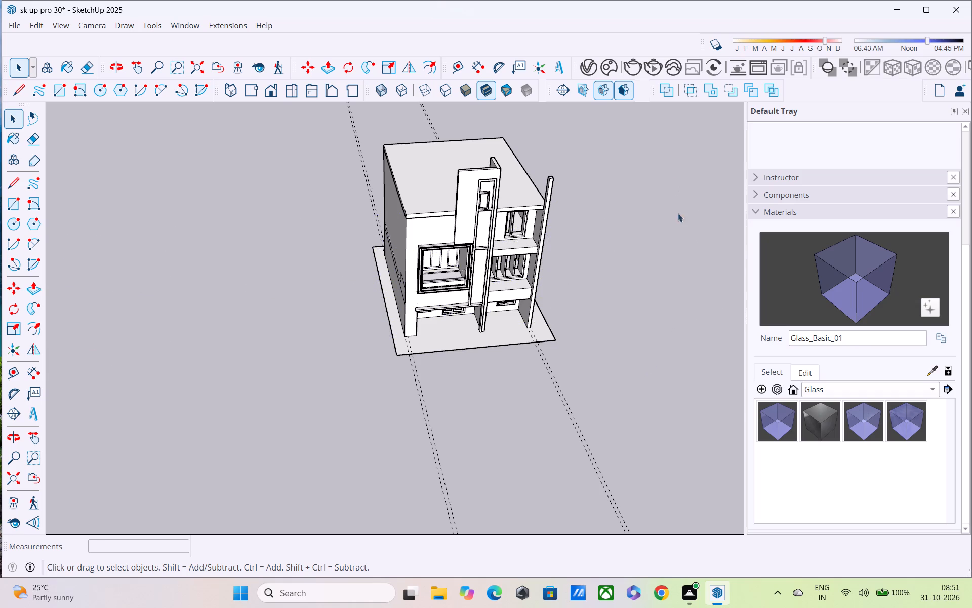
Delete the remaining guide lines running along the building's depth at the ground slab.
middle_click_drag(674, 228, 673, 130)
left_click_drag(643, 371, 295, 540)
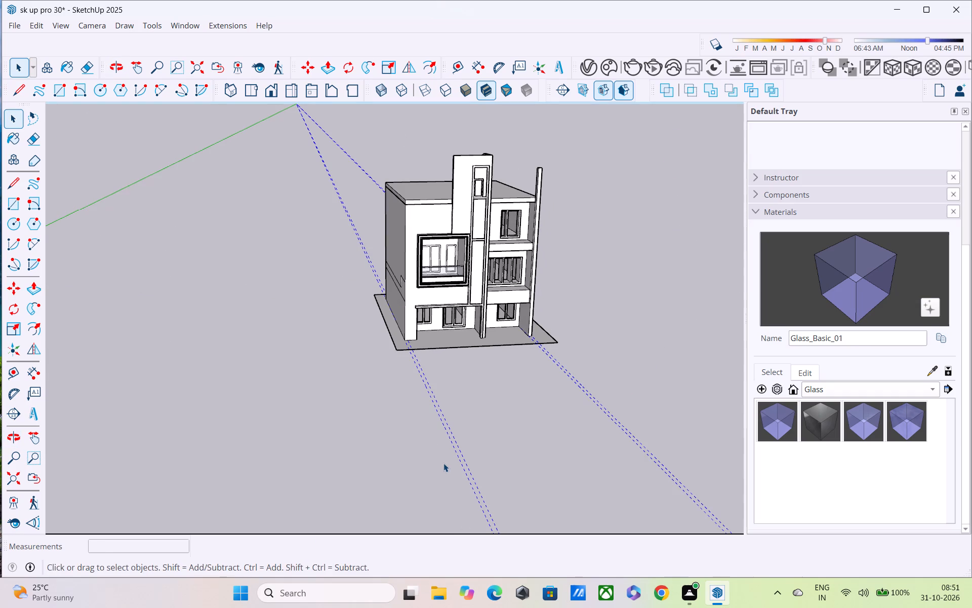
key("Pause")
key("Delete")
scroll(447, 454, "down", 2)
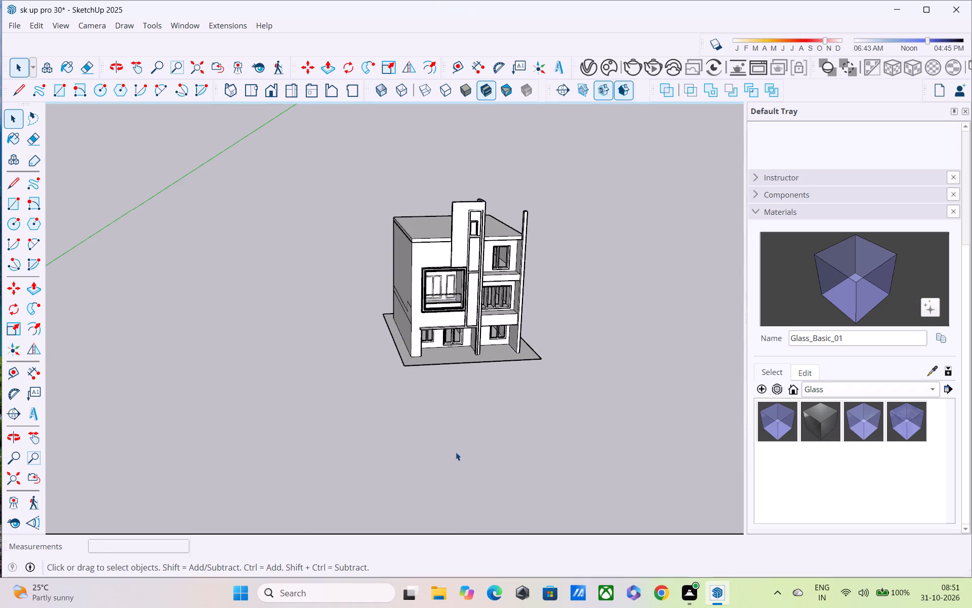
Examine the front facade's framed balcony, tower strip and recessed windows without the guide lines.
middle_click_drag(474, 411, 451, 322)
scroll(451, 307, "up", 5)
middle_click_drag(416, 344, 288, 401)
scroll(429, 286, "up", 4)
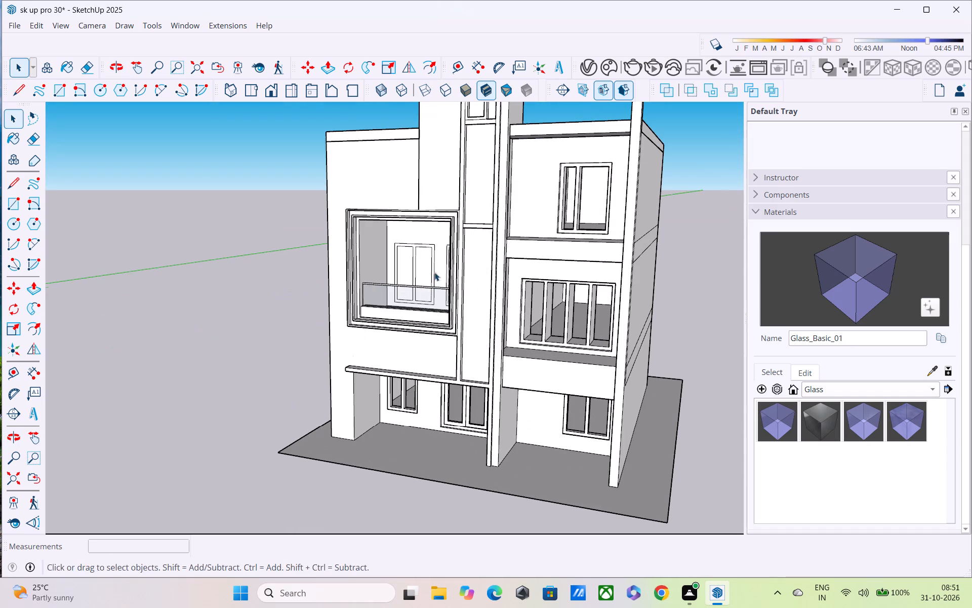
middle_click_drag(473, 301, 459, 373, "shift")
scroll(508, 260, "up", 2)
middle_click_drag(510, 250, 506, 313, "shift")
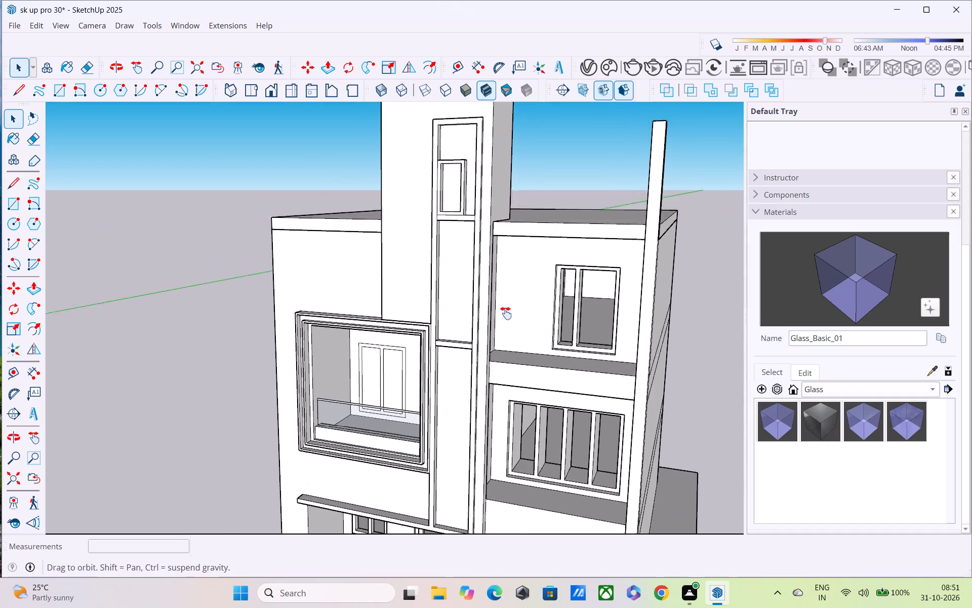
middle_click_drag(506, 313, 380, 258, "shift")
scroll(434, 331, "up", 1)
middle_click_drag(435, 331, 517, 359, "shift")
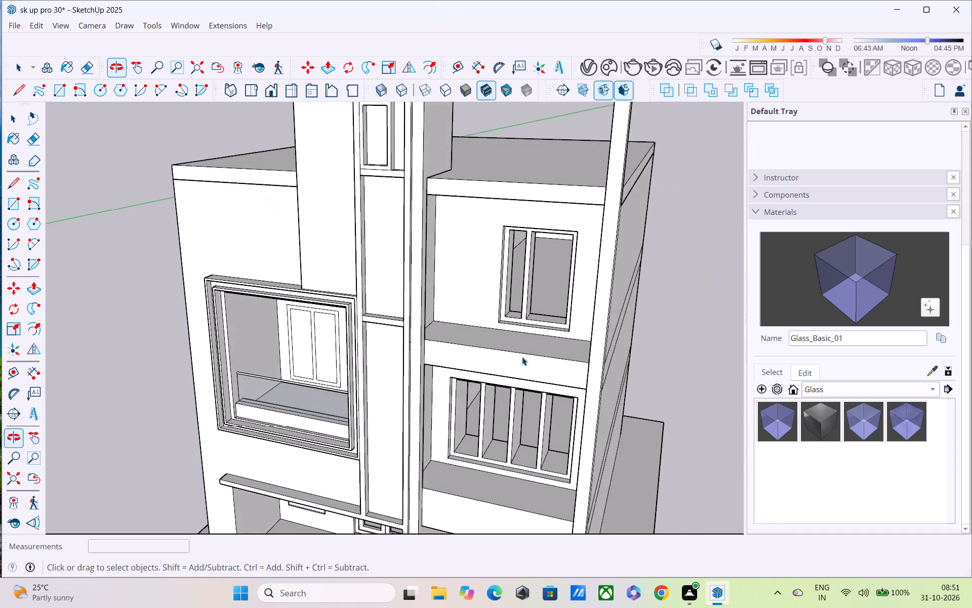
middle_click_drag(531, 351, 515, 397, "shift")
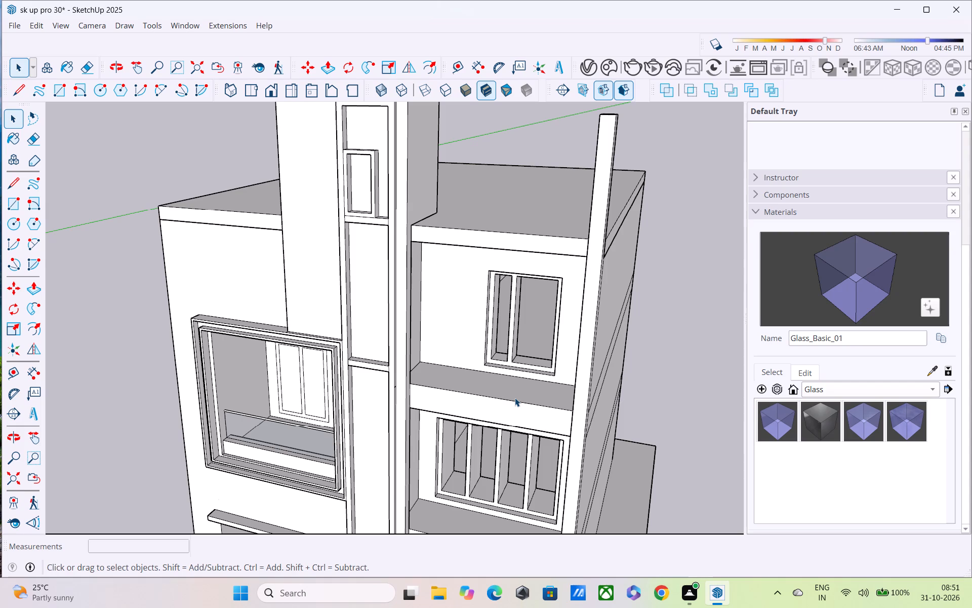
Examine the roof slab's edge and the tall corner post from above and from the side.
middle_click_drag(523, 263, 350, 336)
scroll(361, 319, "up", 3)
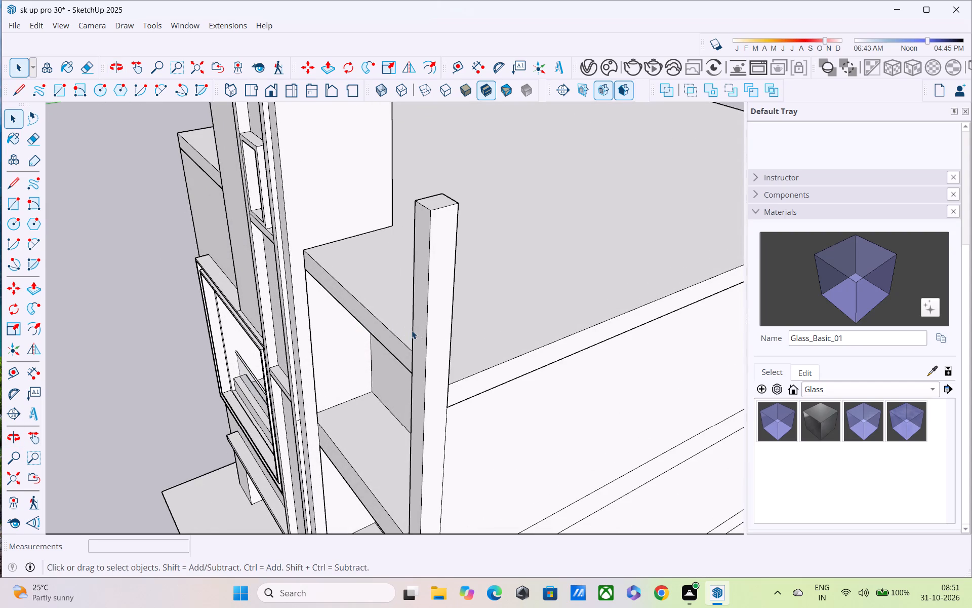
middle_click_drag(418, 333, 392, 409, "ctrl")
scroll(395, 392, "up", 1)
middle_click_drag(395, 392, 694, 366)
middle_click_drag(588, 269, 430, 370)
middle_click_drag(475, 320, 372, 323)
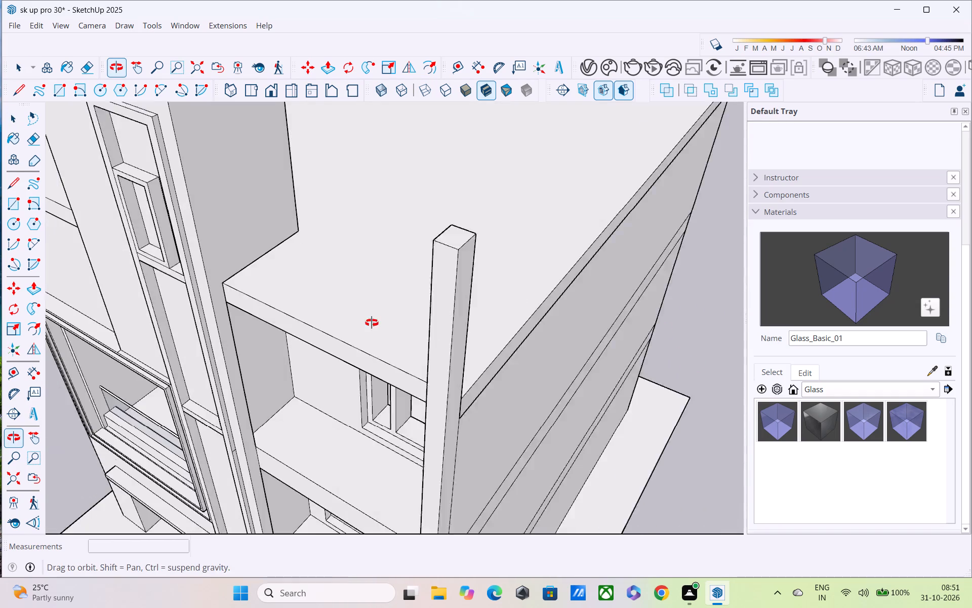
middle_click_drag(372, 323, 358, 323)
middle_click_drag(629, 322, 652, 223)
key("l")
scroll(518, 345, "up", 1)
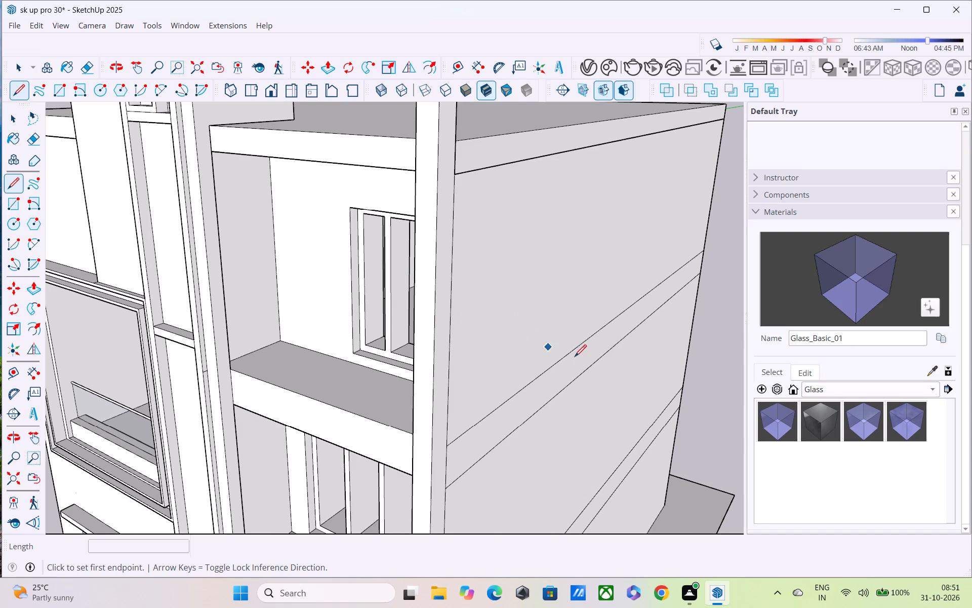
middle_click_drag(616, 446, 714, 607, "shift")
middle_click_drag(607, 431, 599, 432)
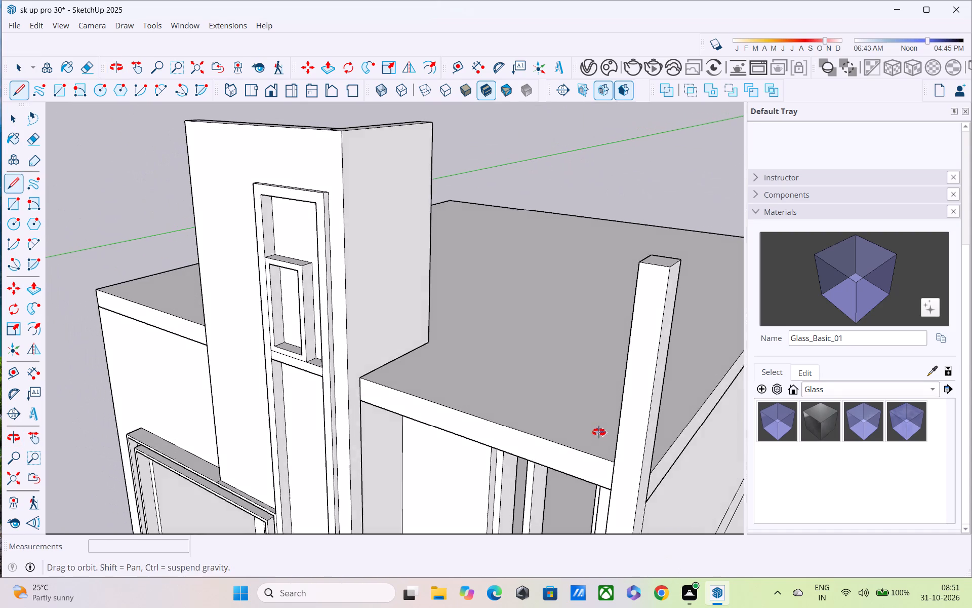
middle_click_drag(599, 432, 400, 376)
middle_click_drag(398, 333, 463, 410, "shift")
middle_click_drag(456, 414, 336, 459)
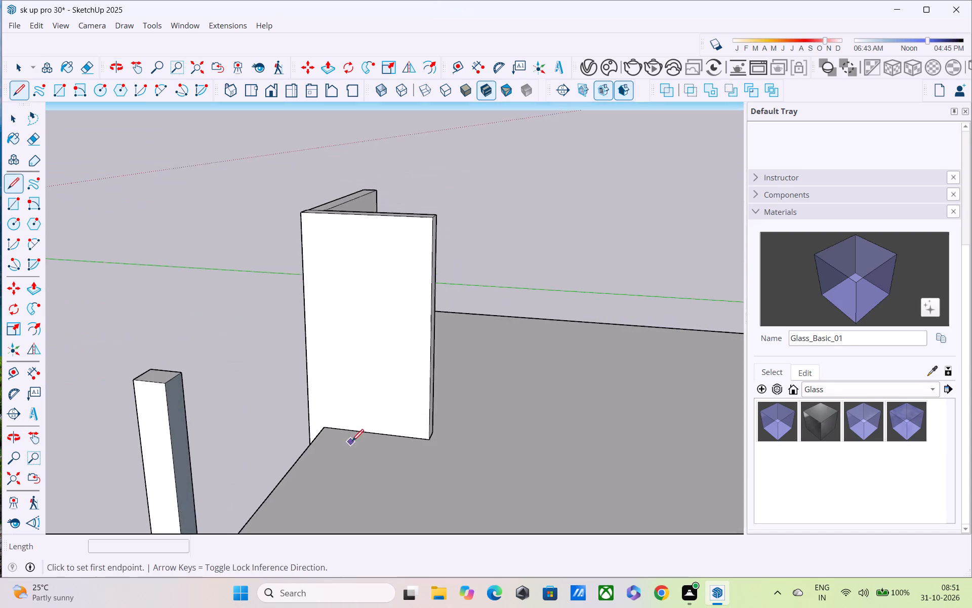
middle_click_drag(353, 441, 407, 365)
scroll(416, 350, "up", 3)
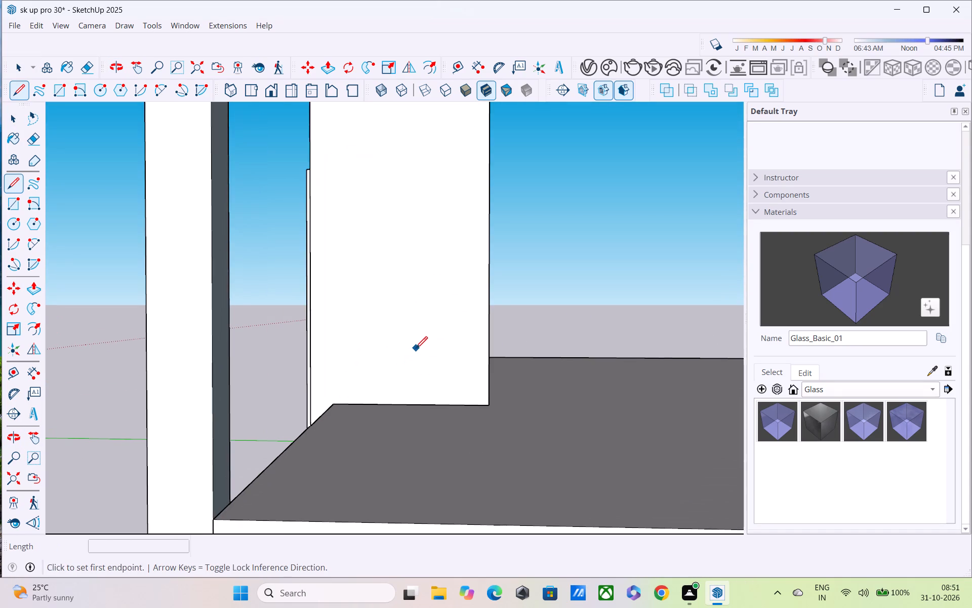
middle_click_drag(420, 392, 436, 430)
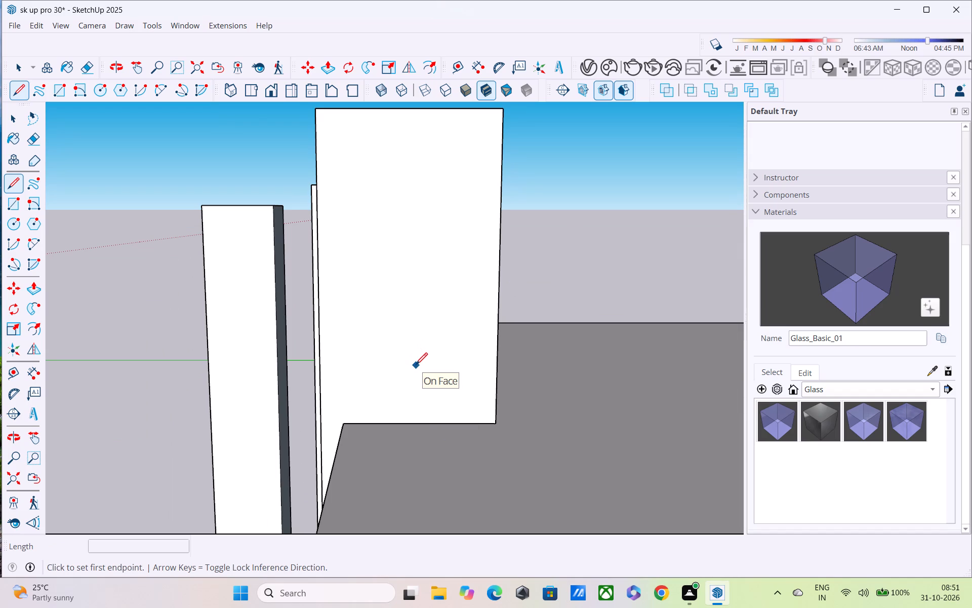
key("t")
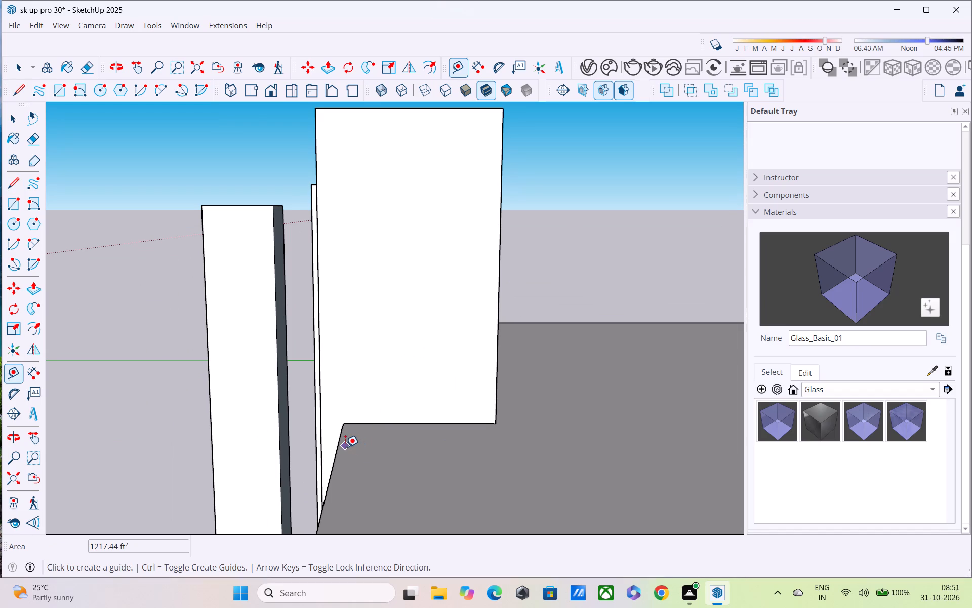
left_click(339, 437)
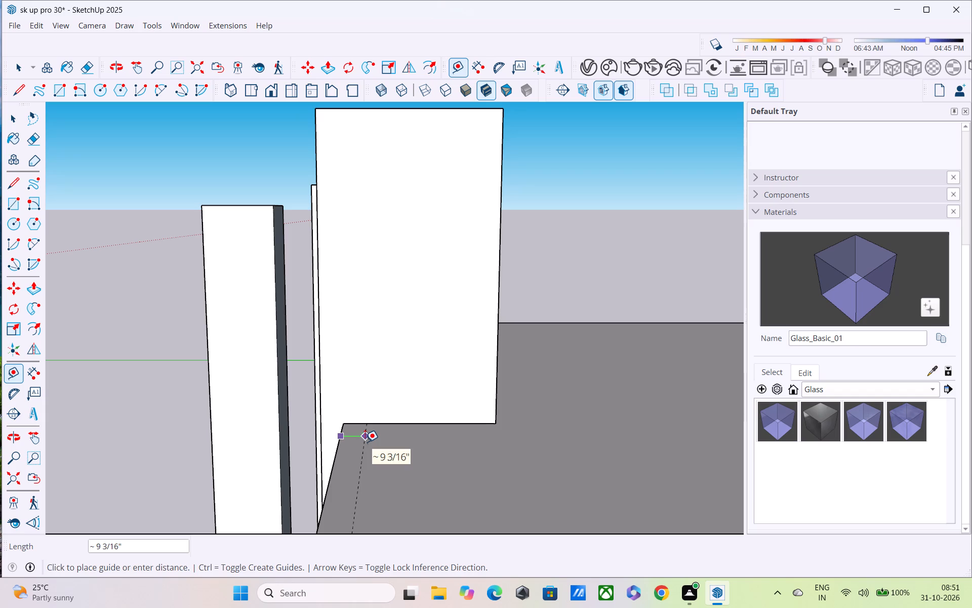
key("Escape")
Open the roof slab group for editing.
middle_click_drag(614, 416, 664, 344)
key("space")
middle_click_drag(594, 381, 629, 443)
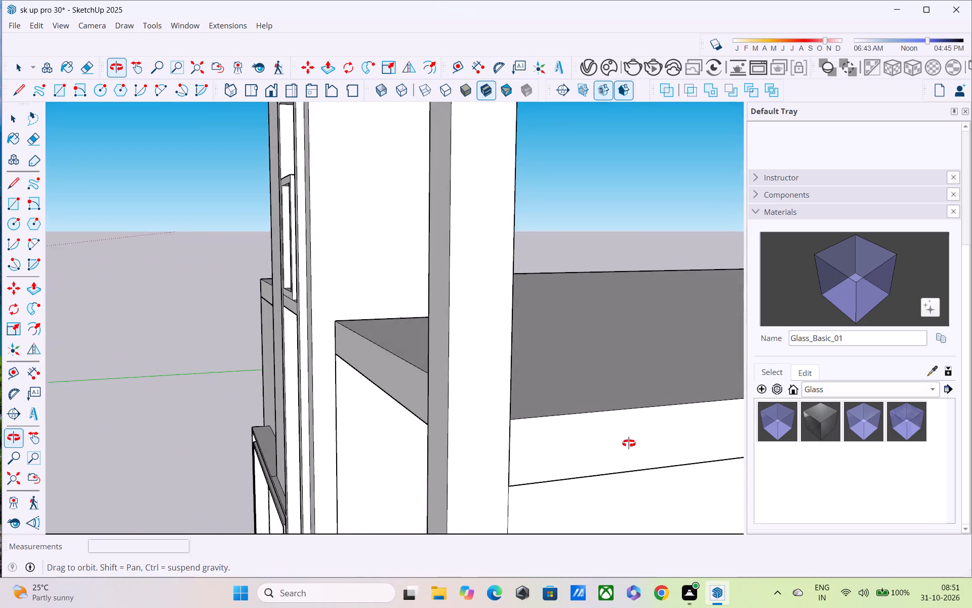
middle_click_drag(629, 443, 629, 442)
middle_click_drag(630, 429, 555, 312)
middle_click_drag(555, 310, 695, 384)
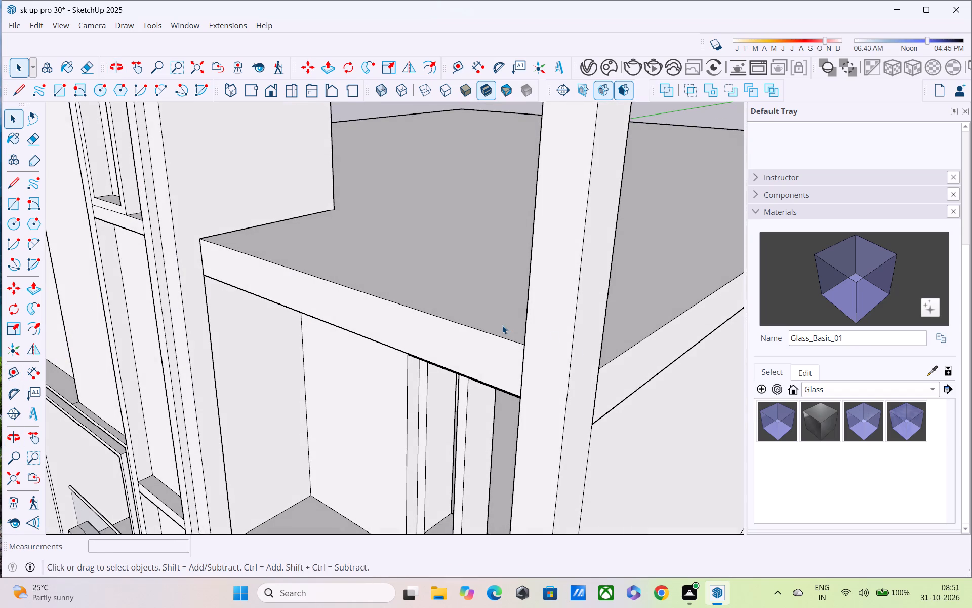
double_click(500, 324)
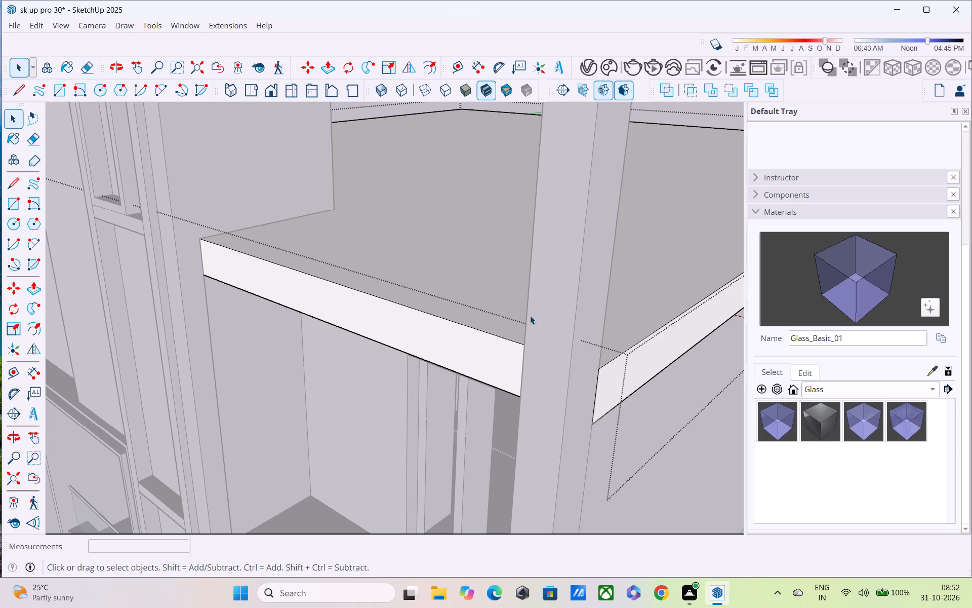
Place a guide line on the roof slab's top face, offset inward from and parallel to its front edge.
middle_click_drag(533, 327, 556, 231)
middle_click_drag(556, 236, 455, 321)
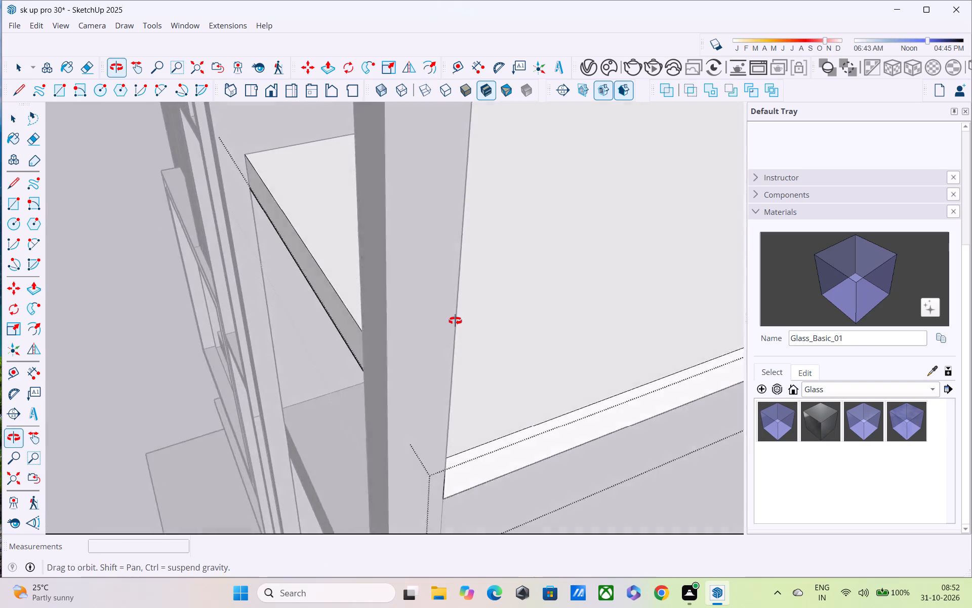
middle_click_drag(455, 321, 506, 315)
scroll(512, 308, "up", 1)
middle_click_drag(521, 314, 590, 409, "shift")
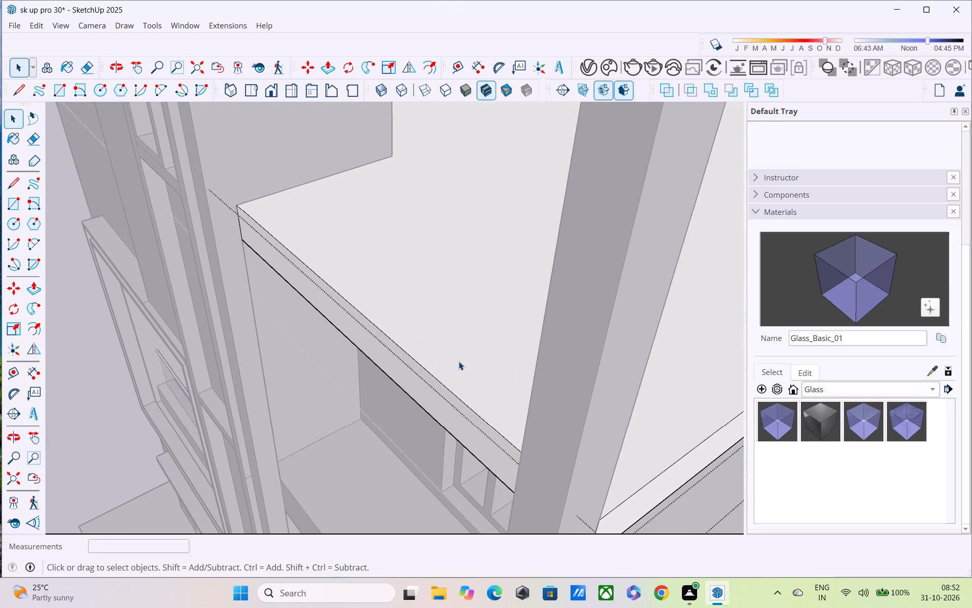
key("t")
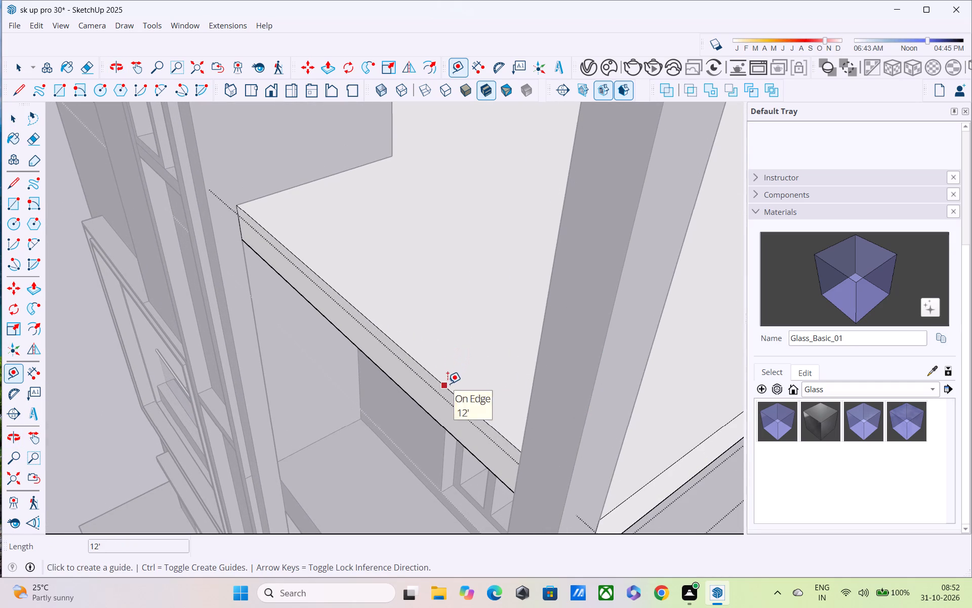
left_click(448, 387)
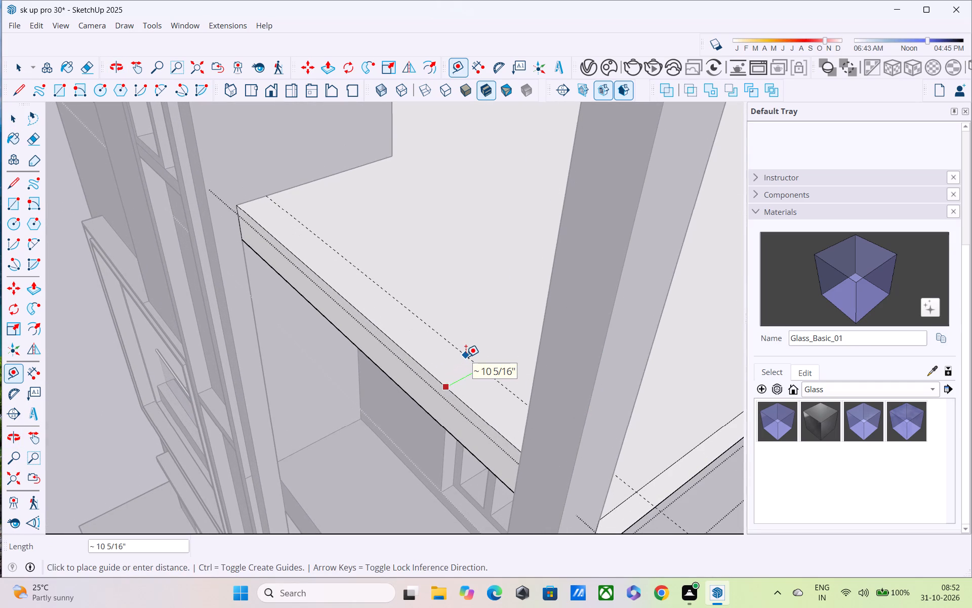
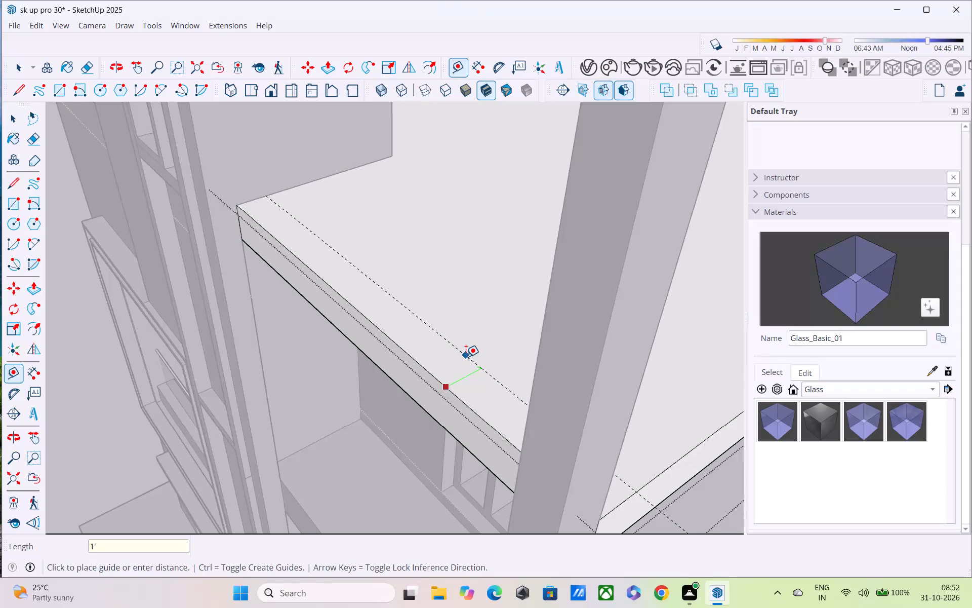
Set the guide line's offset from the roof slab's front edge to 1'.
key("Return")
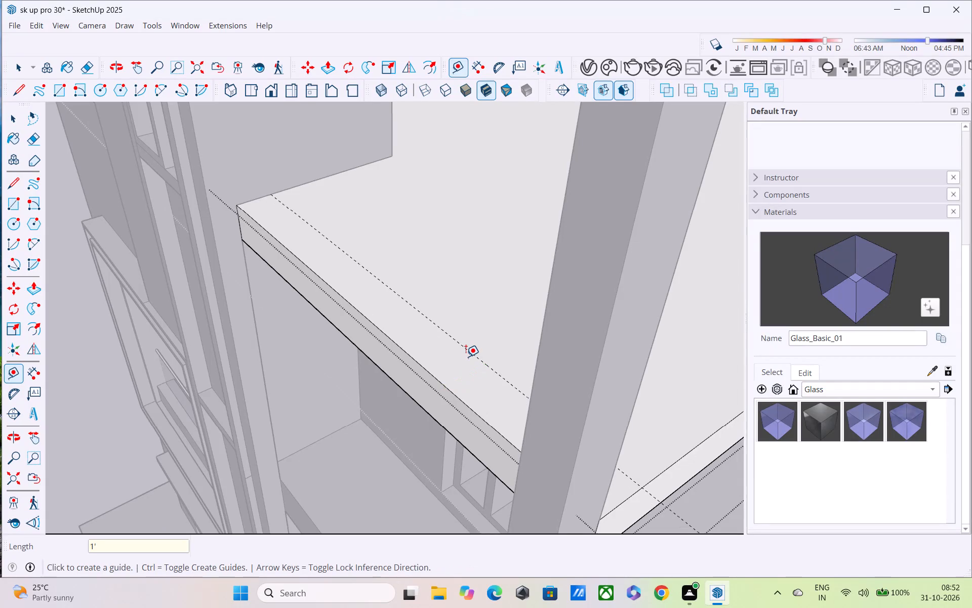
Draw a narrow rectangle about 4 7/16" by 12' on the slab's top face, along the guide line from the wall to the opposite slab edge.
key("r")
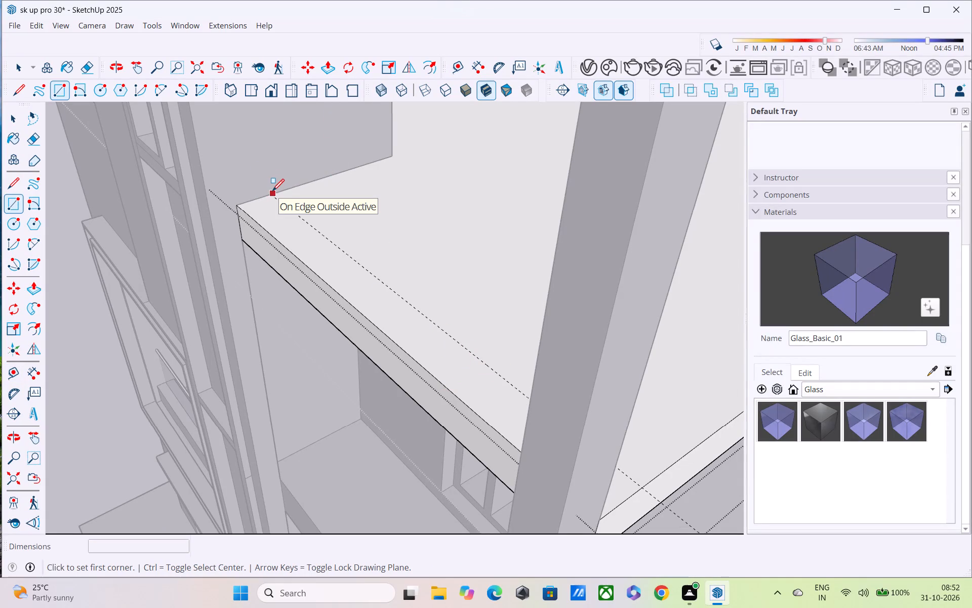
scroll(273, 203, "up", 9)
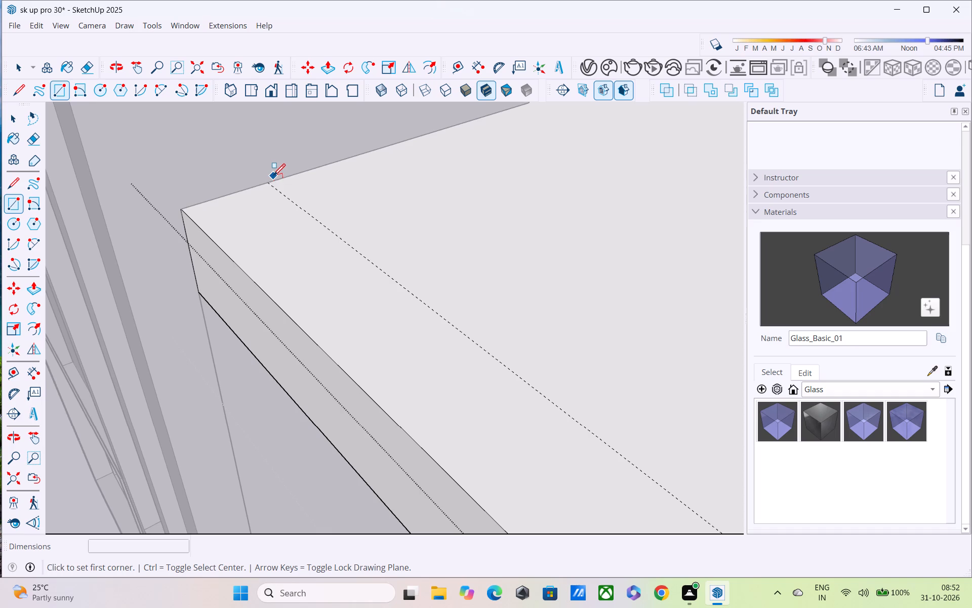
left_click(271, 181)
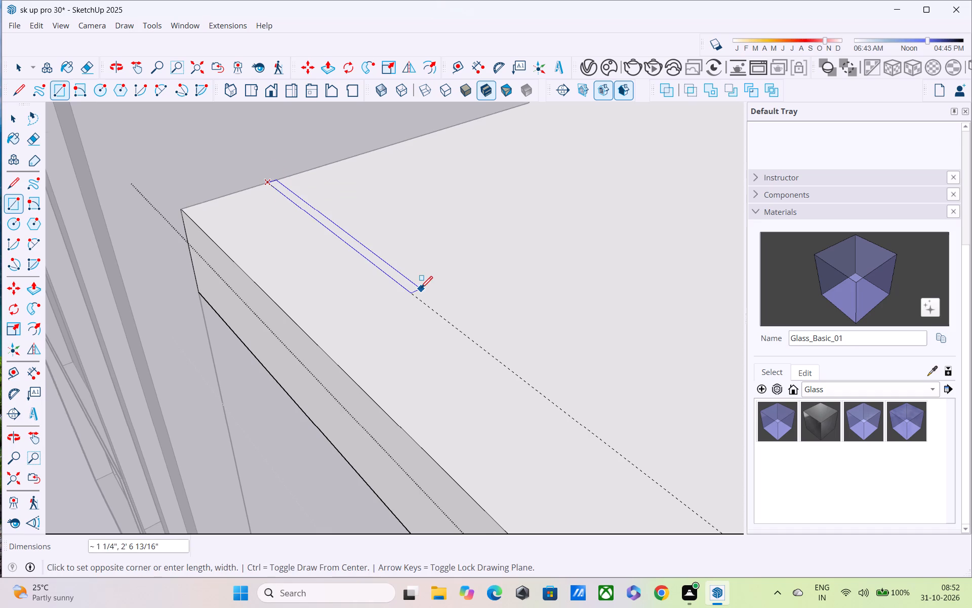
scroll(421, 289, "down", 1)
middle_click_drag(422, 290, 296, 239, "shift")
scroll(300, 242, "down", 5)
middle_click_drag(357, 276, 124, 224)
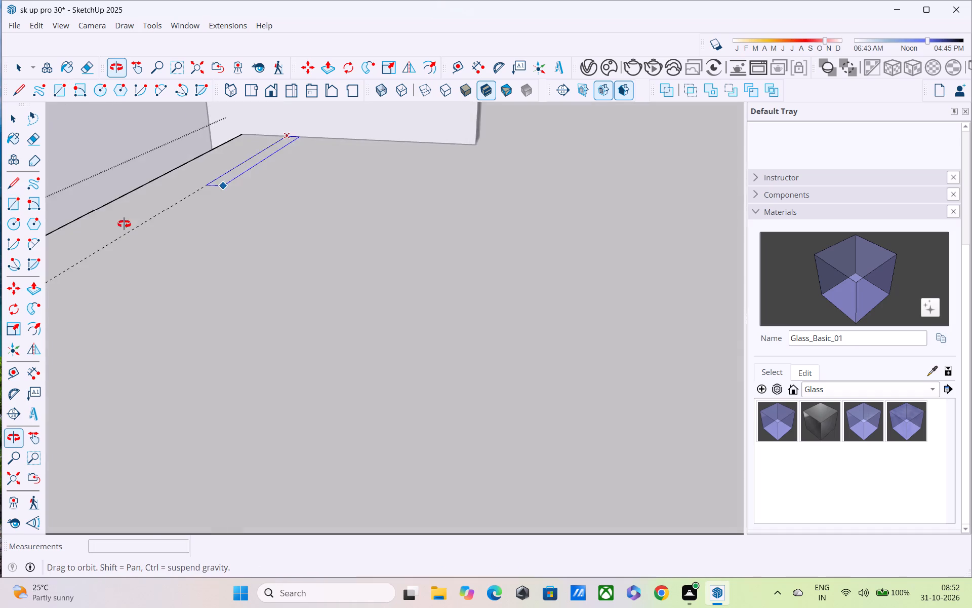
middle_click_drag(124, 224, 287, 267)
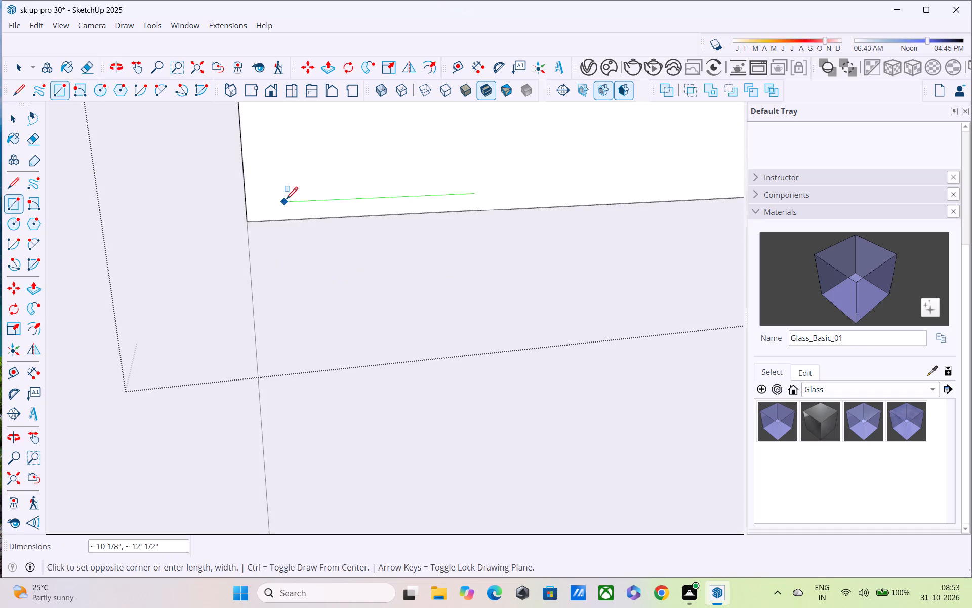
middle_click_drag(287, 200, 237, 307, "shift")
middle_click_drag(262, 203, 280, 459, "shift")
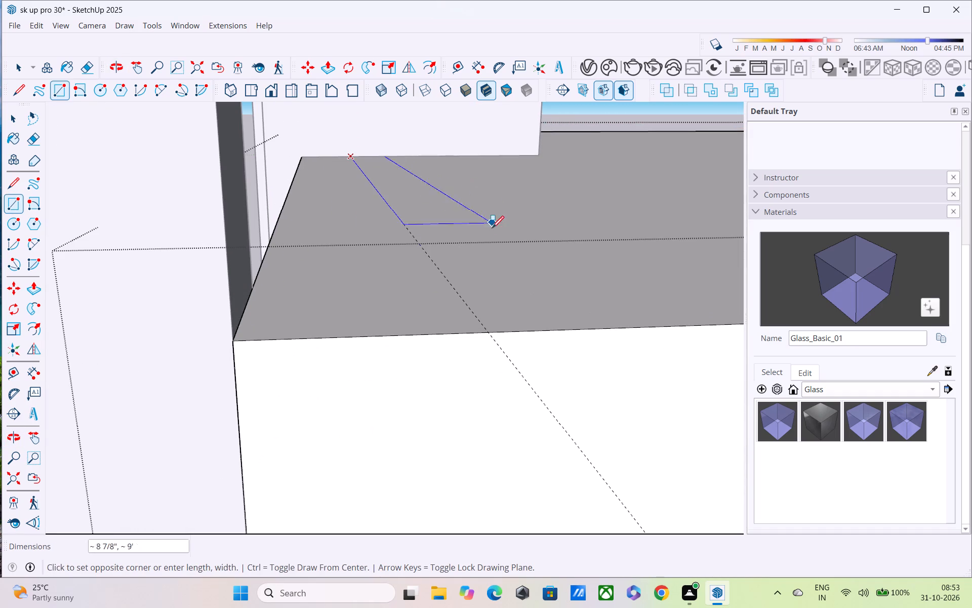
middle_click_drag(492, 270, 495, 328)
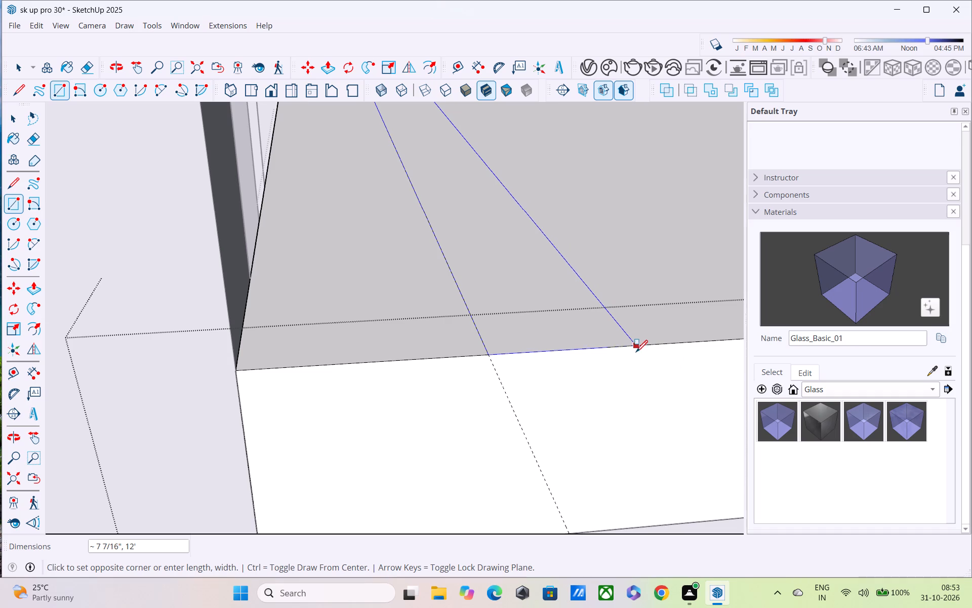
scroll(604, 380, "up", 1)
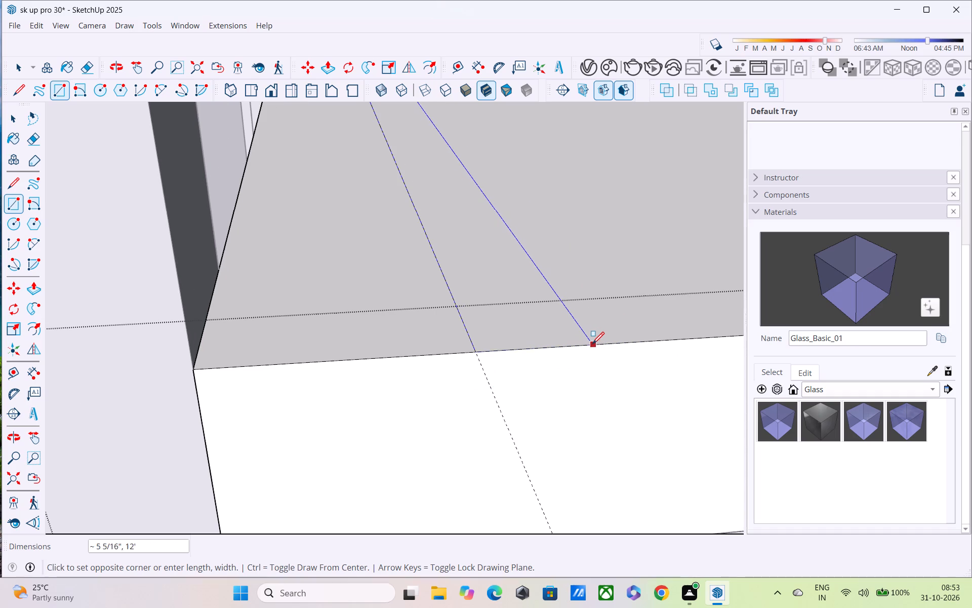
scroll(591, 351, "up", 1)
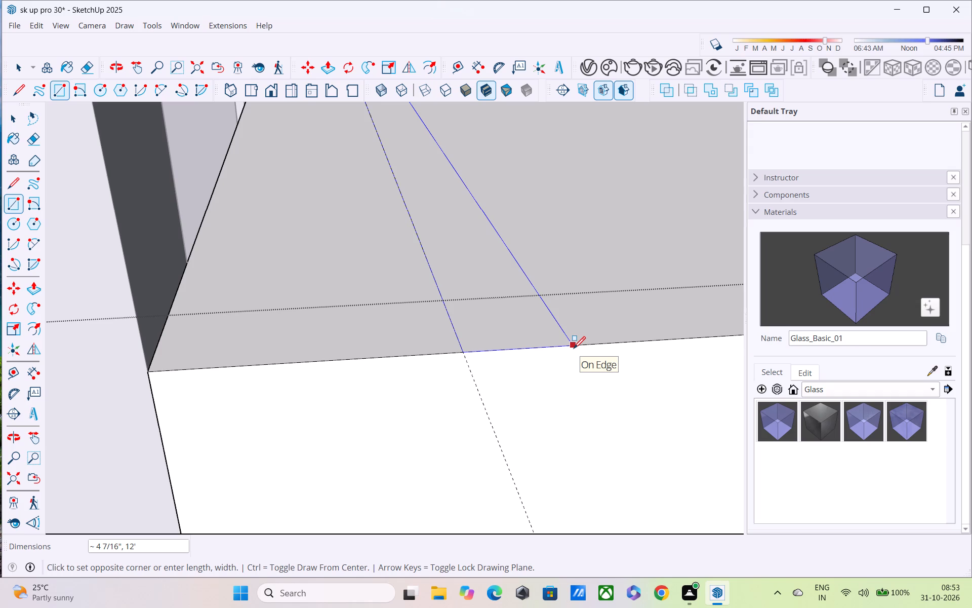
left_click(574, 350)
Push/Pull the narrow strip upward from the roof slab's top face to form a thin parapet wall.
middle_click_drag(473, 325, 484, 346)
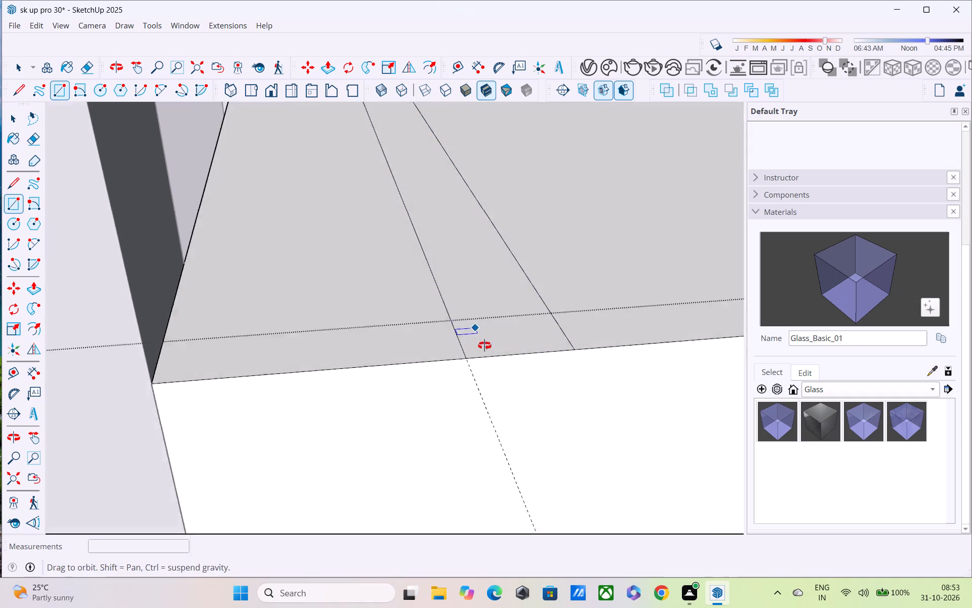
middle_click_drag(484, 346, 531, 357)
scroll(529, 310, "down", 5)
scroll(509, 304, "up", 1)
middle_click_drag(504, 301, 710, 218)
scroll(496, 223, "down", 1)
middle_click_drag(527, 272, 567, 302)
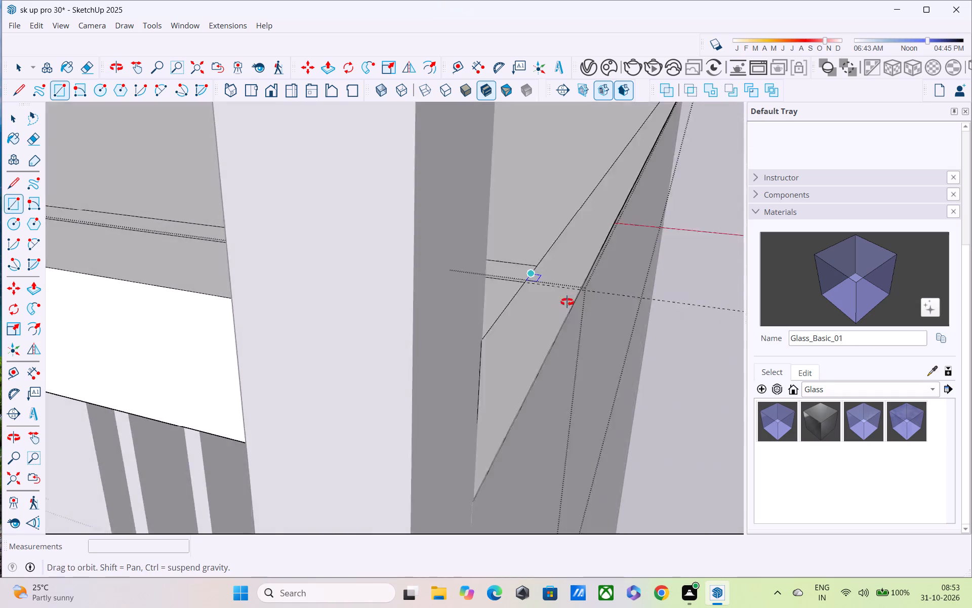
middle_click_drag(567, 302, 575, 310)
middle_click_drag(575, 310, 256, 400)
scroll(256, 400, "up", 1)
scroll(254, 382, "down", 4)
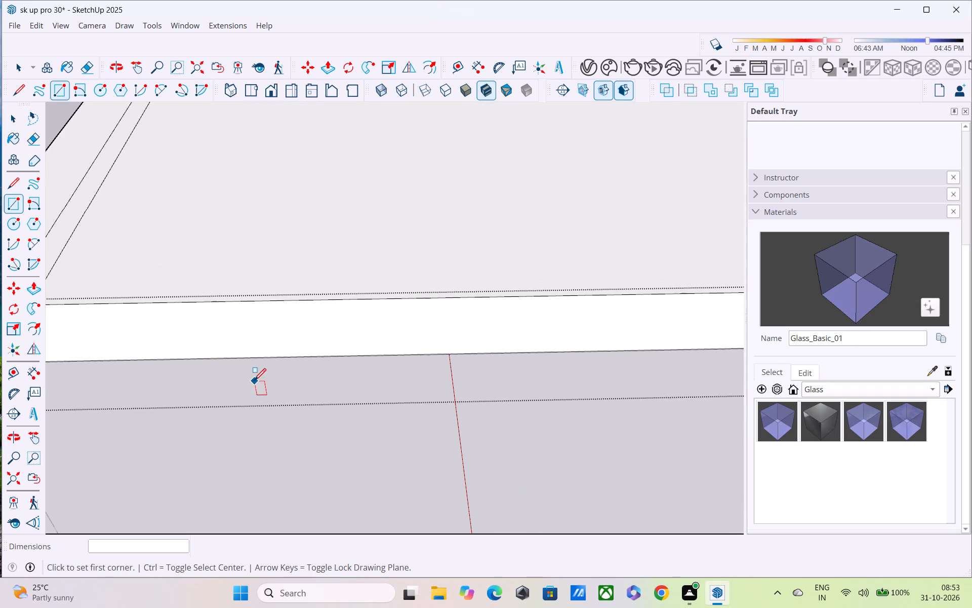
middle_click_drag(299, 313, 519, 396, "shift")
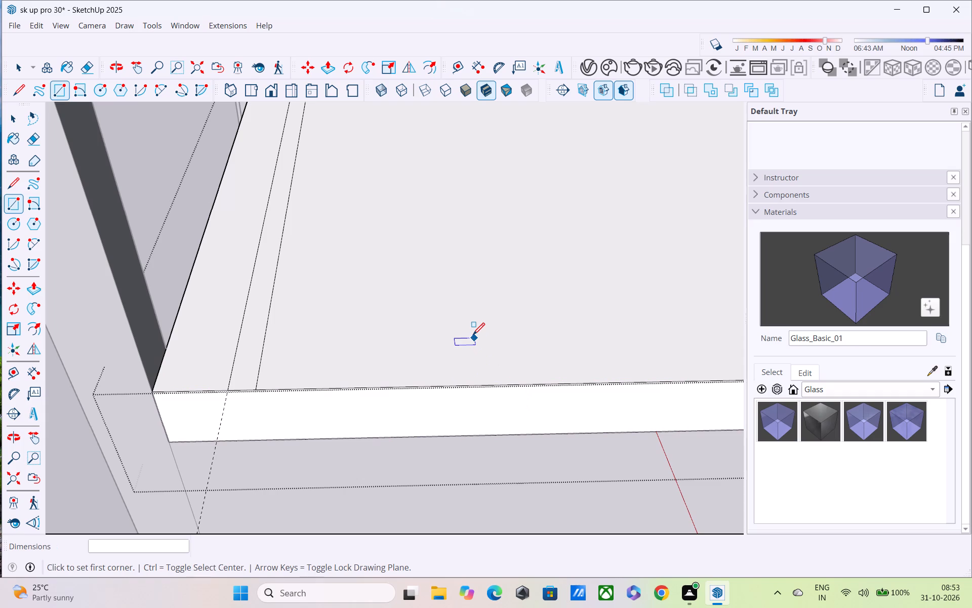
key("p")
left_click(262, 262)
scroll(253, 210, "down", 2)
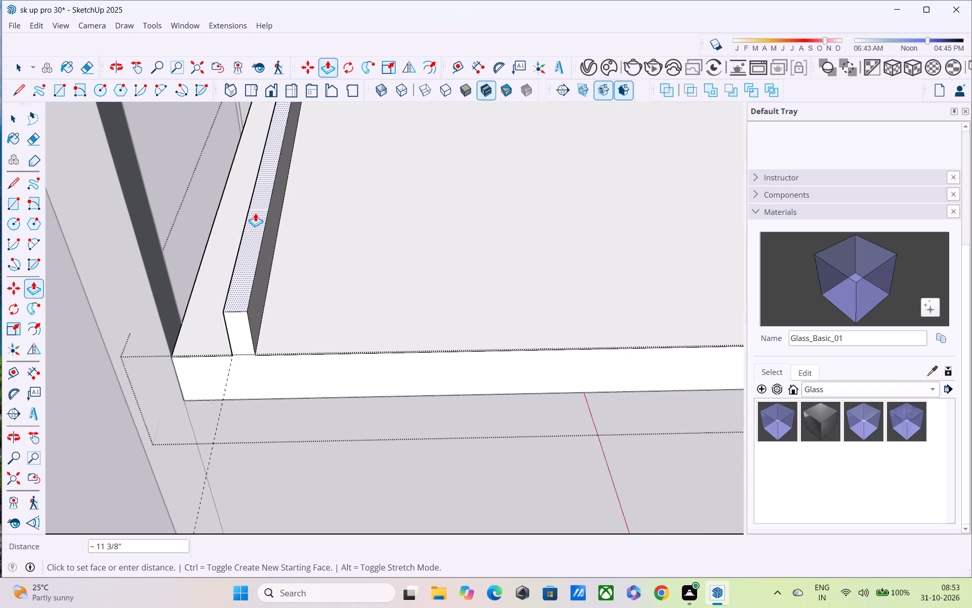
middle_click_drag(260, 227, 291, 307, "shift")
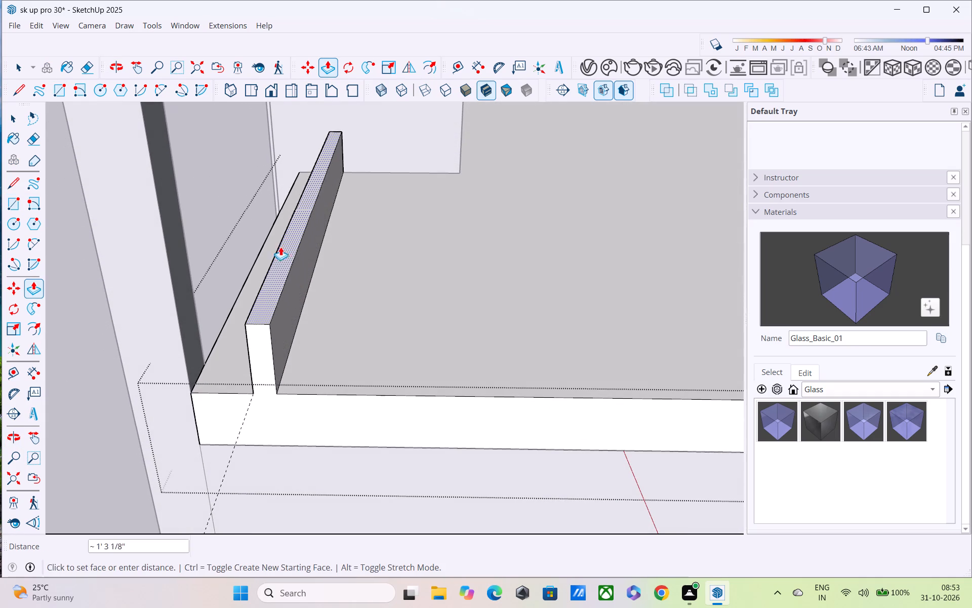
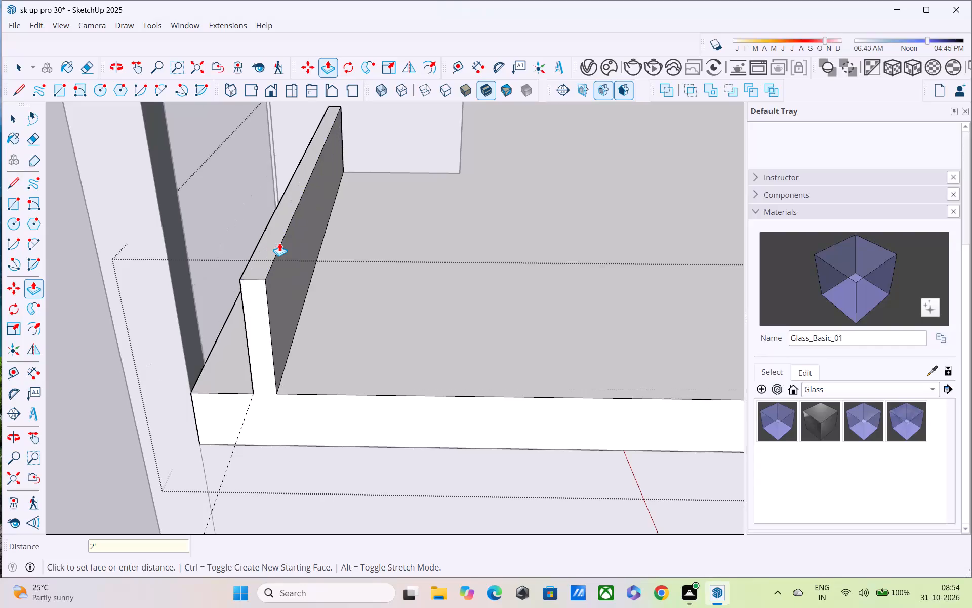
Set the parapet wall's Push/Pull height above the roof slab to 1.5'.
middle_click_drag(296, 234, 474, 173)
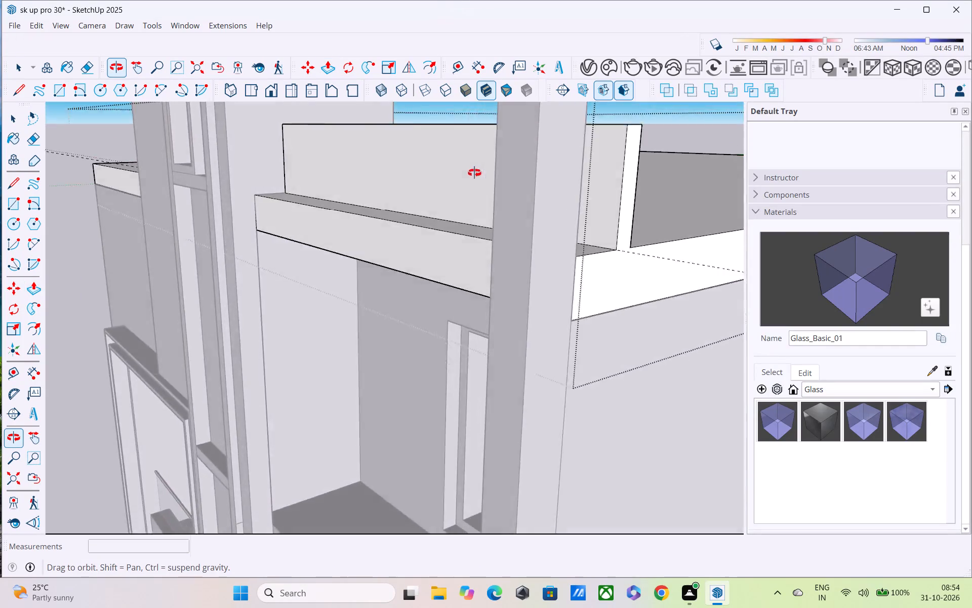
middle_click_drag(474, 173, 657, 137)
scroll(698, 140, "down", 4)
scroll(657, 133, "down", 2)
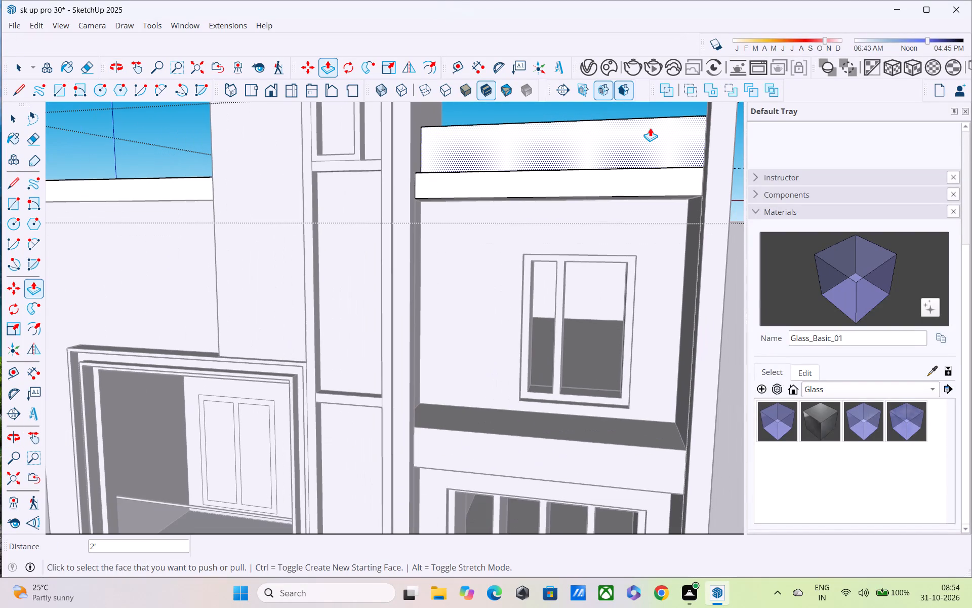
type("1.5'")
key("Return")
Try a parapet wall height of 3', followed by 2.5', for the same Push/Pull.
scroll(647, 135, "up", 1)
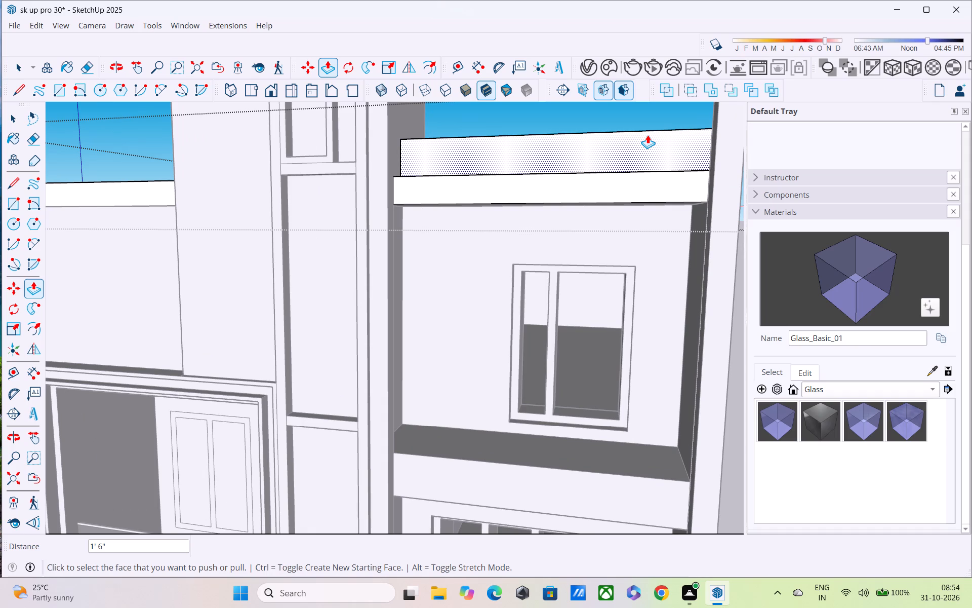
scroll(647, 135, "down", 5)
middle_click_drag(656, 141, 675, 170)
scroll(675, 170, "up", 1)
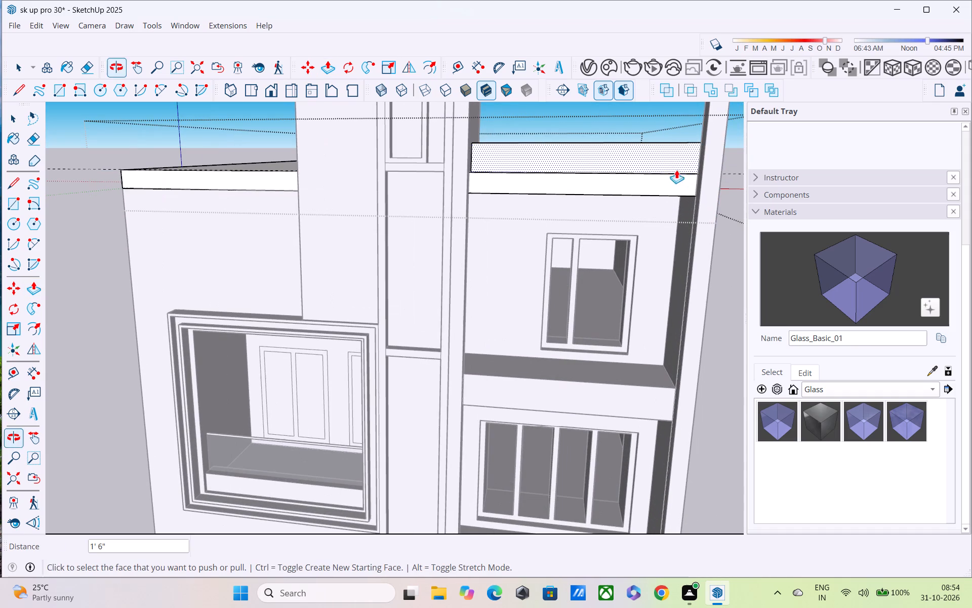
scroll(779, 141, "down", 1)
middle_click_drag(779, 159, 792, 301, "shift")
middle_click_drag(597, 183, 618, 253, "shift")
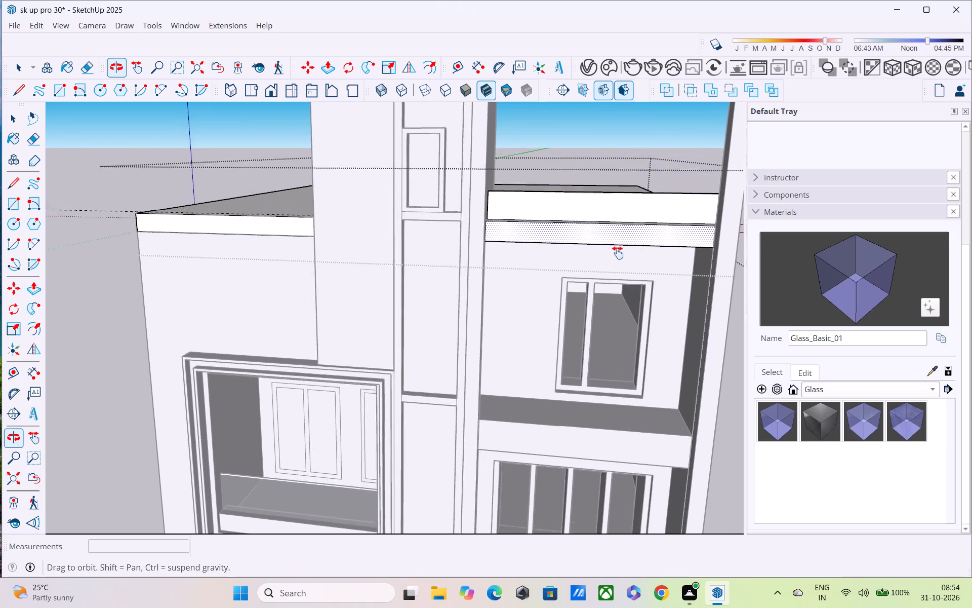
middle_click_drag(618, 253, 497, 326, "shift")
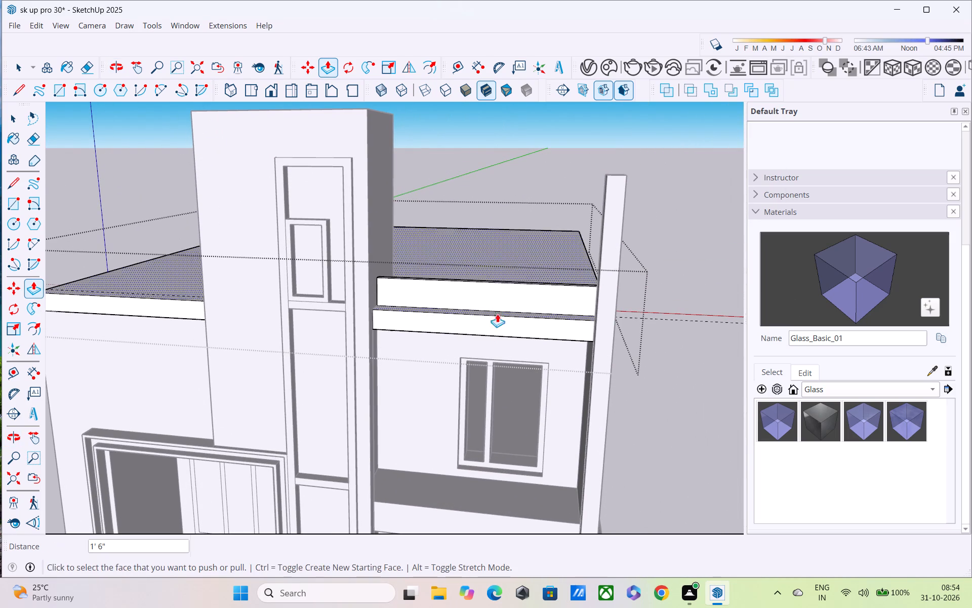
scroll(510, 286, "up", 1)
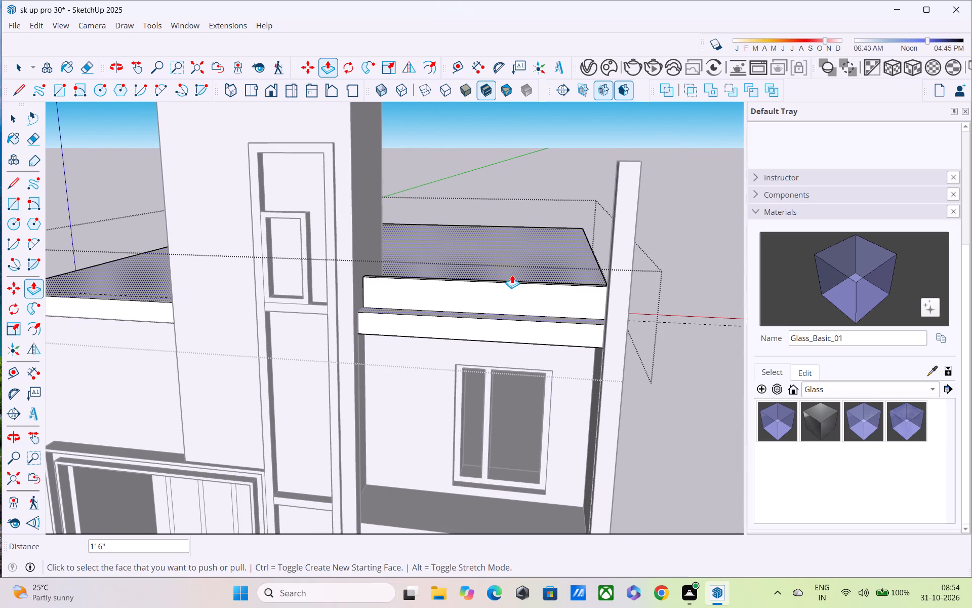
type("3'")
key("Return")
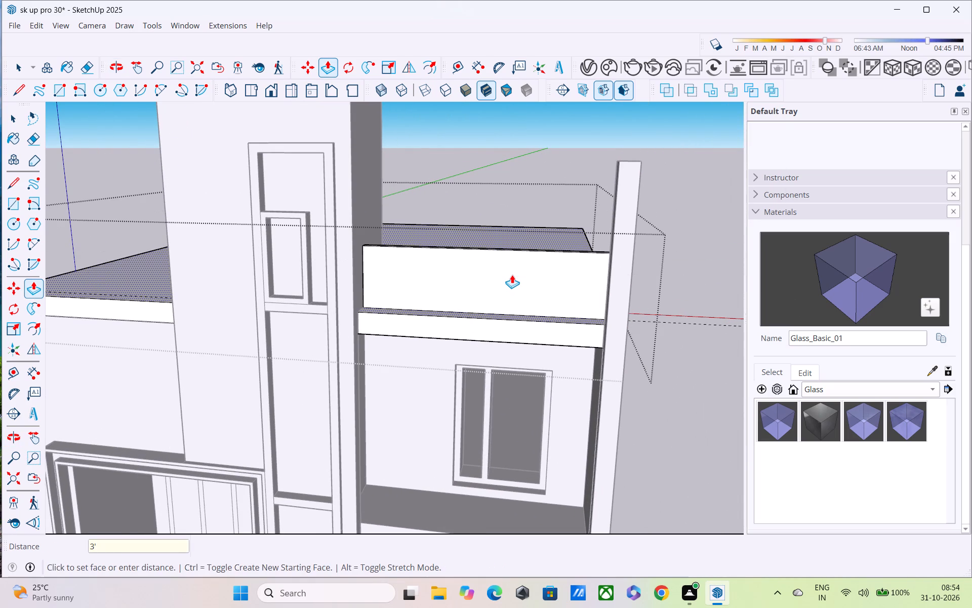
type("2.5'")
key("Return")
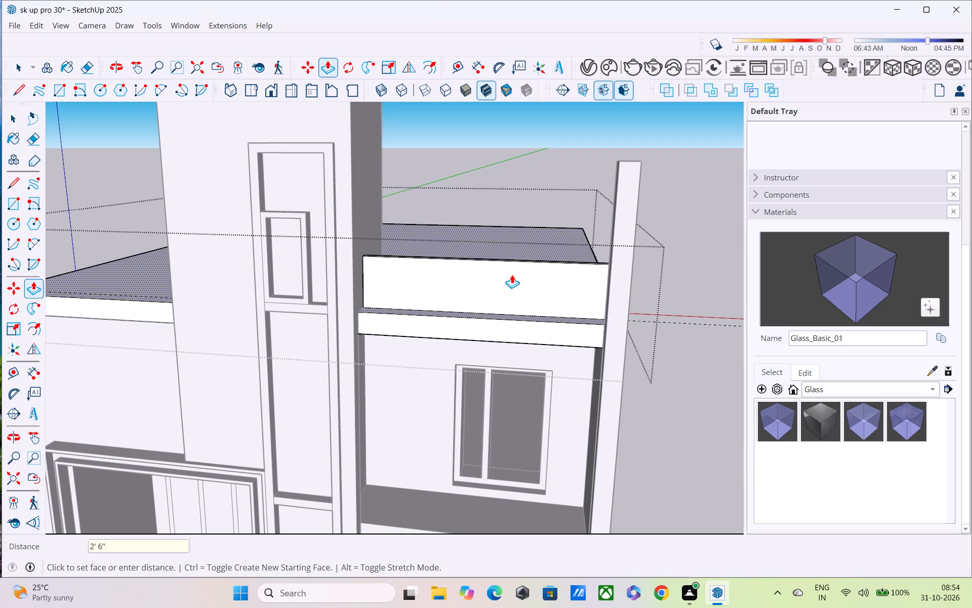
Set the parapet wall's Push/Pull height to 1.5' after comparing it with the front facade.
middle_click_drag(512, 274, 506, 192)
scroll(512, 186, "down", 5)
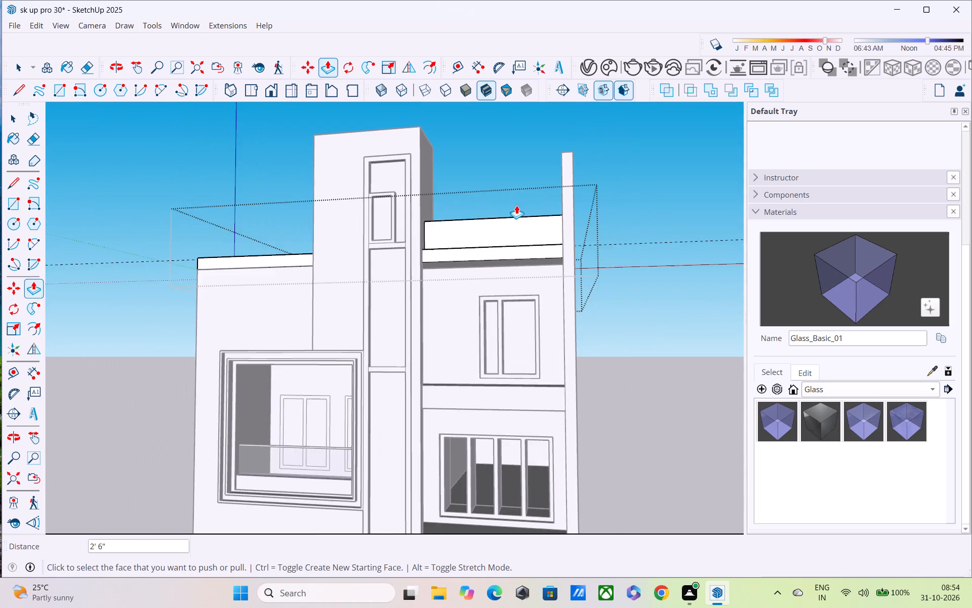
middle_click_drag(554, 227, 582, 259)
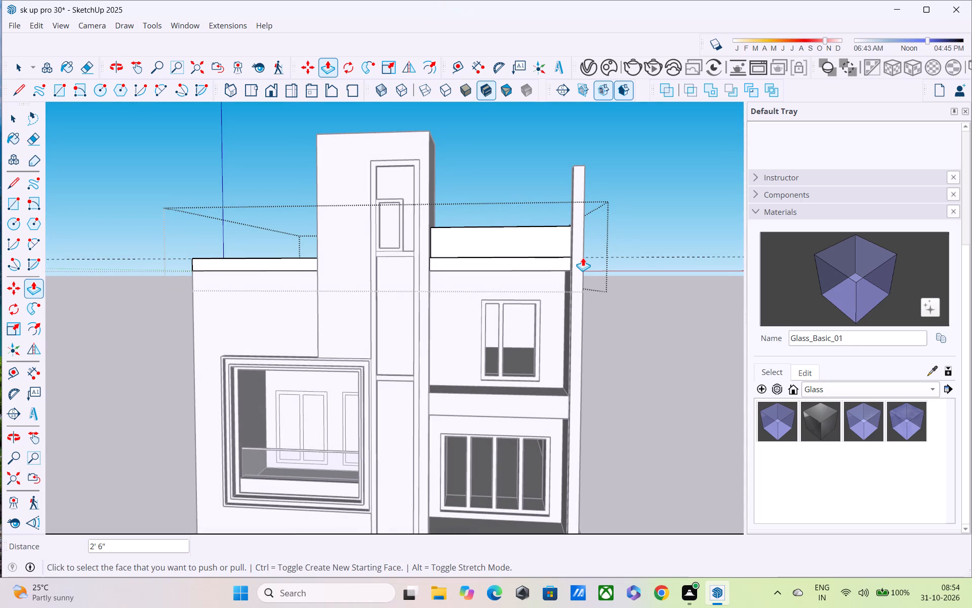
key("2")
key("BackSpace")
type("1.5'")
key("Return")
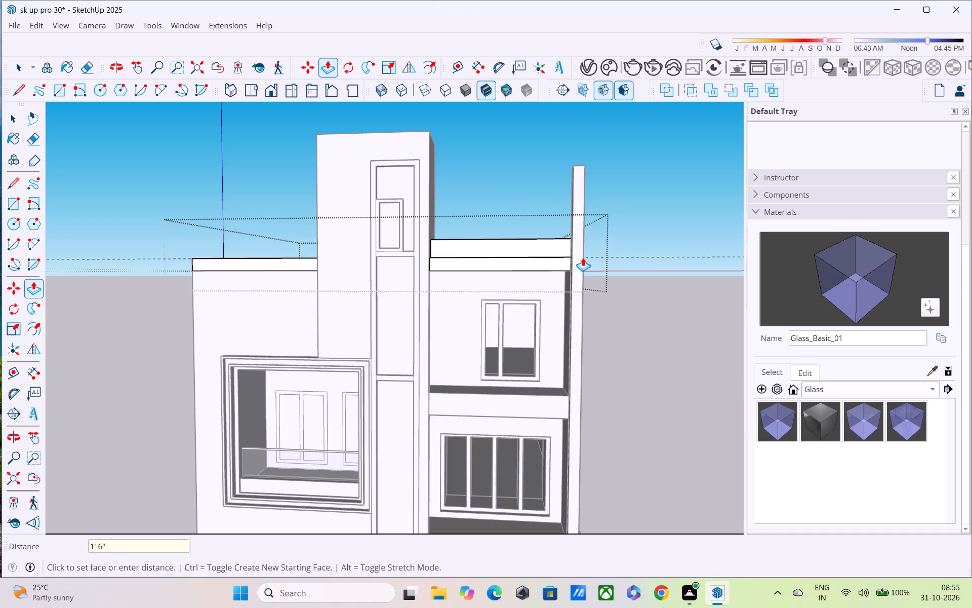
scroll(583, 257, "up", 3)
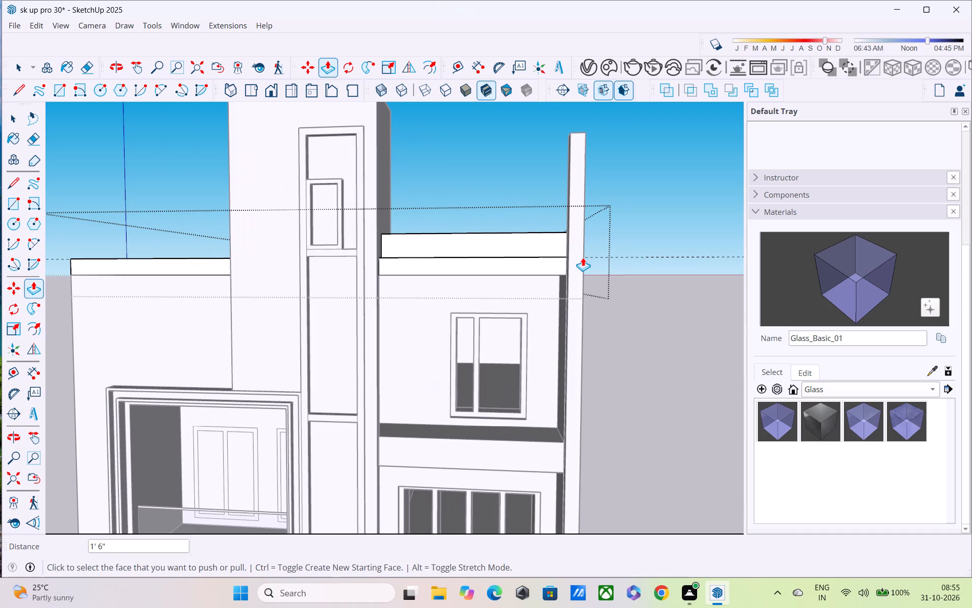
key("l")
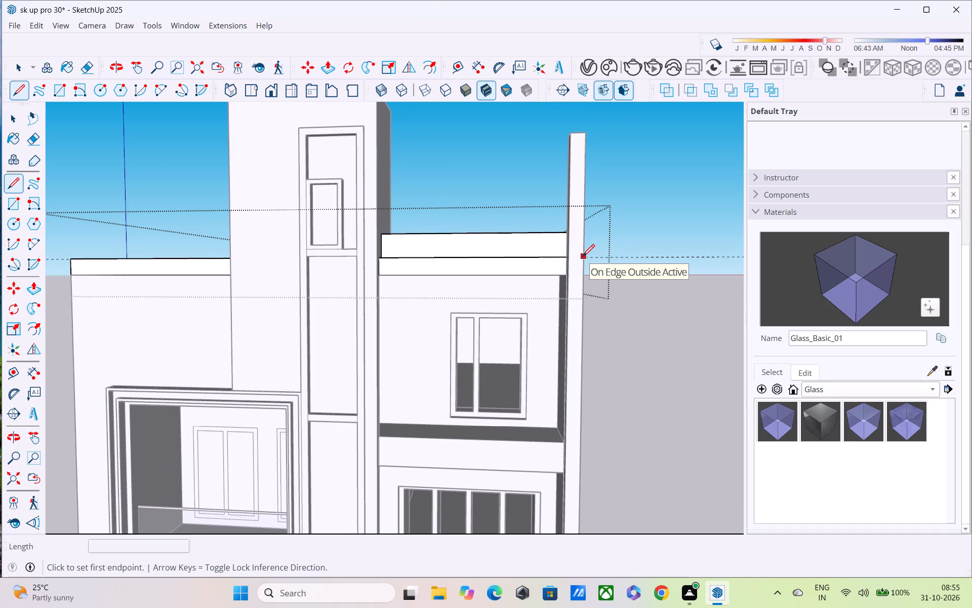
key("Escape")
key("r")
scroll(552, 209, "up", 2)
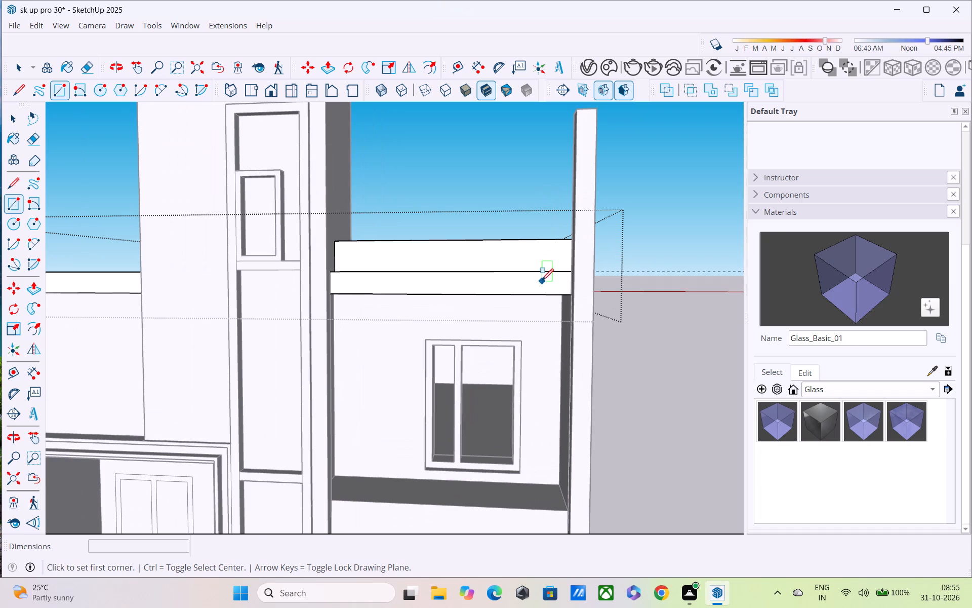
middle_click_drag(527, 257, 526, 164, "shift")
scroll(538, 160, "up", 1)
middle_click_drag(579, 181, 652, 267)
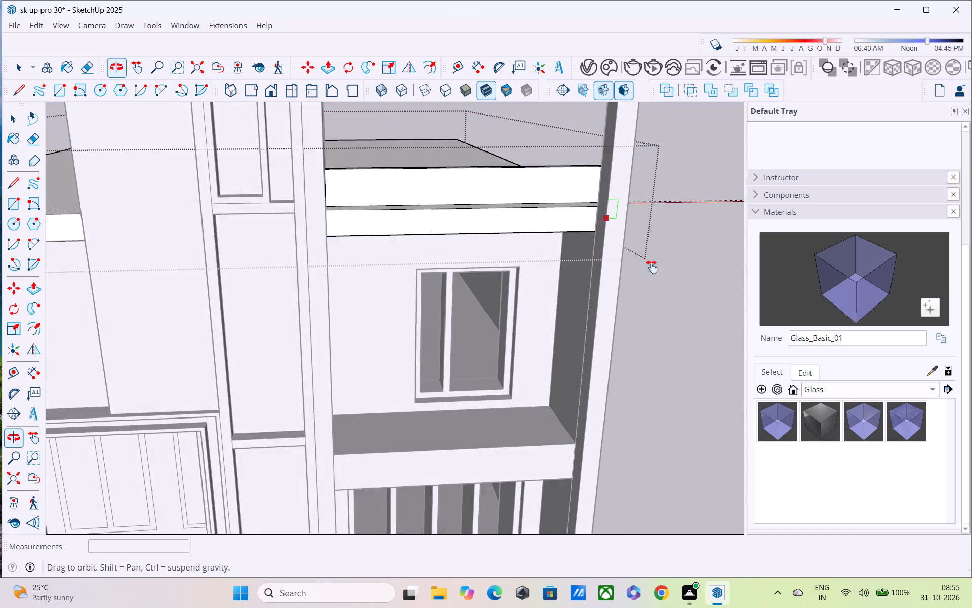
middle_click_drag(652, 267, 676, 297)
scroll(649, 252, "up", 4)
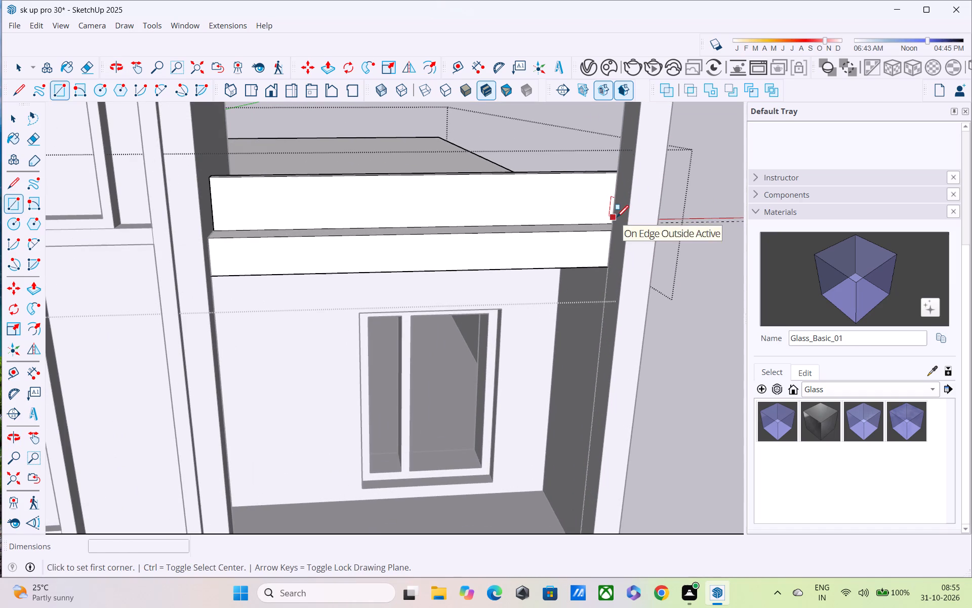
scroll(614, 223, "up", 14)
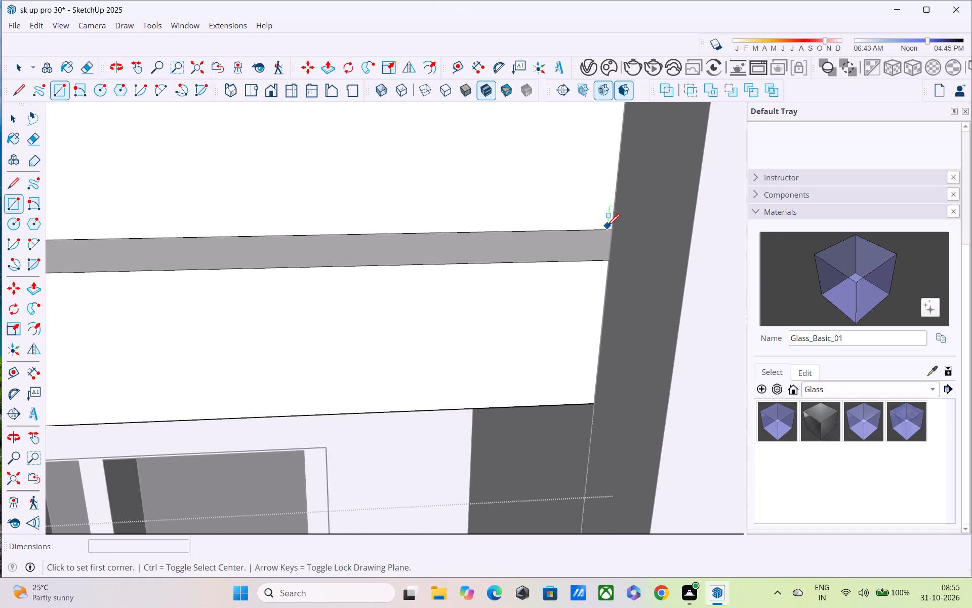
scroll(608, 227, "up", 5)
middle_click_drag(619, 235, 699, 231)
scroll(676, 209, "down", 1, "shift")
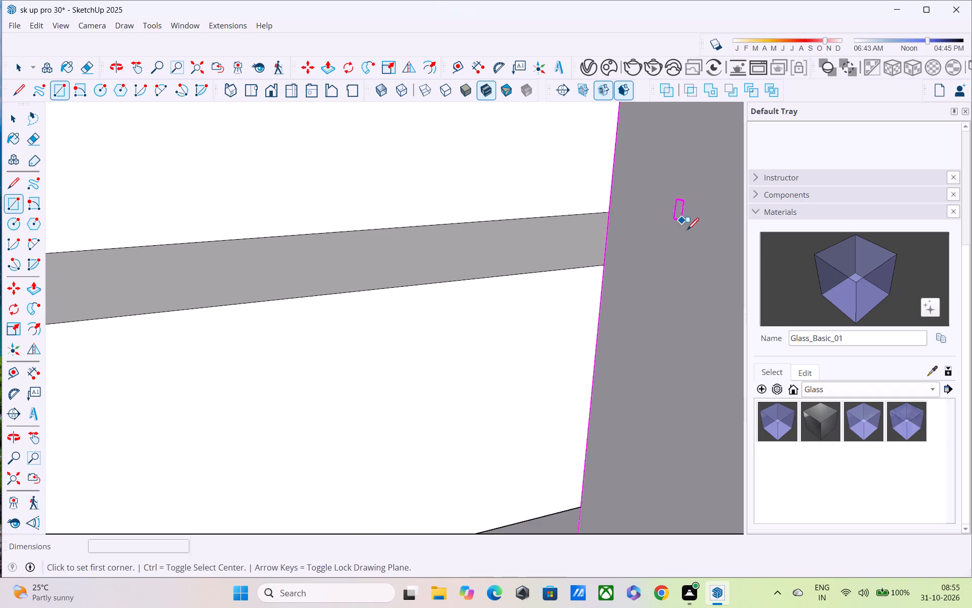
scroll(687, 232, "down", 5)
Draw a line across the base of the parapet's outer end, separating its end face from the roof slab's side face.
middle_click_drag(687, 232, 326, 238)
middle_click_drag(335, 241, 292, 269)
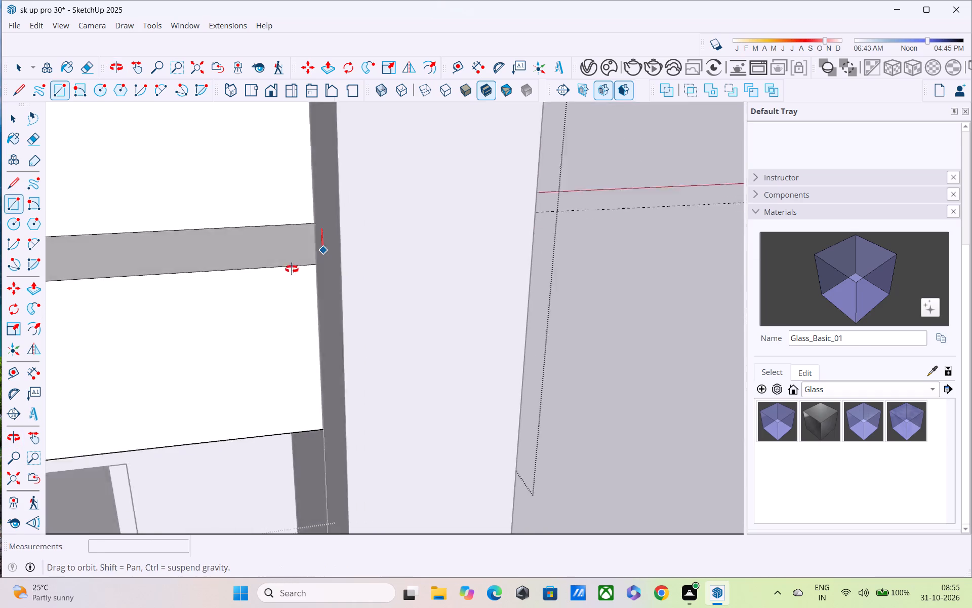
middle_click_drag(292, 269, 74, 289)
middle_click_drag(508, 205, 330, 254, "shift")
scroll(329, 246, "up", 1)
key("l")
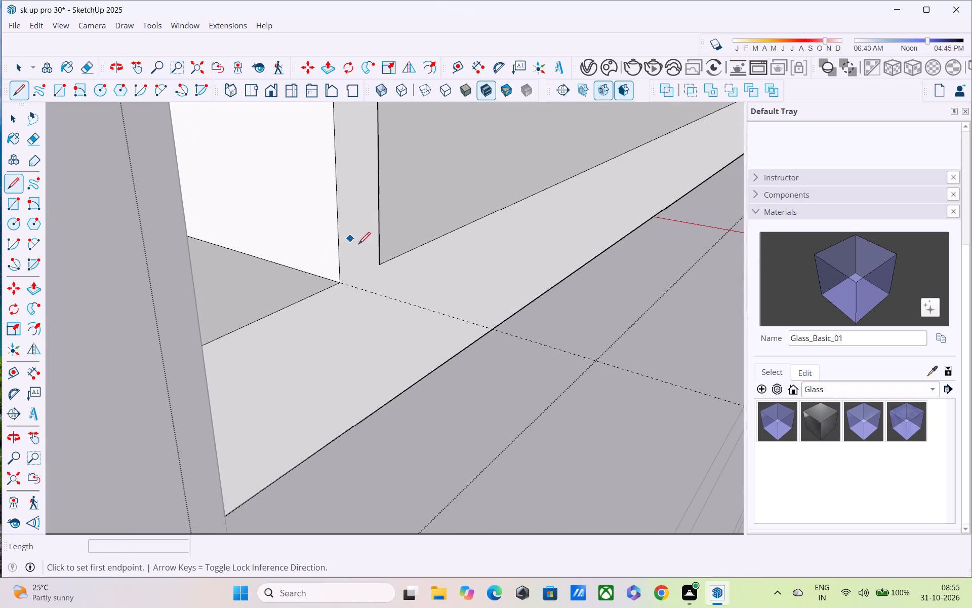
left_click(335, 284)
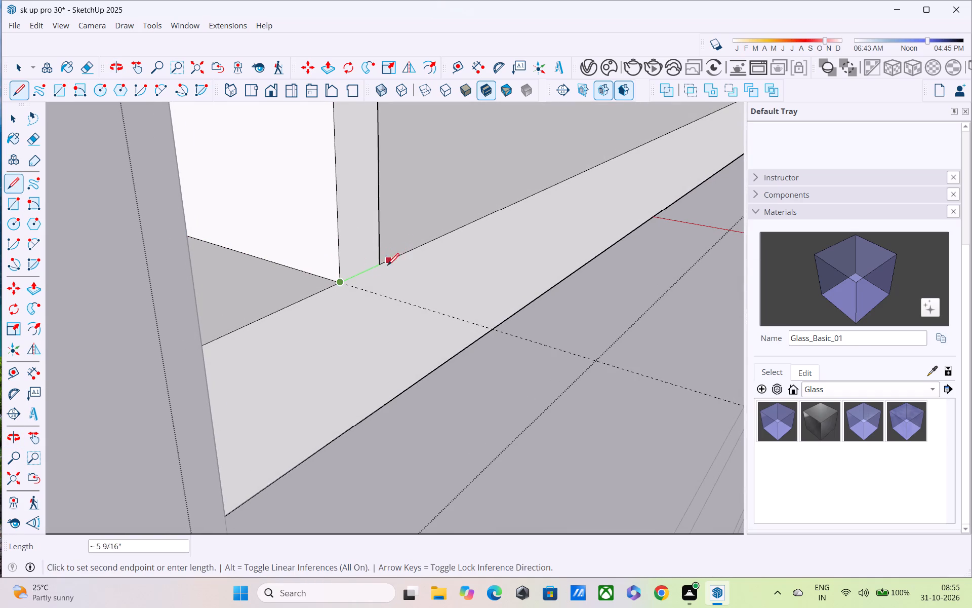
left_click(380, 265)
Push/Pull the parapet's outer end face inward 10", back from the slab's side edge to the side fin's inner face.
key("p")
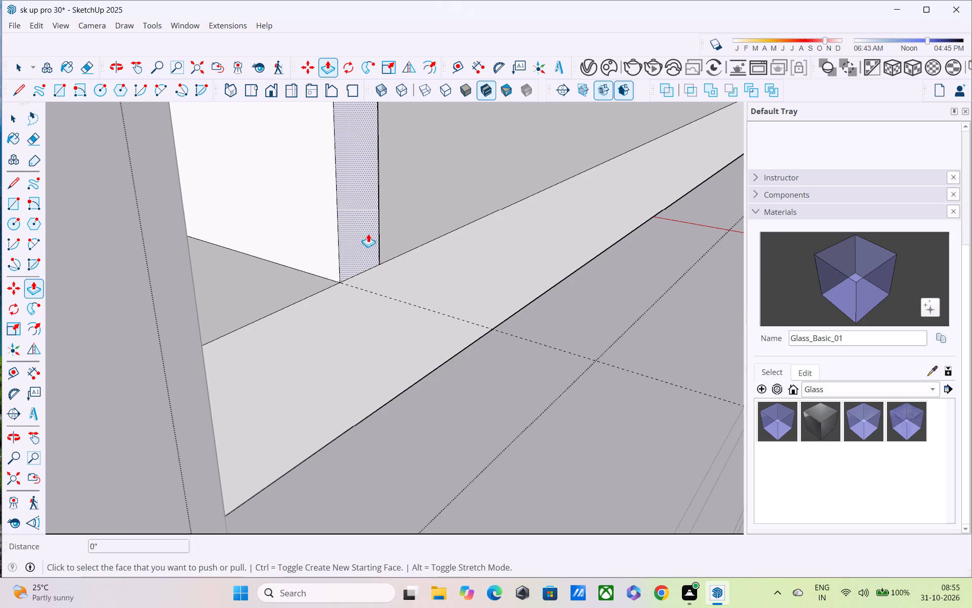
left_click(361, 223)
middle_click_drag(302, 200, 509, 178)
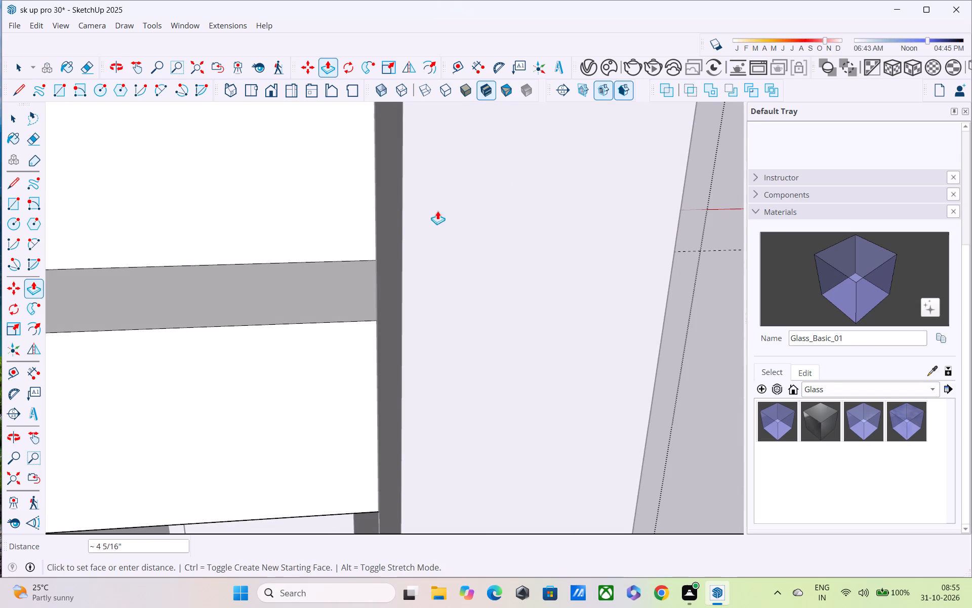
left_click(397, 228)
middle_click_drag(426, 234, 272, 274)
scroll(329, 241, "down", 5)
middle_click_drag(513, 200, 366, 232)
scroll(361, 229, "up", 1)
scroll(350, 226, "down", 6)
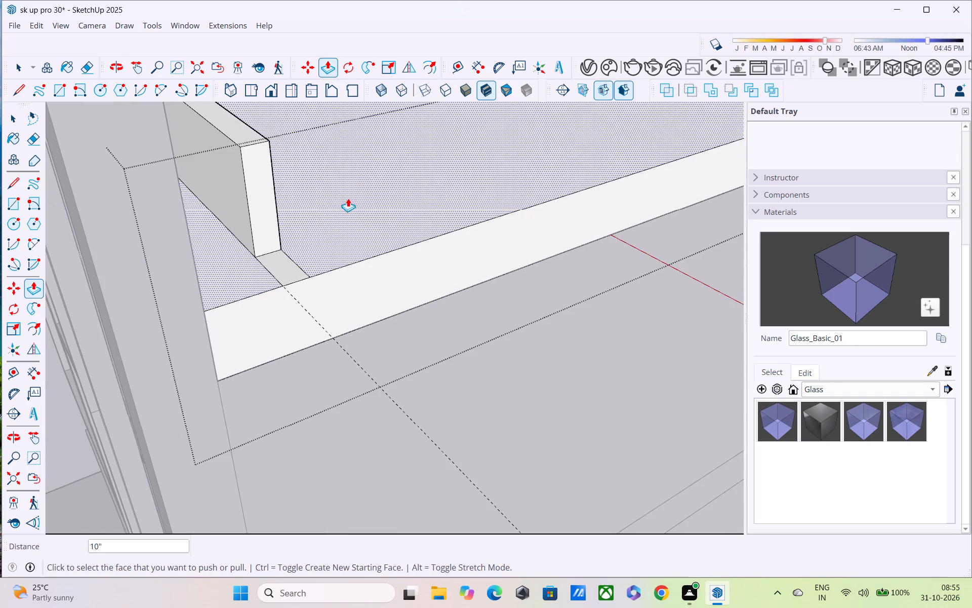
Exit the roof slab and parapet group's editing mode.
middle_click_drag(361, 210, 393, 338, "shift")
middle_click_drag(373, 327, 209, 271)
scroll(208, 269, "up", 1)
scroll(208, 264, "down", 5)
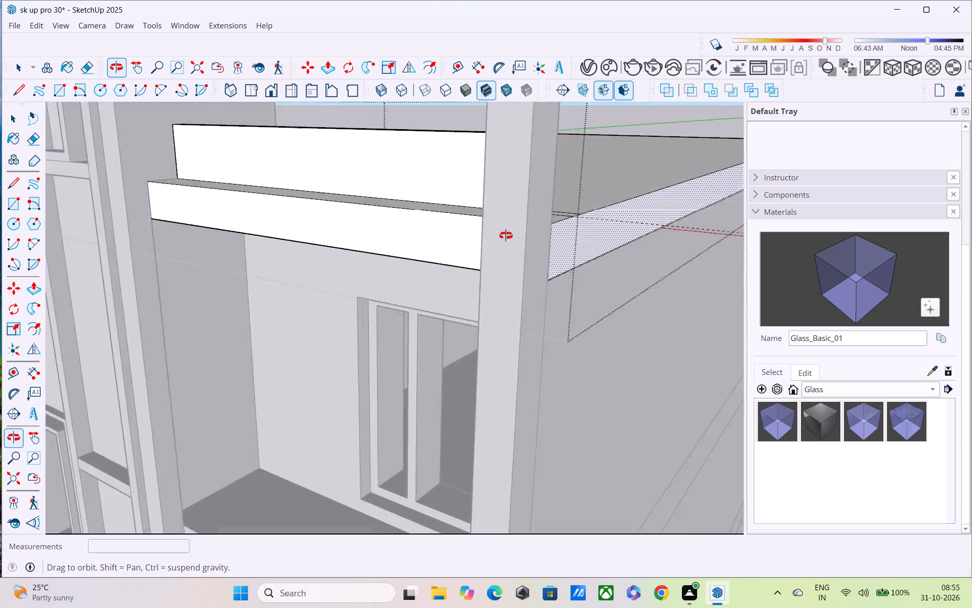
key("space")
left_click(712, 296)
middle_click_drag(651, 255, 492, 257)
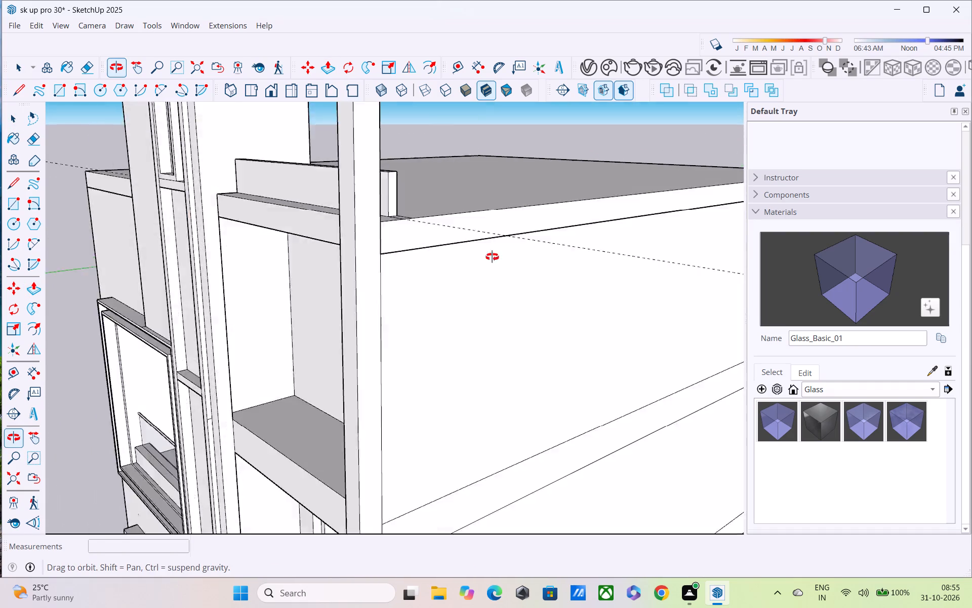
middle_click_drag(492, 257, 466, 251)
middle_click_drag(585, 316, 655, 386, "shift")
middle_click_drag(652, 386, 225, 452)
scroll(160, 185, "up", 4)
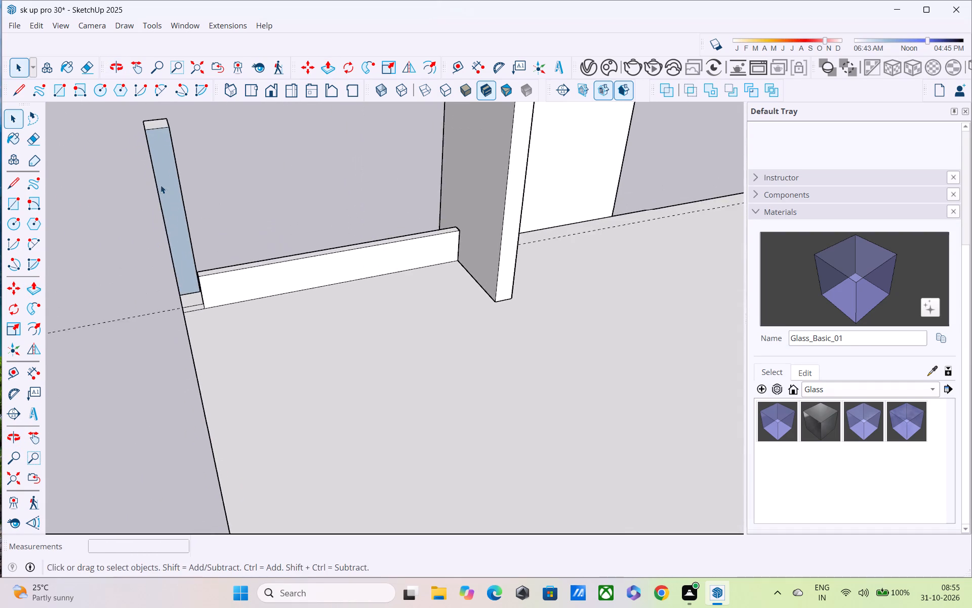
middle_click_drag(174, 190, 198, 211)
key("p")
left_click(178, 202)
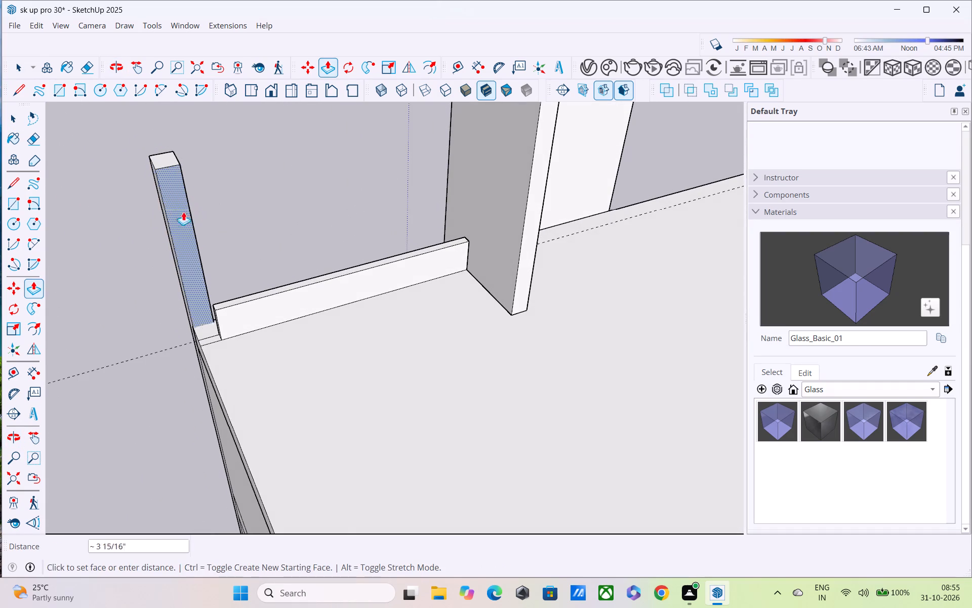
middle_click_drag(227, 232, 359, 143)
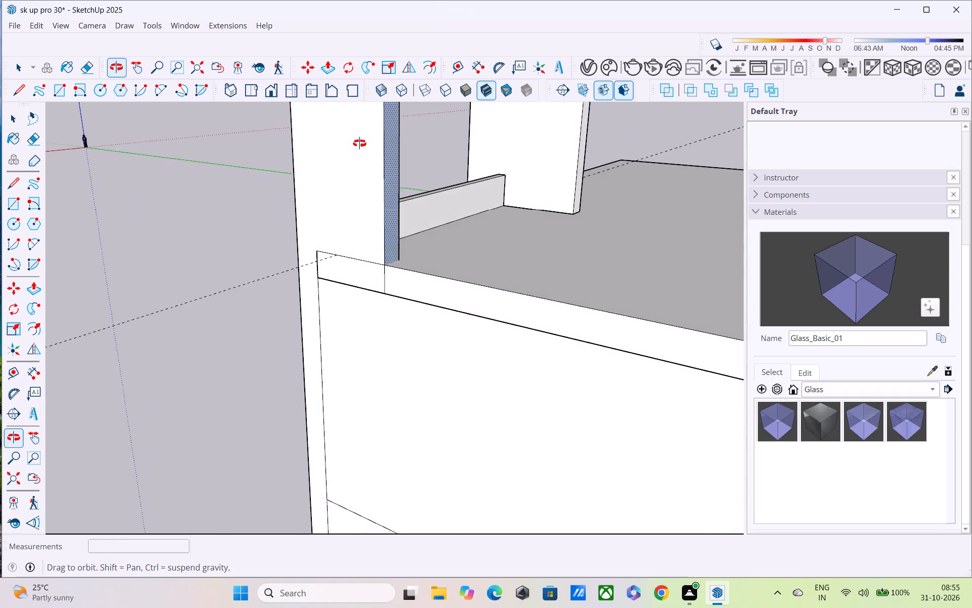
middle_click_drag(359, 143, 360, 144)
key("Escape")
Draw a line across the base of the side fin's rear face at the roof slab's top level.
key("l")
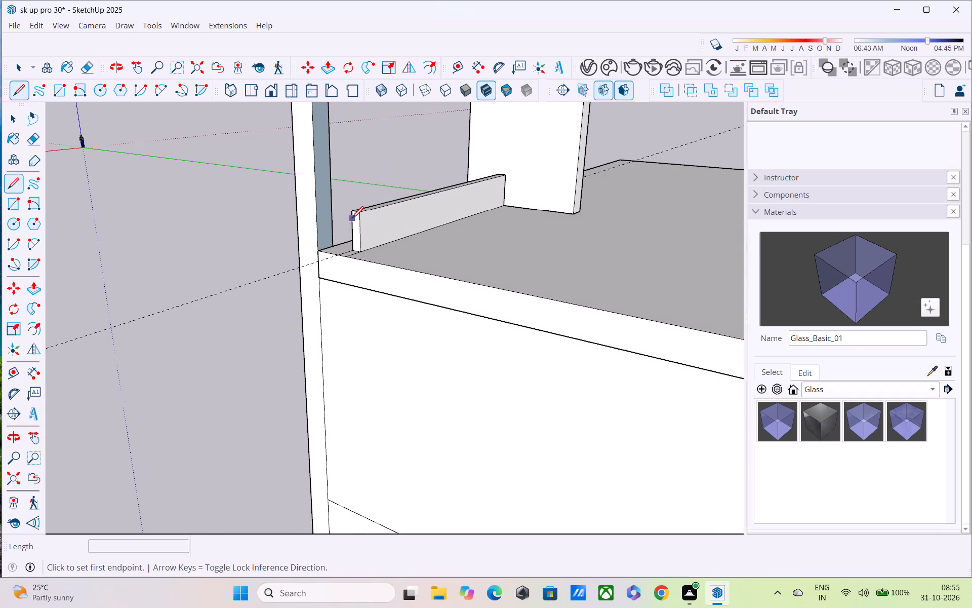
scroll(326, 244, "up", 5)
left_click(318, 253)
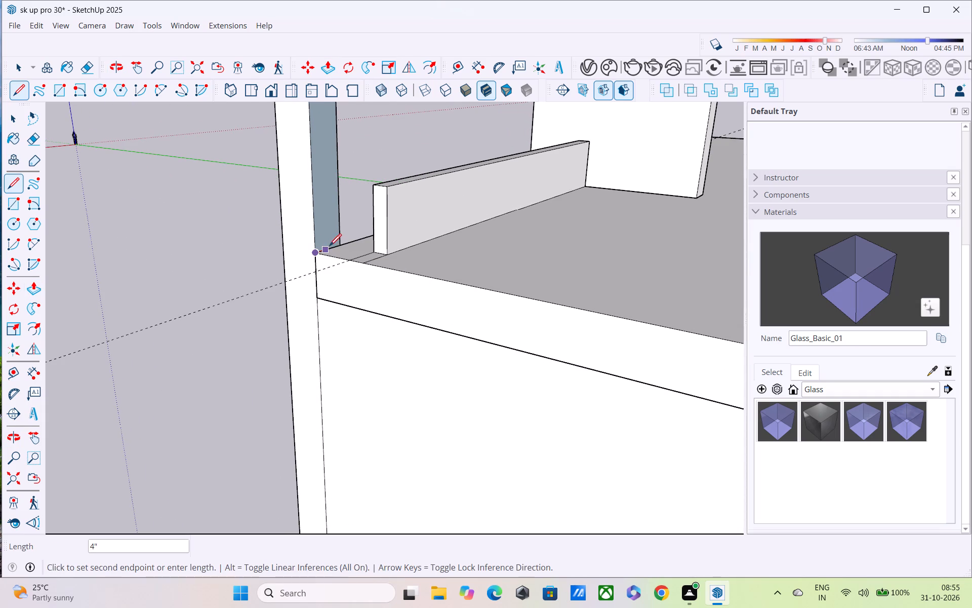
left_click(337, 243)
Push/Pull the side fin's rear face above the drawn line back 6' along the roof slab's edge.
key("p")
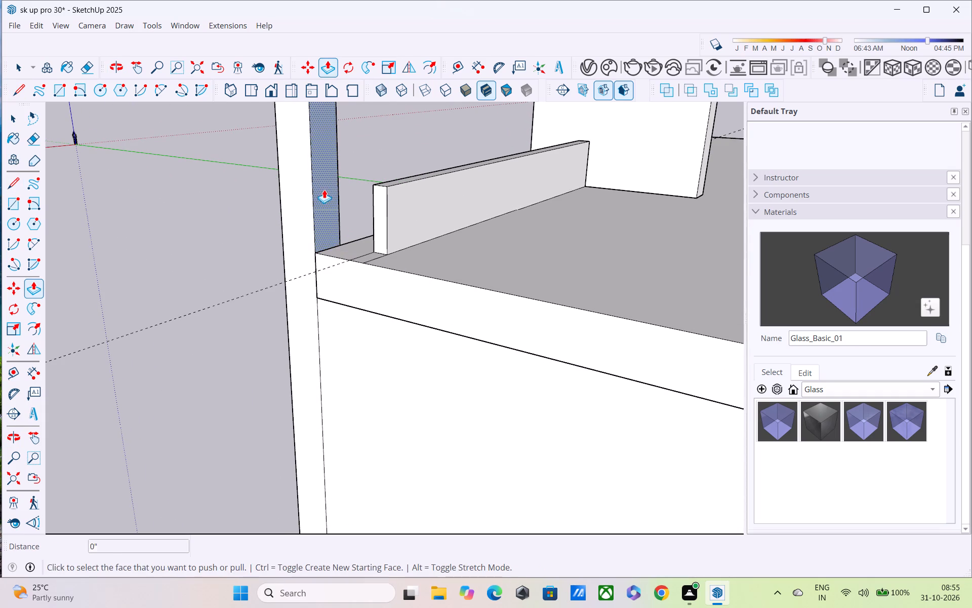
left_click(324, 189)
scroll(444, 264, "down", 5)
scroll(513, 283, "down", 4)
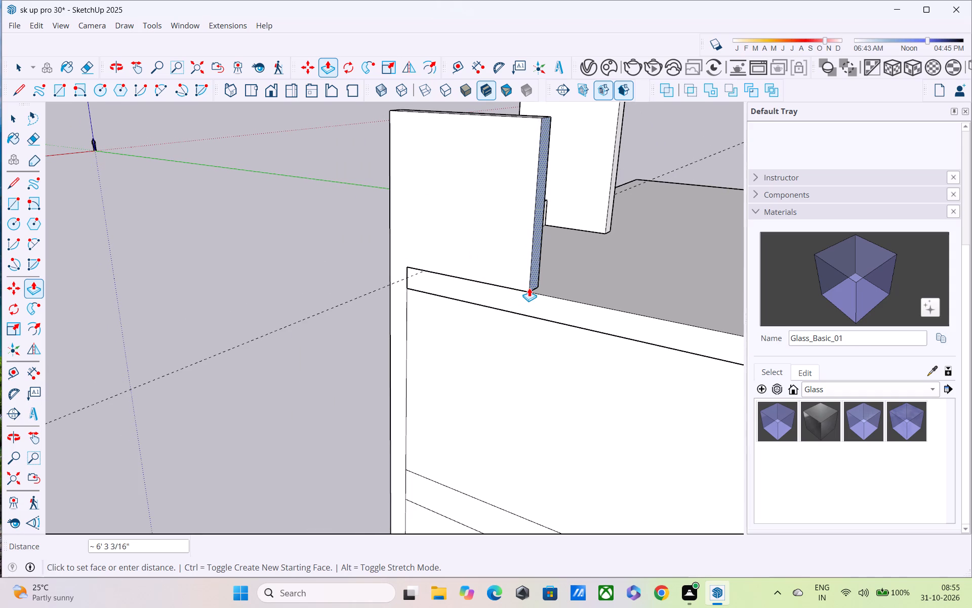
middle_click_drag(534, 288, 537, 288)
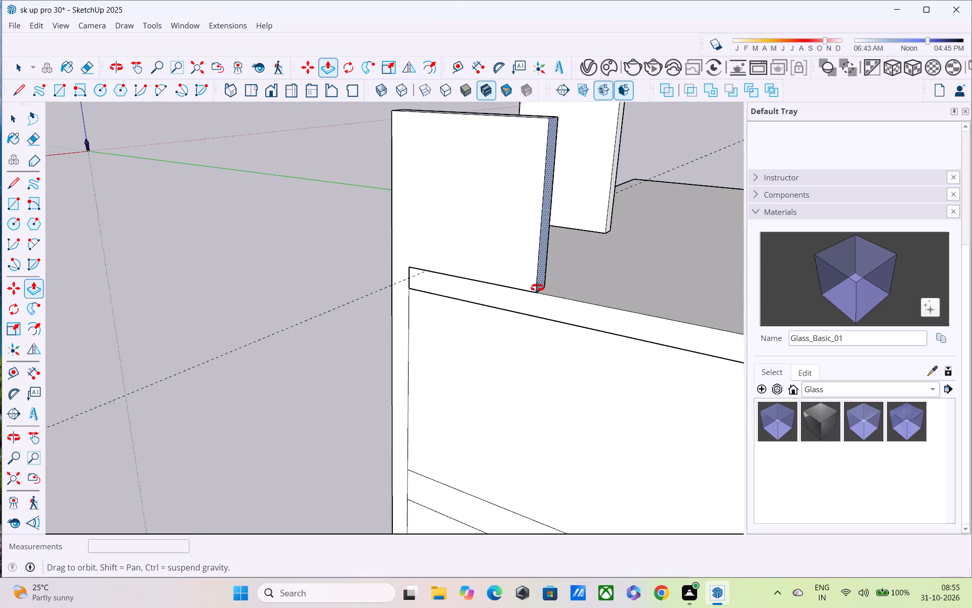
middle_click_drag(537, 288, 647, 287)
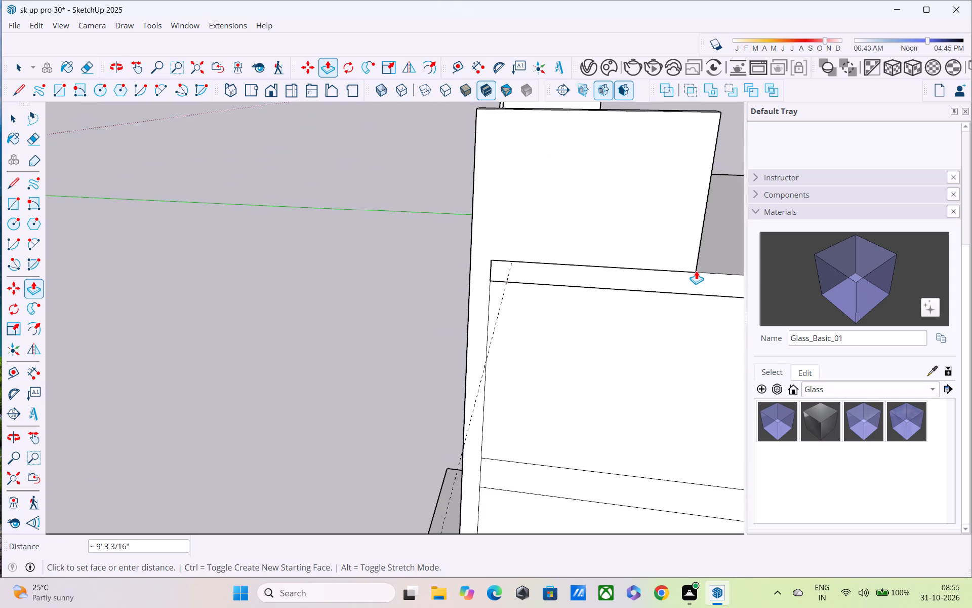
type("6'")
key("Return")
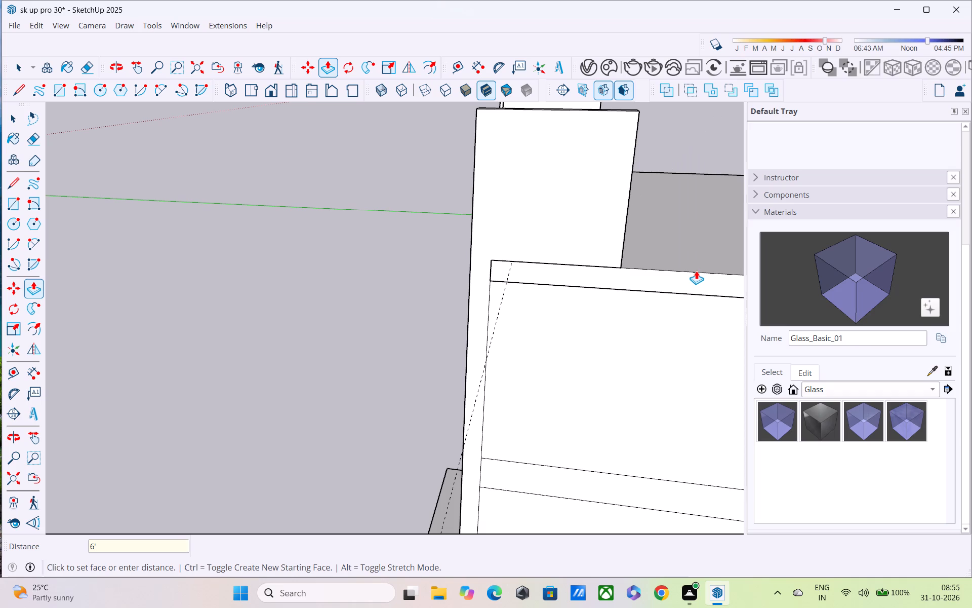
Push/Pull the side fin's rear face a further 4' back along the roof slab's edge.
middle_click_drag(618, 225, 391, 231)
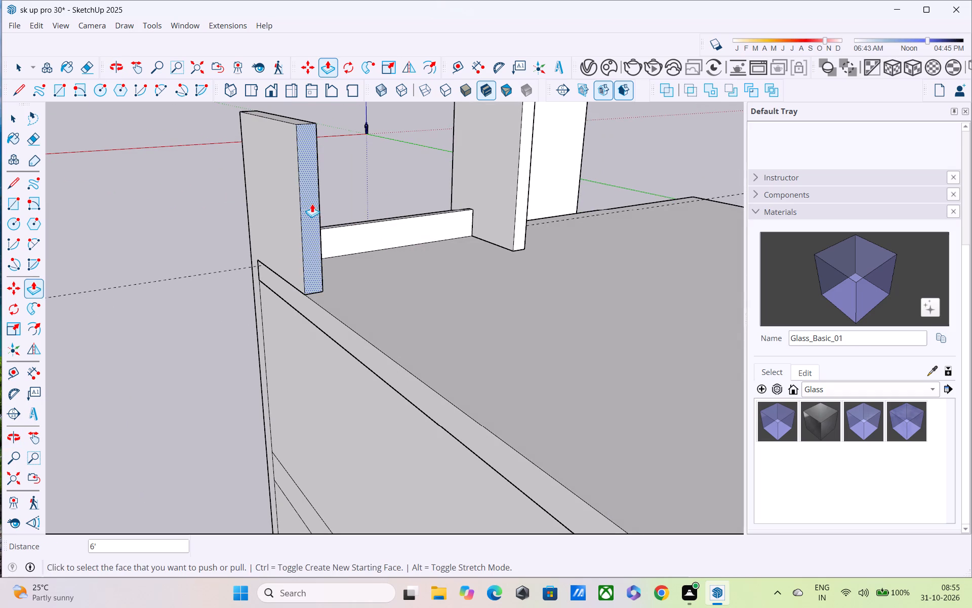
left_click(312, 204)
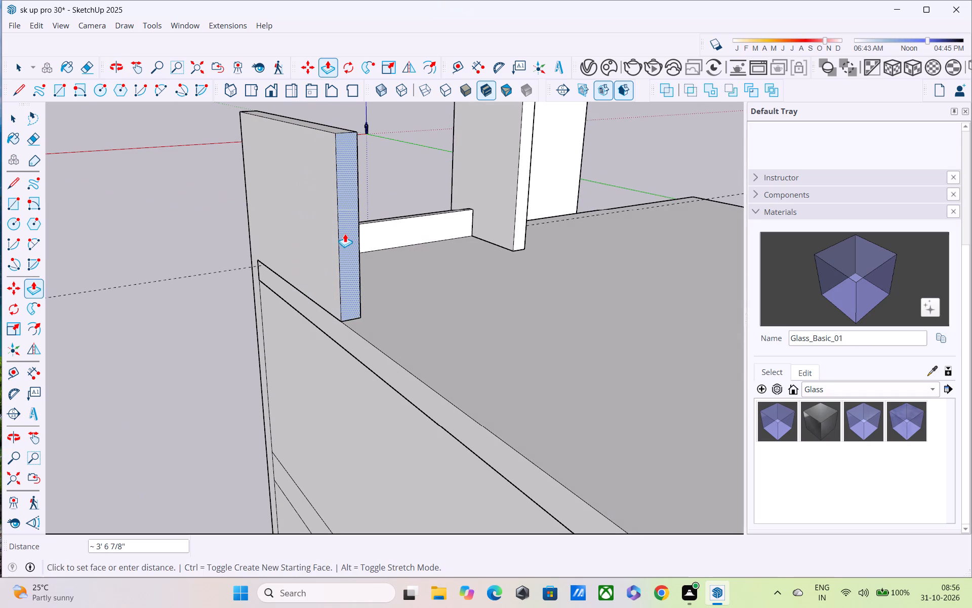
type("4'")
key("Return")
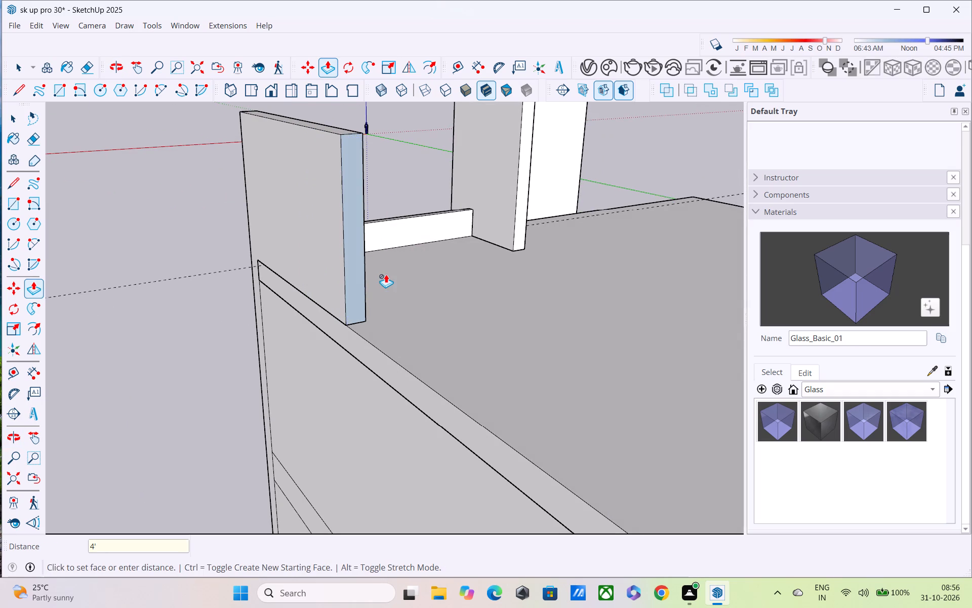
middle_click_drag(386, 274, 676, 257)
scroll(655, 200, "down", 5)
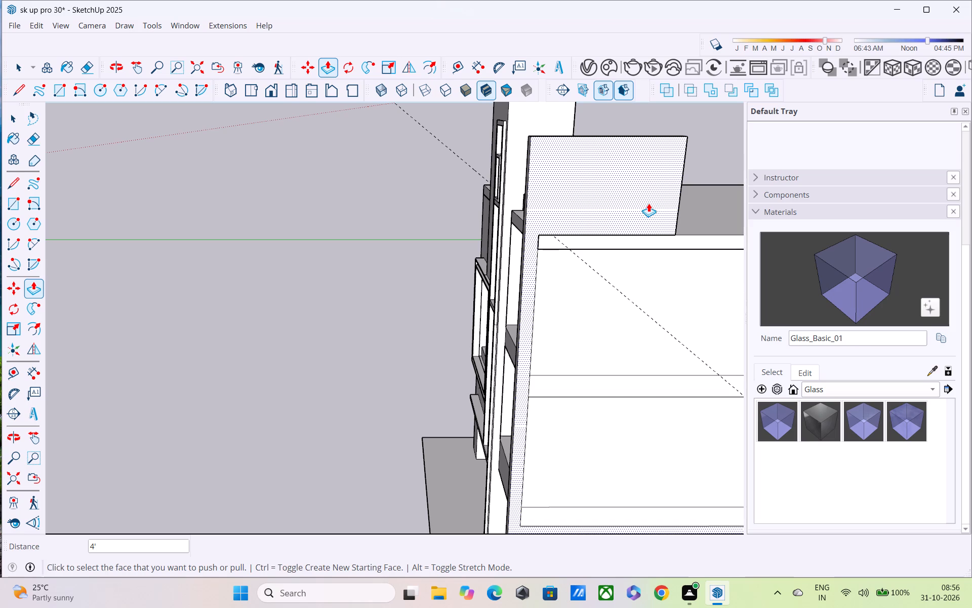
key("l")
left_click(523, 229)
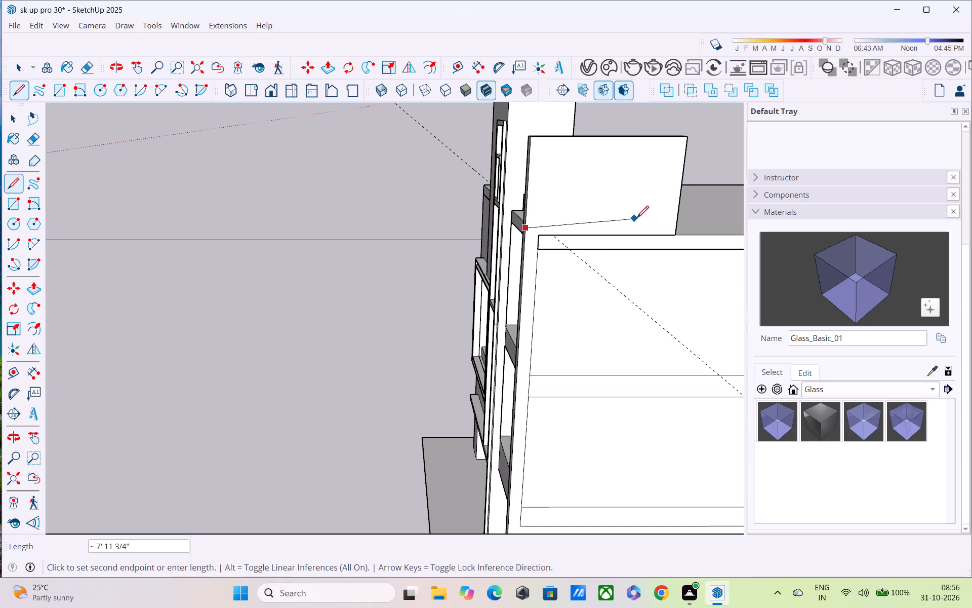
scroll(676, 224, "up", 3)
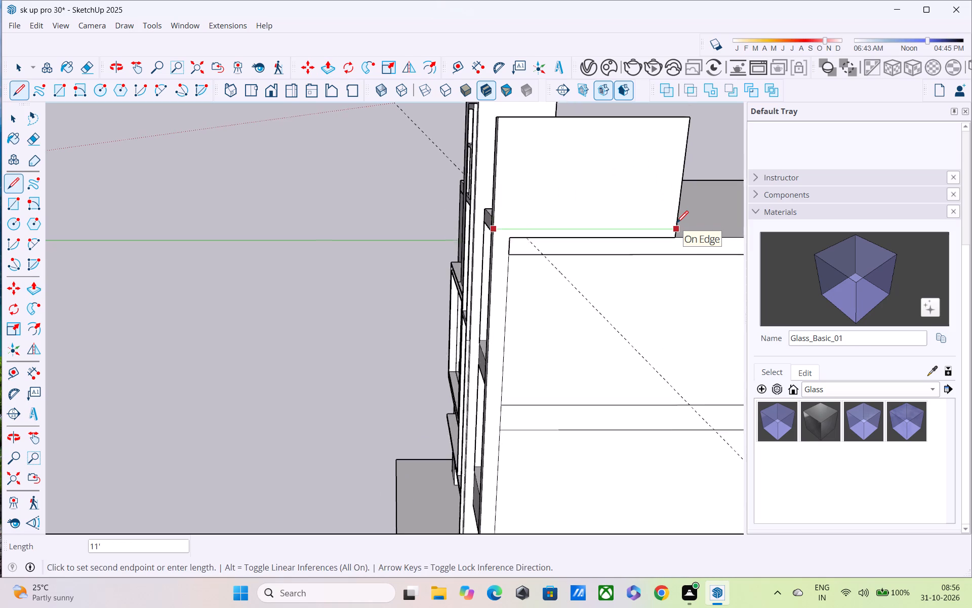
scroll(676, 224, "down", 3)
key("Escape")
Push/Pull the rear end face of the stair tower's side wall back 5', level with the side fin's rear face.
middle_click_drag(659, 224, 797, 180)
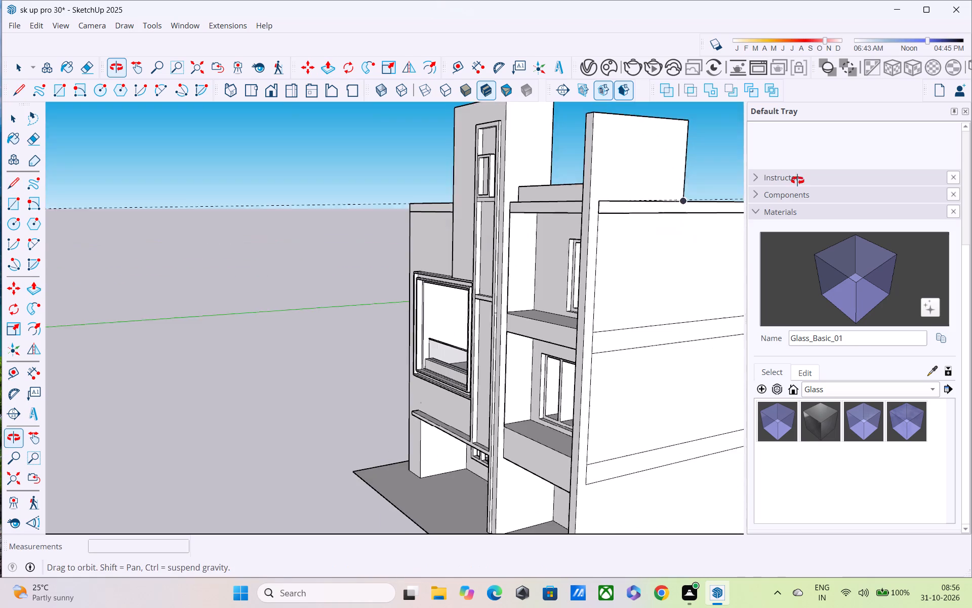
middle_click_drag(797, 180, 800, 177)
scroll(544, 163, "down", 1)
middle_click_drag(555, 163, 814, 146)
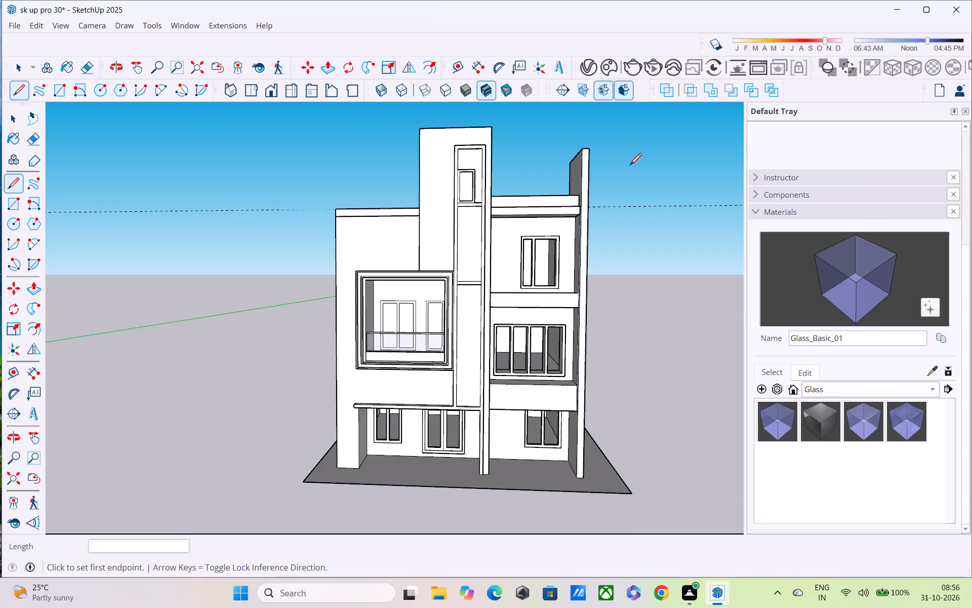
scroll(612, 174, "up", 3)
middle_click_drag(550, 182, 213, 265)
scroll(302, 182, "up", 1)
middle_click_drag(306, 182, 161, 207)
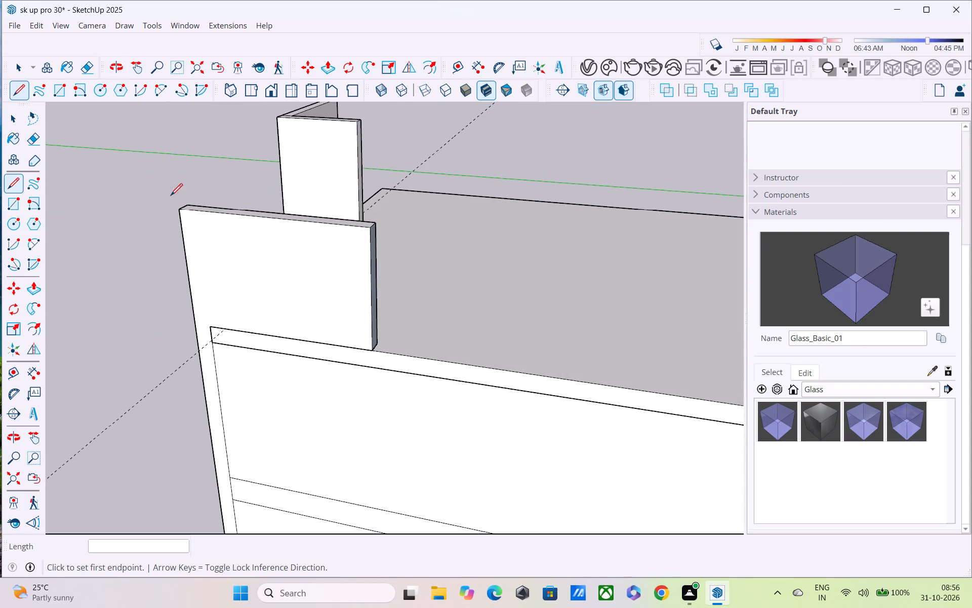
key("p")
scroll(334, 177, "up", 3)
scroll(400, 160, "down", 1)
middle_click_drag(396, 163, 323, 177)
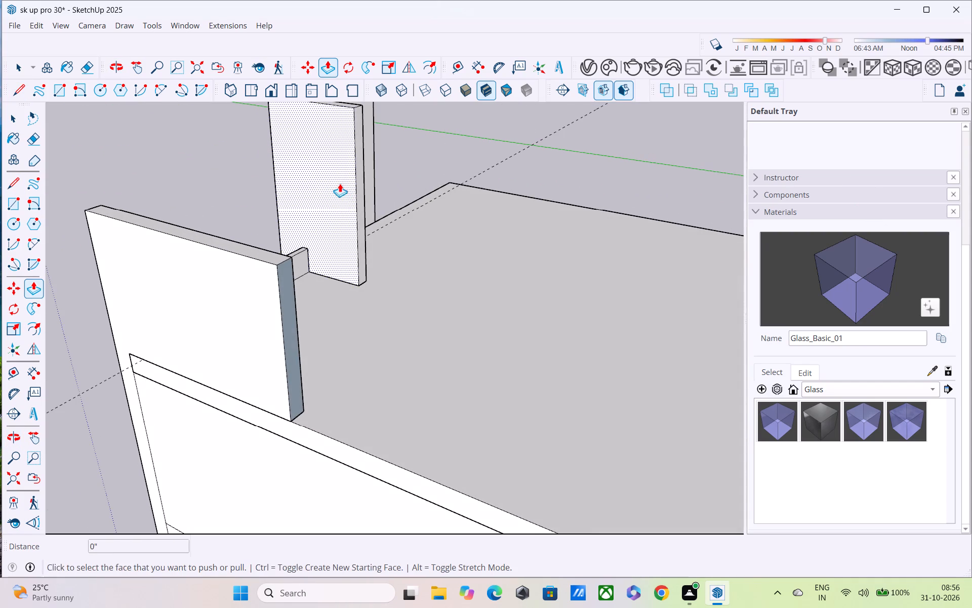
left_click(357, 195)
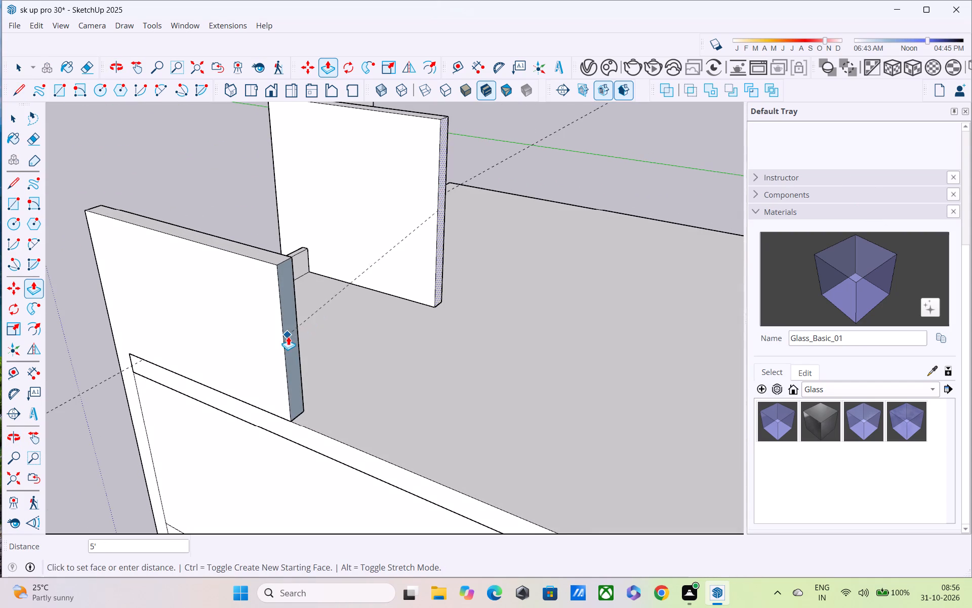
left_click(288, 336)
Examine the stair tower, side fin and front parapet at roof level from the front and the rear.
middle_click_drag(275, 253, 776, 164)
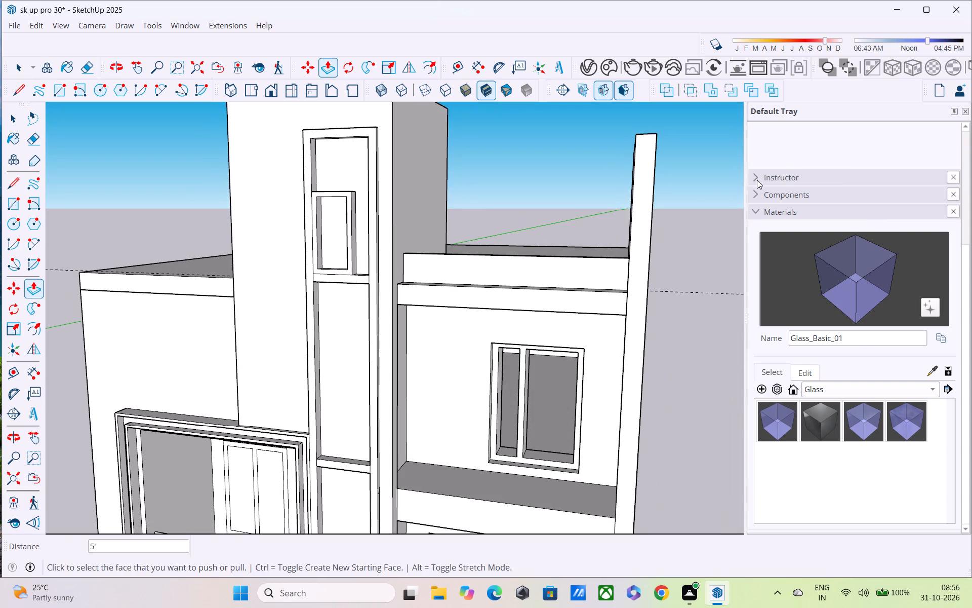
middle_click_drag(429, 286, 733, 205)
middle_click_drag(435, 211, 711, 334)
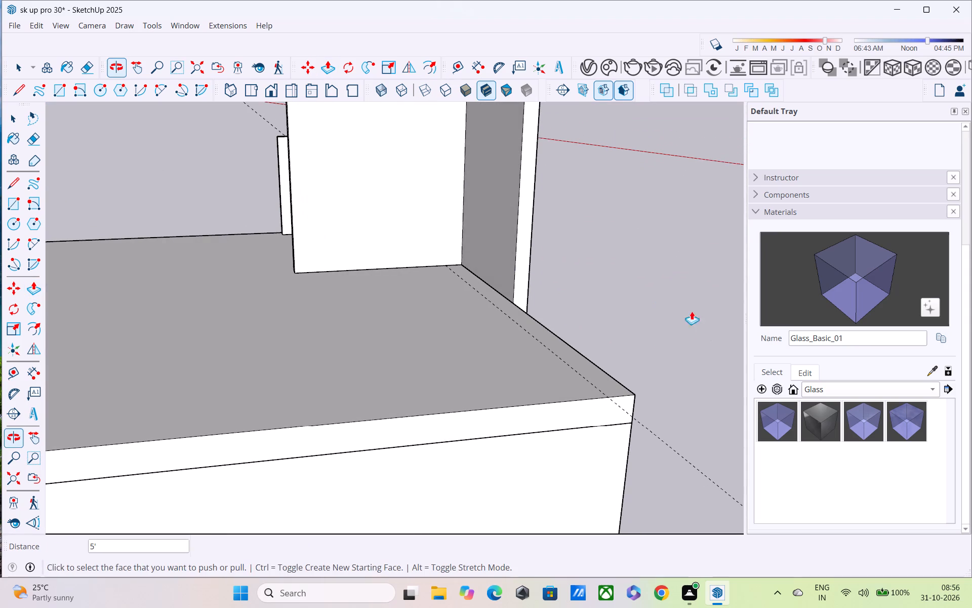
key("l")
scroll(309, 199, "down", 2)
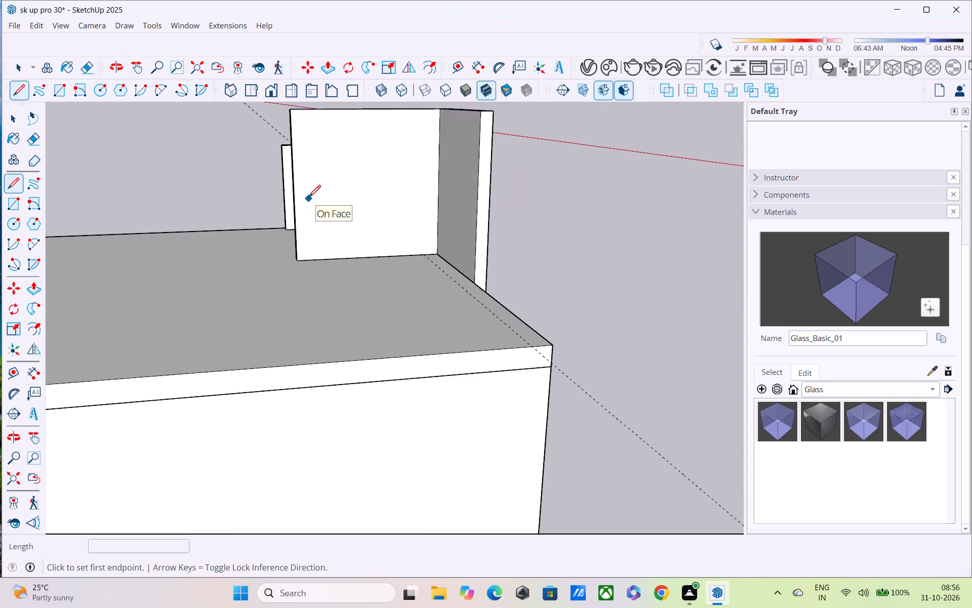
scroll(309, 198, "down", 1)
middle_click_drag(308, 187, 362, 276, "shift")
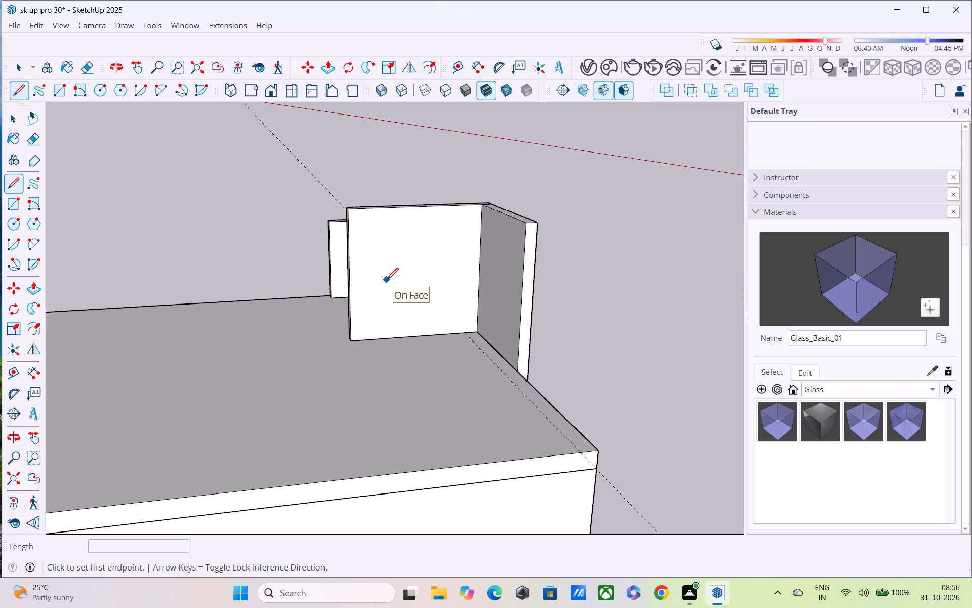
middle_click_drag(315, 271, 27, 210)
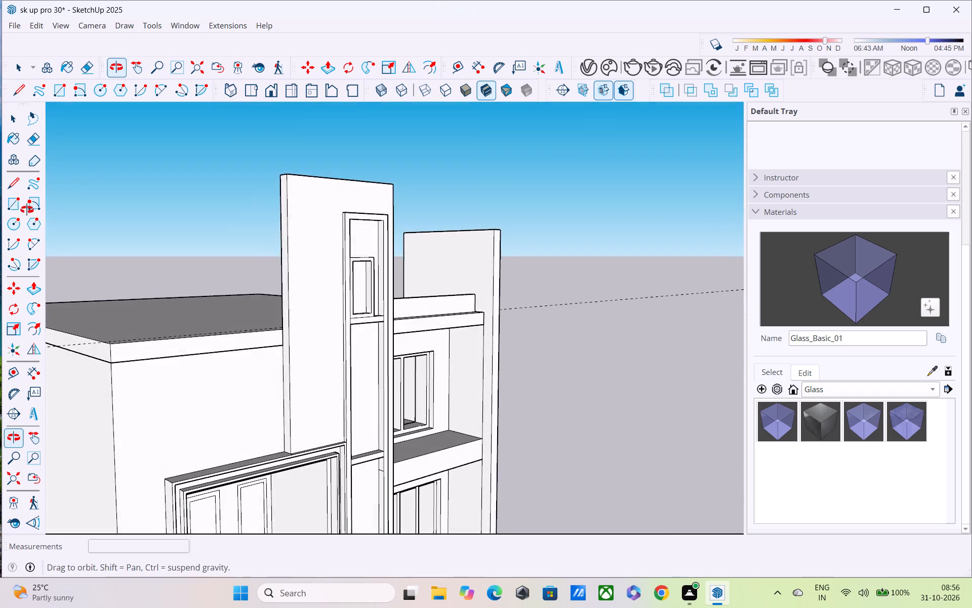
middle_click_drag(27, 210, 28, 287)
middle_click_drag(460, 340, 402, 320)
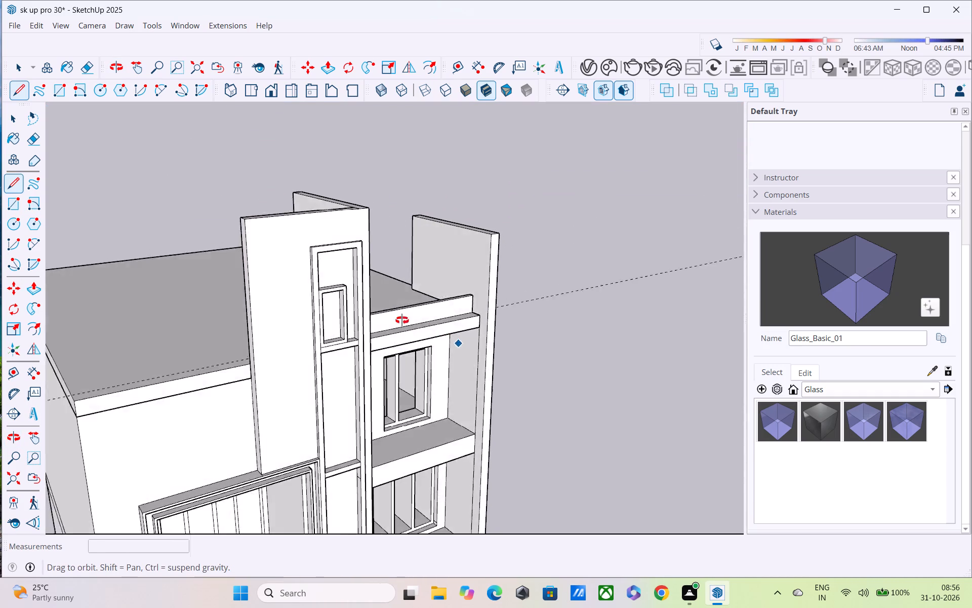
middle_click_drag(402, 320, 316, 287)
scroll(384, 357, "up", 3)
middle_click_drag(366, 353, 200, 339)
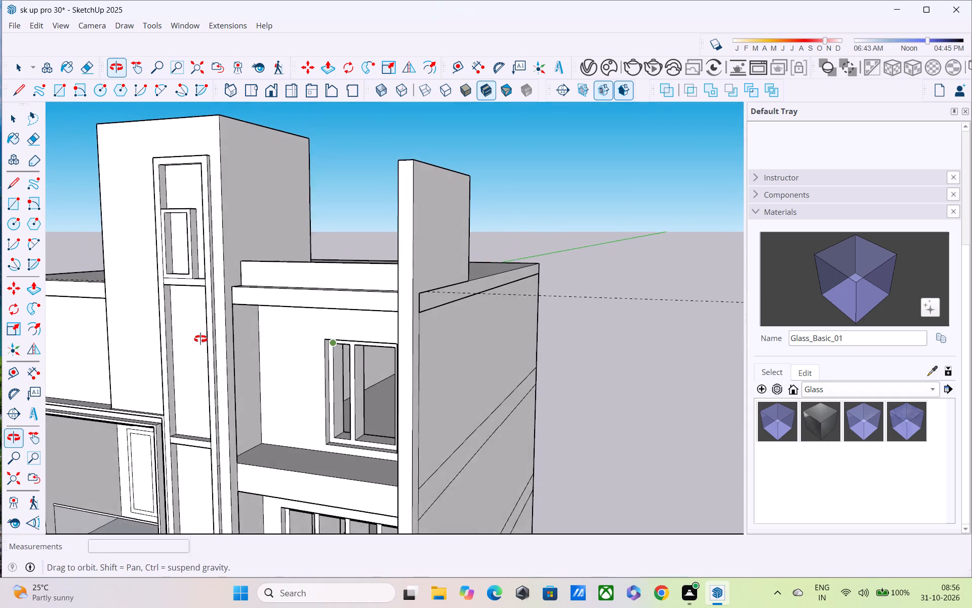
middle_click_drag(200, 339, 189, 337)
scroll(224, 326, "up", 4)
middle_click_drag(231, 313, 358, 333)
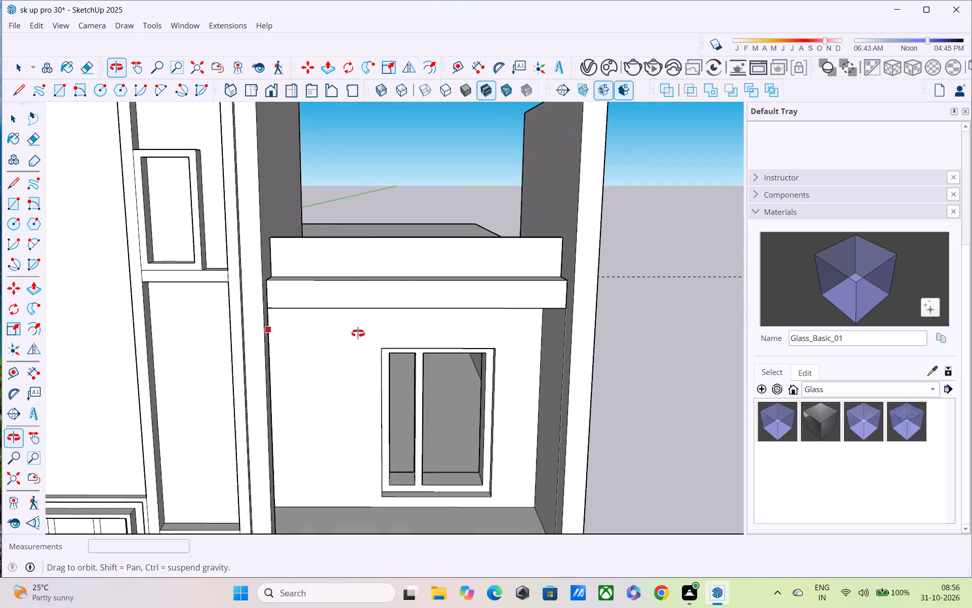
middle_click_drag(358, 333, 493, 329)
scroll(494, 327, "up", 1)
scroll(493, 309, "down", 6)
middle_click_drag(445, 311, 662, 309)
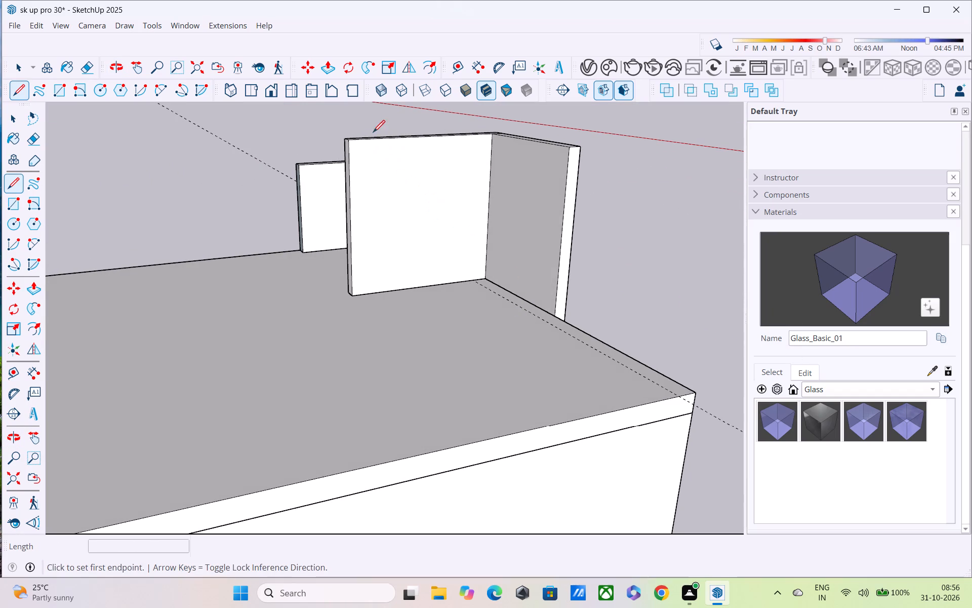
Draw a 10' vertical line near the rear end of the tower side wall's inner face, from top edge to roof slab.
left_click(362, 141)
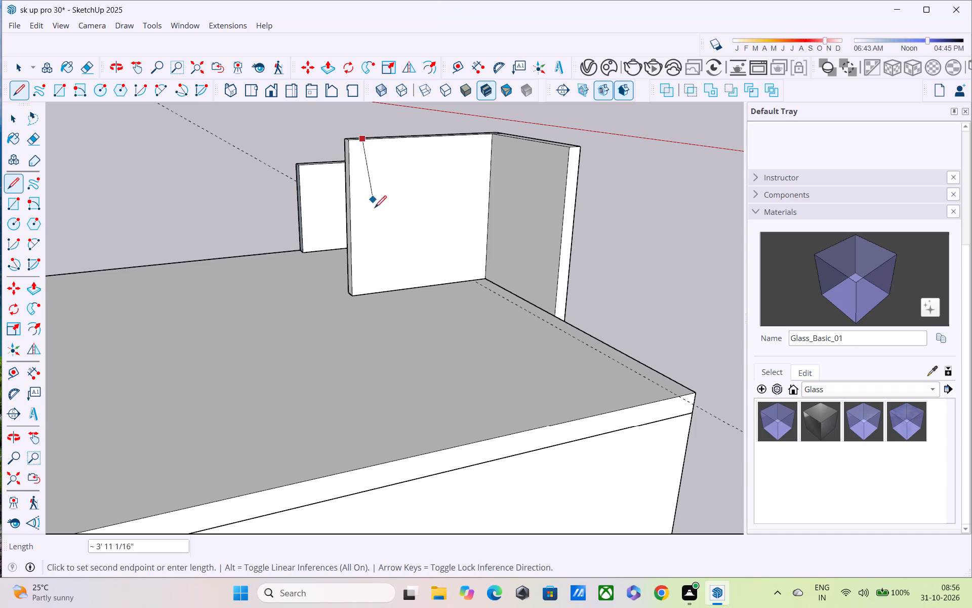
left_click(368, 295)
Push/Pull the narrow strip out into a rear tower wall, ending flush with the tower front wall's end face.
key("p")
left_click(357, 261)
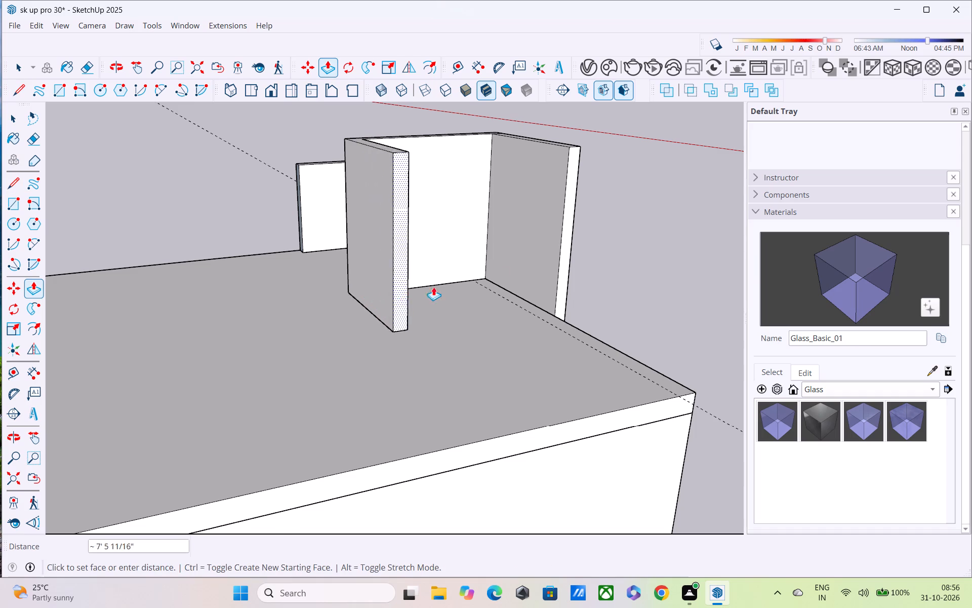
left_click(561, 226)
Draw a line about 8 3/8" long along the rear tower wall's top edge, starting at its free end's inner corner.
middle_click_drag(561, 226, 469, 254)
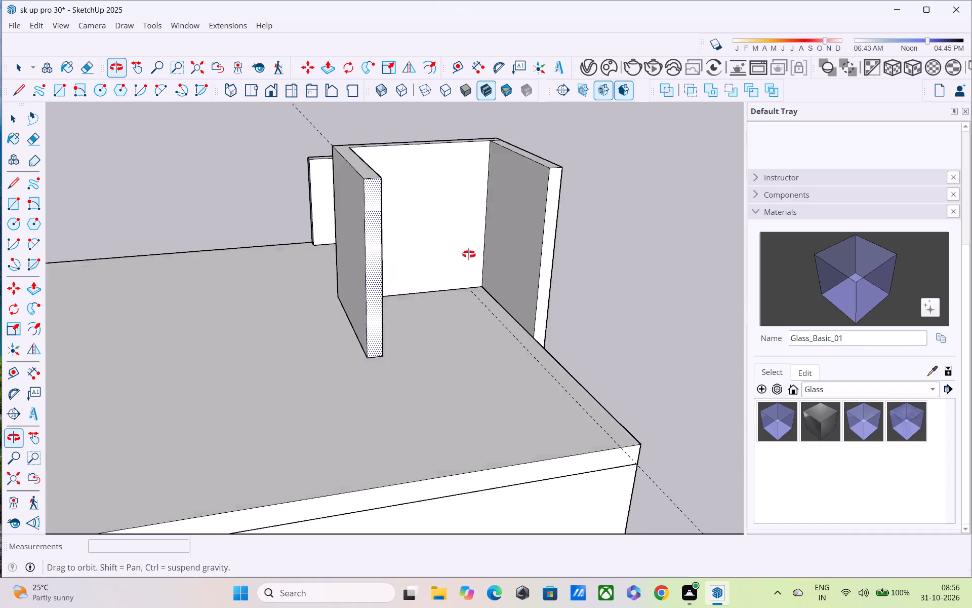
middle_click_drag(469, 254, 254, 257)
scroll(254, 257, "up", 1)
scroll(246, 256, "down", 3)
middle_click_drag(246, 256, 454, 373, "shift")
middle_click_drag(454, 376, 346, 345)
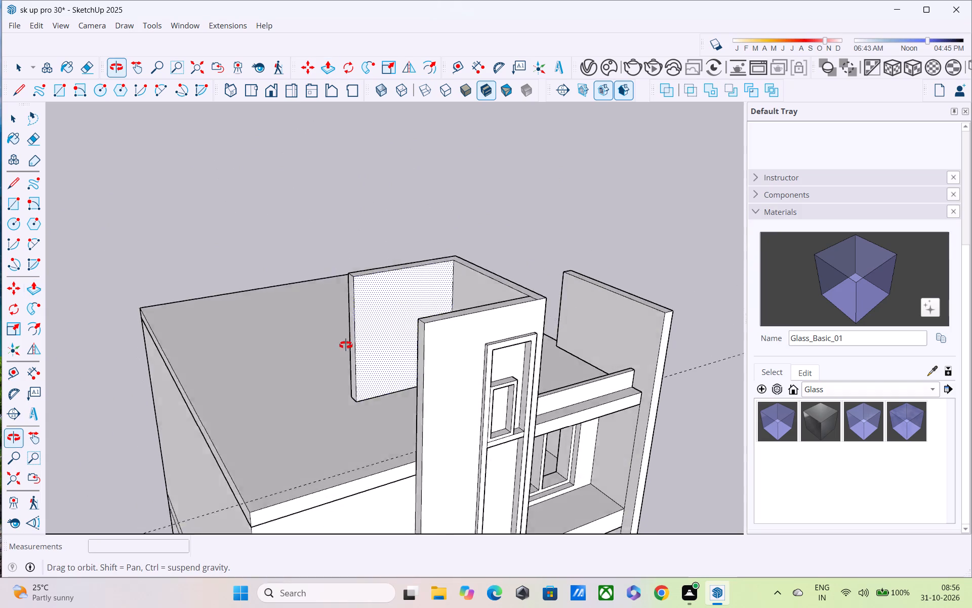
middle_click_drag(346, 345, 299, 264)
key("l")
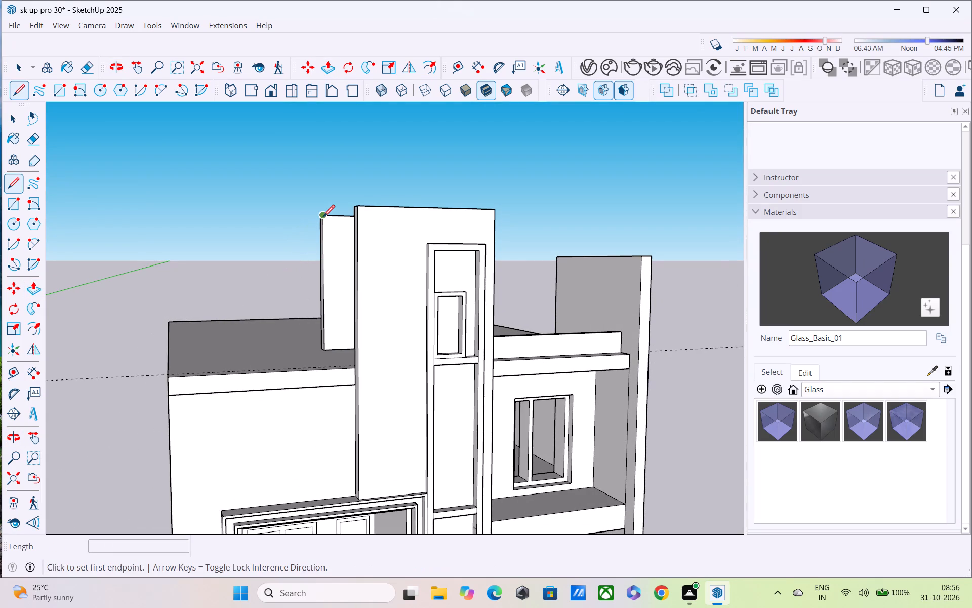
scroll(323, 217, "up", 3)
left_click(324, 217)
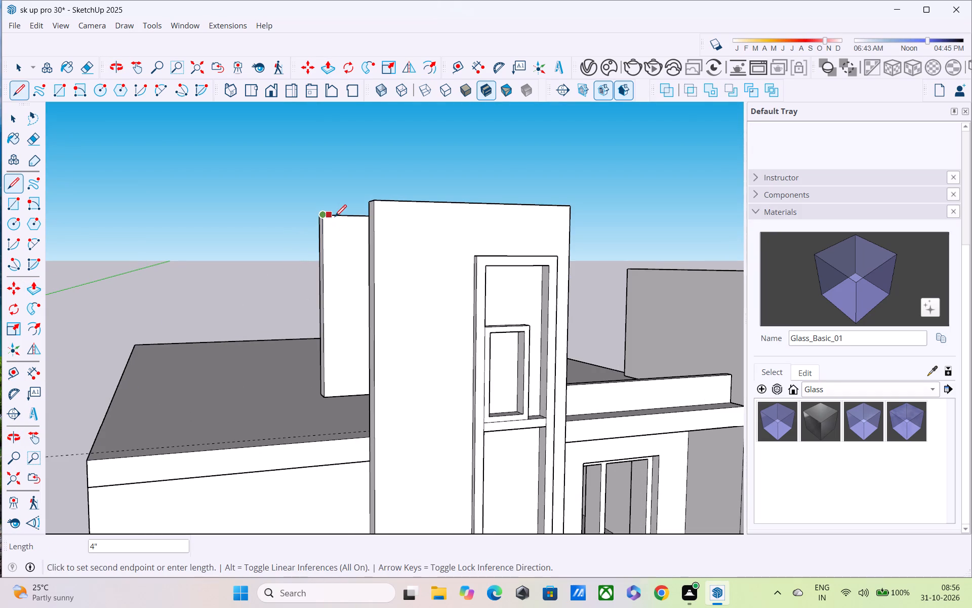
scroll(335, 218, "up", 6)
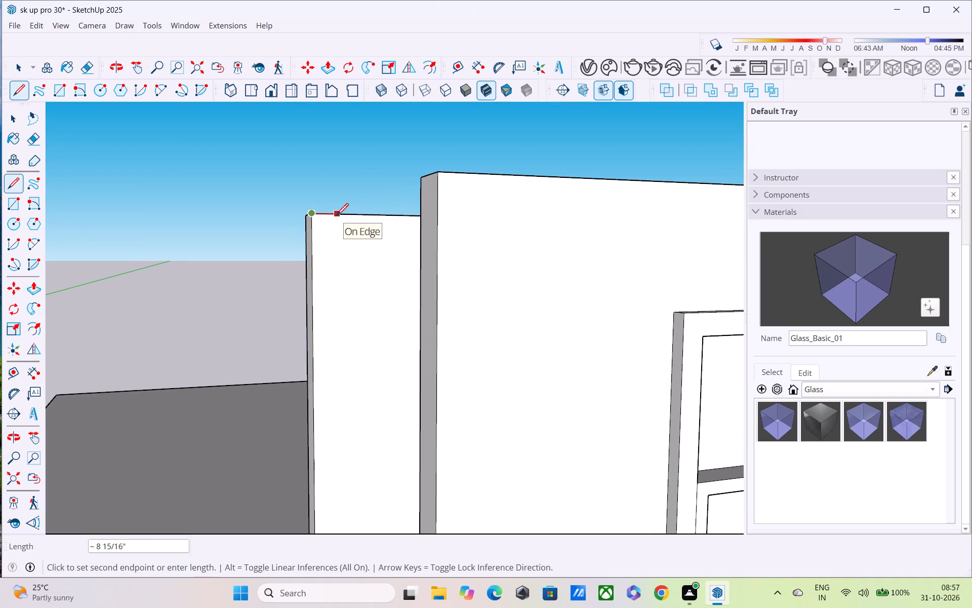
left_click(336, 216)
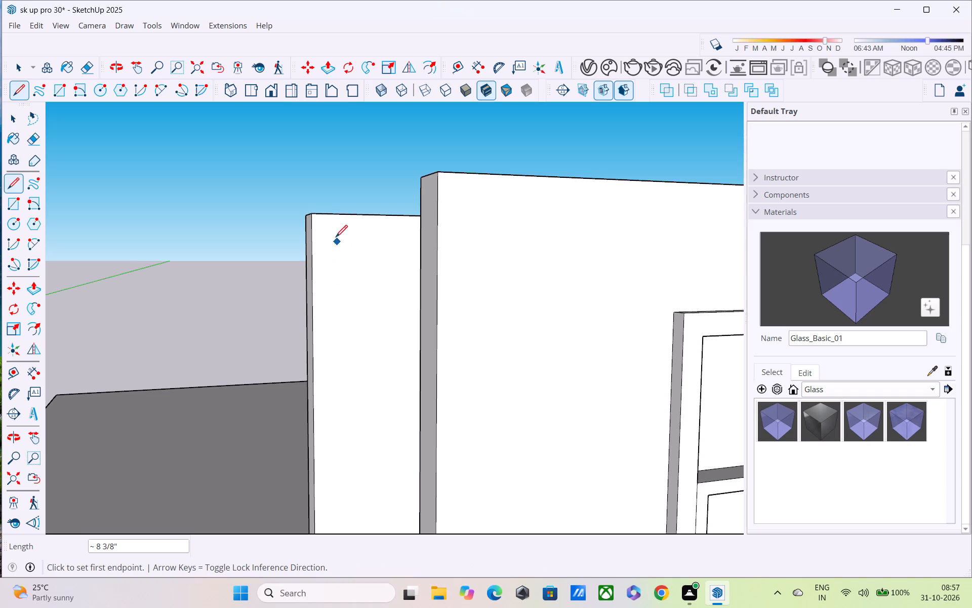
Draw a 10' vertical line down the rear tower wall's inner face, from the short top-edge line's end to the roof slab.
left_click(333, 215)
middle_click_drag(344, 313, 344, 197, "shift")
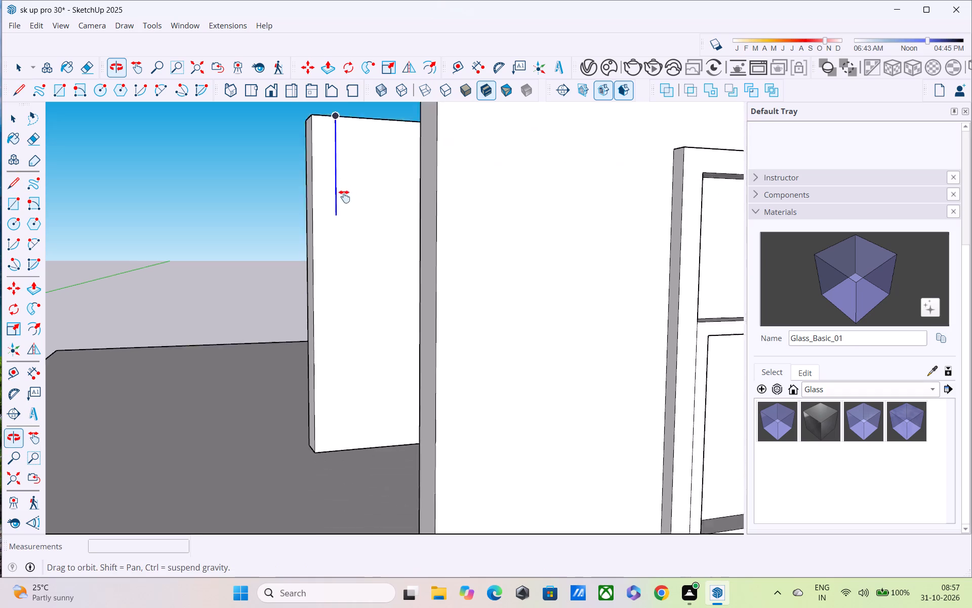
middle_click_drag(344, 197, 344, 172, "shift")
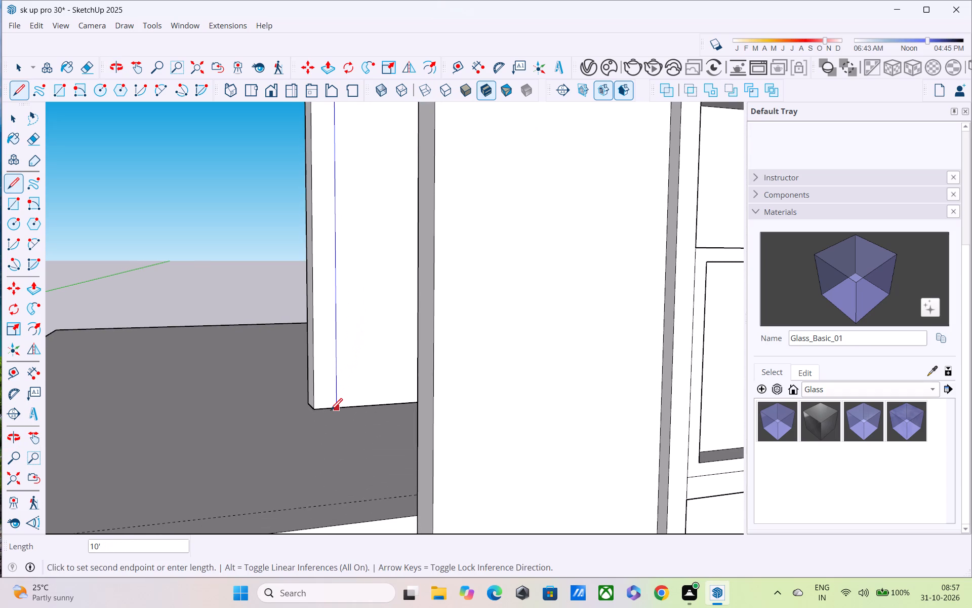
left_click(330, 412)
Push/Pull the narrow strip out about 9' 1 5/16" to meet the tower's front wall, closing the tower's open side.
key("p")
left_click(318, 369)
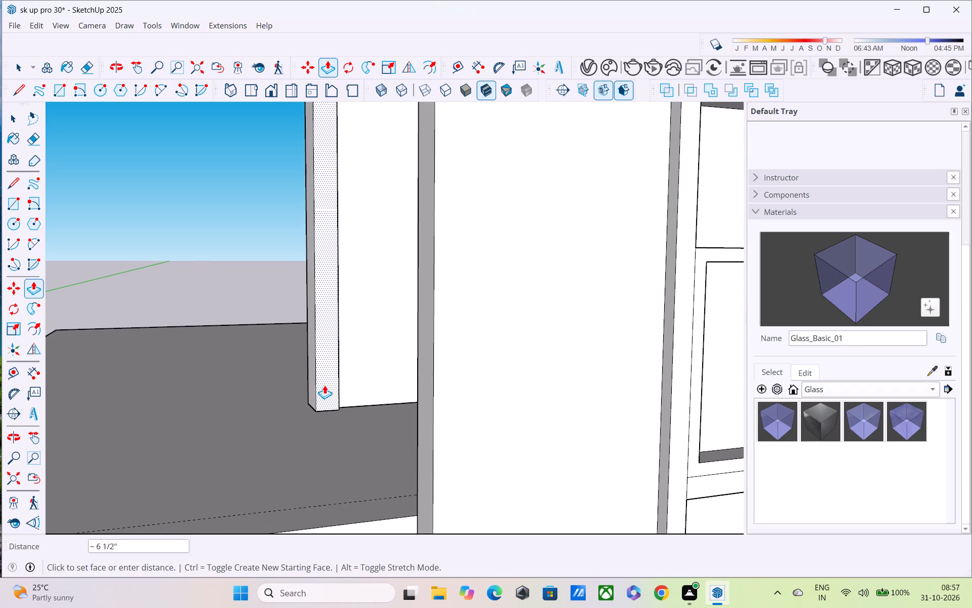
left_click(421, 451)
Examine the enclosed stair tower and its junction with the roof slab edge from the front, side and rear.
scroll(421, 451, "down", 11)
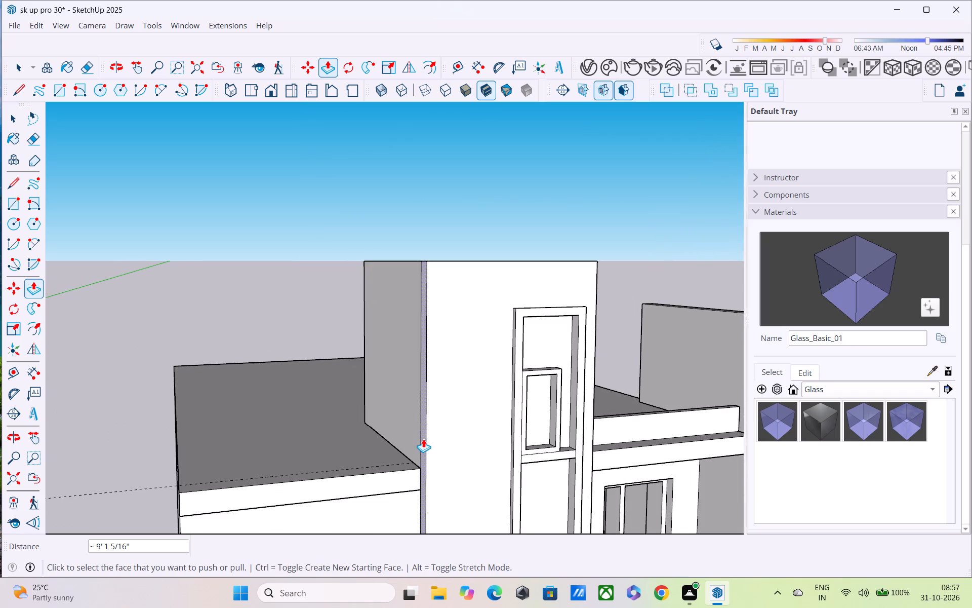
middle_click_drag(422, 438, 321, 378)
scroll(317, 346, "down", 5)
middle_click_drag(336, 401, 569, 454)
middle_click_drag(410, 388, 420, 414)
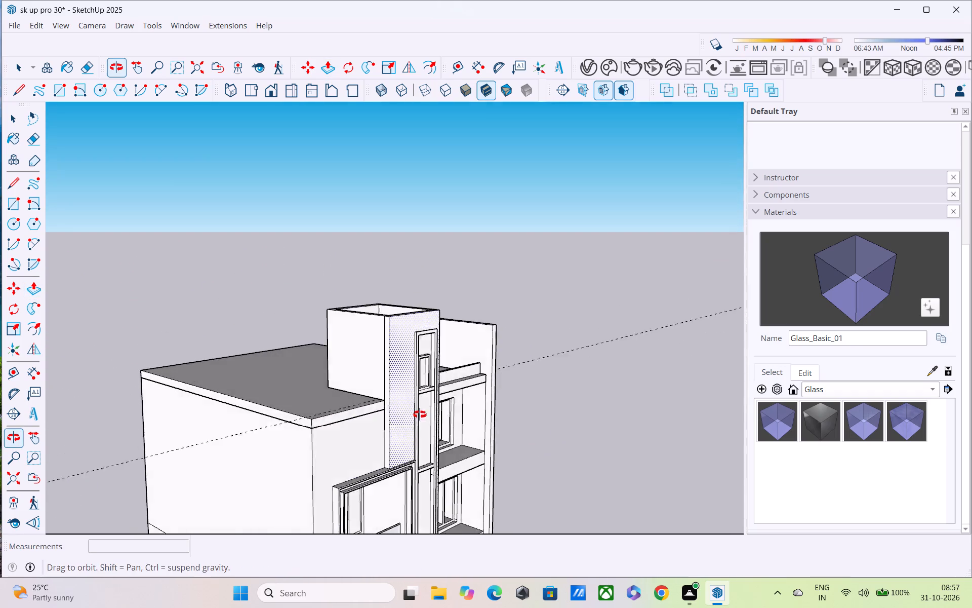
middle_click_drag(420, 414, 440, 448)
key("space")
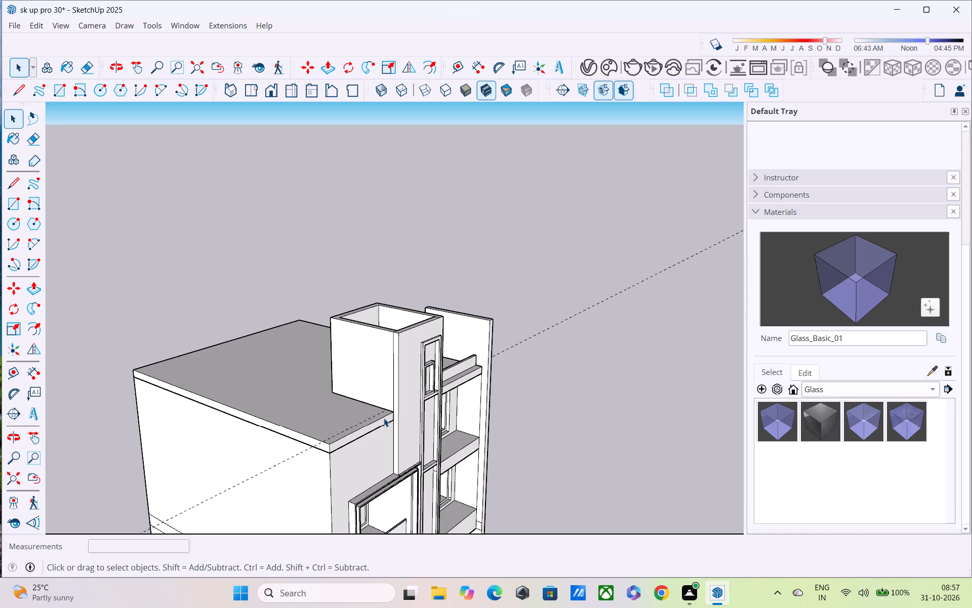
scroll(384, 418, "up", 2)
middle_click_drag(365, 378, 290, 178)
scroll(294, 232, "up", 4)
middle_click_drag(286, 252, 355, 408)
scroll(353, 405, "up", 1)
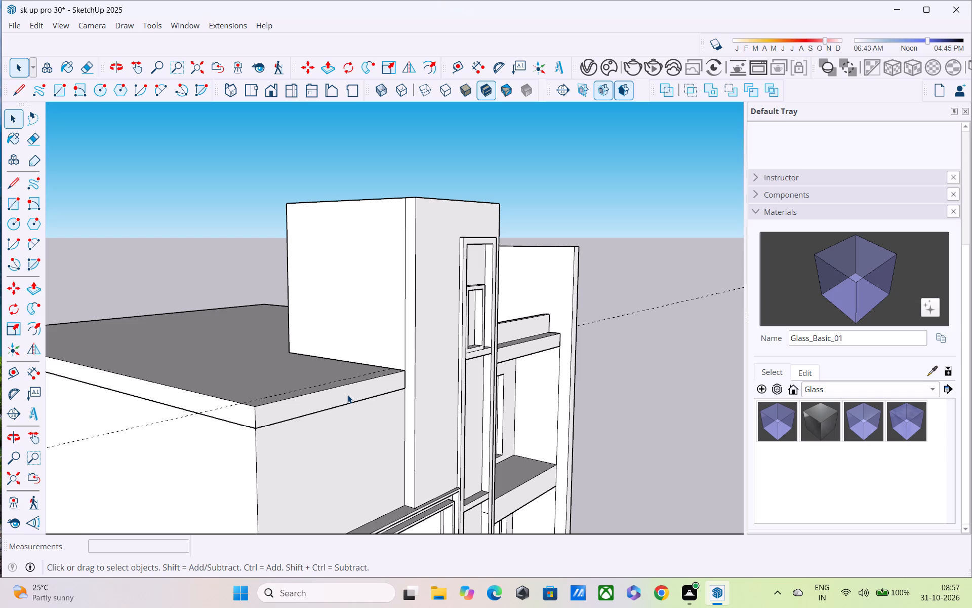
scroll(347, 395, "up", 3)
middle_click_drag(347, 395, 387, 369)
scroll(378, 368, "up", 2)
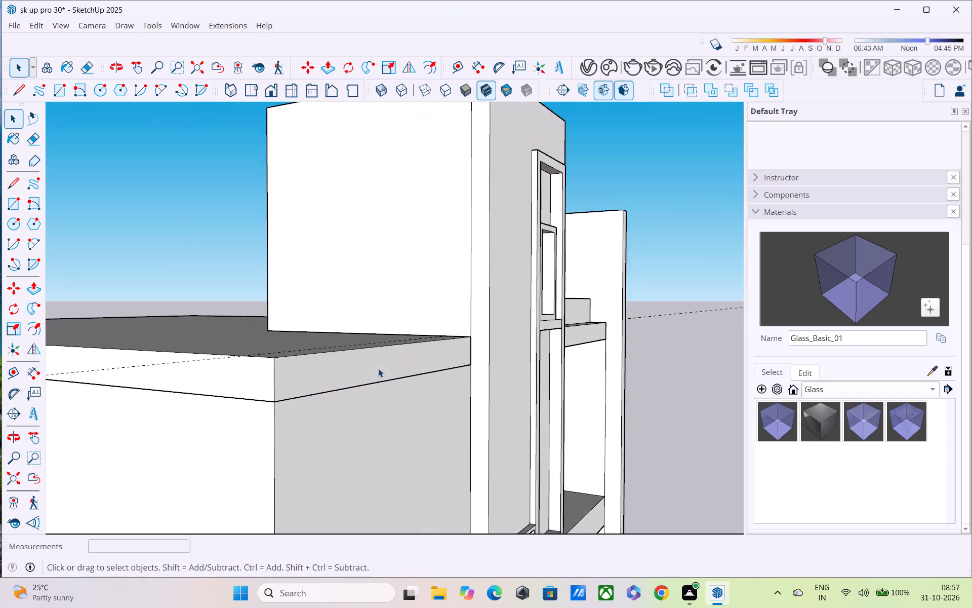
scroll(378, 368, "up", 1)
middle_click_drag(374, 363, 445, 378)
scroll(448, 444, "up", 2)
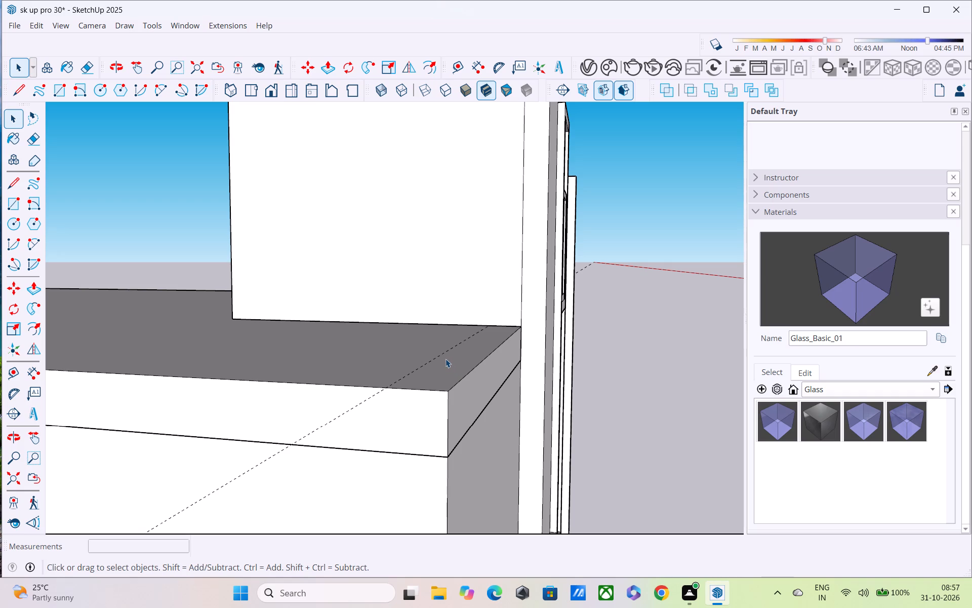
middle_click_drag(459, 353, 257, 343)
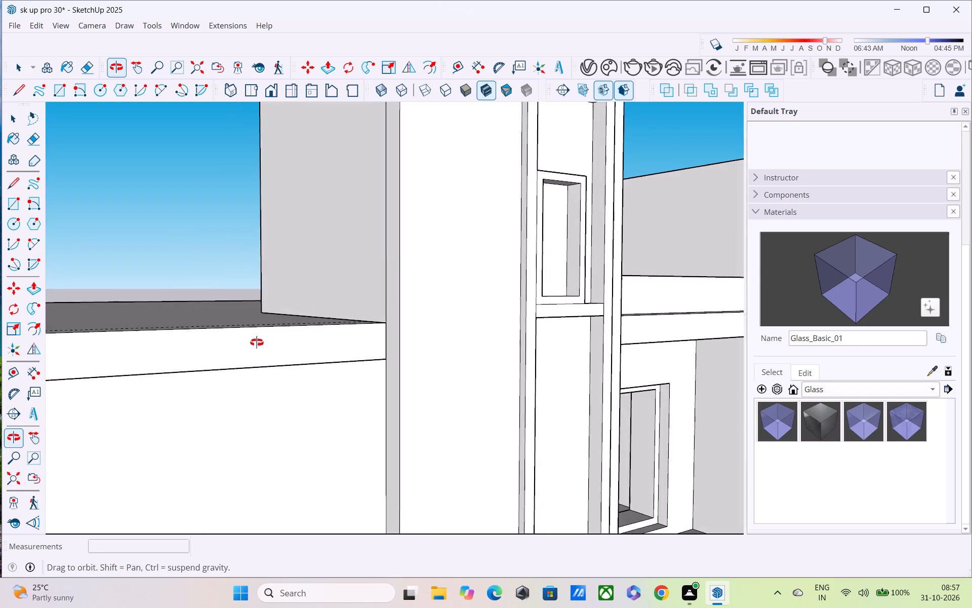
middle_click_drag(257, 343, 254, 343)
scroll(254, 343, "down", 6)
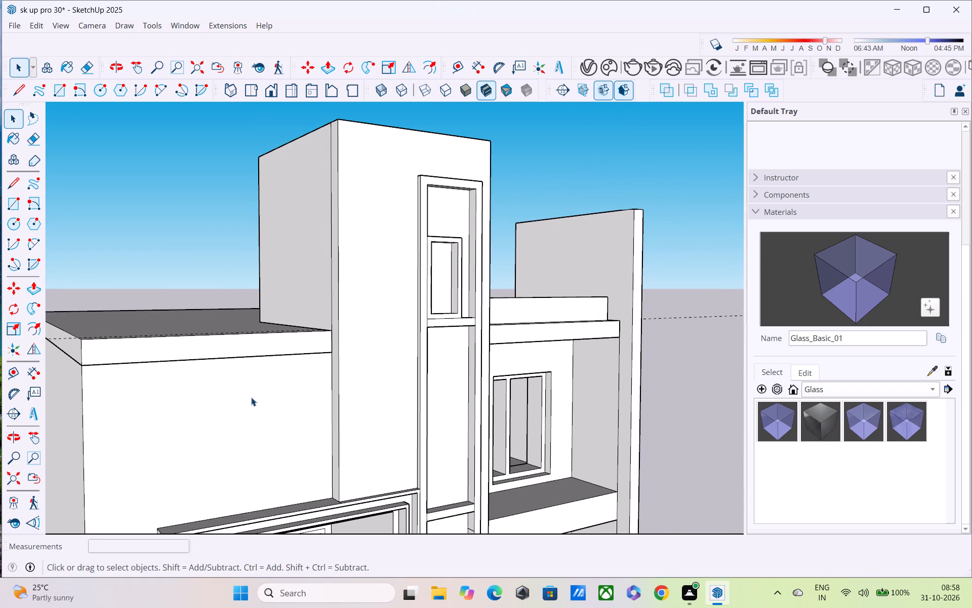
middle_click_drag(256, 386, 352, 537)
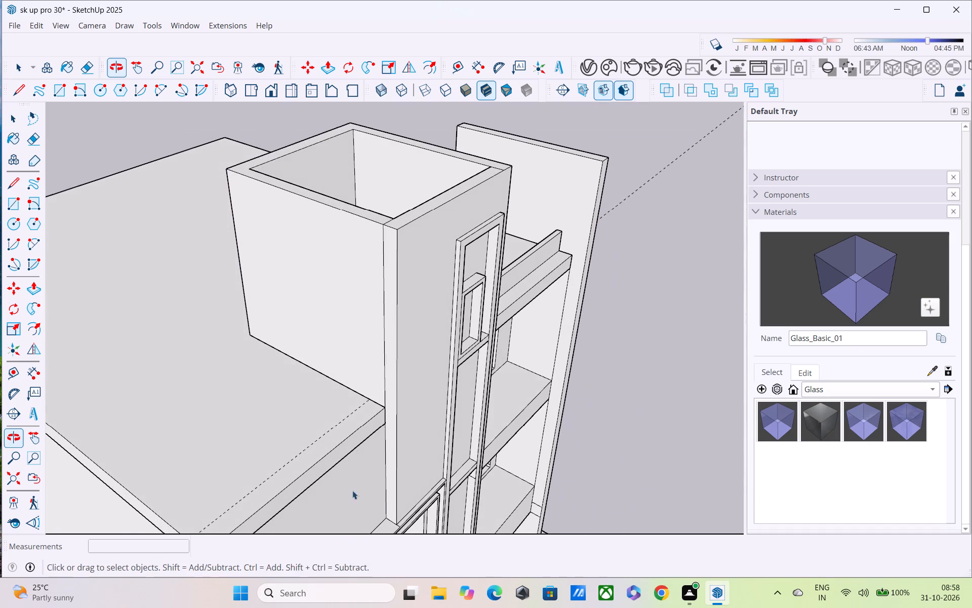
scroll(350, 415, "up", 1)
middle_click_drag(346, 406, 558, 323)
scroll(556, 319, "down", 2)
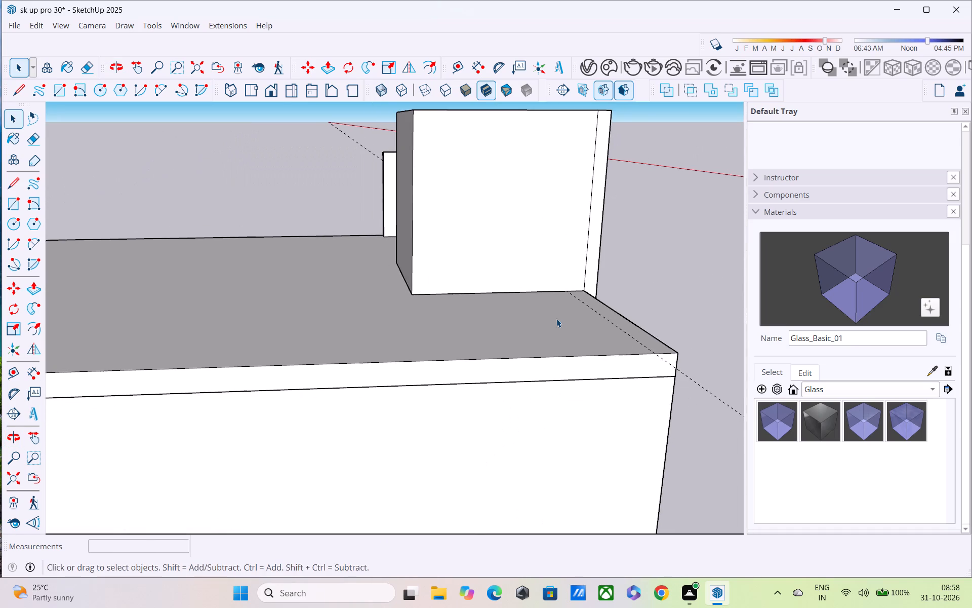
middle_click_drag(556, 319, 282, 297)
scroll(282, 297, "up", 1)
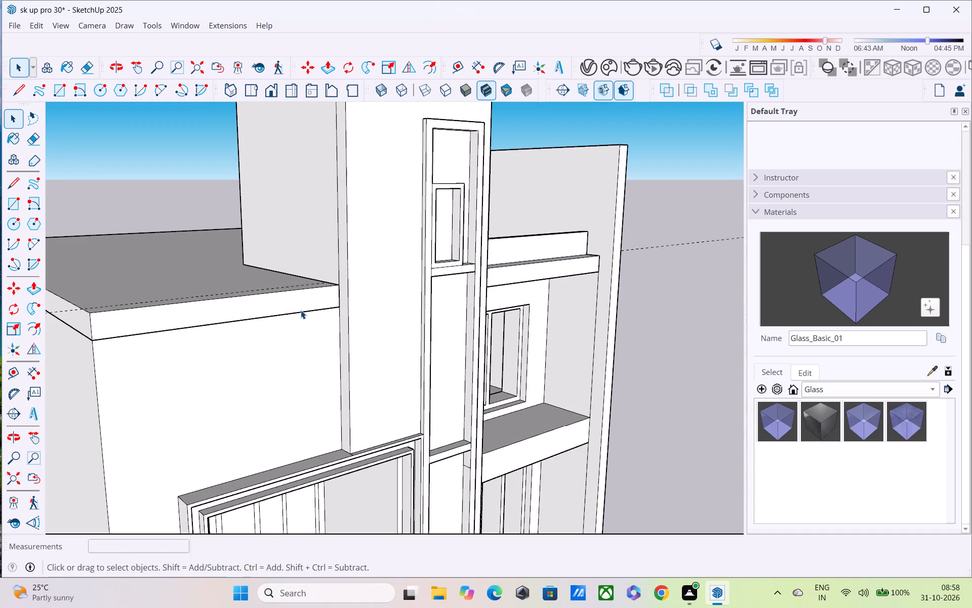
Explode the roof slab group so its faces become loose geometry.
key("f")
key("space")
double_click(287, 298)
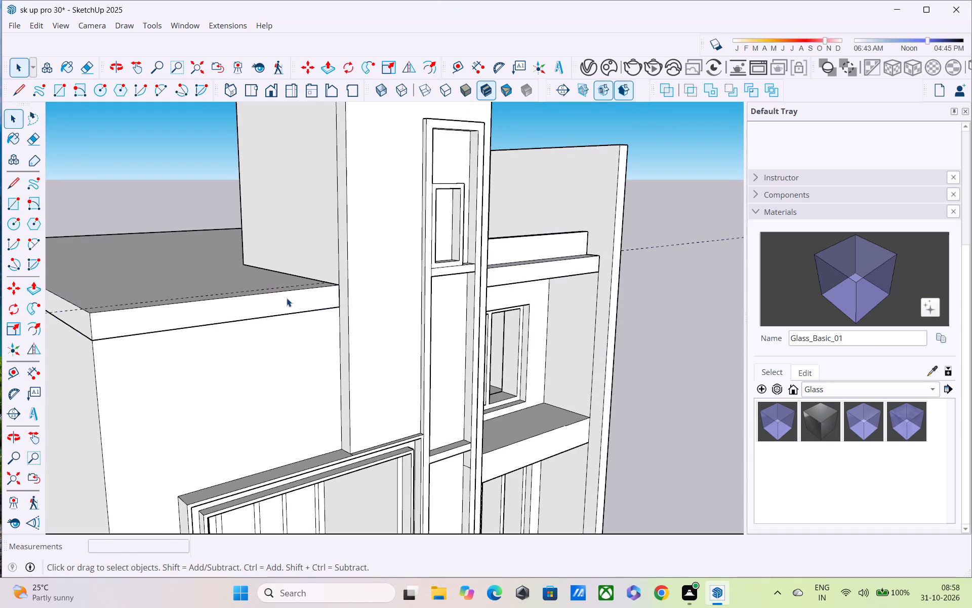
right_click(292, 302)
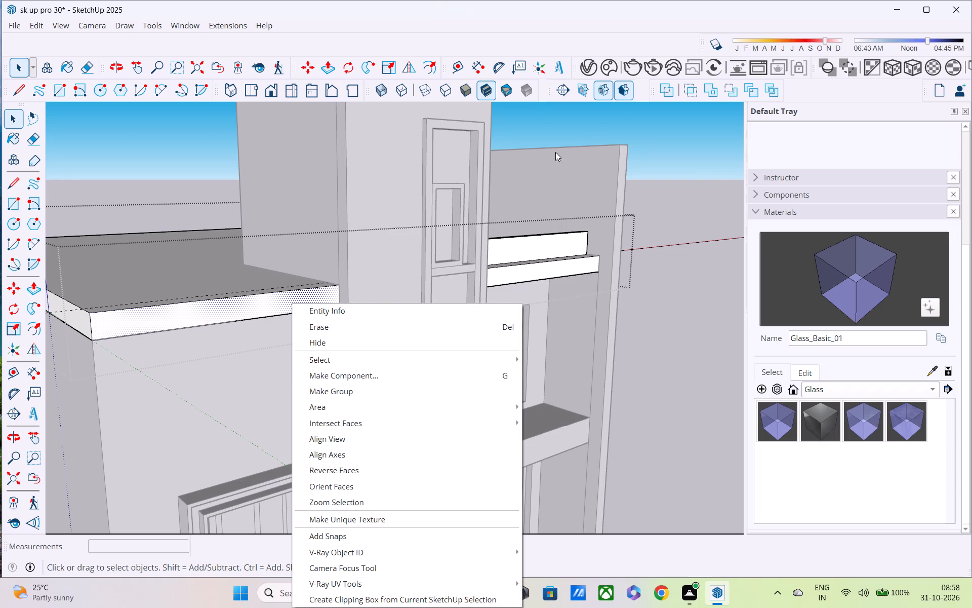
left_click(715, 175)
left_click(206, 305)
right_click(208, 303)
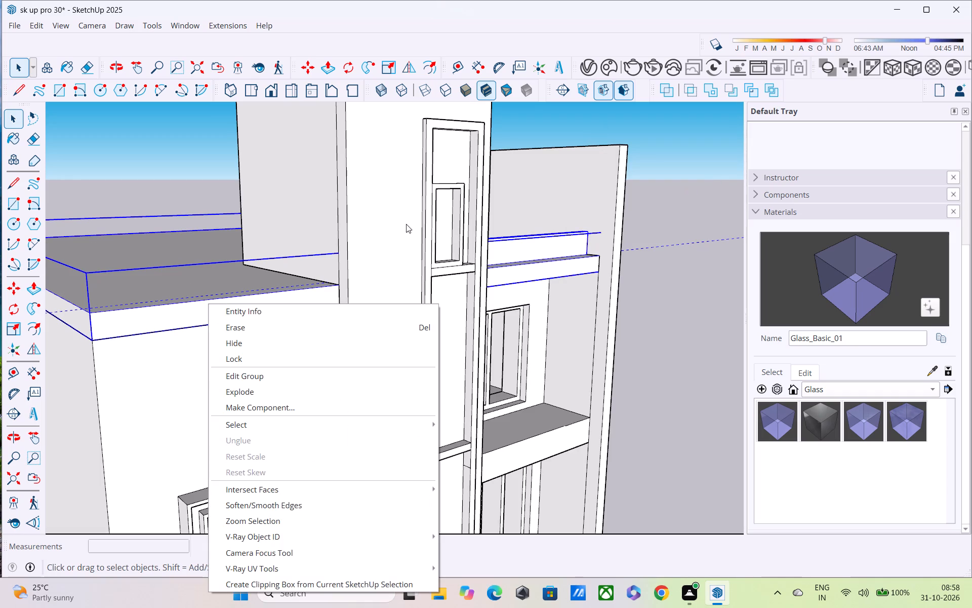
left_click(292, 389)
middle_click_drag(232, 387, 251, 487)
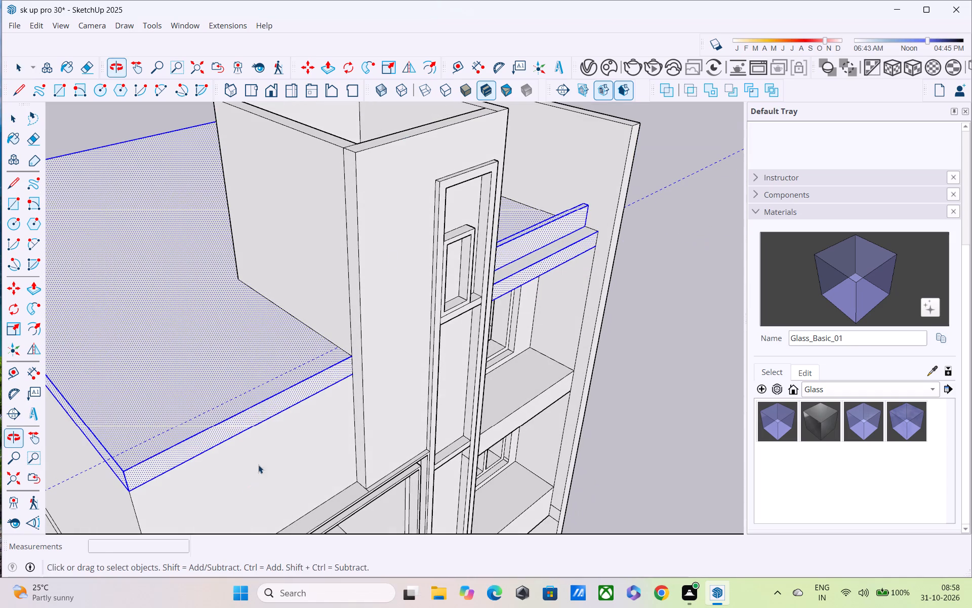
left_click(693, 162)
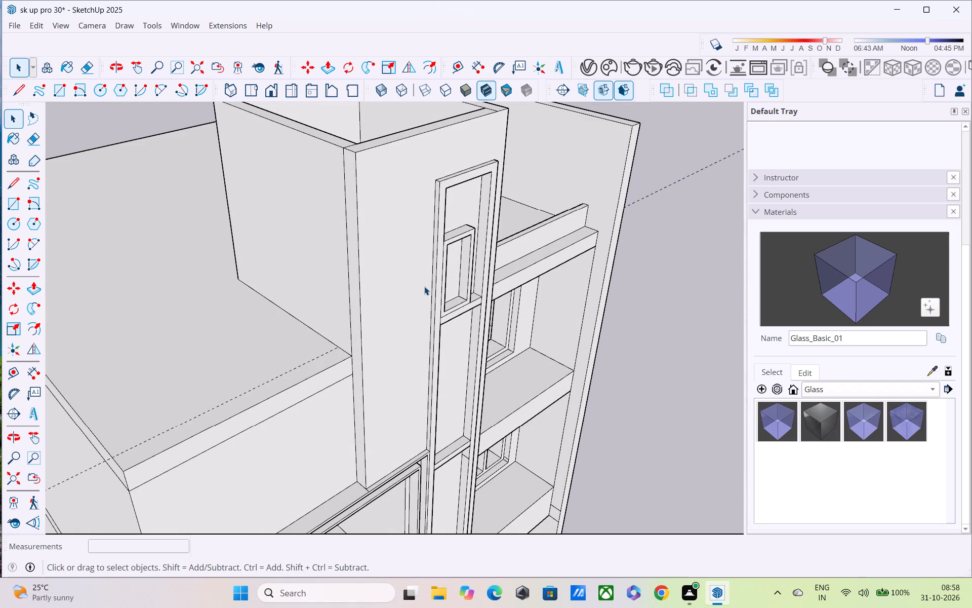
Offset the roof slab's top face outline inward by 1'.
key("f")
left_click(290, 370)
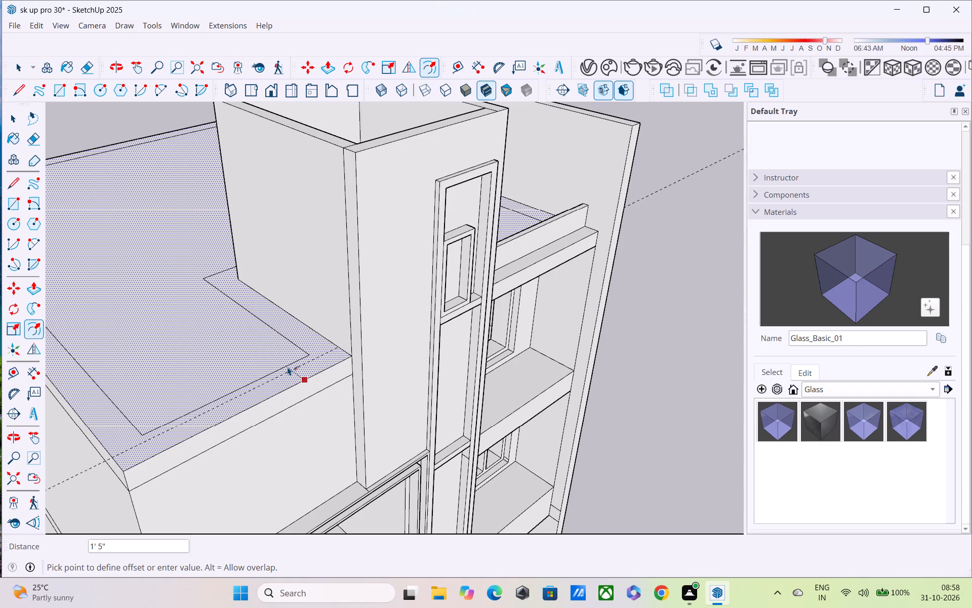
type("1'")
key("Return")
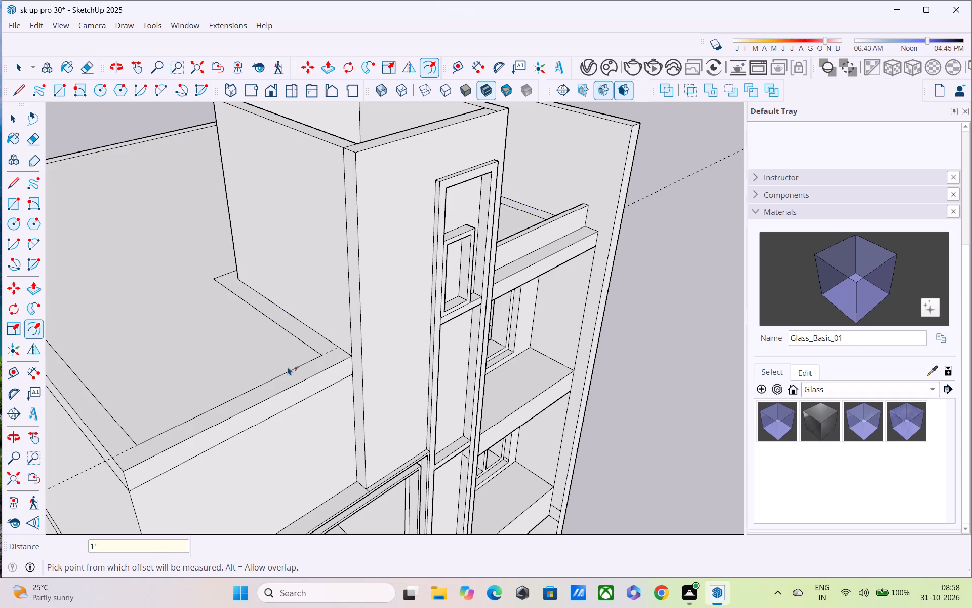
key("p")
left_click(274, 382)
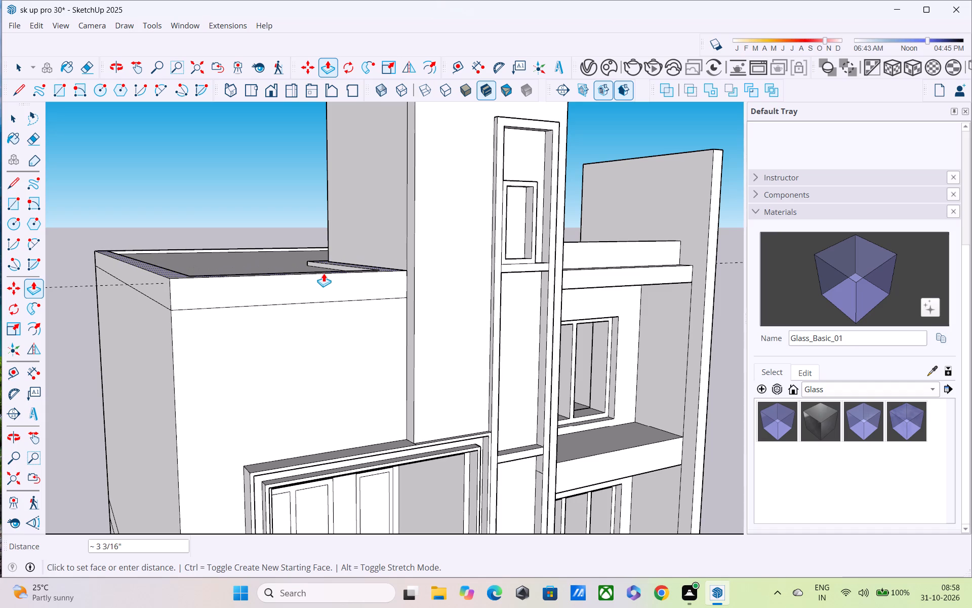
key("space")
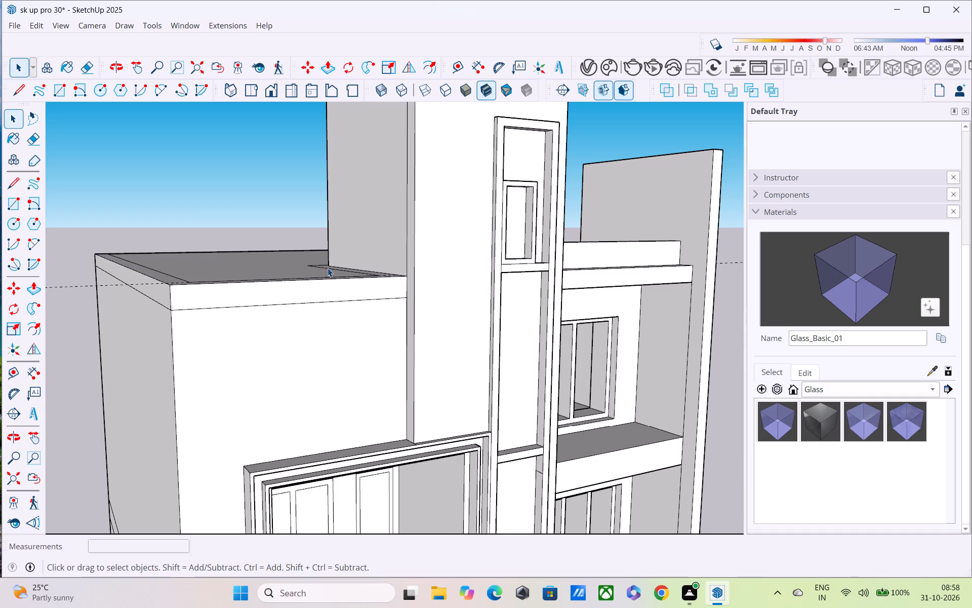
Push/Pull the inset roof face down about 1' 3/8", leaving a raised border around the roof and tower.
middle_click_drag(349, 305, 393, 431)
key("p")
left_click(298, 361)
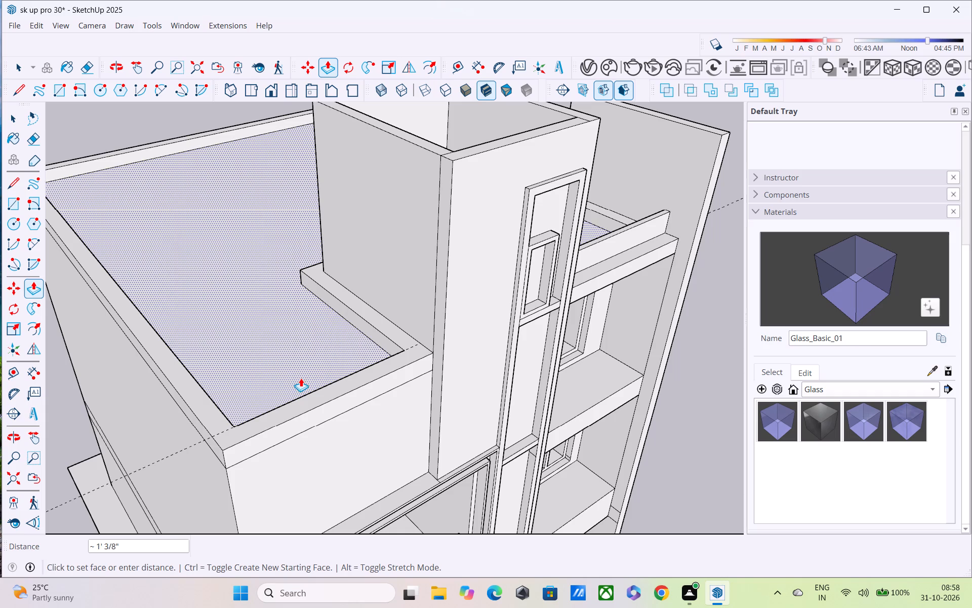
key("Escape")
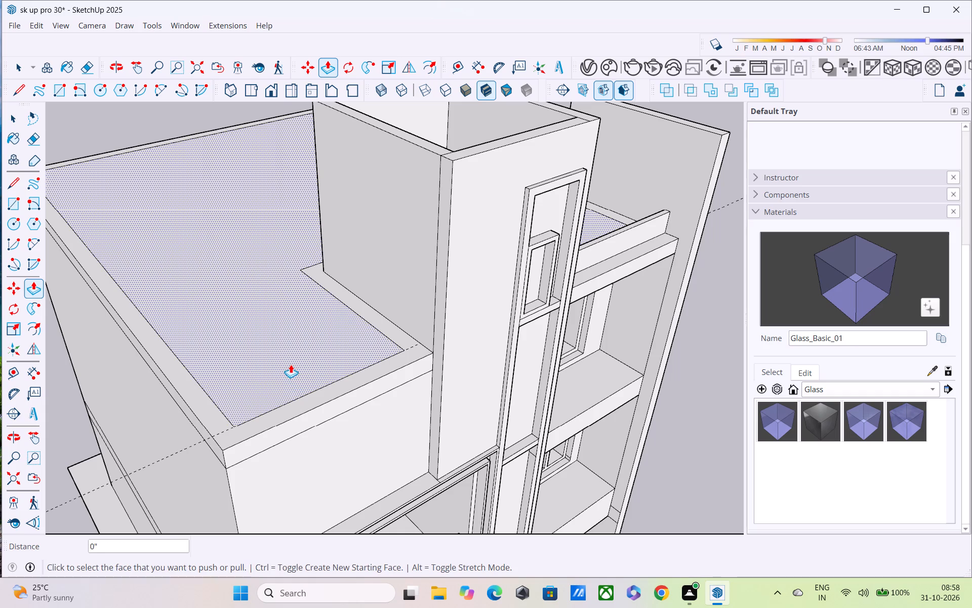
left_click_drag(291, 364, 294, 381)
Examine the recessed roof and its raised border around the tower and side fin from several sides.
scroll(311, 349, "down", 1)
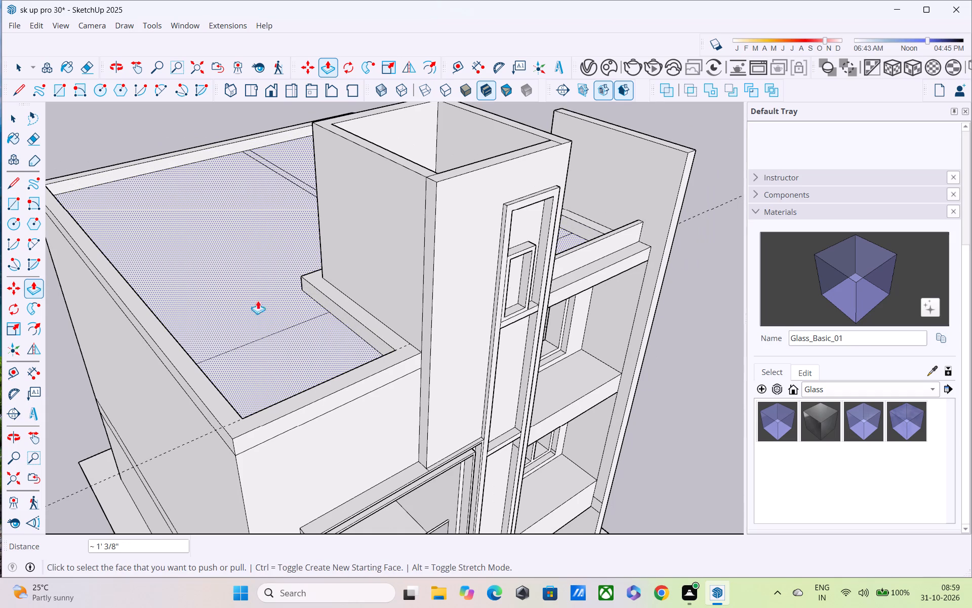
middle_click_drag(267, 328, 211, 239)
scroll(222, 247, "down", 4)
middle_click_drag(246, 267, 392, 242)
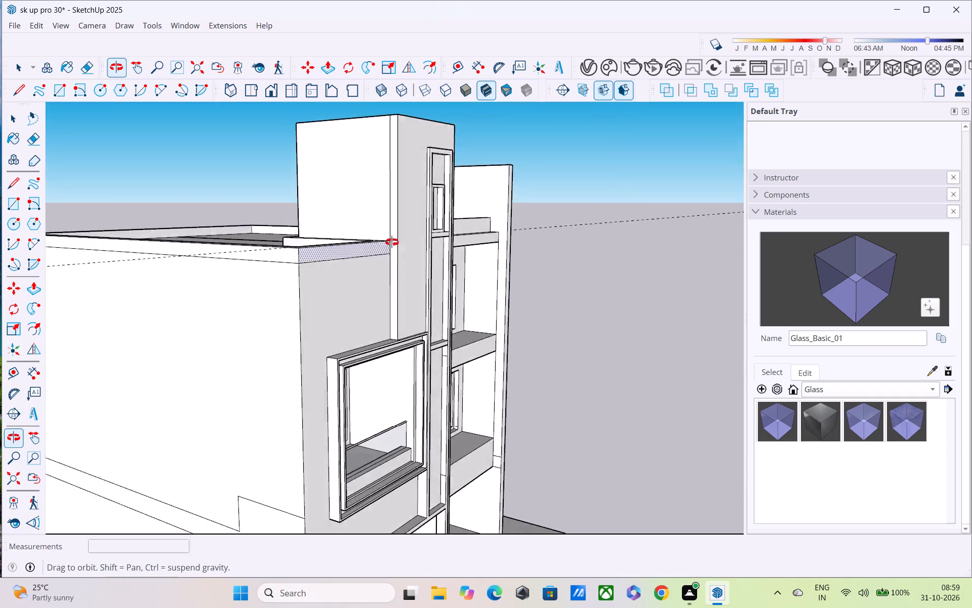
middle_click_drag(392, 242, 439, 289)
scroll(395, 279, "down", 3)
middle_click_drag(386, 279, 261, 258)
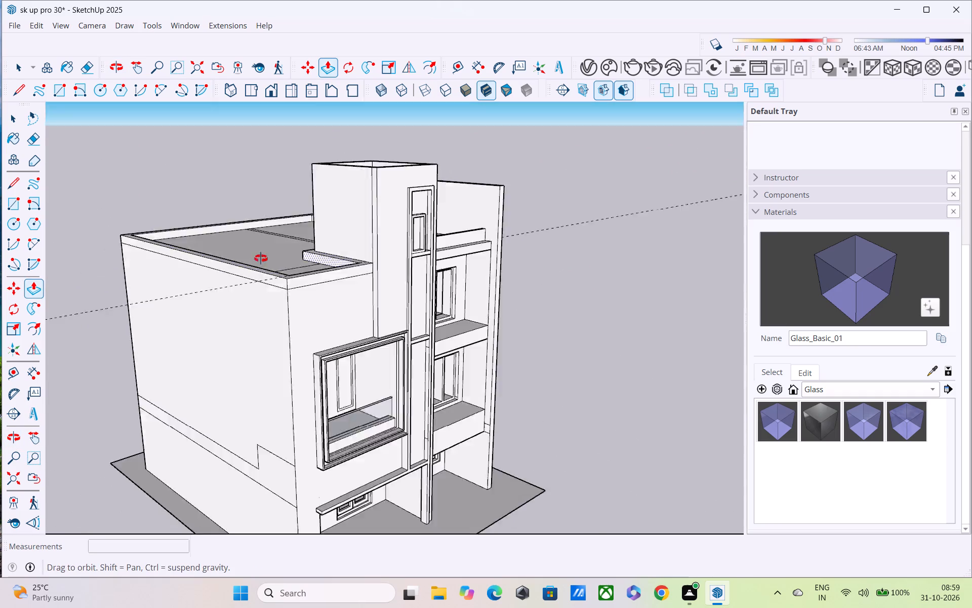
middle_click_drag(261, 258, 189, 246)
scroll(189, 246, "up", 1)
scroll(226, 244, "down", 2)
middle_click_drag(346, 274, 12, 412)
scroll(442, 189, "up", 4)
middle_click_drag(443, 206, 434, 225)
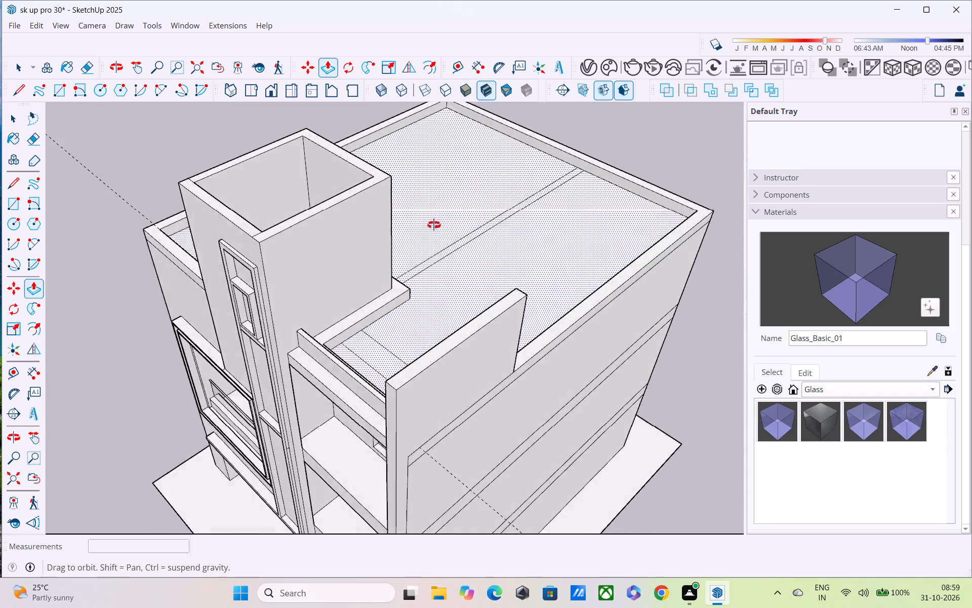
middle_click_drag(434, 225, 269, 277)
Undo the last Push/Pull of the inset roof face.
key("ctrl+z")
Examine the offset roof border from above and the side, and the whole front facade from below.
middle_click_drag(368, 288, 355, 224)
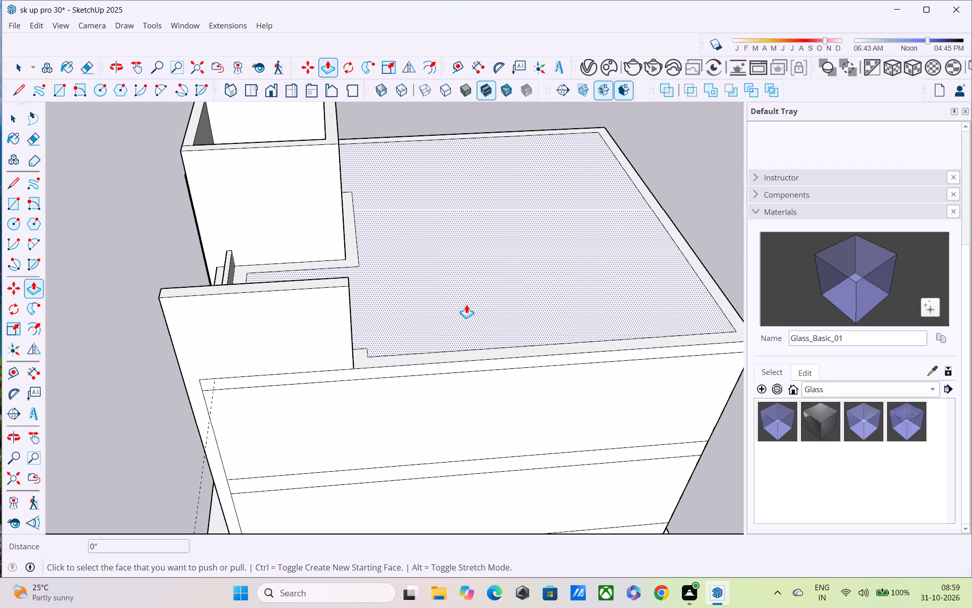
middle_click_drag(561, 364, 569, 383)
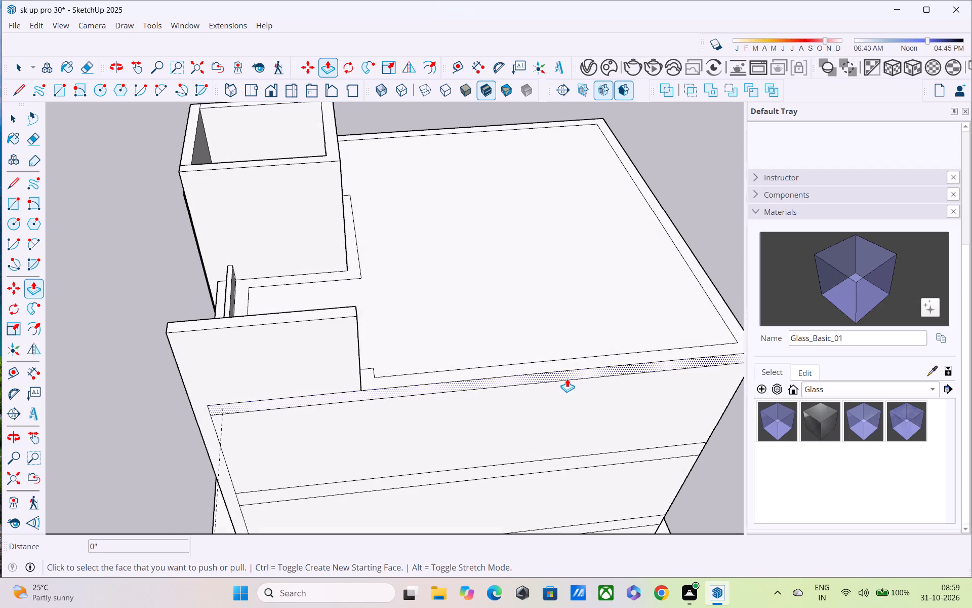
scroll(566, 376, "up", 1)
middle_click_drag(560, 376, 571, 364)
scroll(571, 363, "down", 2)
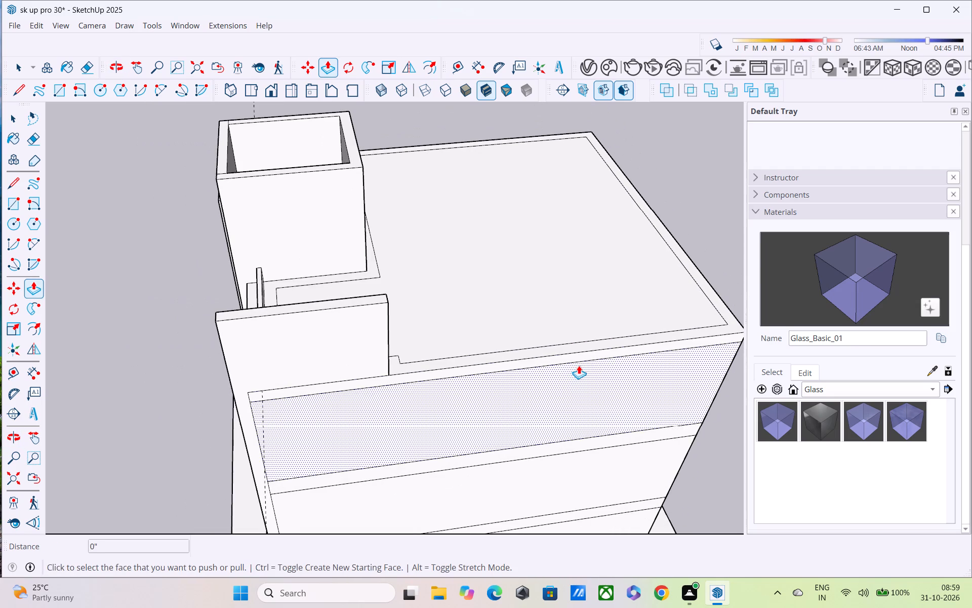
middle_click_drag(580, 365, 640, 450)
scroll(640, 450, "down", 1)
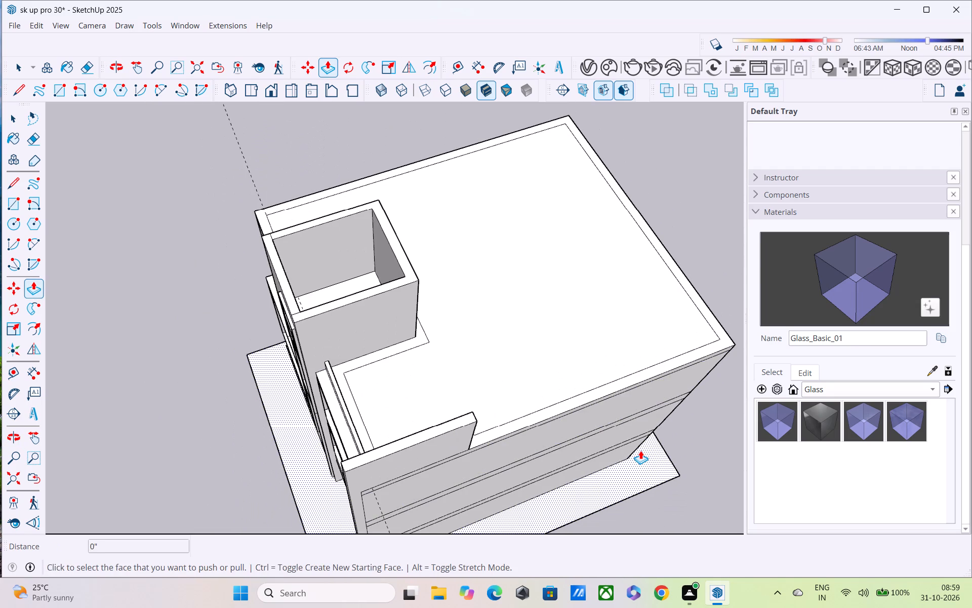
middle_click_drag(640, 450, 671, 486)
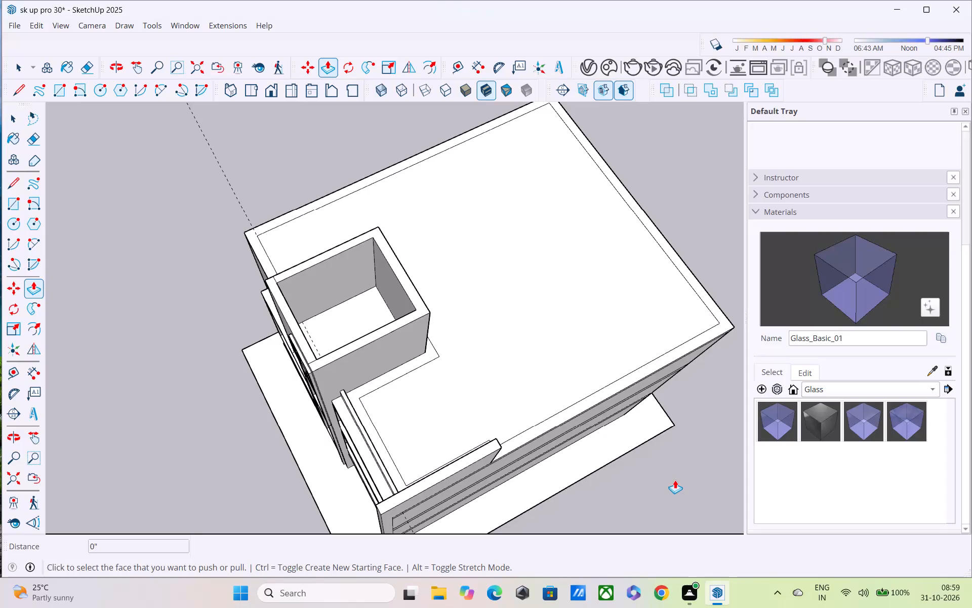
middle_click_drag(674, 480, 818, 264)
middle_click_drag(638, 372, 780, 180)
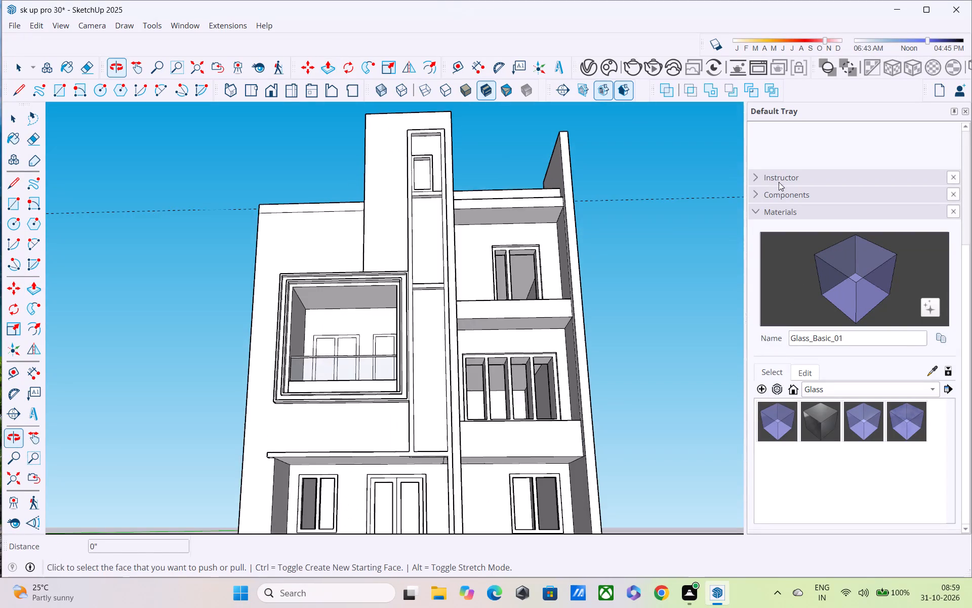
Push/Pull the 1' roof border up about 5 7/16" to form a raised edge around the roof slab.
scroll(605, 285, "up", 2)
middle_click_drag(508, 270, 543, 447)
middle_click_drag(468, 301, 500, 396)
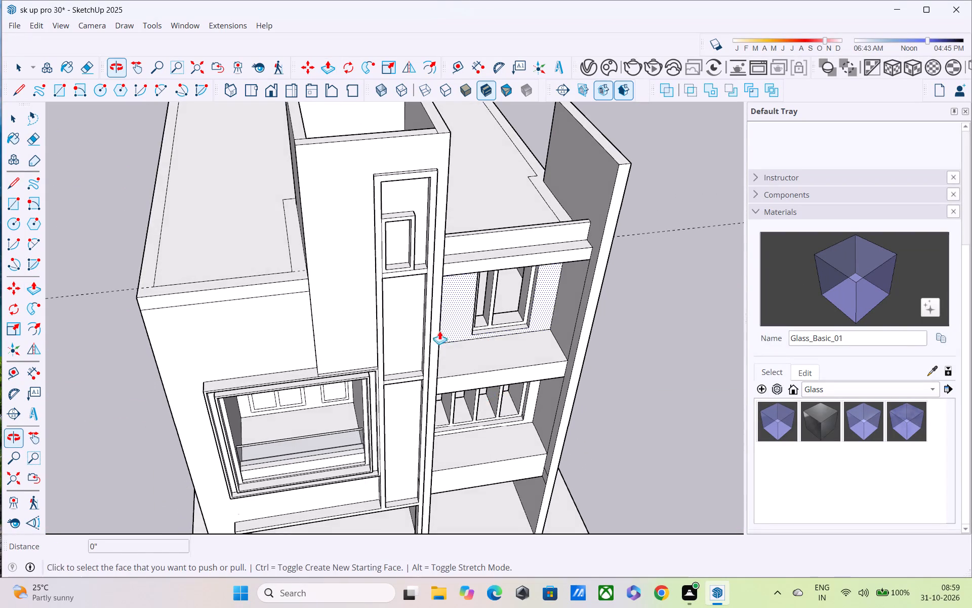
scroll(428, 317, "up", 1)
middle_click_drag(427, 317, 518, 298)
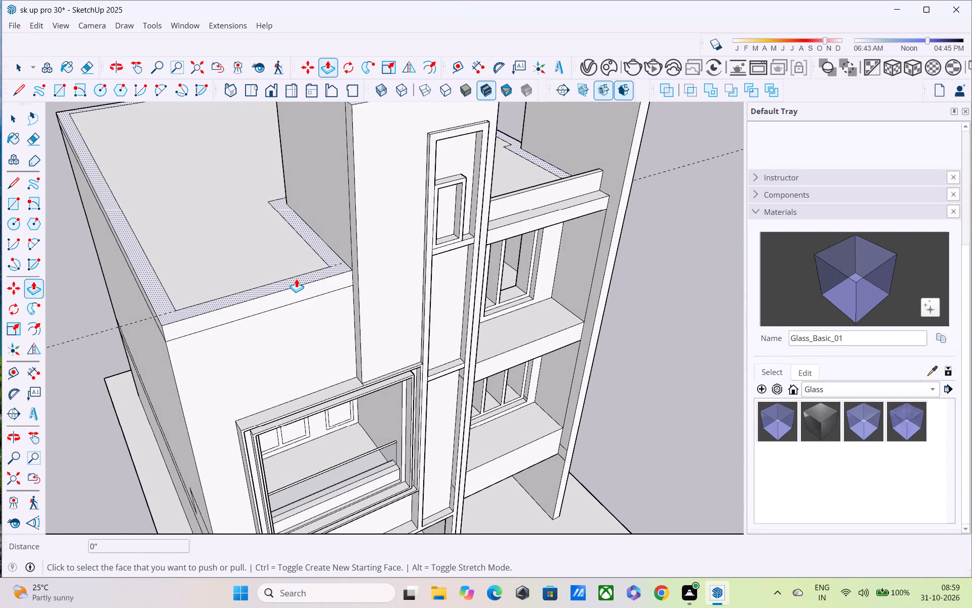
left_click(296, 279)
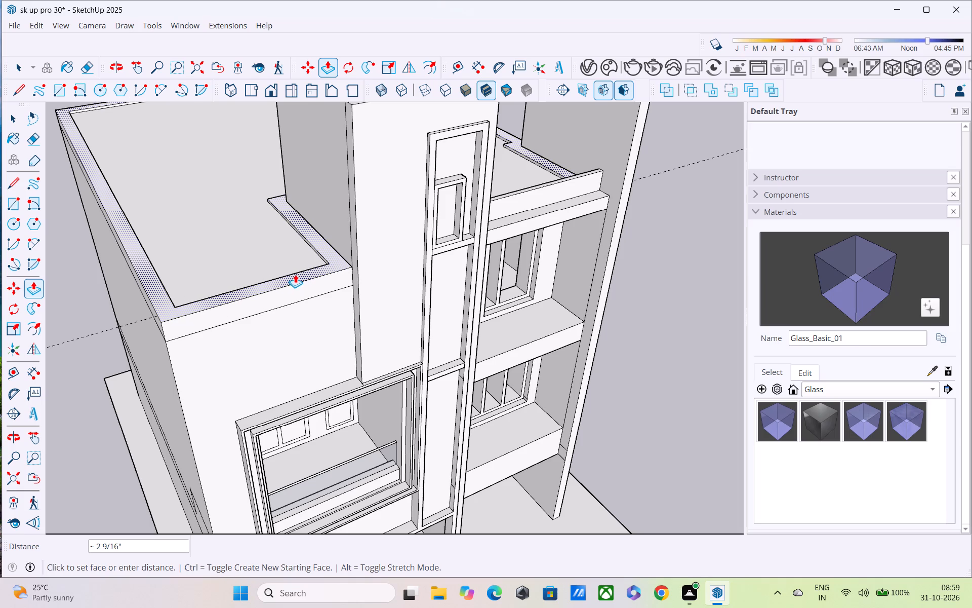
left_click(295, 272)
Draw a small 1' wide rectangle across the raised roof border near the front outer corner.
middle_click_drag(297, 274, 314, 92)
scroll(321, 115, "down", 2)
middle_click_drag(323, 152, 170, 280)
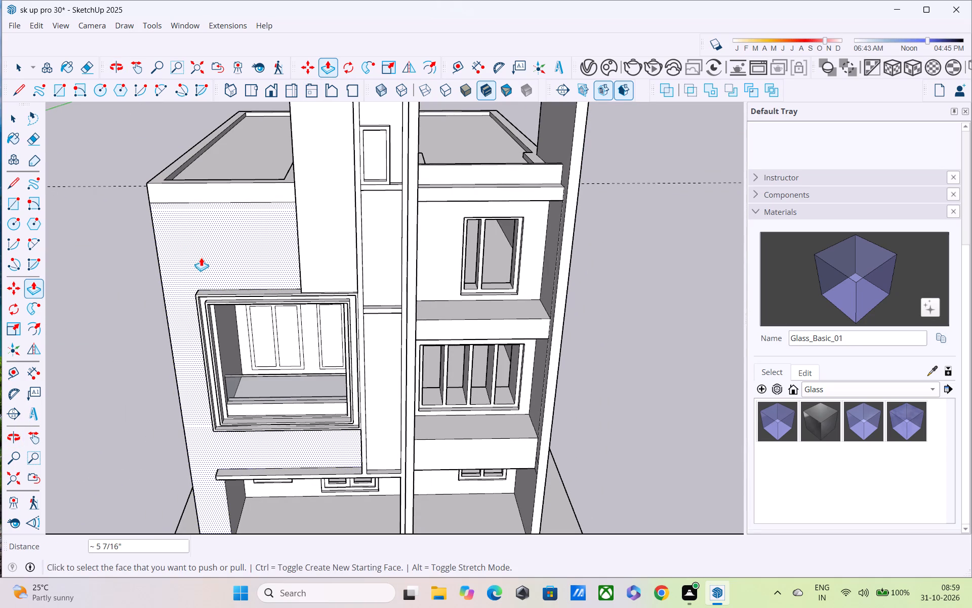
middle_click_drag(193, 263, 380, 357)
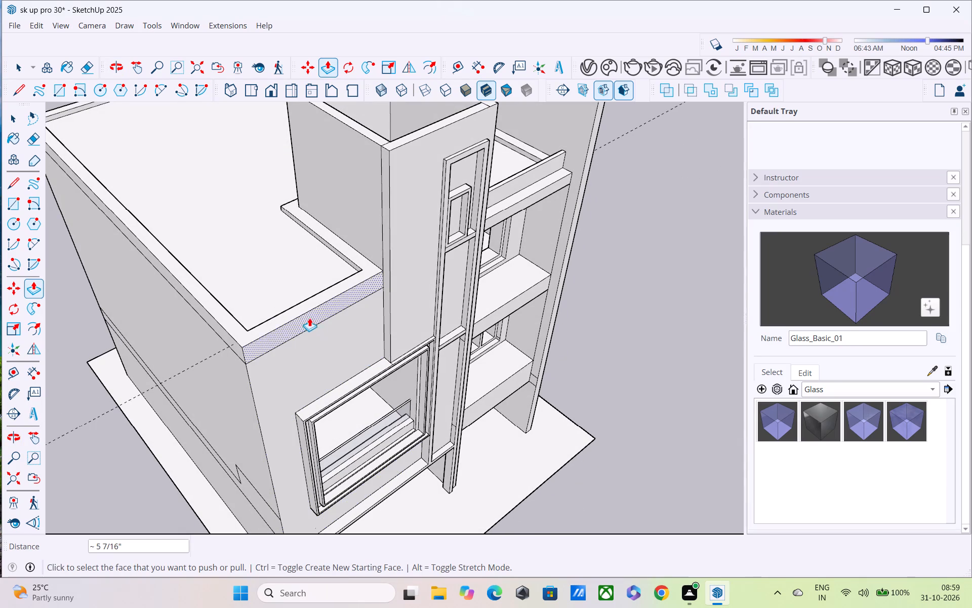
key("r")
scroll(216, 323, "up", 3)
middle_click_drag(212, 320, 227, 295)
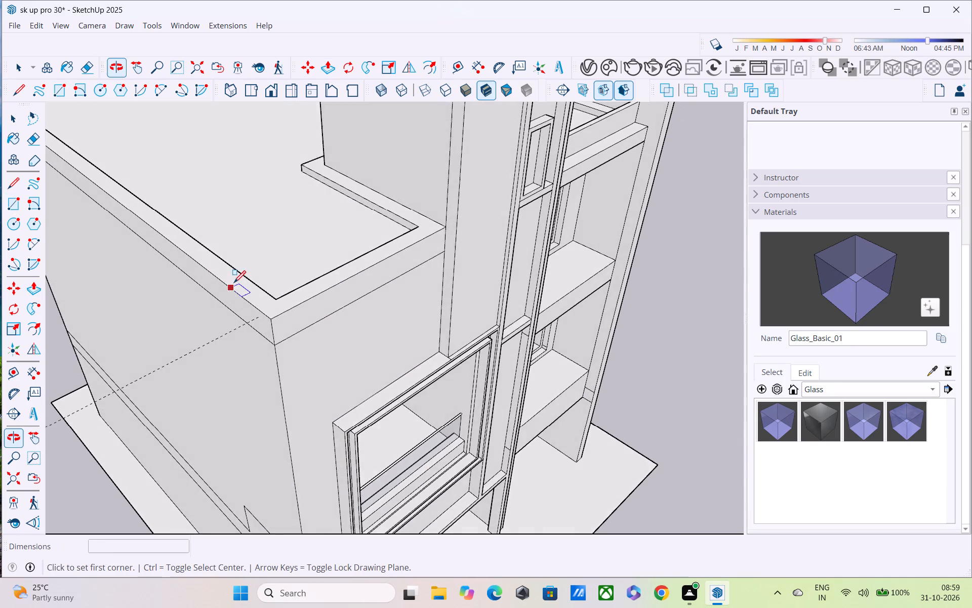
scroll(234, 282, "up", 4)
middle_click_drag(229, 286, 245, 328)
scroll(248, 334, "up", 2)
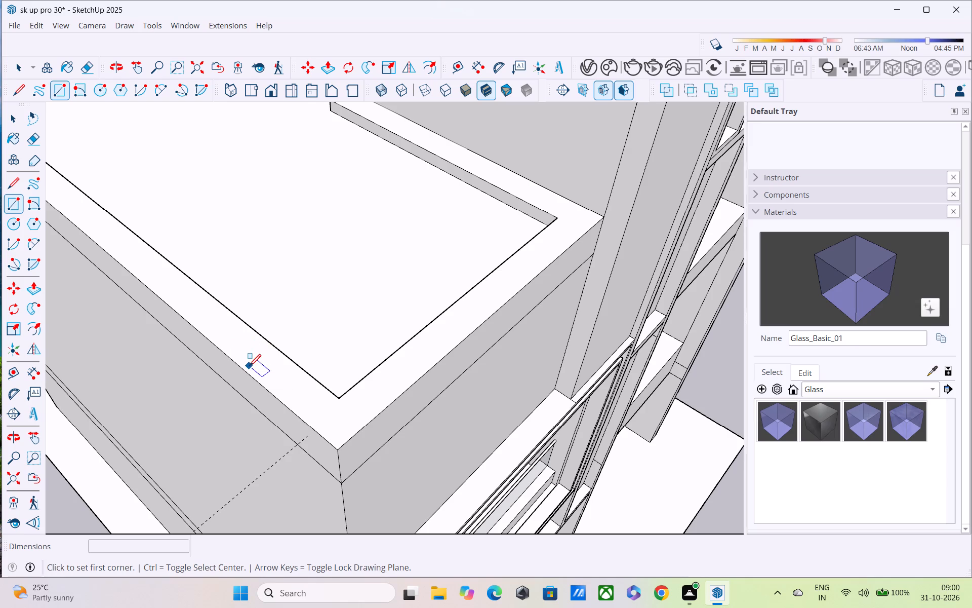
left_click(247, 372)
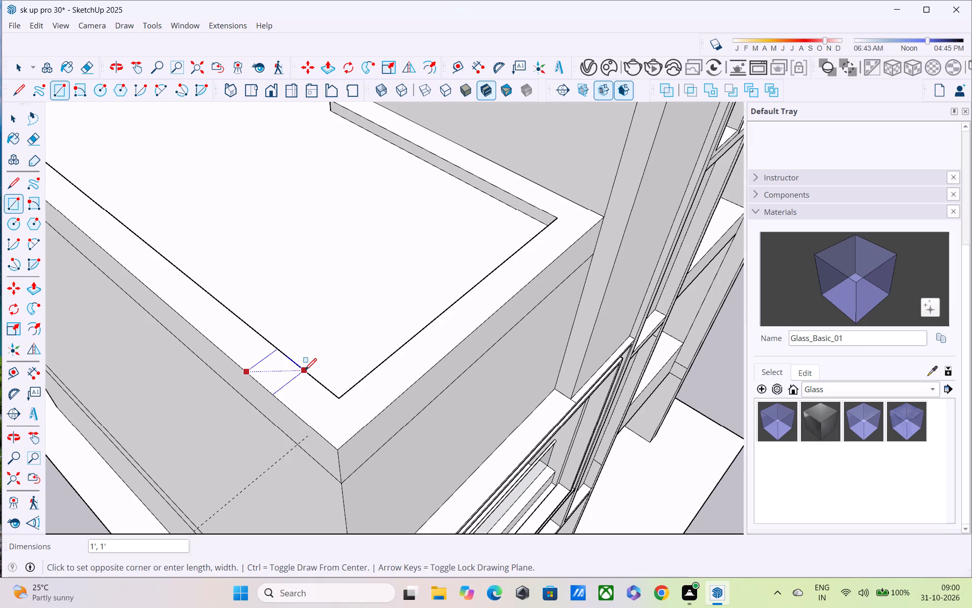
left_click(313, 381)
Push/Pull the small border rectangle upward into a pillar, trying 3' and settling on a height of 5'.
key("p")
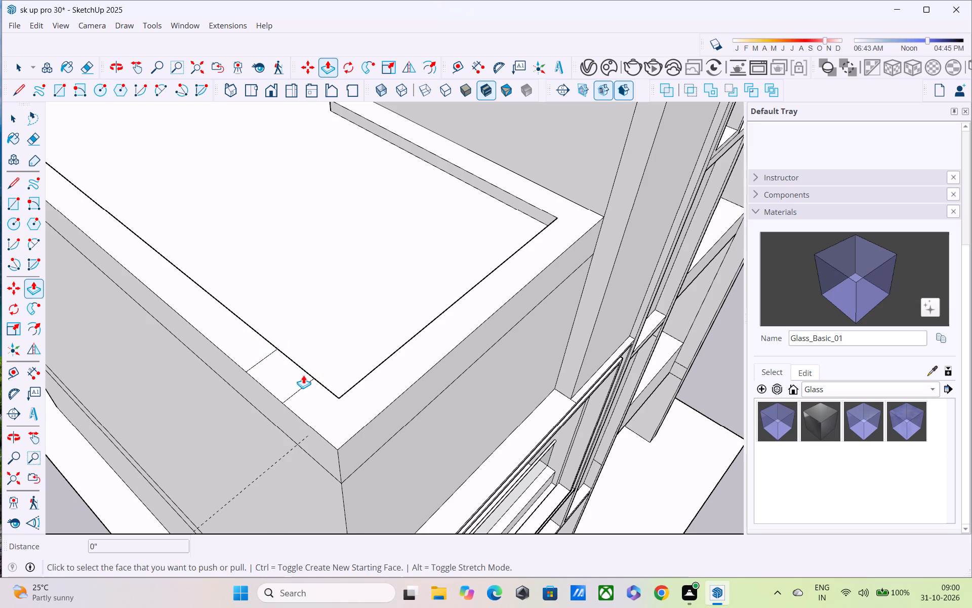
left_click(290, 366)
scroll(252, 249, "down", 3)
middle_click_drag(252, 249, 172, 121)
scroll(181, 130, "down", 1)
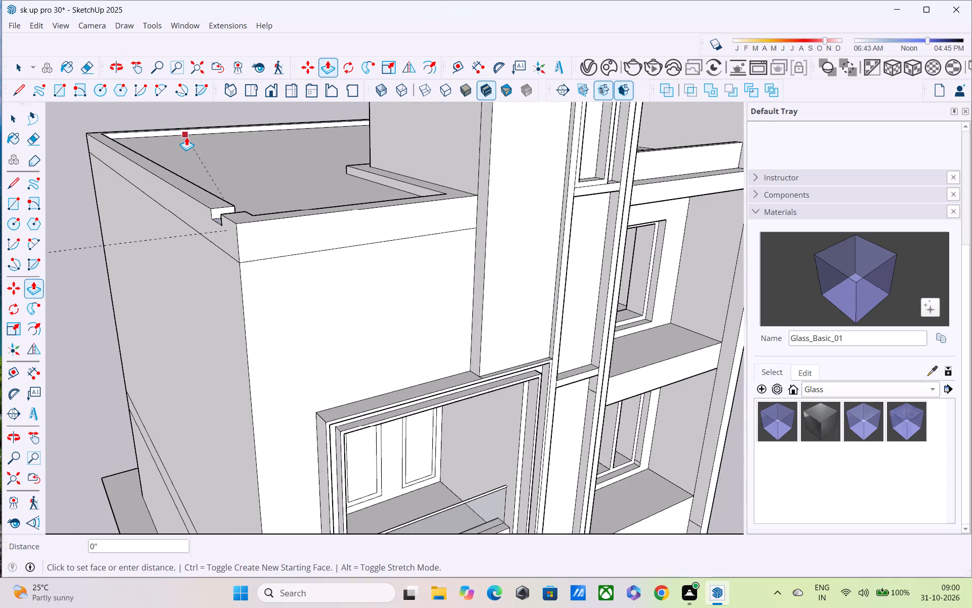
middle_click_drag(201, 157, 249, 310, "shift")
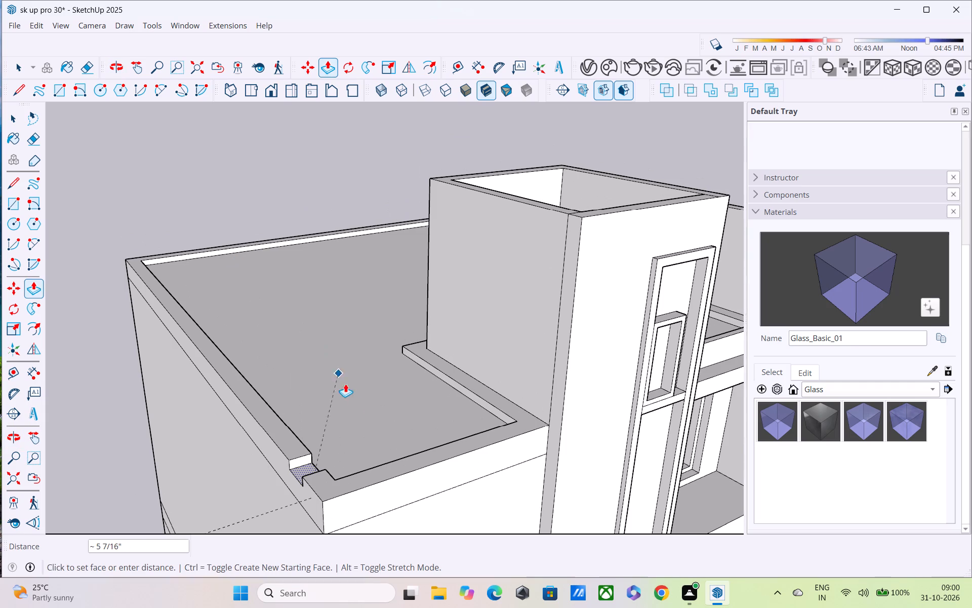
middle_click_drag(290, 314, 248, 202)
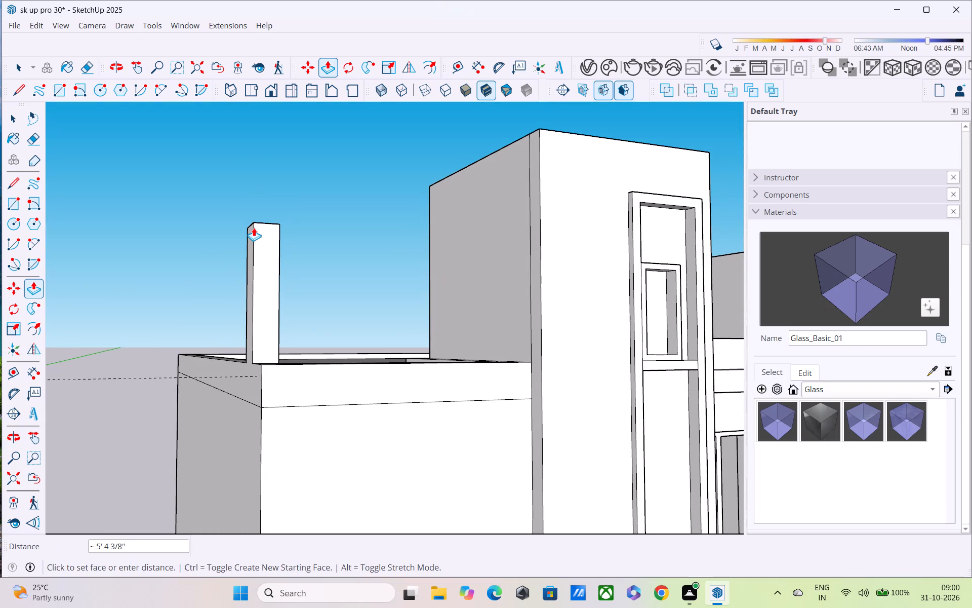
type("3'")
key("Return")
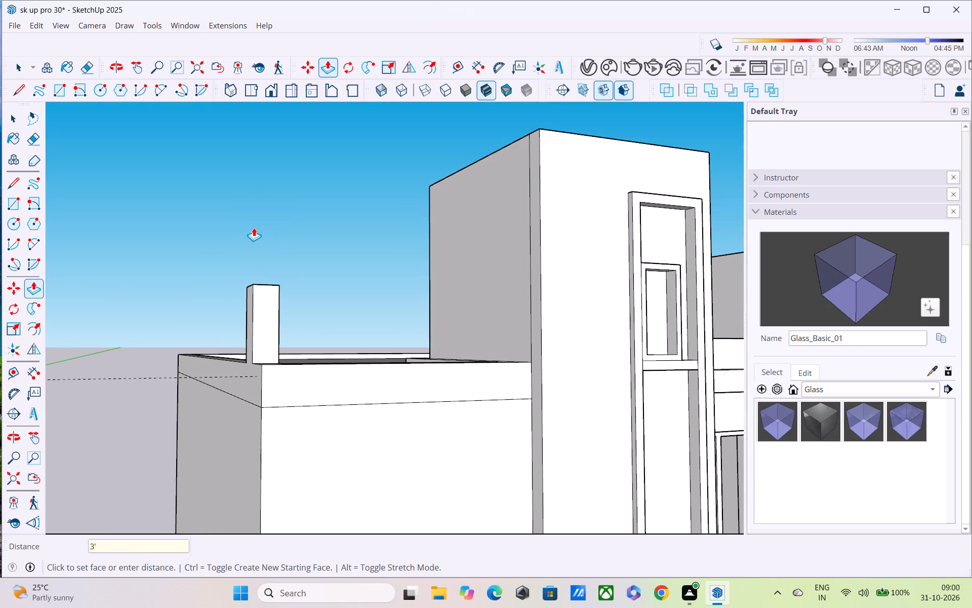
type("5'")
key("Return")
Examine the pillar's height and position relative to the stair tower and roof border from several sides.
middle_click_drag(254, 226, 357, 314)
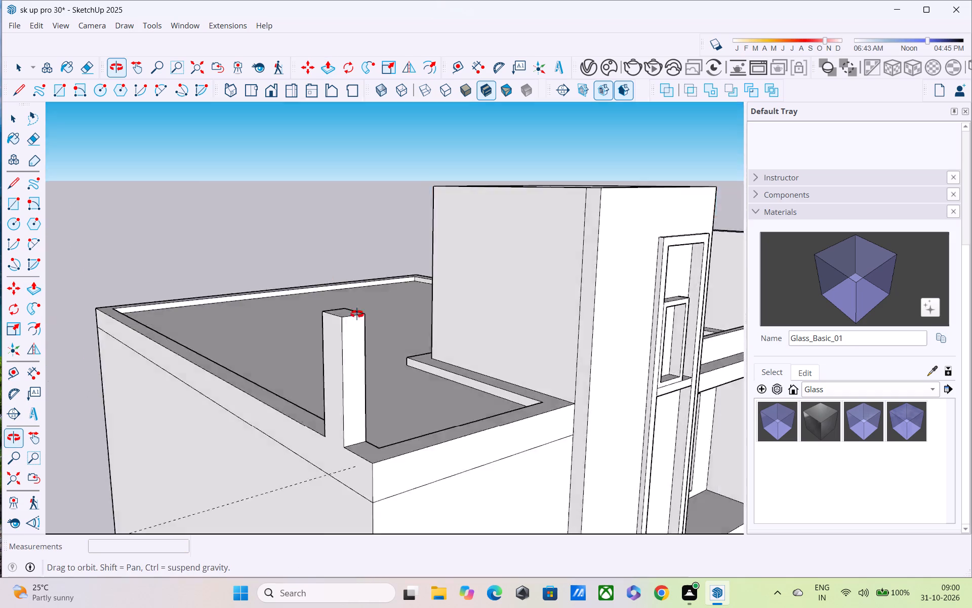
middle_click_drag(357, 314, 435, 337)
scroll(476, 260, "down", 3)
middle_click_drag(492, 290, 494, 222)
scroll(502, 225, "down", 1)
middle_click_drag(505, 229, 413, 259)
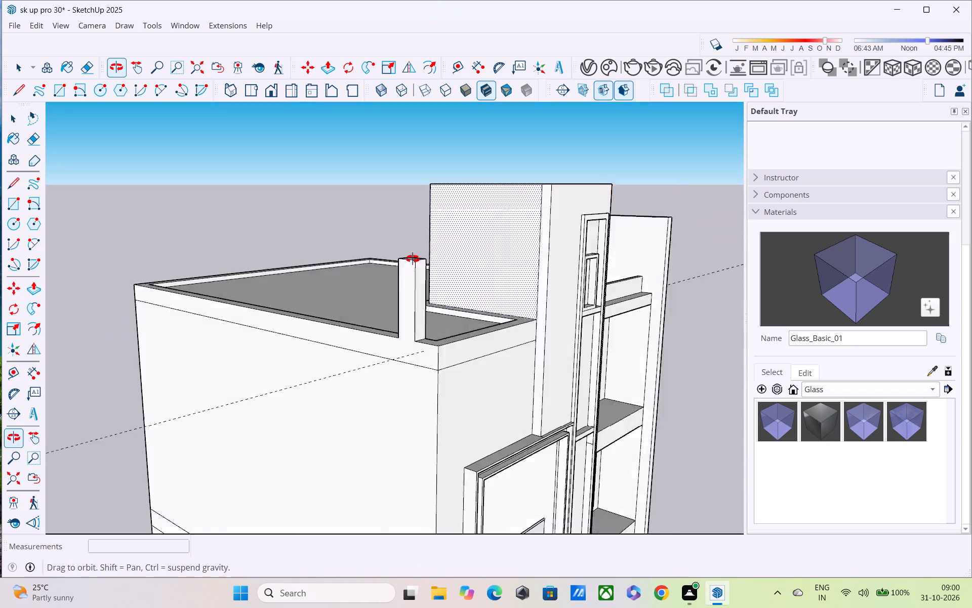
middle_click_drag(413, 259, 379, 233)
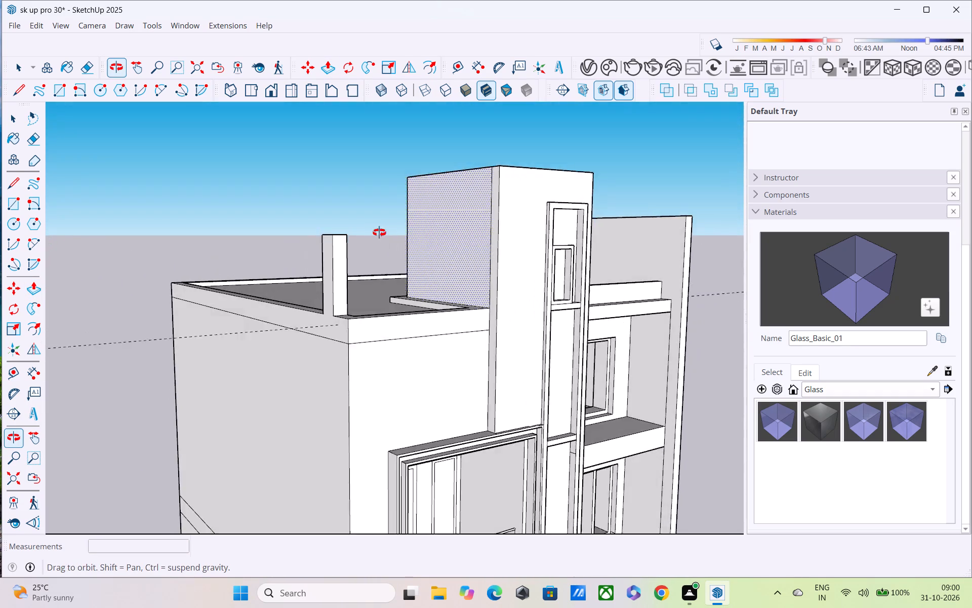
middle_click_drag(379, 233, 411, 256)
scroll(366, 264, "up", 2)
middle_click_drag(483, 311, 416, 407)
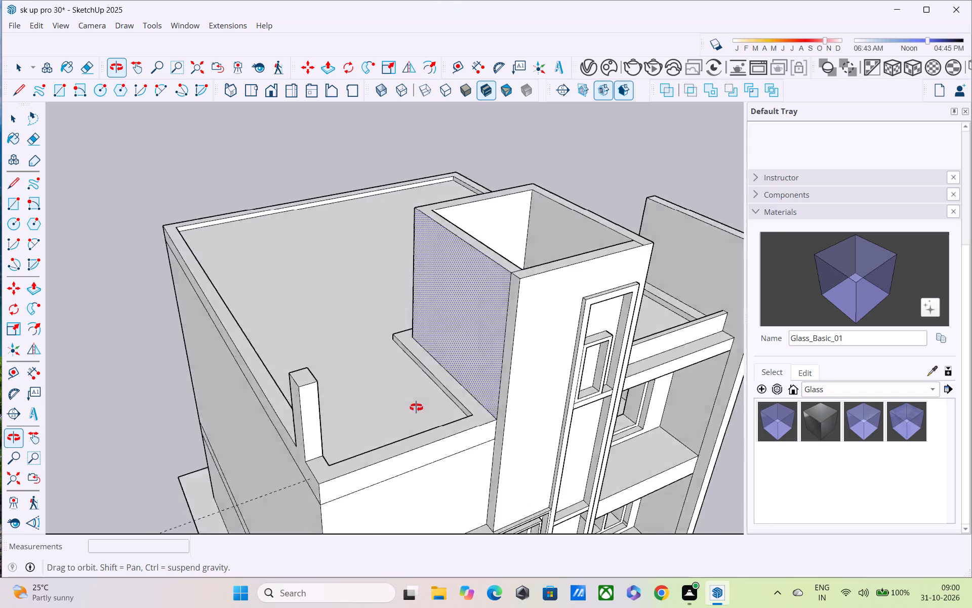
middle_click_drag(416, 407, 171, 330)
scroll(186, 321, "up", 3)
scroll(182, 321, "down", 2)
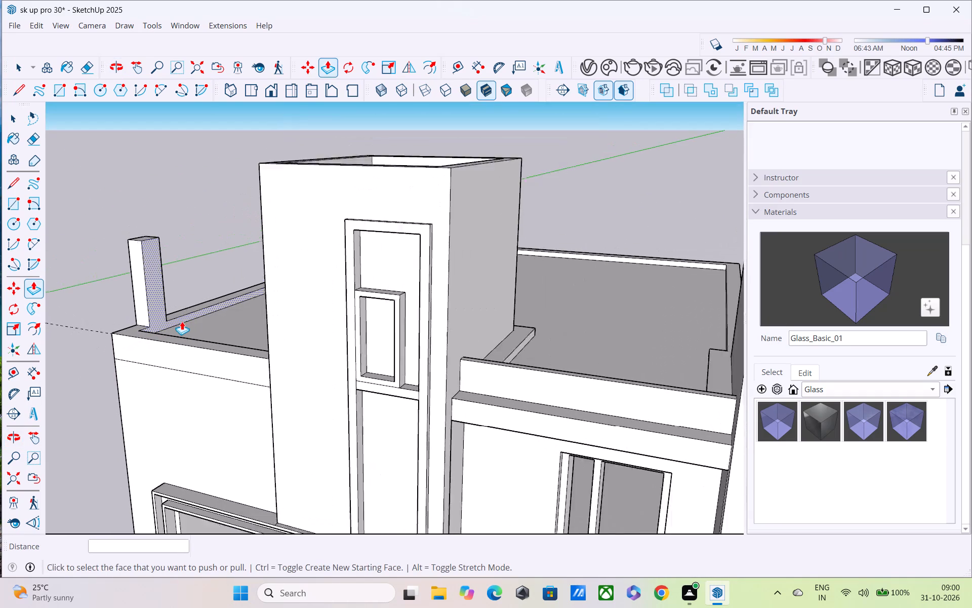
scroll(182, 321, "down", 6)
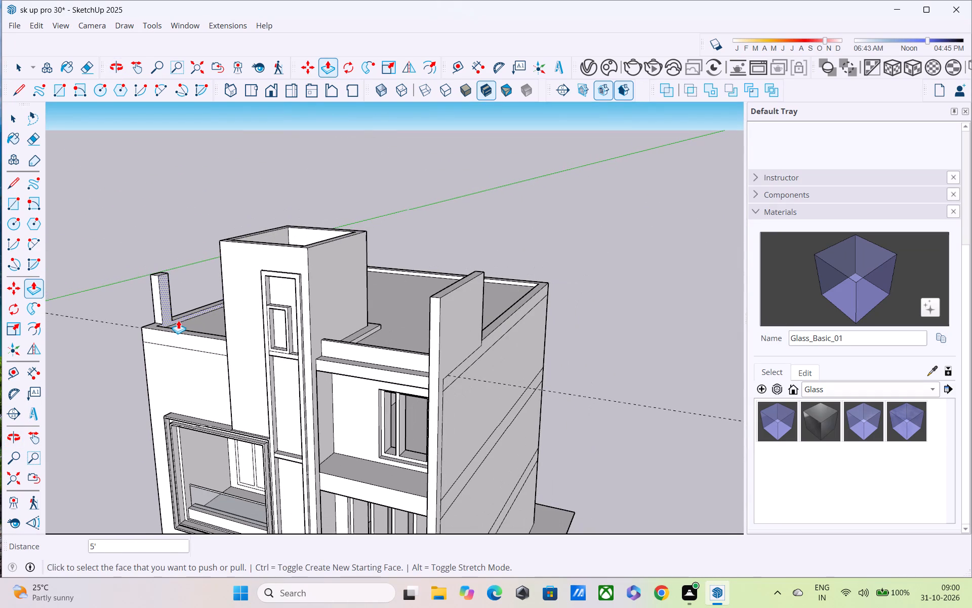
middle_click_drag(178, 320, 182, 367, "shift")
middle_click_drag(135, 345, 329, 353)
middle_click_drag(334, 333, 353, 343)
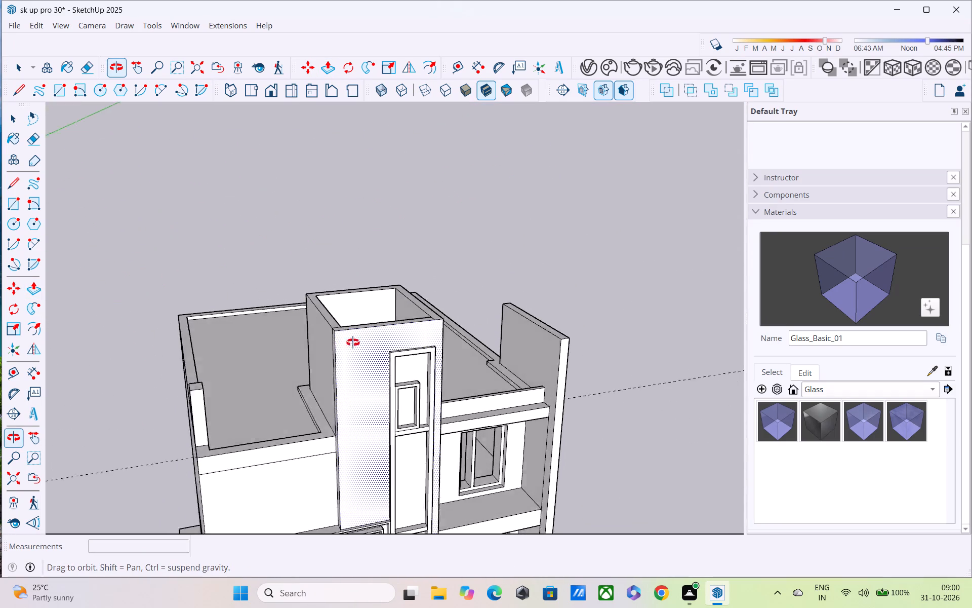
middle_click_drag(353, 343, 472, 394)
scroll(472, 394, "up", 2)
middle_click_drag(452, 399, 505, 319)
middle_click_drag(363, 385, 386, 370)
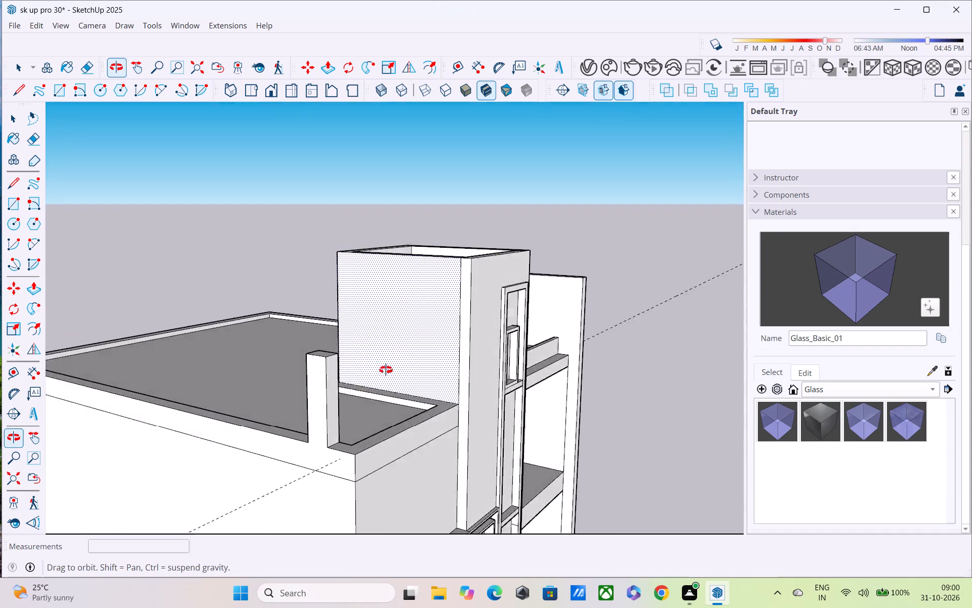
middle_click_drag(386, 370, 411, 285)
middle_click_drag(411, 285, 420, 349)
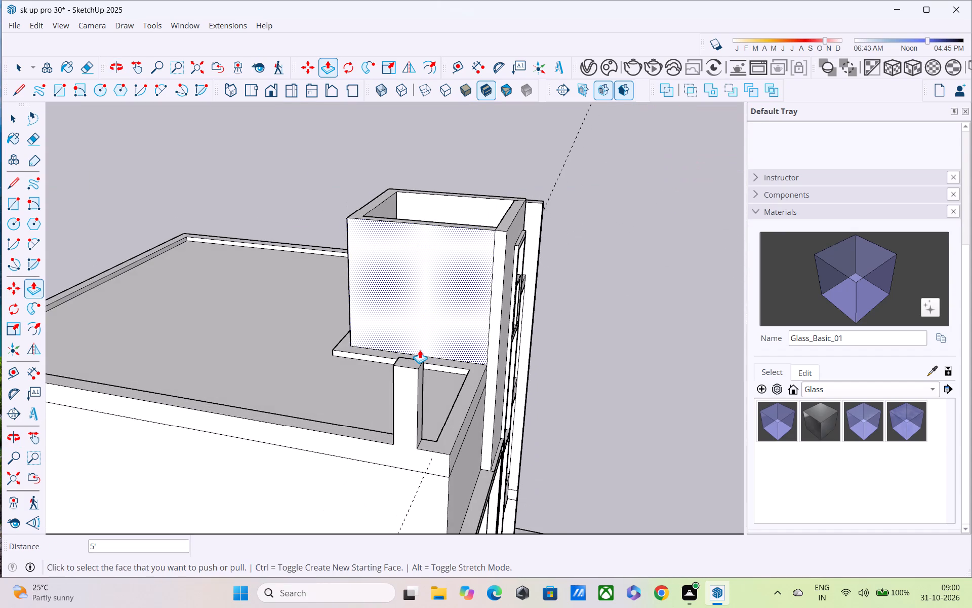
scroll(419, 350, "down", 2)
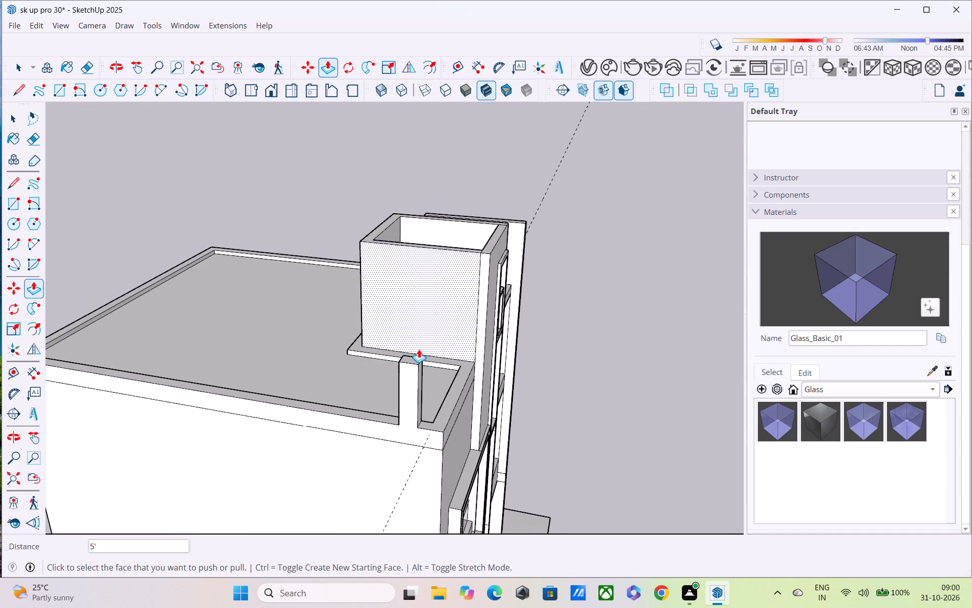
Draw a horizontal rectangle from the pillar's top corner to the side wall of the stair tower.
middle_click_drag(402, 334, 497, 368)
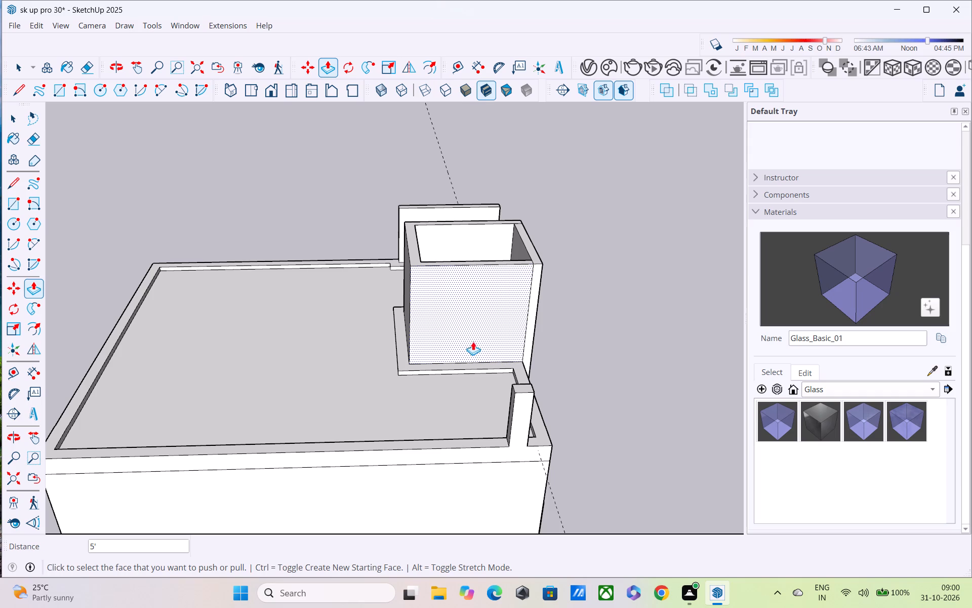
key("r")
left_click(531, 394)
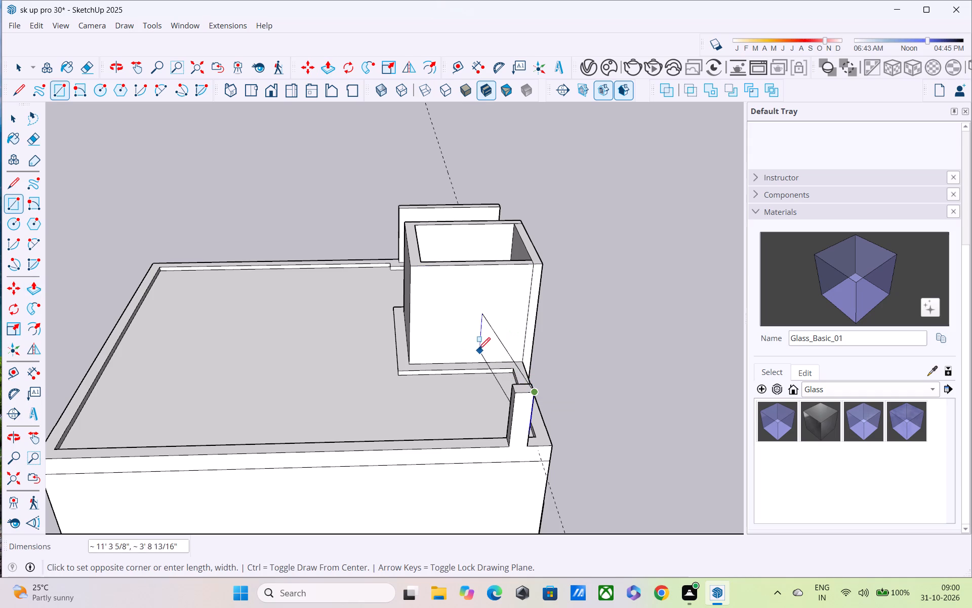
middle_click_drag(428, 320, 251, 339)
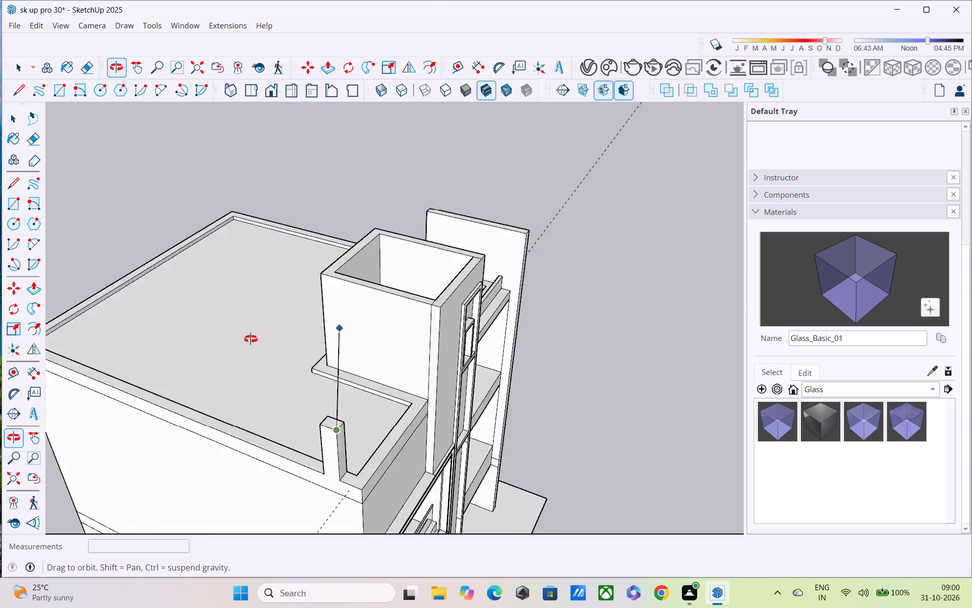
middle_click_drag(251, 339, 188, 326)
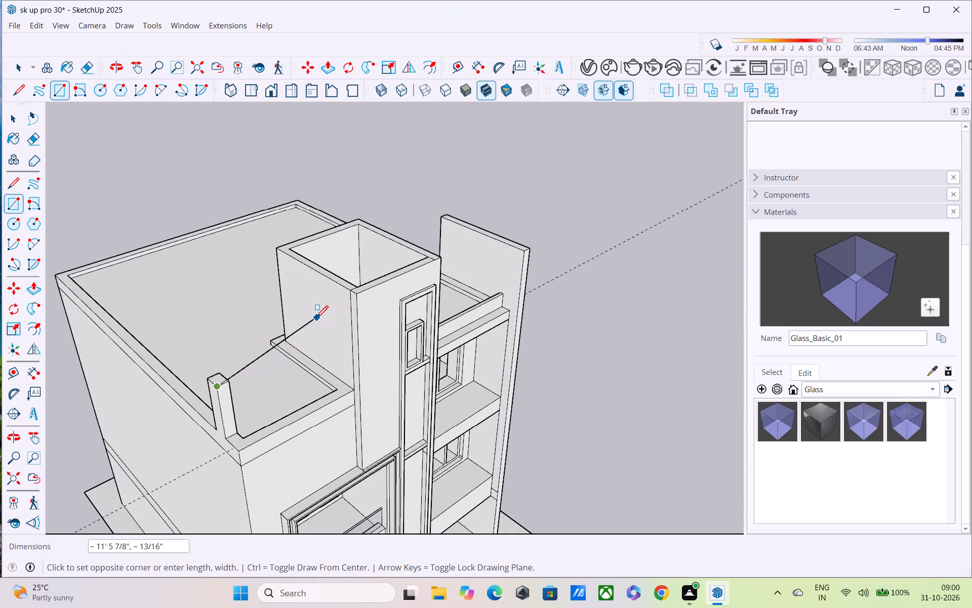
middle_click_drag(314, 317, 626, 300)
scroll(546, 295, "up", 5)
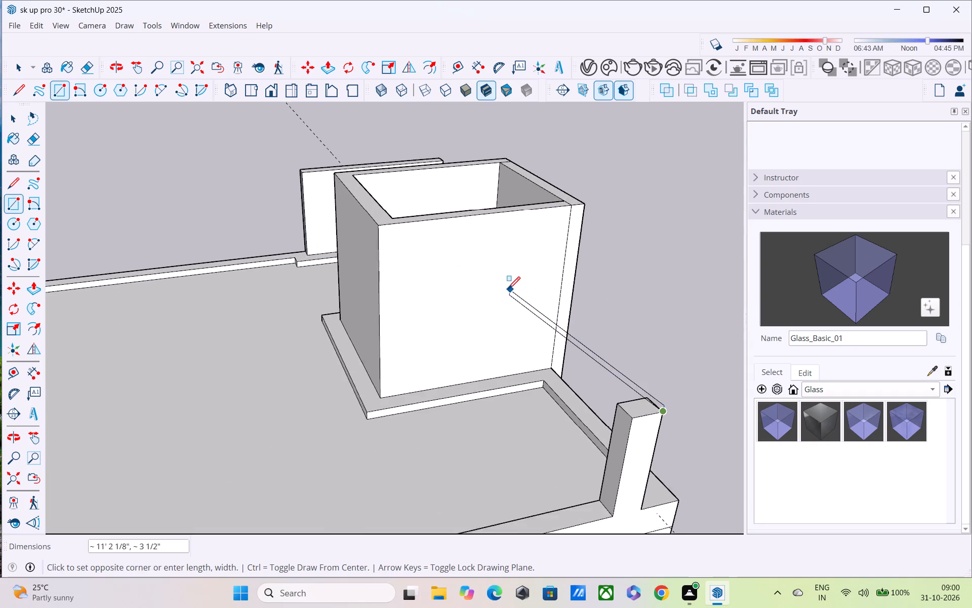
scroll(508, 290, "up", 1)
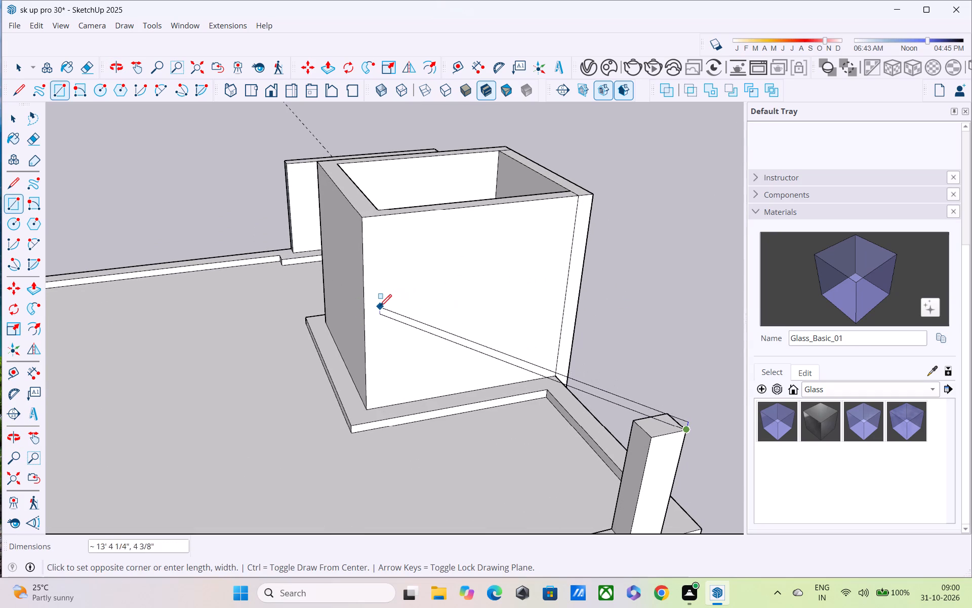
left_click(364, 311)
Push/Pull the horizontal face between pillar and tower up 10" to form a canopy slab.
middle_click_drag(445, 319, 451, 236)
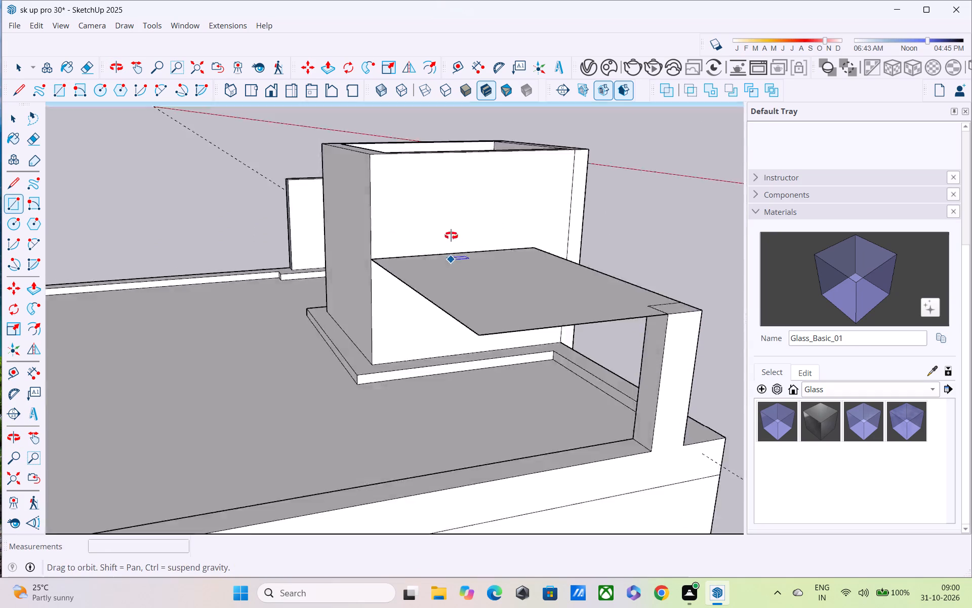
middle_click_drag(451, 236, 451, 185)
middle_click_drag(497, 215, 104, 275)
scroll(104, 275, "down", 3)
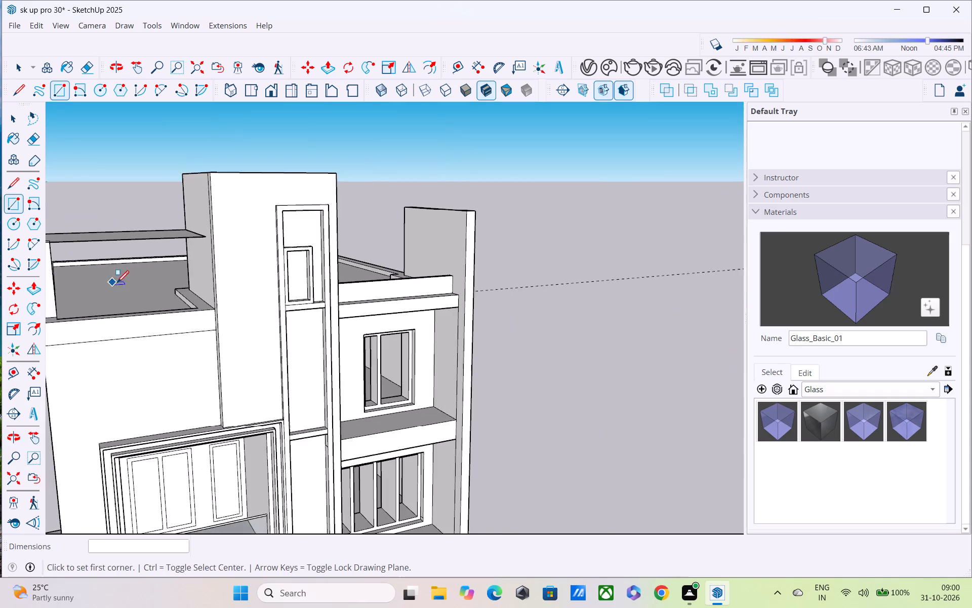
middle_click_drag(122, 285, 278, 291, "shift")
middle_click_drag(301, 291, 340, 319)
scroll(349, 294, "up", 2)
key("space")
key("p")
middle_click_drag(363, 275, 370, 306)
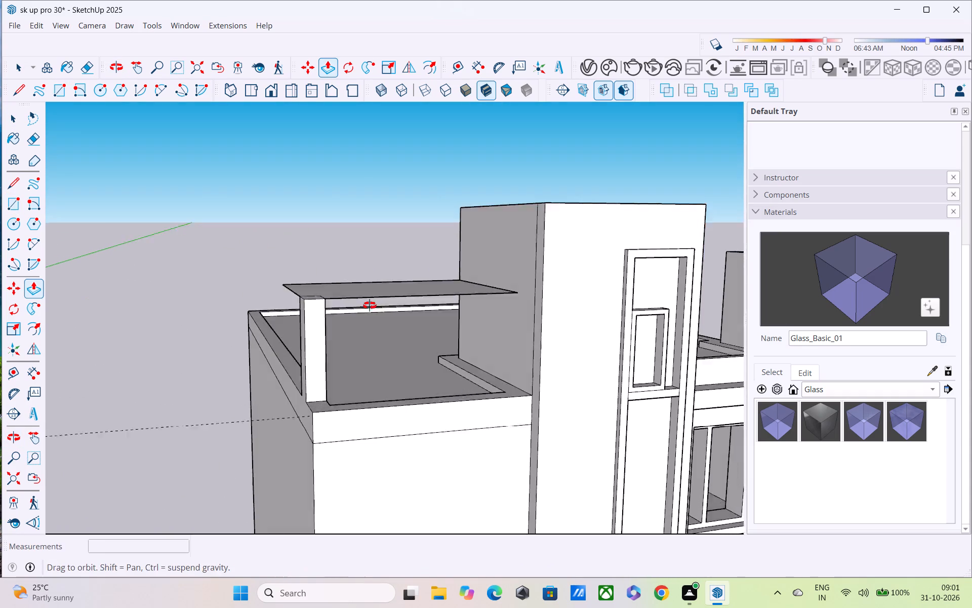
middle_click_drag(370, 306, 376, 346)
left_click(382, 324)
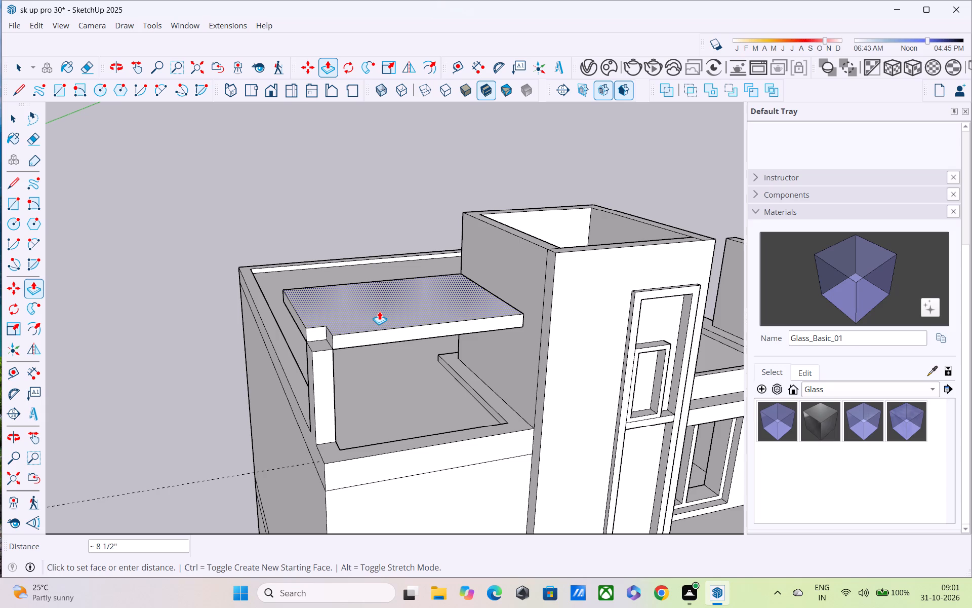
type("10\"")
key("Return")
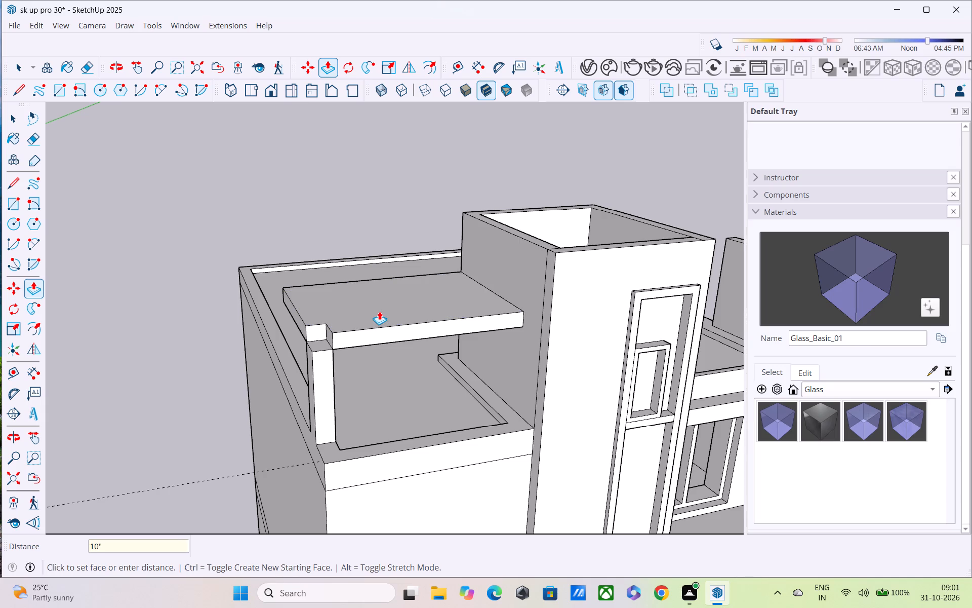
Push/Pull the small notch face above the pillar's outer corner so it fills out flush with the canopy slab's front face.
scroll(379, 311, "up", 2)
left_click(302, 345)
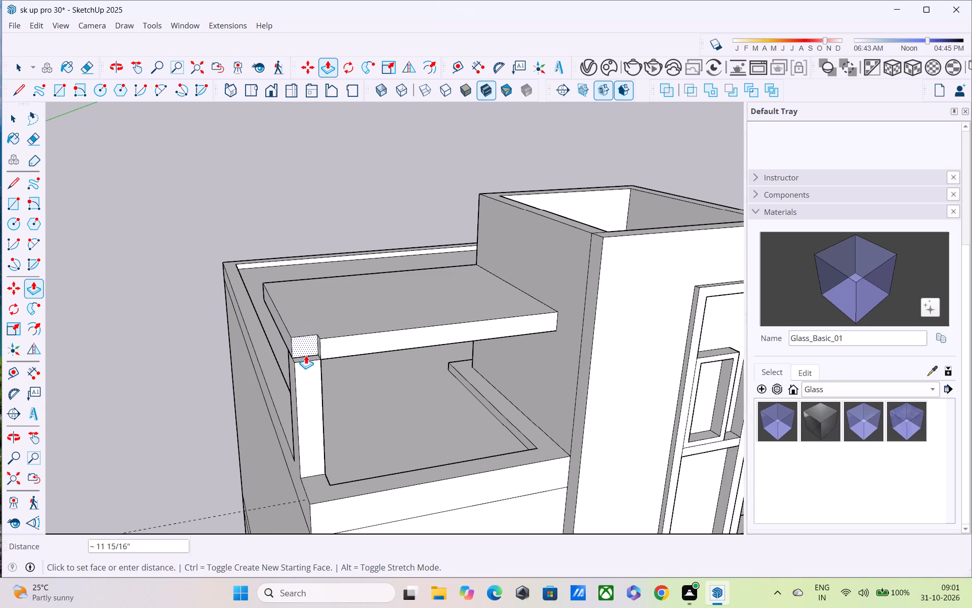
left_click(306, 362)
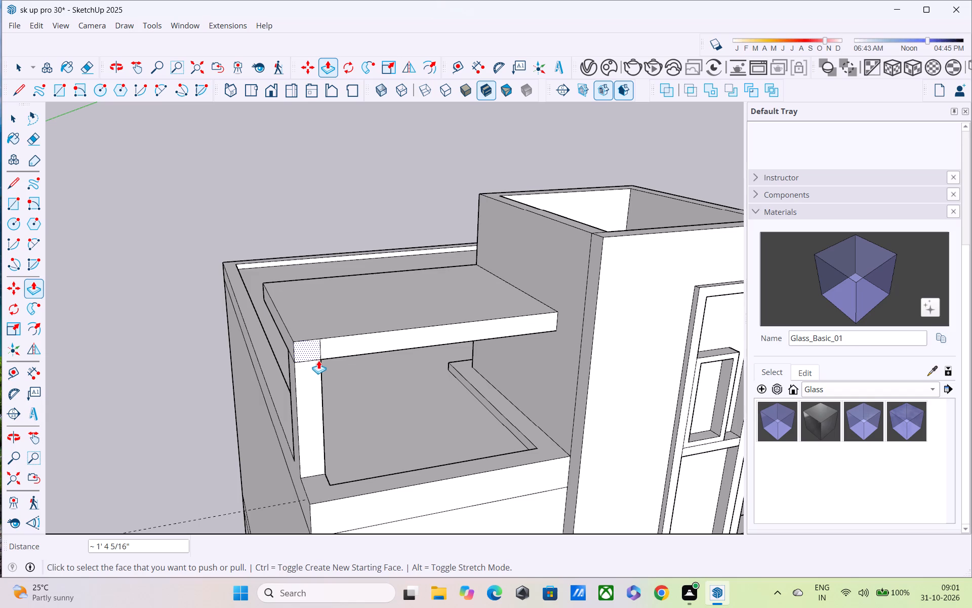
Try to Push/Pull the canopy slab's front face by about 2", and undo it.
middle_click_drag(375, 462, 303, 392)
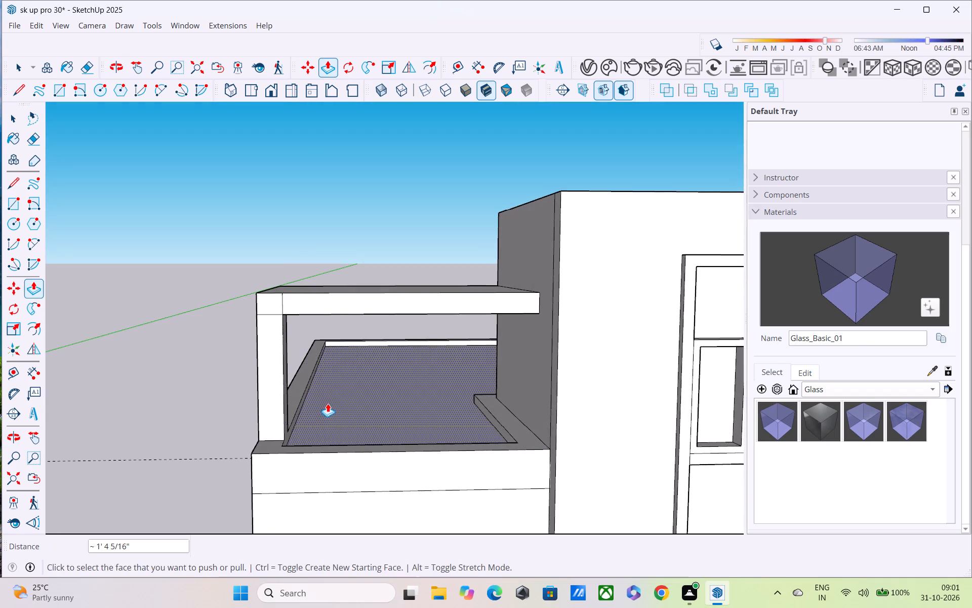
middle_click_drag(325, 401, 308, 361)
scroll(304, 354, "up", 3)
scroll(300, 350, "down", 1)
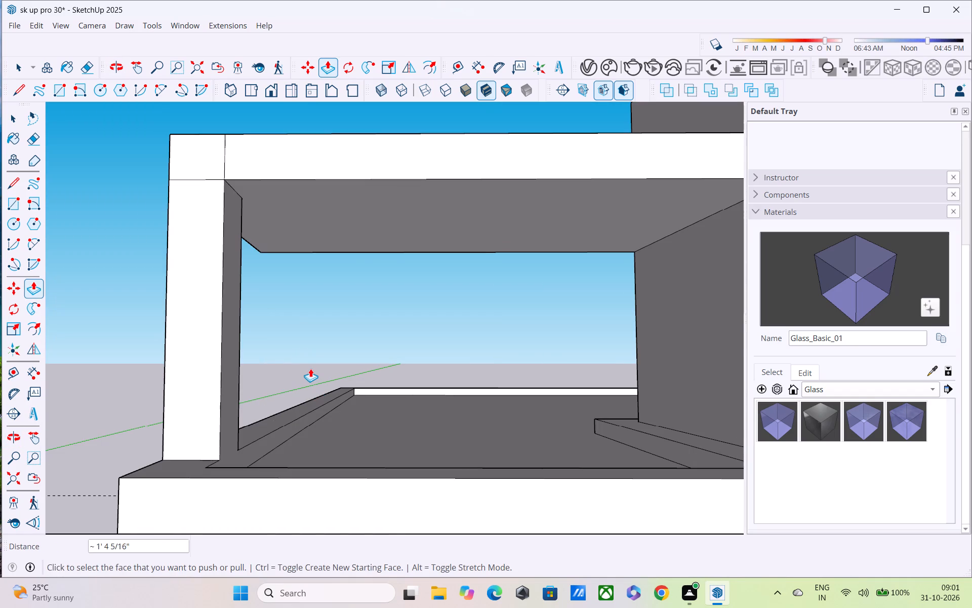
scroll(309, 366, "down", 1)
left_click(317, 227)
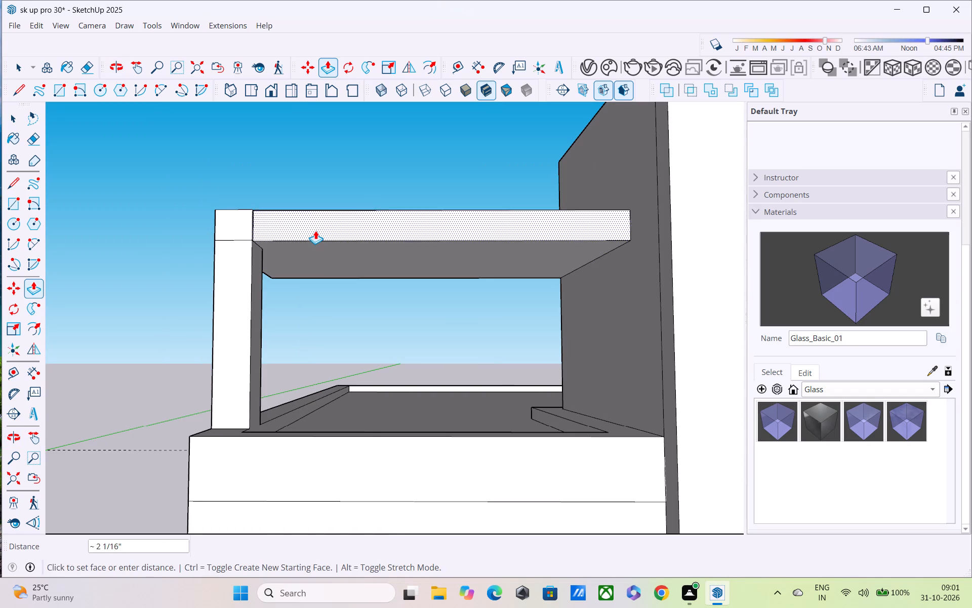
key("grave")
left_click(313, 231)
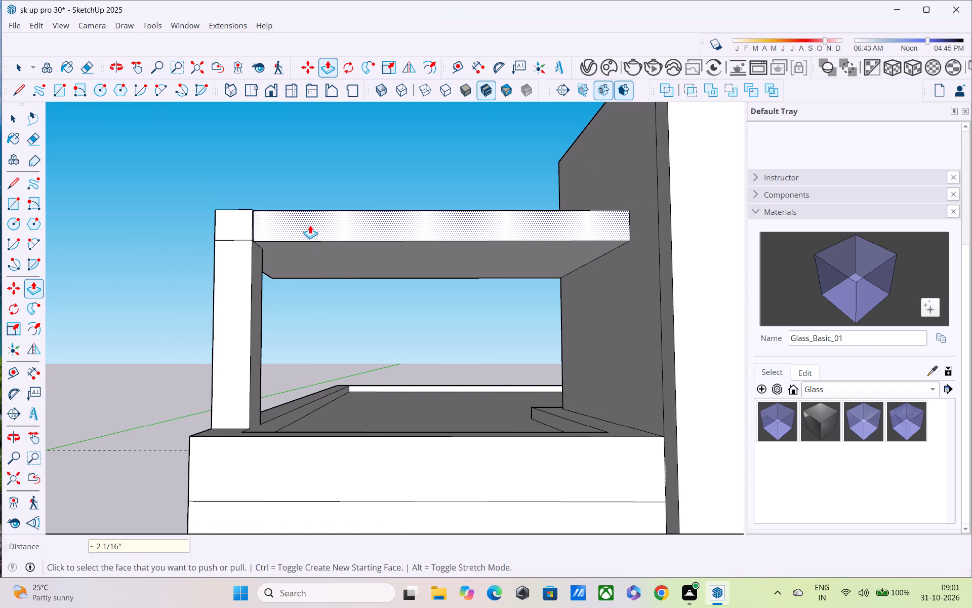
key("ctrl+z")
Push/Pull the canopy slab's front face outward, trying 1' and settling on 0.5', and repeat it on the corner face above the pillar.
left_click(309, 223)
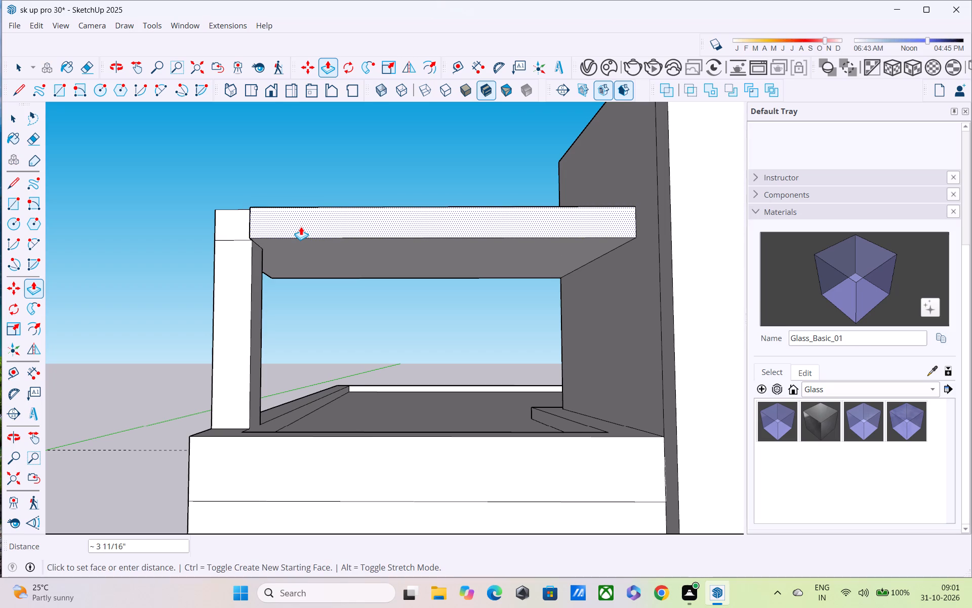
type("1'")
key("Return")
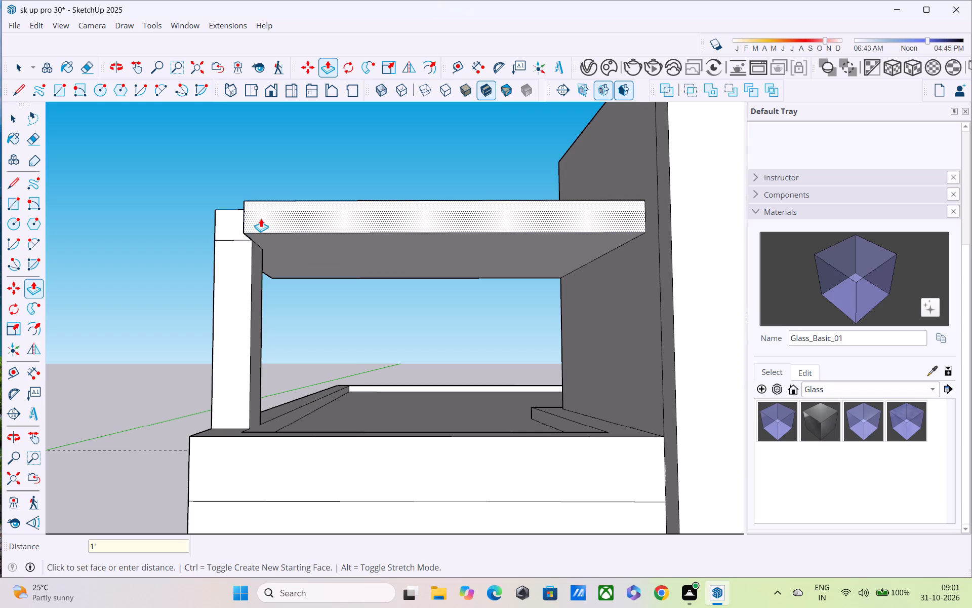
type("0.5'")
key("Return")
double_click(232, 218)
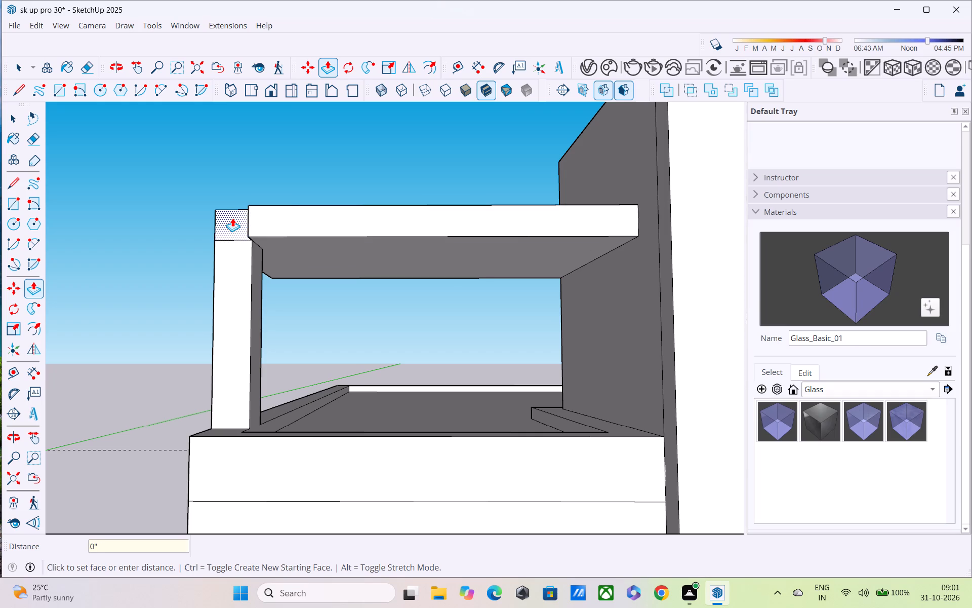
Push/Pull the canopy slab's rear face inward about 1' 4" from the stair tower's back corner.
middle_click_drag(274, 231, 415, 256)
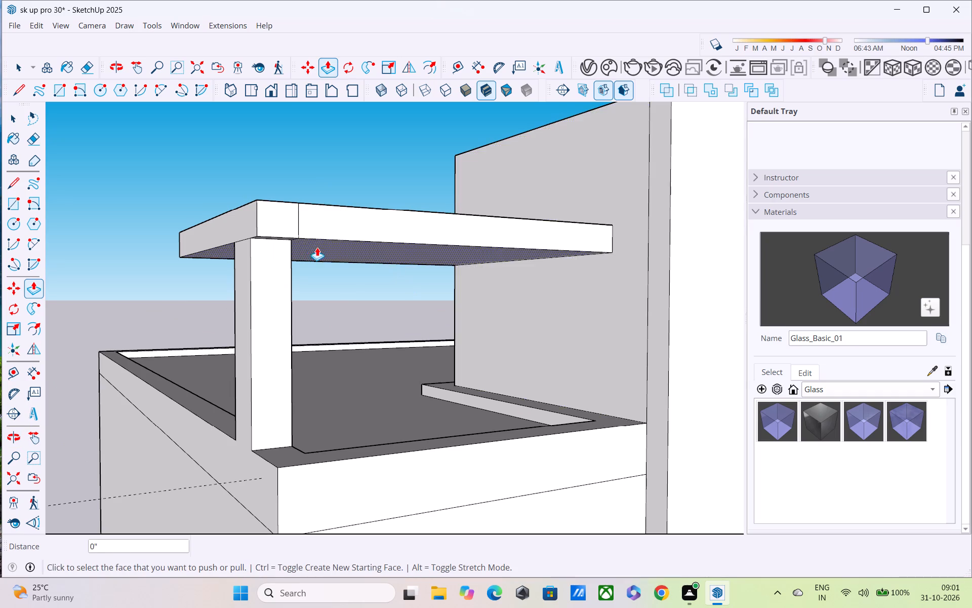
middle_click_drag(330, 256, 588, 280)
middle_click_drag(539, 275, 635, 331)
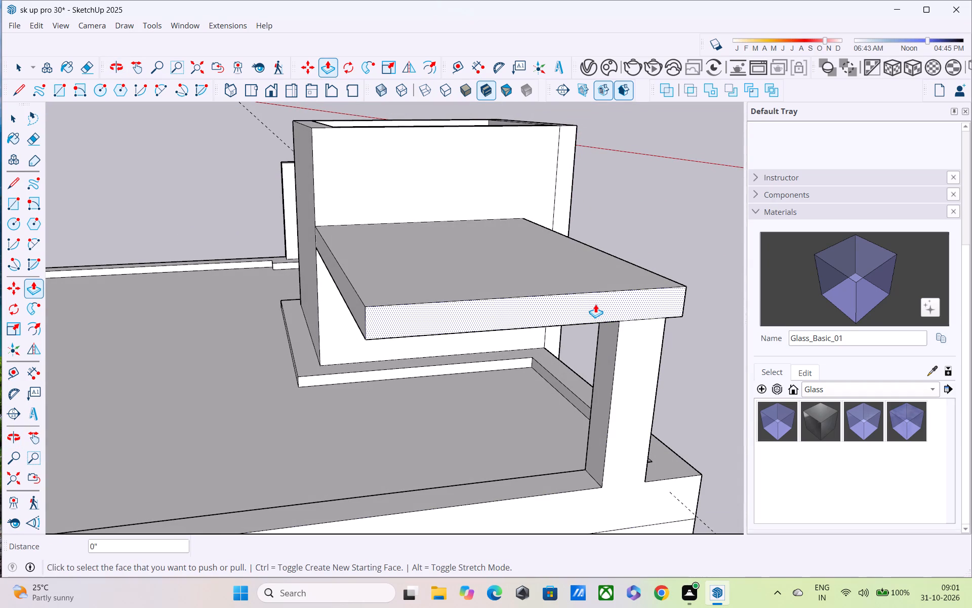
middle_click_drag(484, 324, 624, 229)
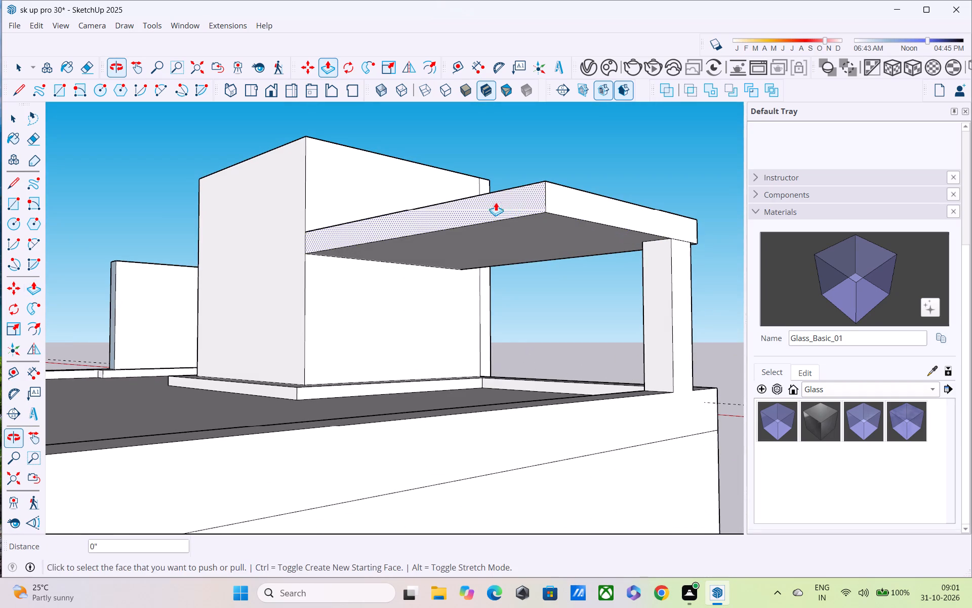
left_click(492, 202)
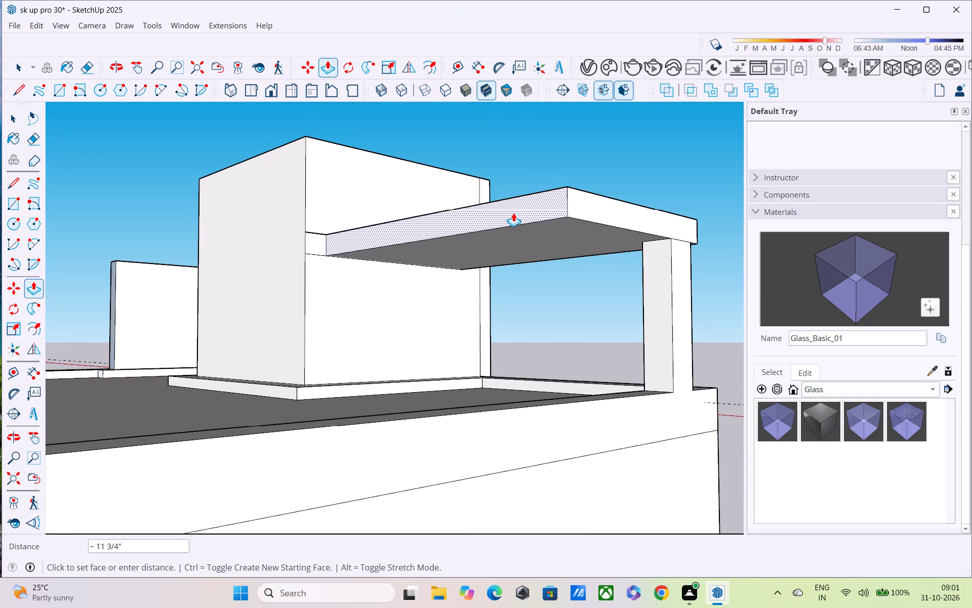
left_click(520, 215)
Examine the canopy slab's overhang and its fit with the pillar, stair tower and front facade from several sides.
middle_click_drag(678, 268, 546, 252)
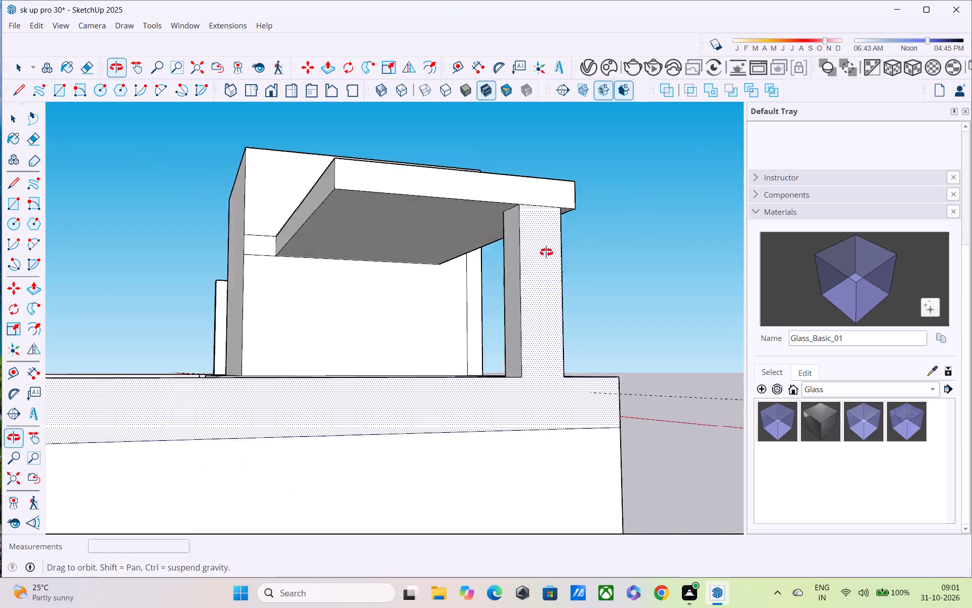
middle_click_drag(546, 252, 524, 250)
scroll(484, 246, "down", 3)
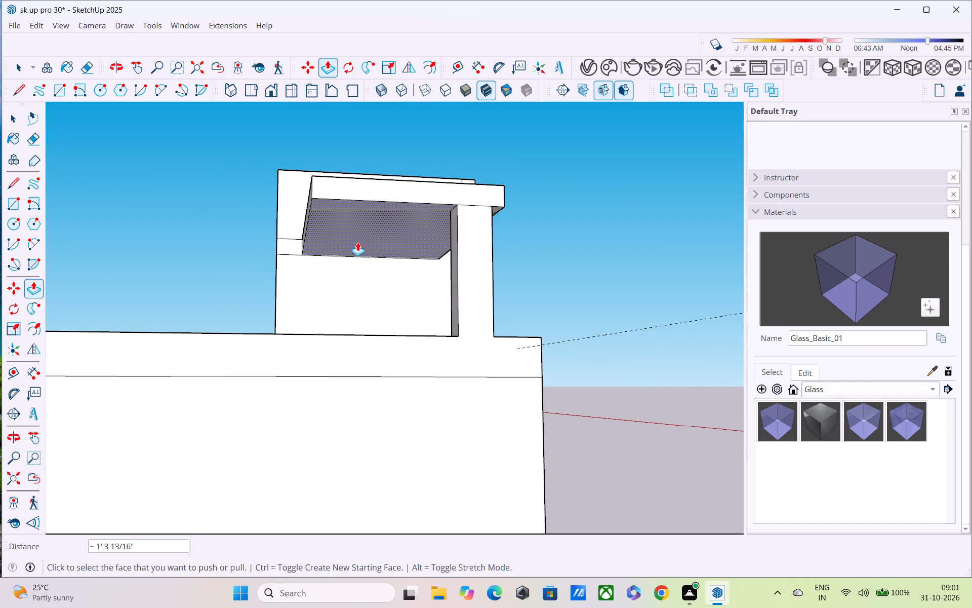
middle_click_drag(359, 249, 346, 208)
scroll(347, 224, "up", 2)
middle_click_drag(346, 229, 526, 283)
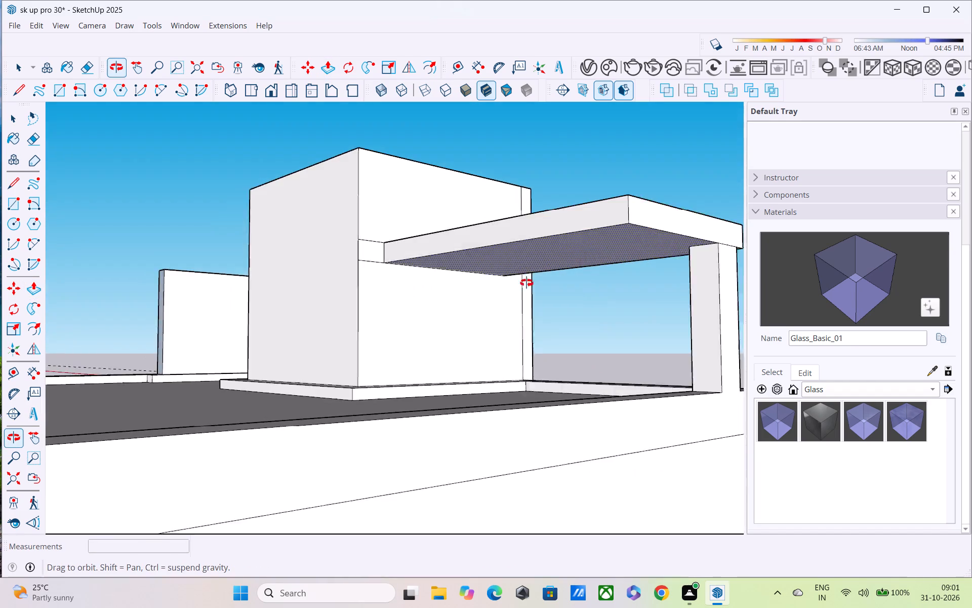
middle_click_drag(526, 283, 537, 280)
scroll(645, 280, "down", 4)
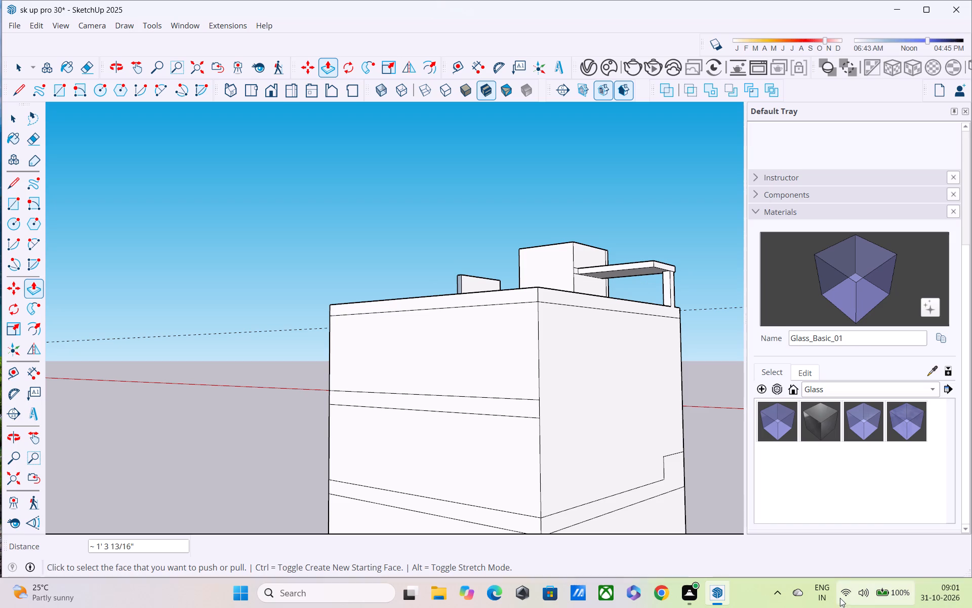
middle_click_drag(887, 529, 674, 542)
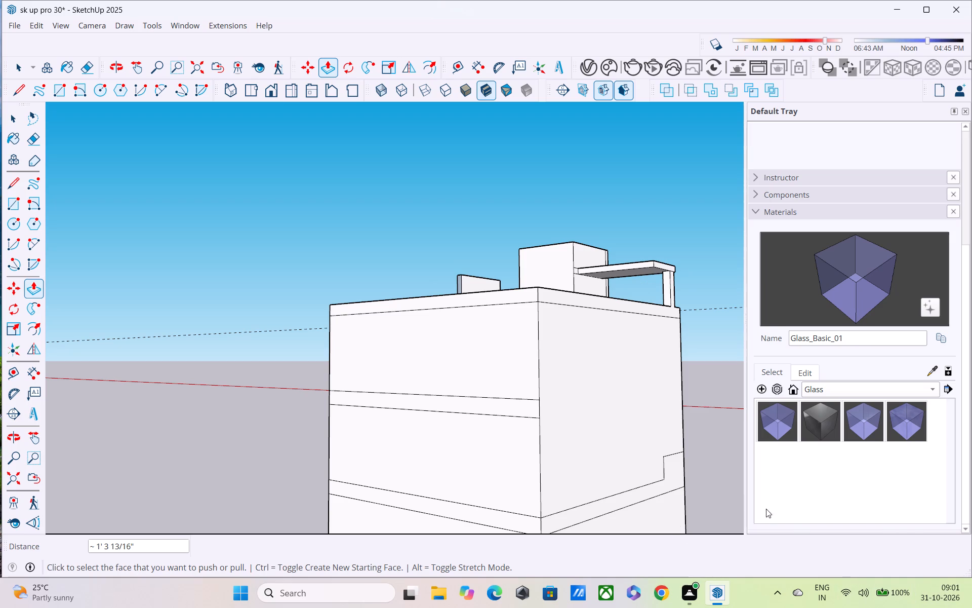
middle_click_drag(468, 339, 244, 311)
scroll(272, 285, "down", 4)
middle_click_drag(305, 315, 275, 266)
middle_click_drag(302, 228, 314, 378)
scroll(337, 256, "up", 3)
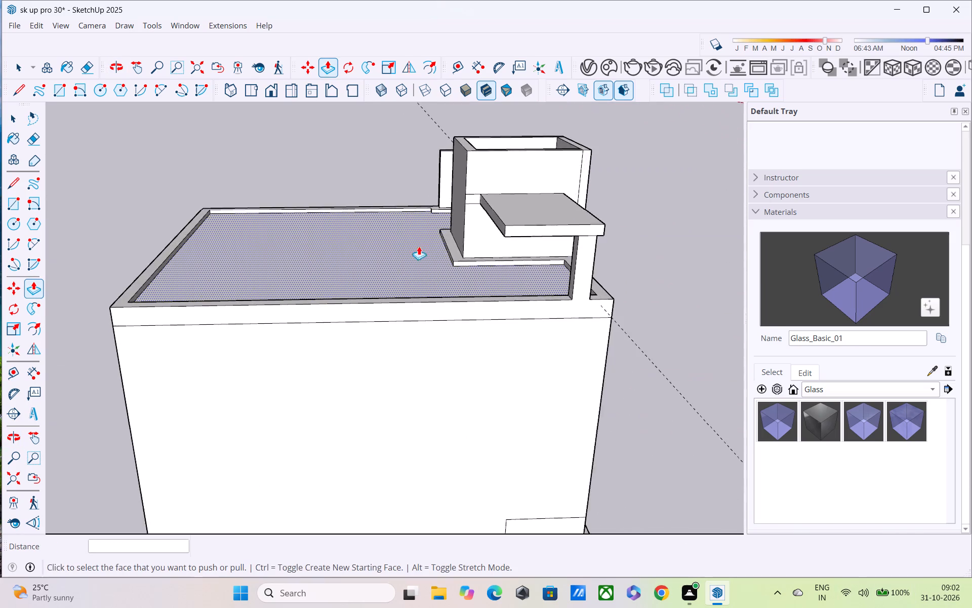
scroll(419, 246, "up", 5)
middle_click_drag(434, 245, 380, 239)
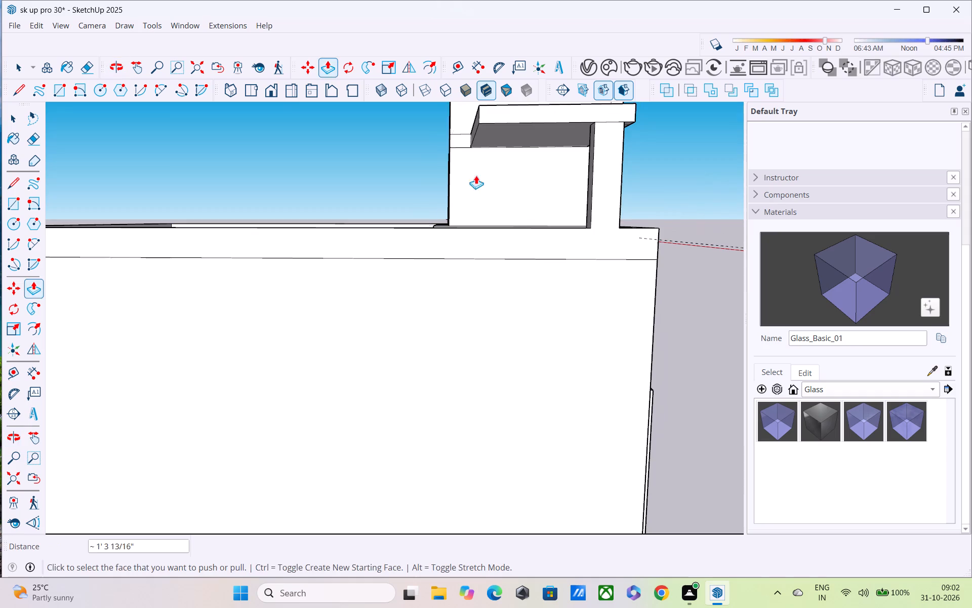
middle_click_drag(480, 177, 221, 216)
middle_click_drag(259, 228, 1, 95)
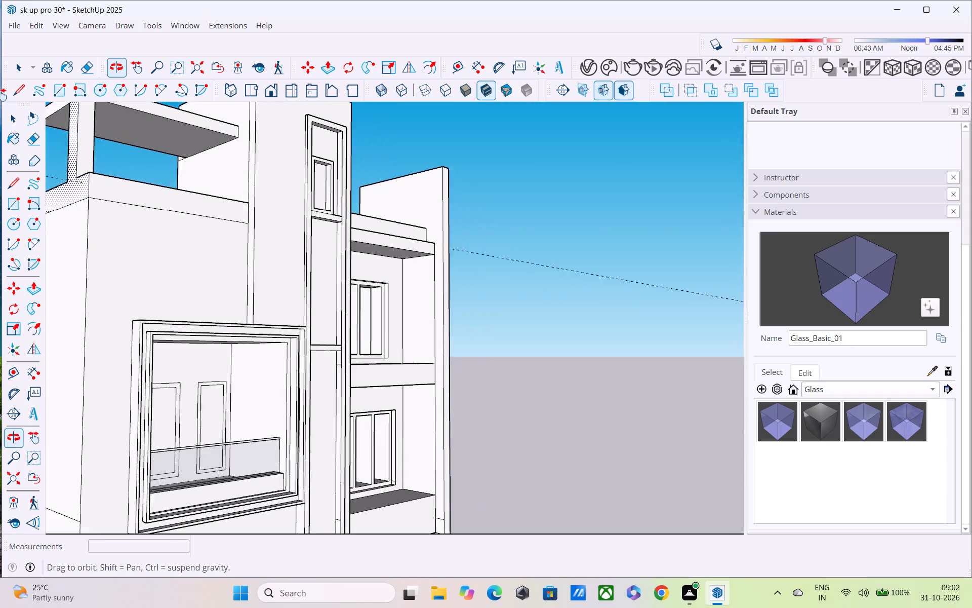
middle_click_drag(1, 95, 2, 90)
middle_click_drag(236, 171, 286, 335, "shift")
scroll(295, 355, "down", 1, "shift")
middle_click_drag(394, 389, 392, 384, "shift")
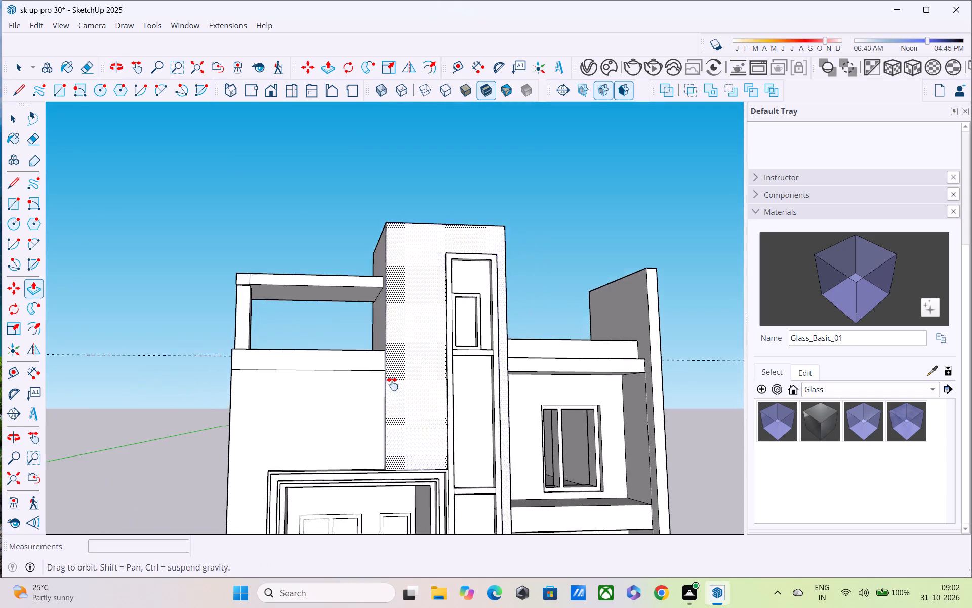
middle_click_drag(392, 384, 346, 281, "shift")
middle_click_drag(308, 211, 407, 265)
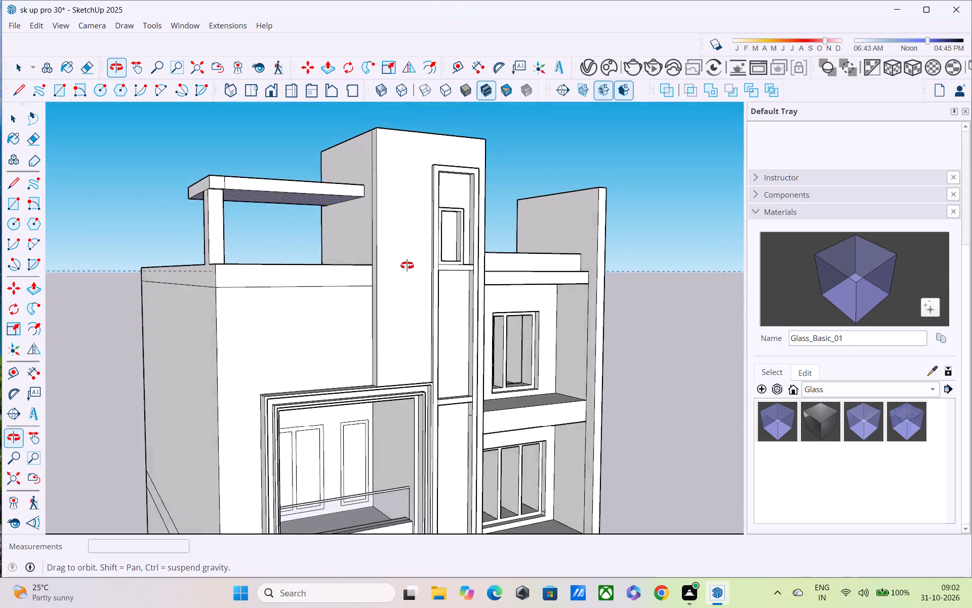
Push/Pull the pillar's rear face back along the roof border about 5' 5", and a further 4' 6", to form a side wall.
middle_click_drag(407, 265, 814, 300)
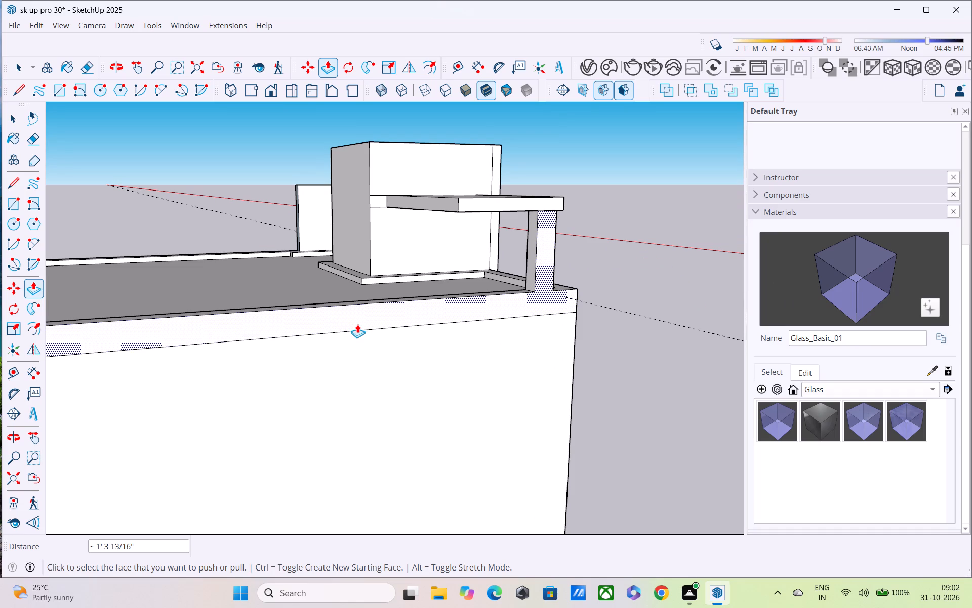
key("p")
left_click(531, 264)
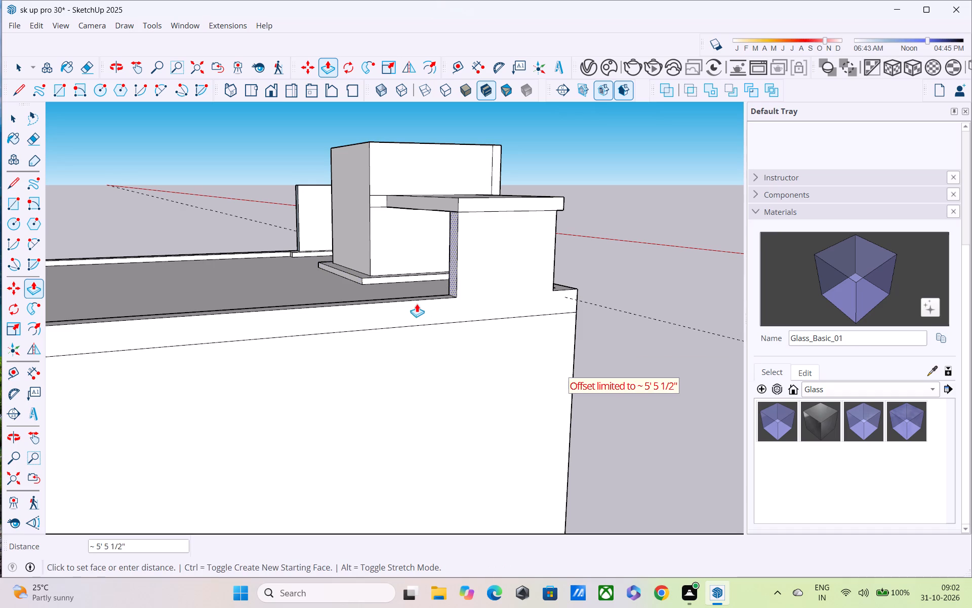
left_click(416, 281)
left_click_drag(452, 254, 426, 277)
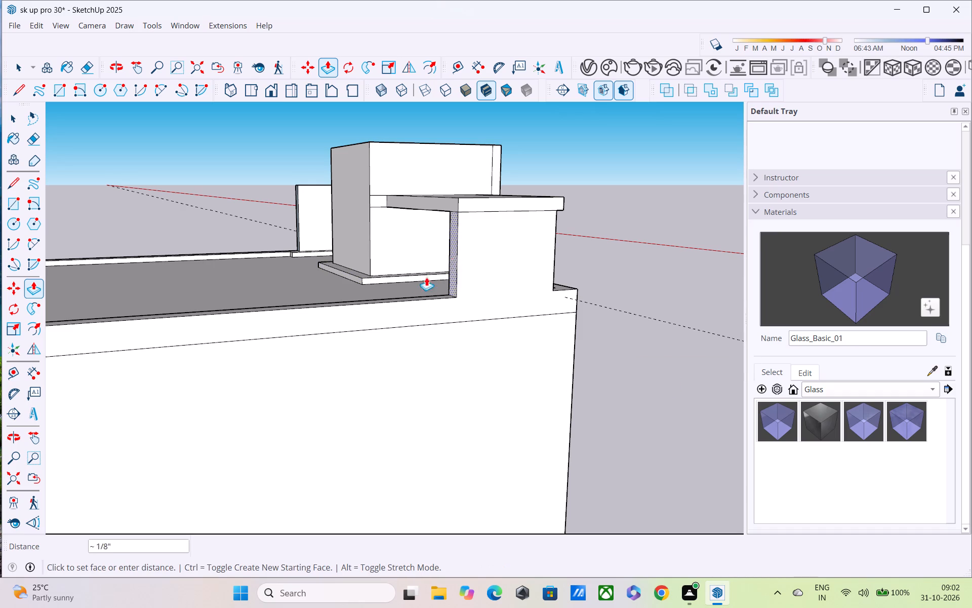
left_click_drag(426, 277, 383, 286)
Examine the new side wall's length and position relative to the canopy slab and roof border from front, side and rear.
middle_click_drag(390, 267, 23, 281)
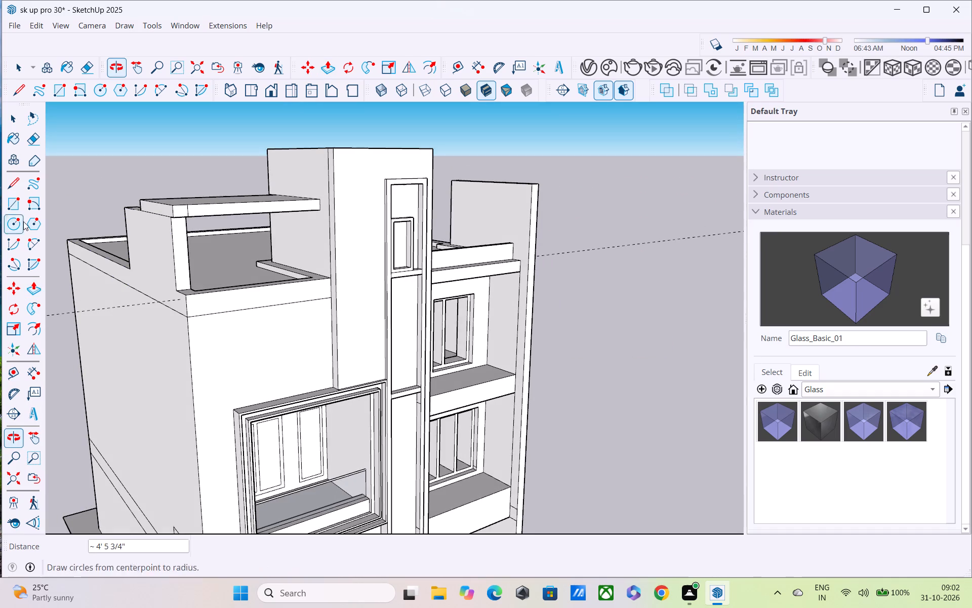
scroll(25, 217, "down", 4)
scroll(144, 204, "up", 1)
scroll(144, 204, "down", 2)
middle_click_drag(155, 208, 437, 213)
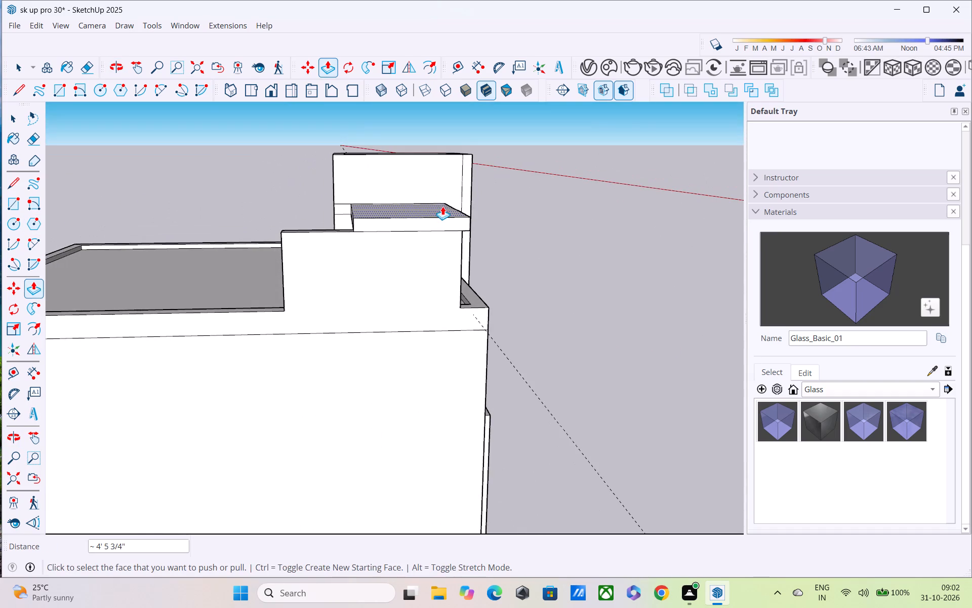
scroll(440, 212, "down", 1)
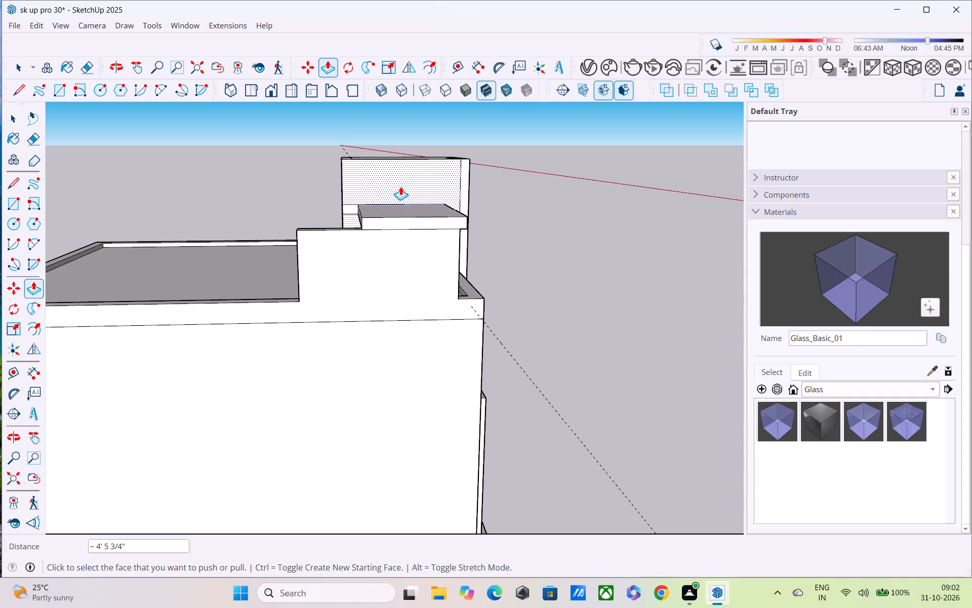
scroll(405, 197, "down", 1)
middle_click_drag(304, 266, 434, 270)
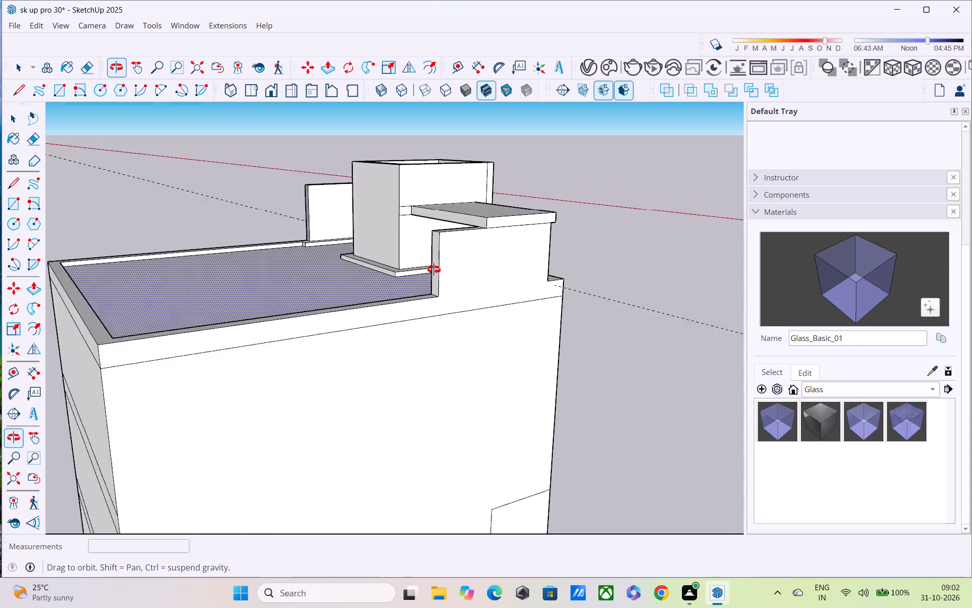
middle_click_drag(434, 270, 518, 248)
scroll(524, 238, "up", 2)
middle_click_drag(521, 236, 412, 261)
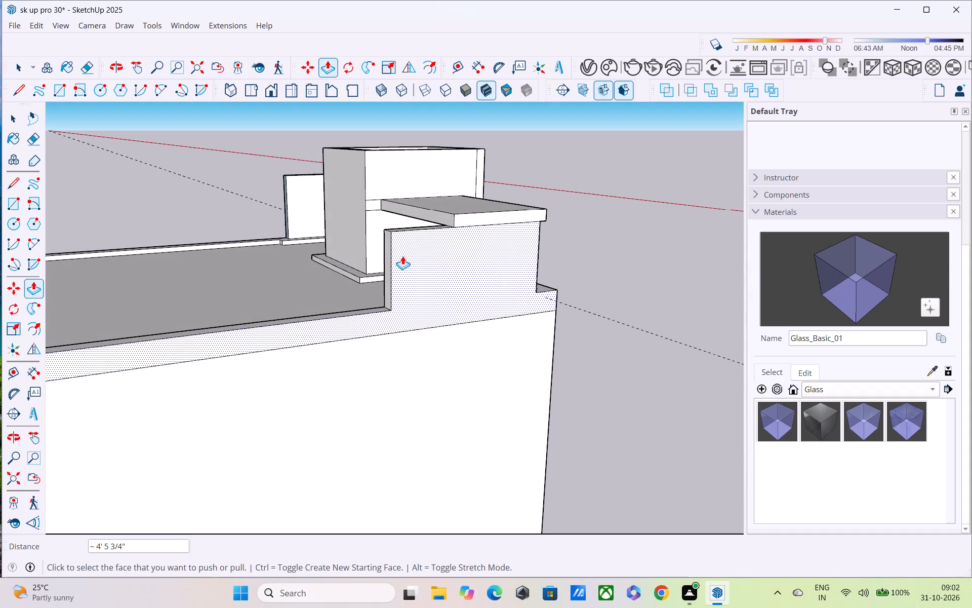
middle_click_drag(546, 207, 5, 229)
scroll(111, 227, "up", 4)
middle_click_drag(202, 204, 80, 133)
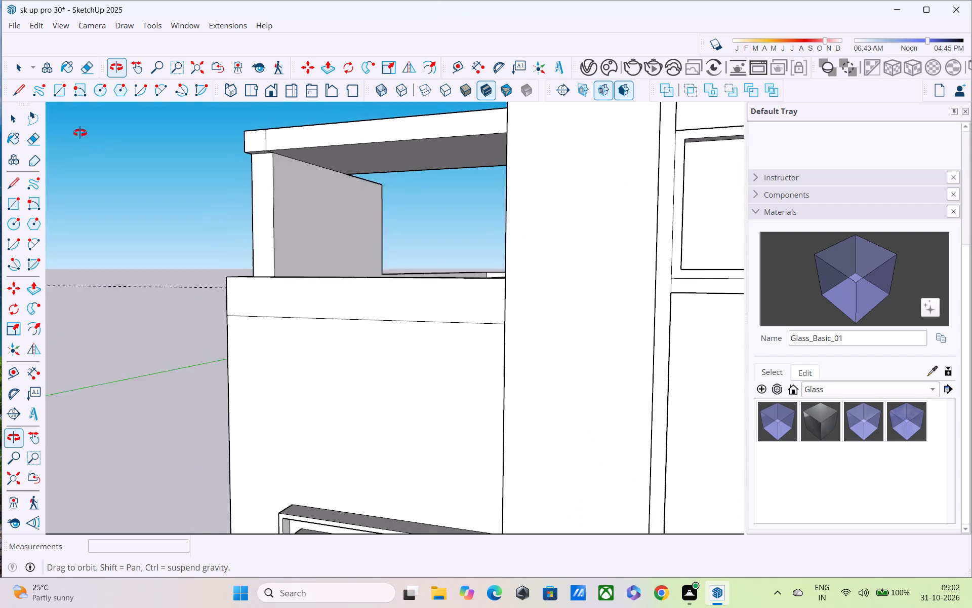
middle_click_drag(80, 133, 60, 118)
Draw lines on the side wall's inner face to outline a full-height strip 1' wide at its front end.
key("l")
scroll(188, 168, "up", 3)
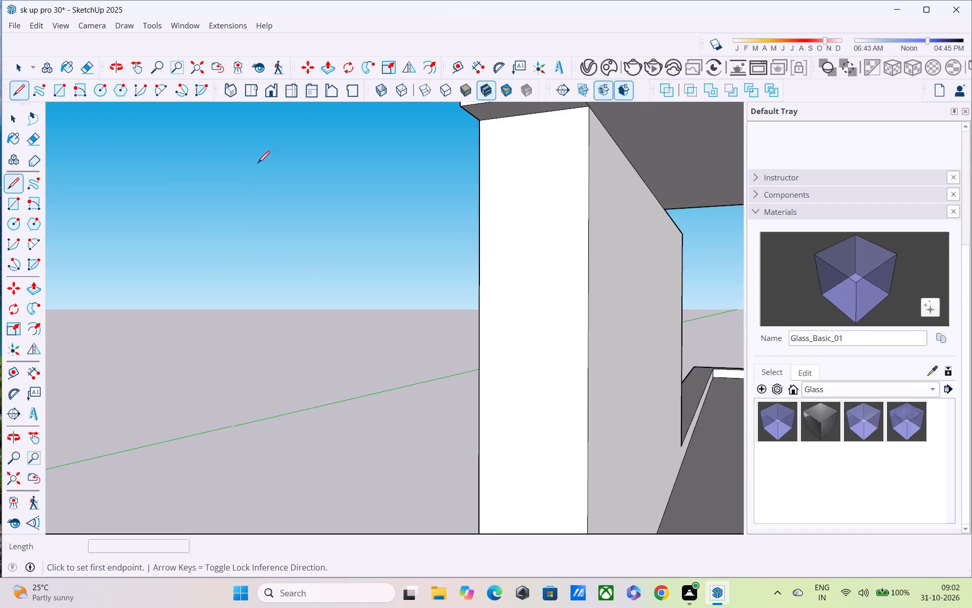
scroll(265, 164, "down", 3)
middle_click_drag(356, 158, 290, 186)
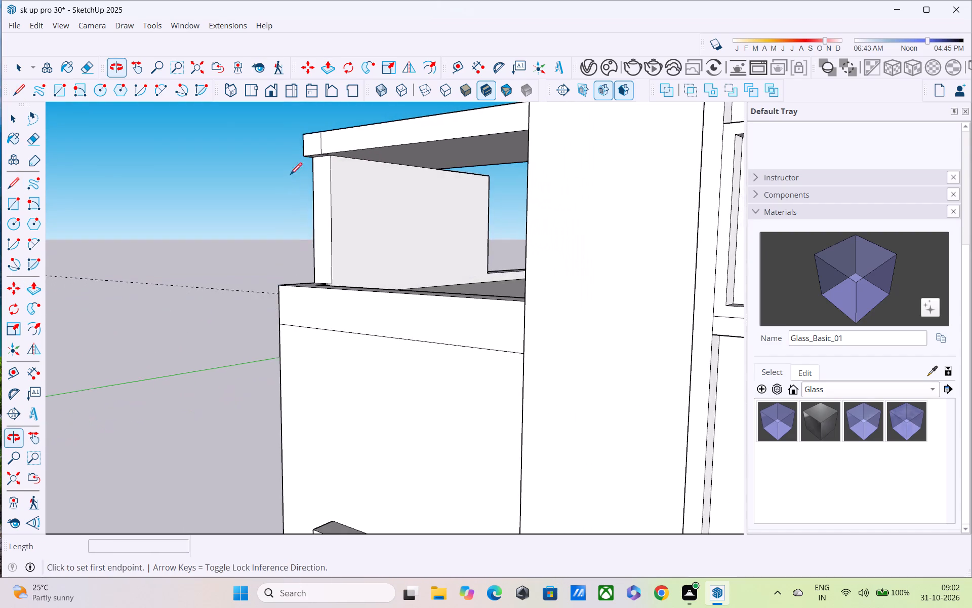
scroll(301, 167, "up", 4)
scroll(333, 166, "down", 5)
middle_click_drag(367, 180, 281, 138)
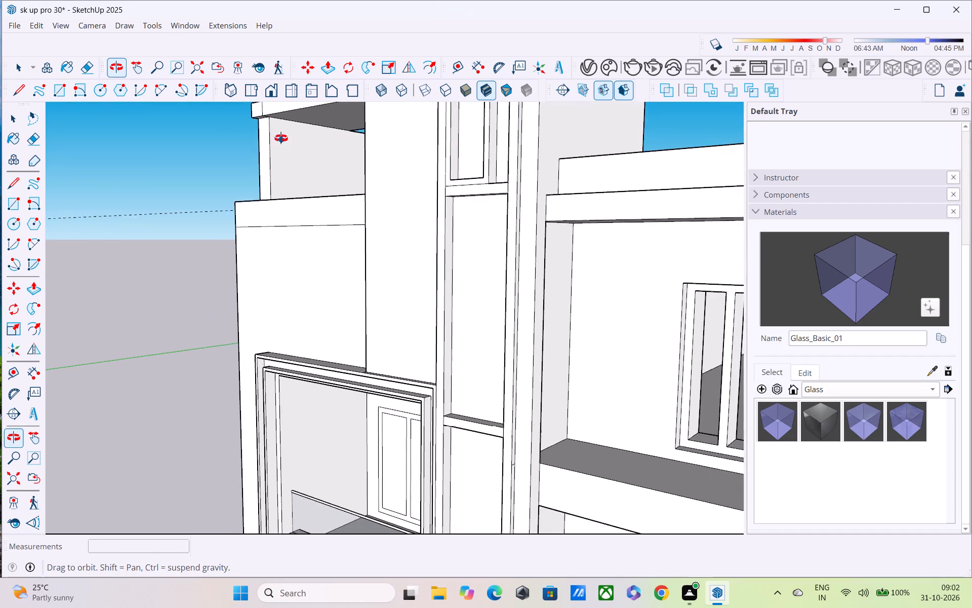
middle_click_drag(281, 138, 281, 135)
scroll(279, 119, "up", 4)
left_click(270, 123)
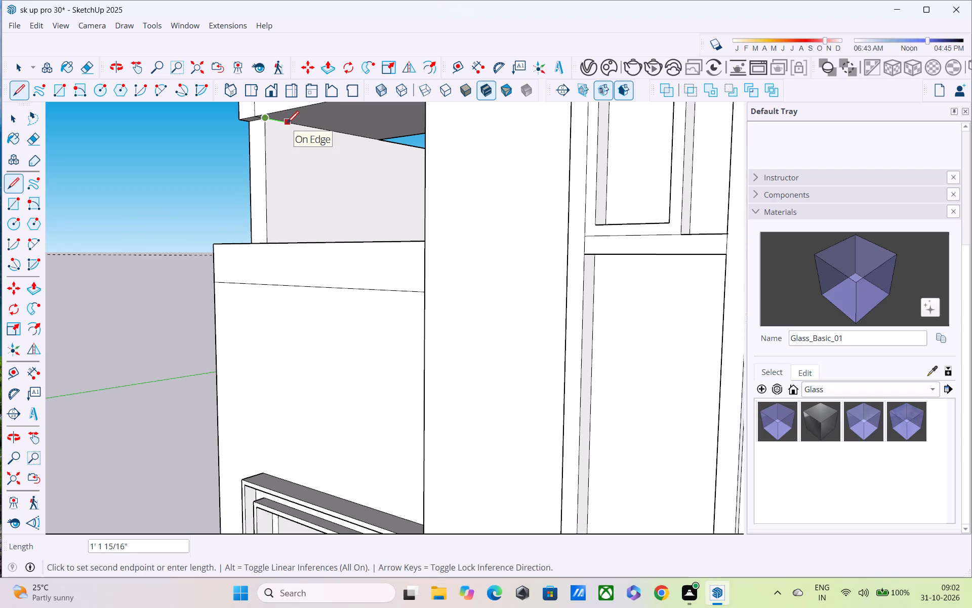
type("1'")
key("Return")
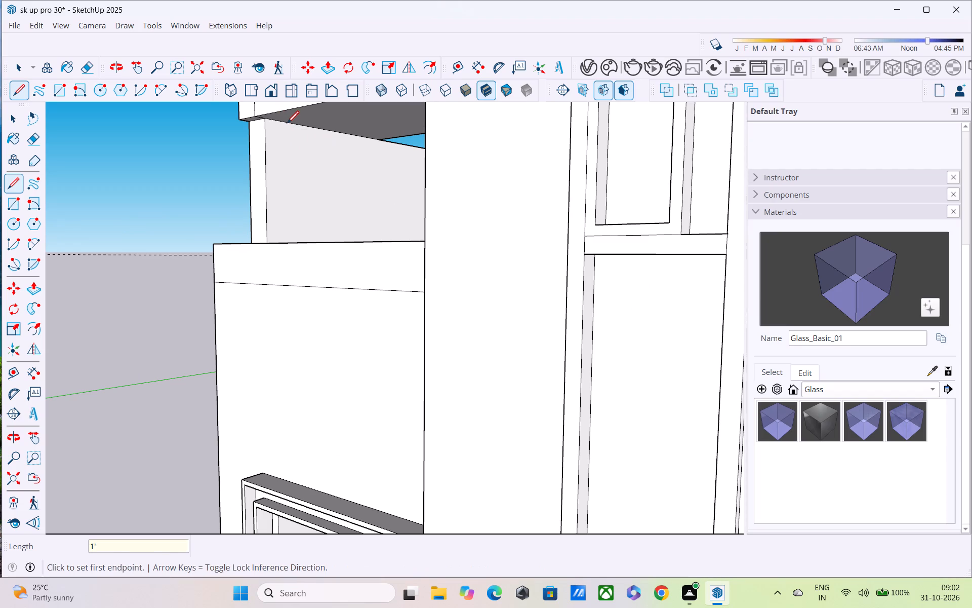
left_click(282, 124)
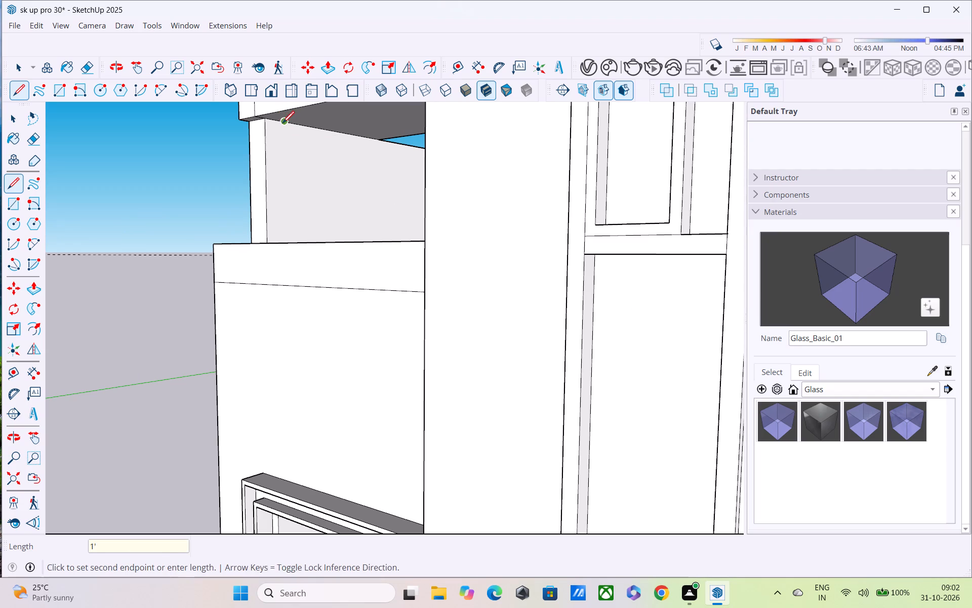
middle_click_drag(299, 207, 301, 258)
scroll(280, 250, "up", 2)
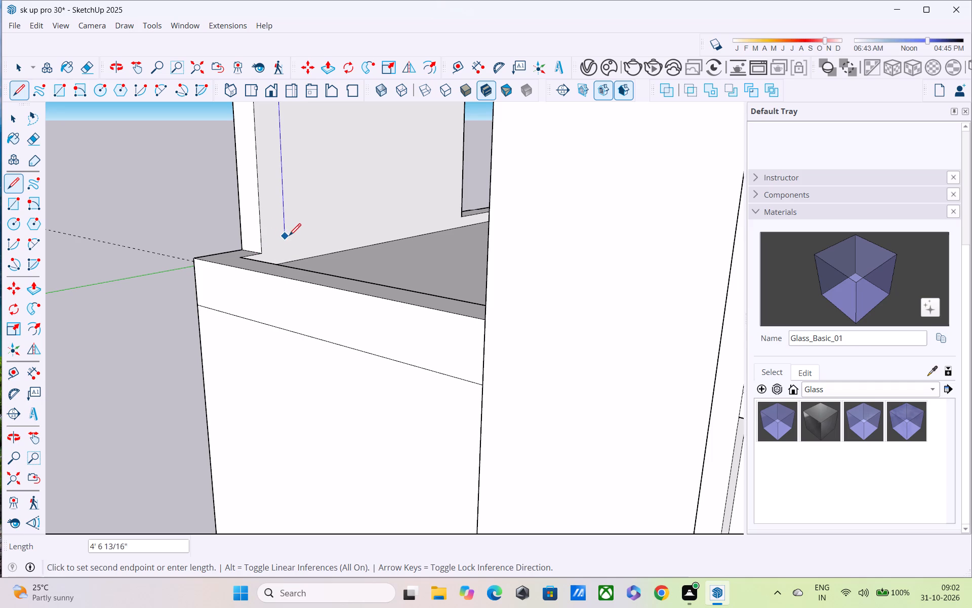
left_click(290, 245)
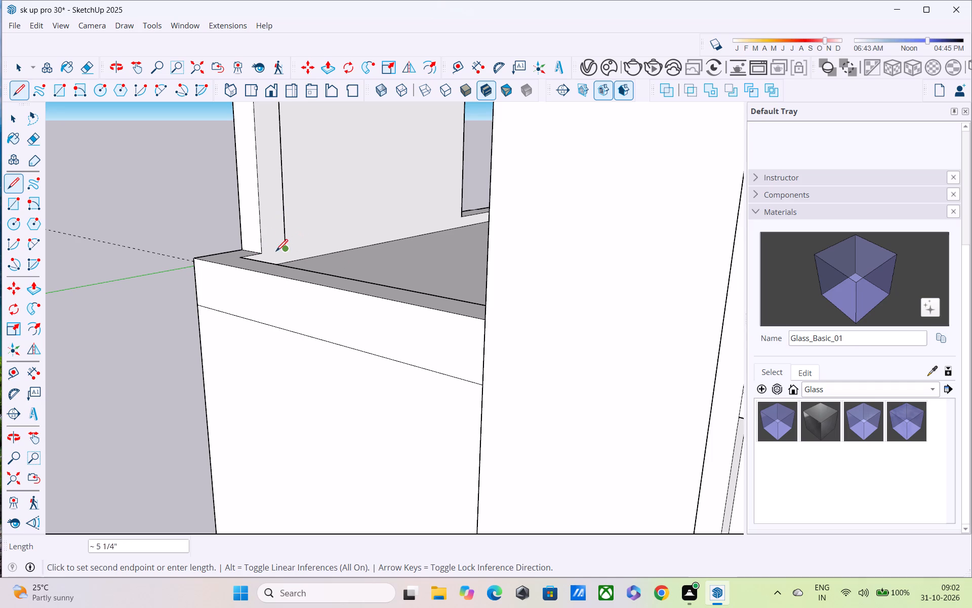
left_click(263, 255)
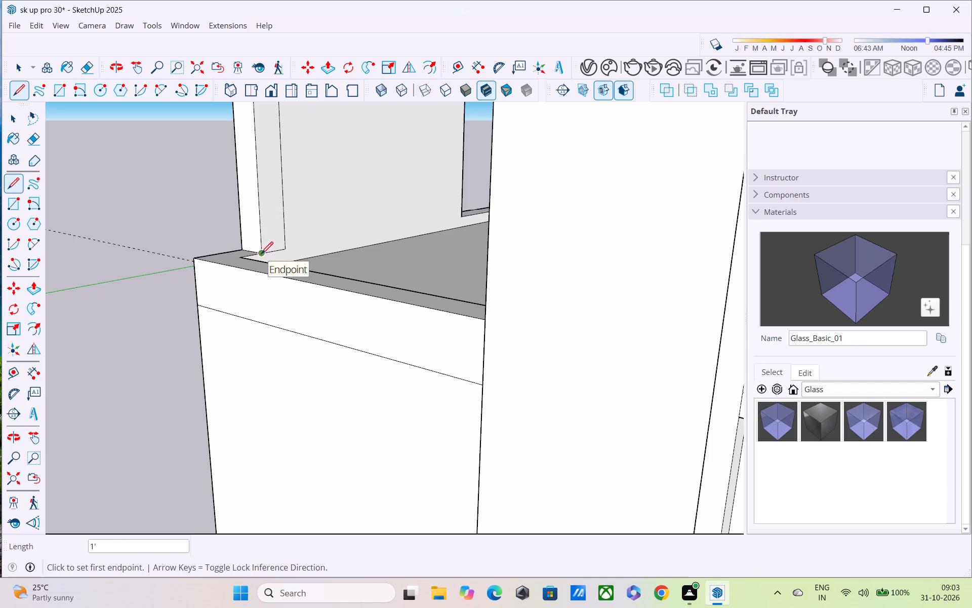
scroll(255, 247, "down", 5)
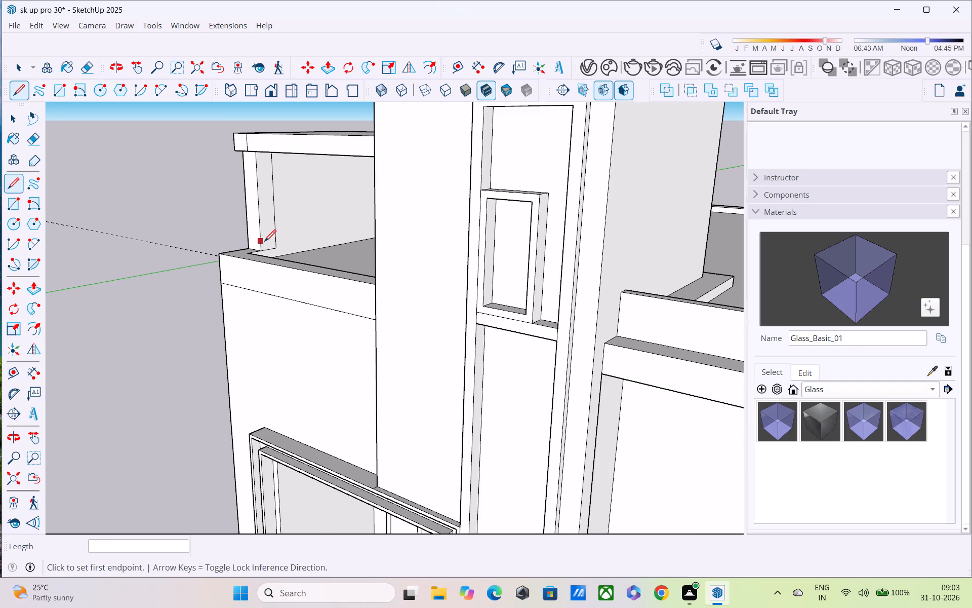
scroll(264, 246, "down", 2)
key("space")
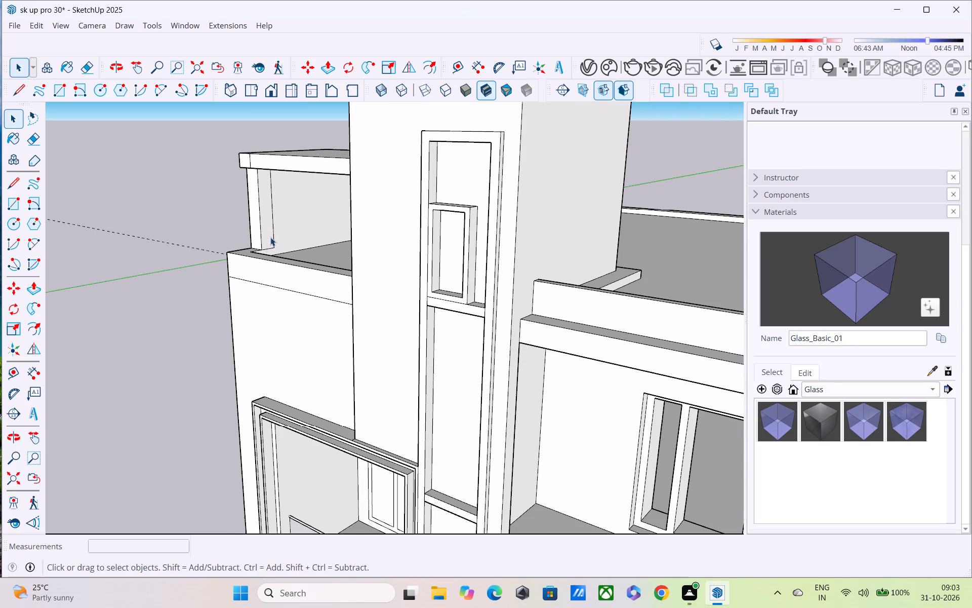
Push/Pull the recessed roof floor up about 5 7/16", flush with the top of the surrounding border.
scroll(270, 237, "up", 2)
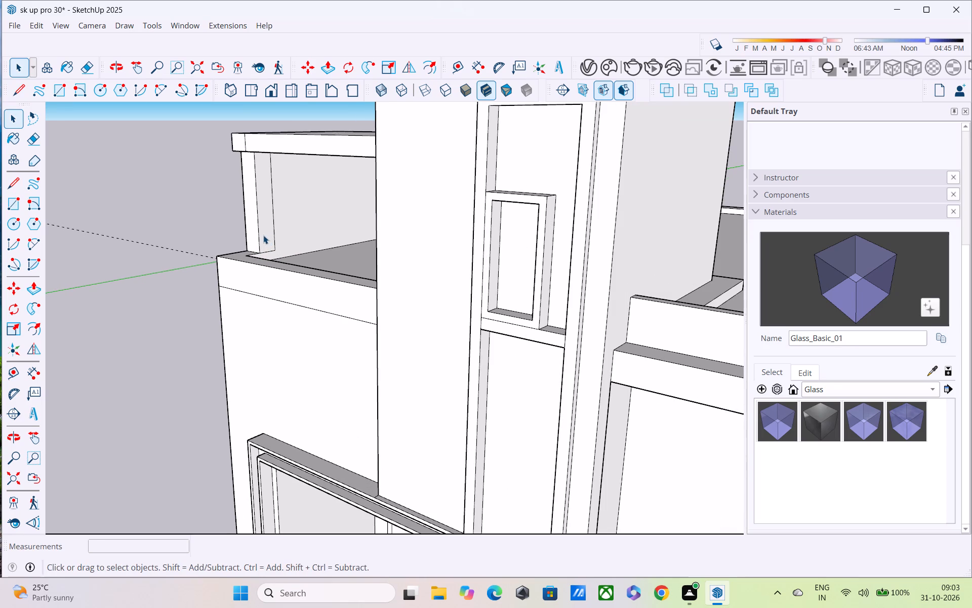
middle_click_drag(266, 236, 470, 118)
middle_click_drag(480, 179, 473, 252)
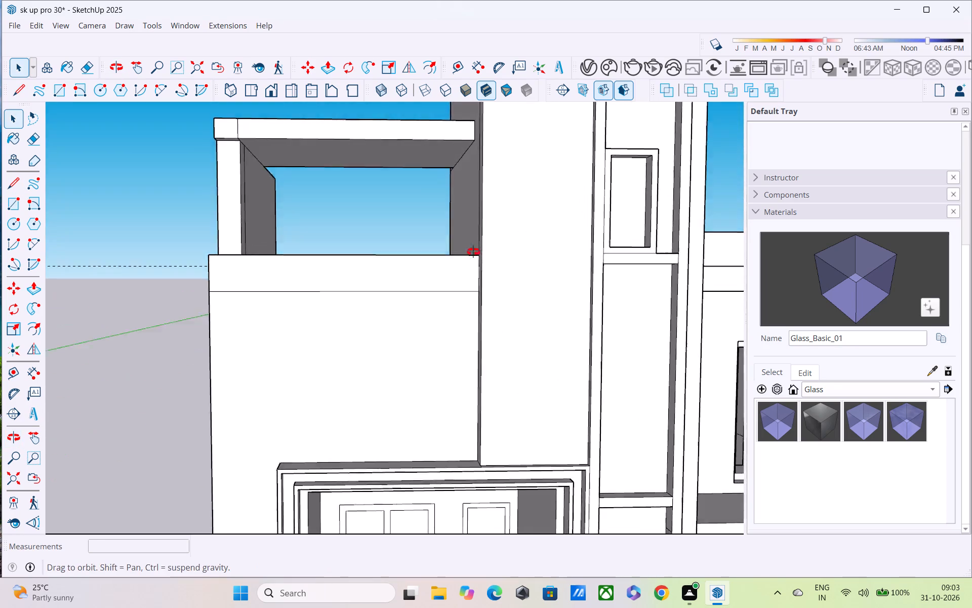
middle_click_drag(473, 252, 300, 347)
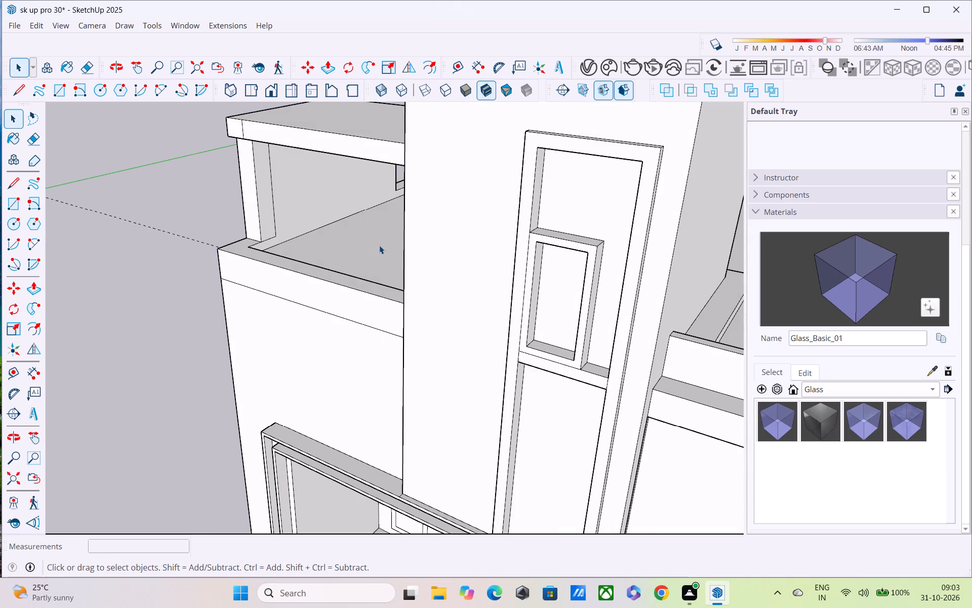
key("p")
left_click(372, 238)
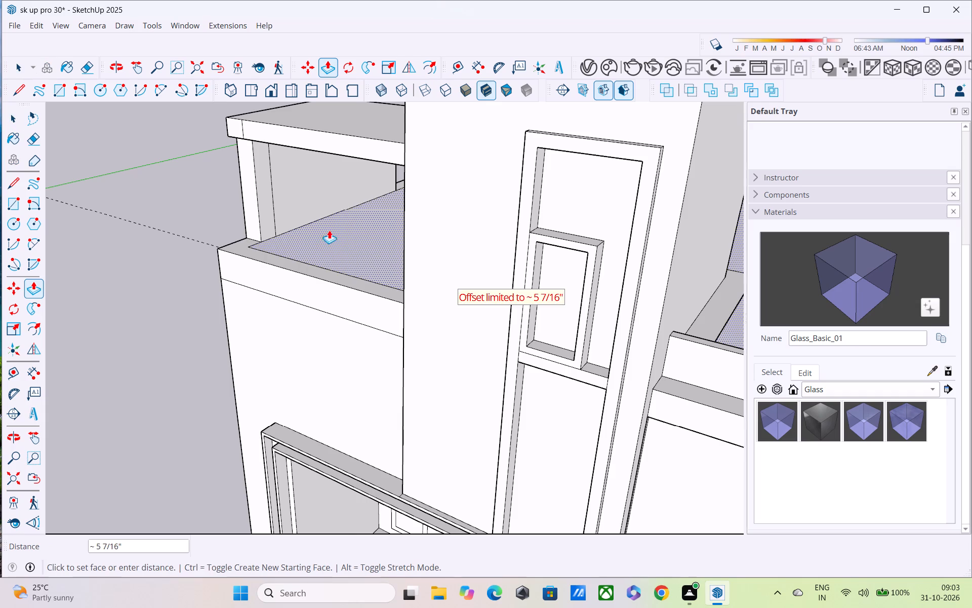
left_click(266, 257)
middle_click_drag(283, 226, 308, 165)
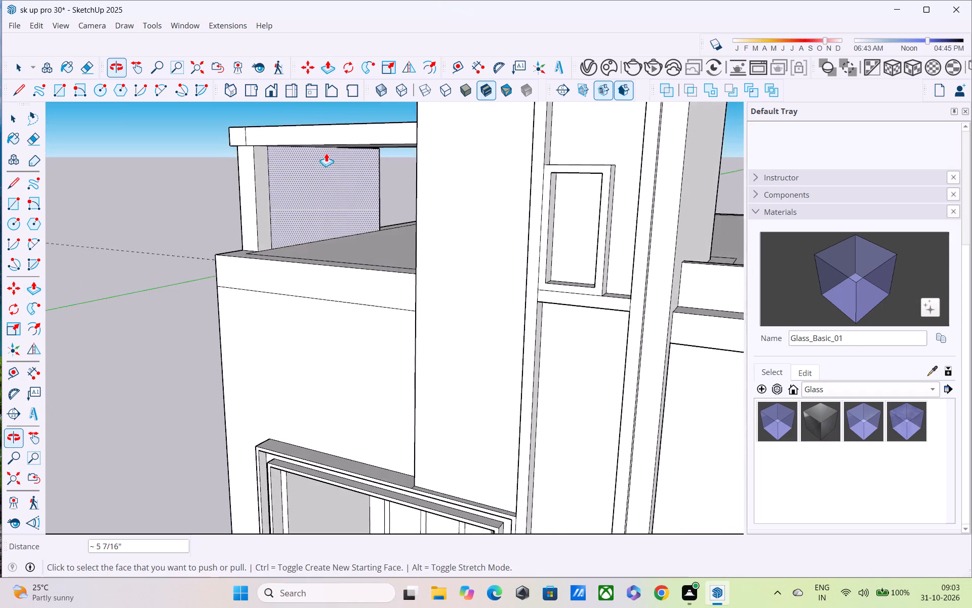
scroll(326, 153, "down", 3)
middle_click_drag(335, 181, 411, 188)
key("space")
Examine the side wall's marked strip, the canopy underside and the raised roof floor from the front and from below.
middle_click_drag(406, 207, 495, 209)
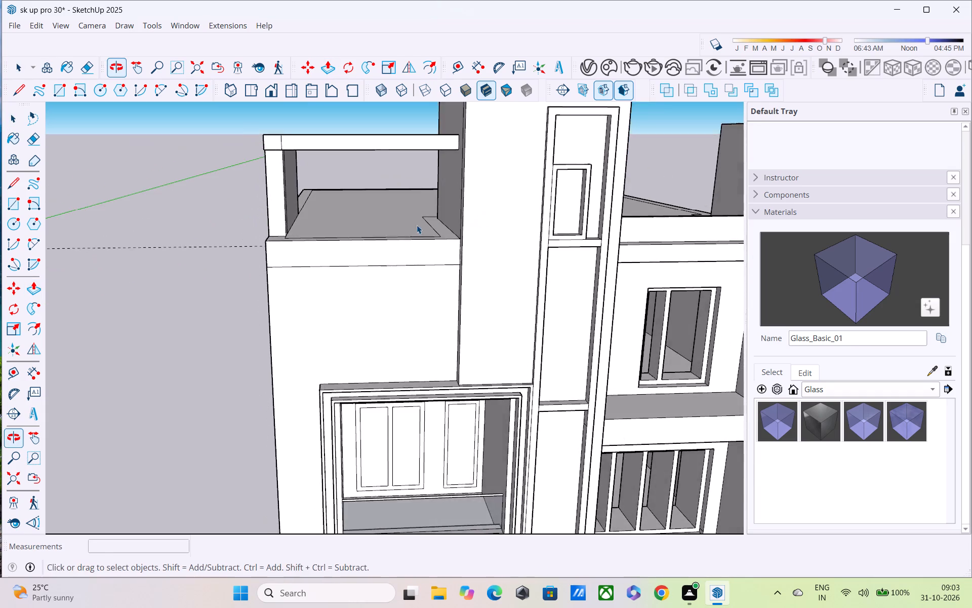
scroll(412, 226, "up", 2)
scroll(412, 226, "down", 1)
scroll(411, 226, "up", 1)
middle_click_drag(280, 197, 195, 197)
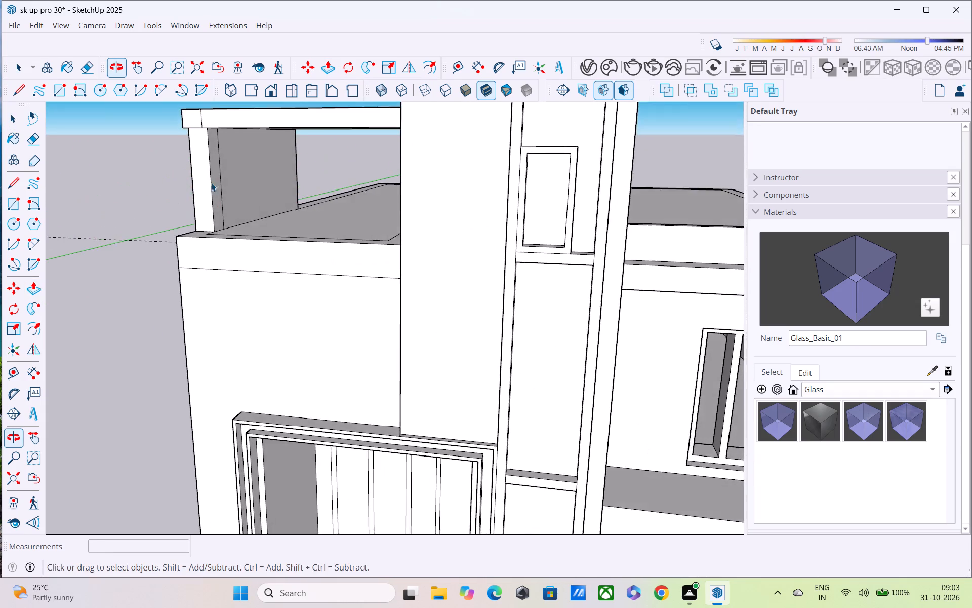
scroll(212, 183, "up", 4)
middle_click_drag(224, 182, 161, 145)
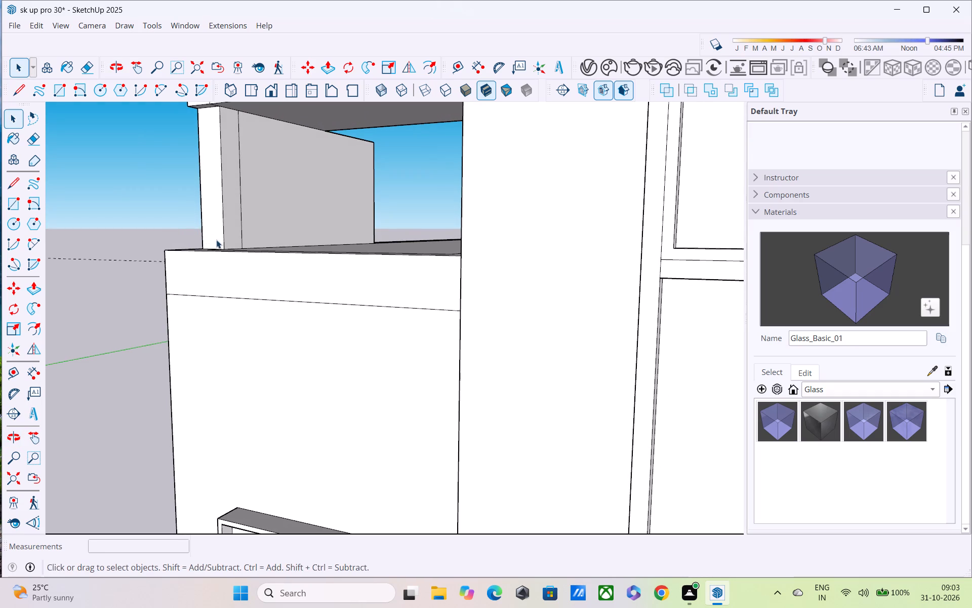
middle_click_drag(244, 236, 234, 226)
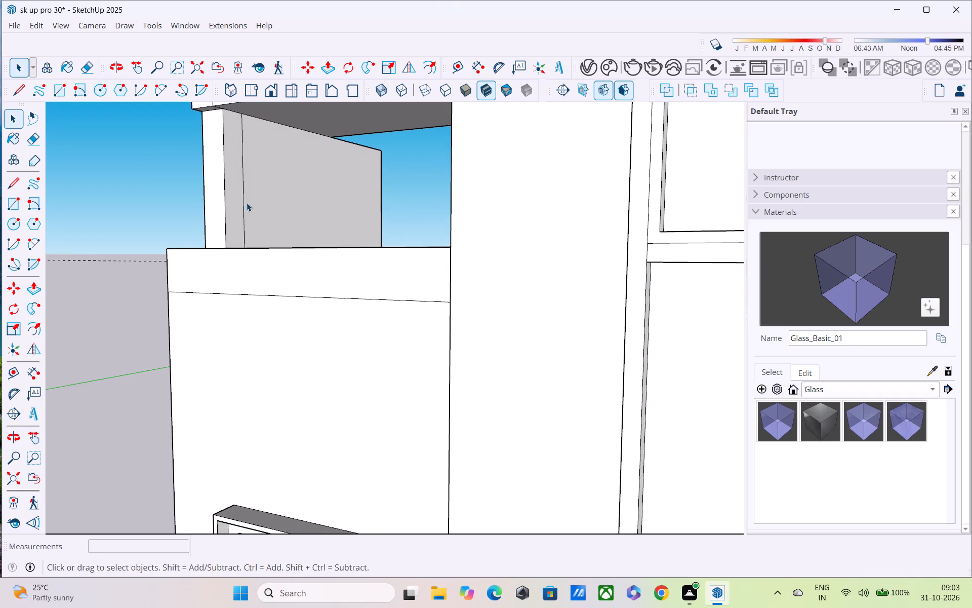
middle_click_drag(220, 221, 106, 223)
Draw a full-height rectangle about 9" wide and 5' high on the side wall's inner face, behind the 1' strip.
key("r")
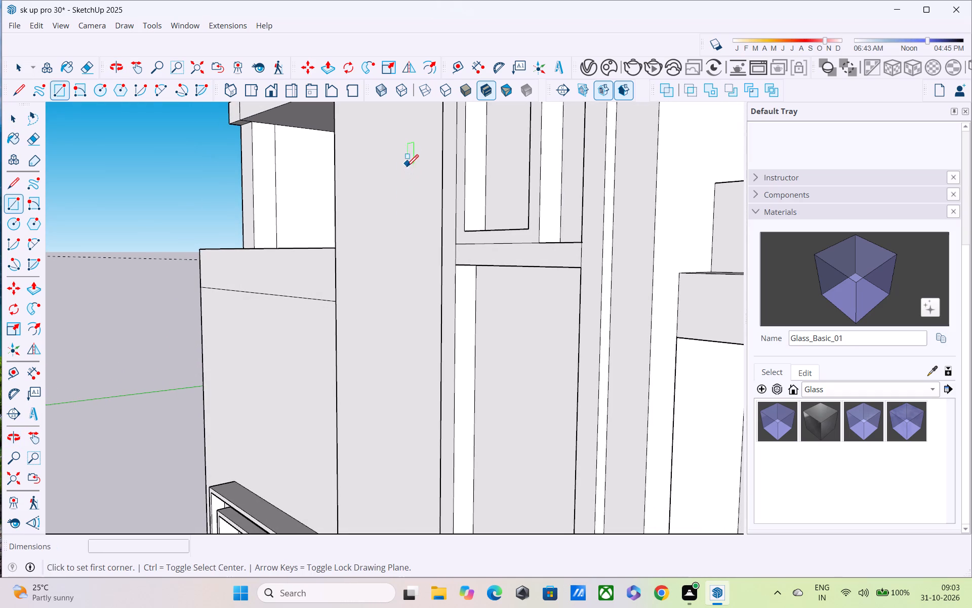
middle_click_drag(400, 176, 559, 277, "shift")
scroll(410, 225, "up", 3)
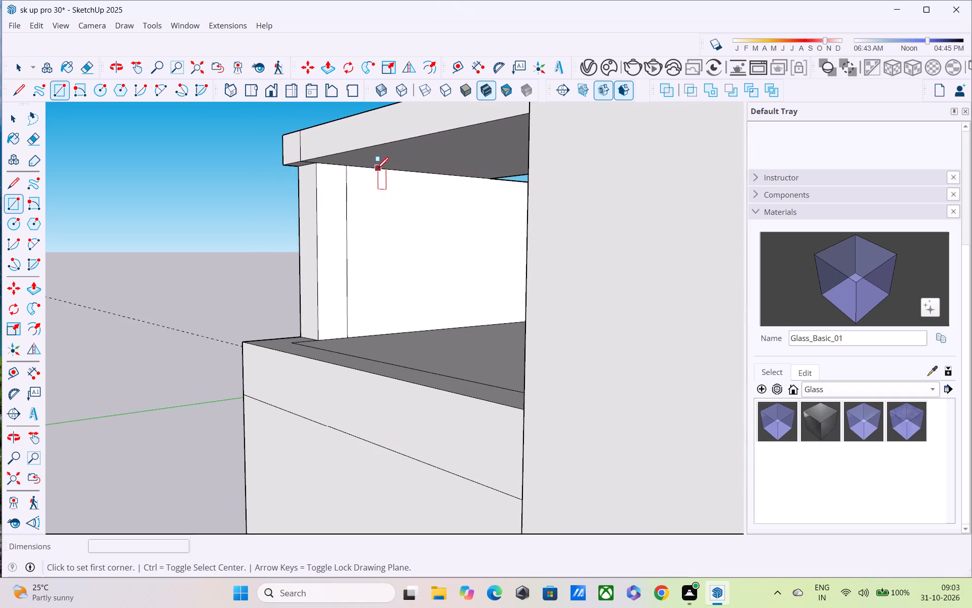
left_click(376, 168)
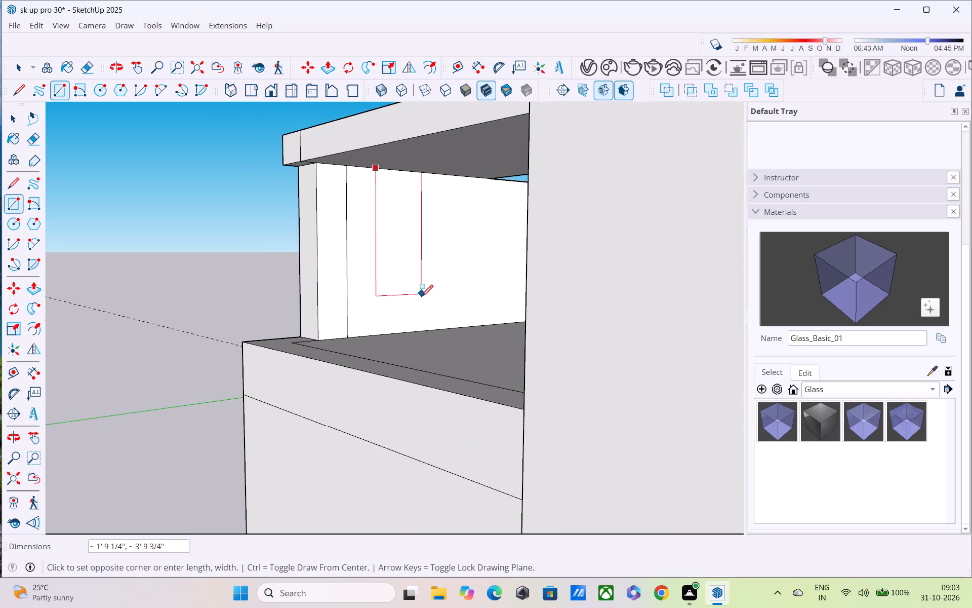
left_click(396, 333)
key("space")
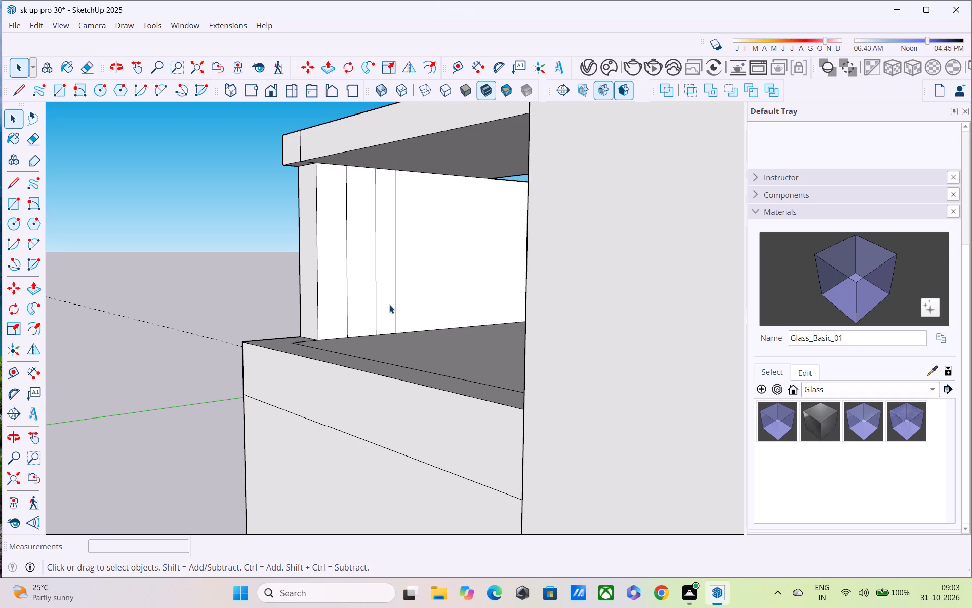
Copy the rectangle's two vertical edges about 8' 6" to the wall's rear end, divided into 4 evenly spaced copies.
left_click(396, 257)
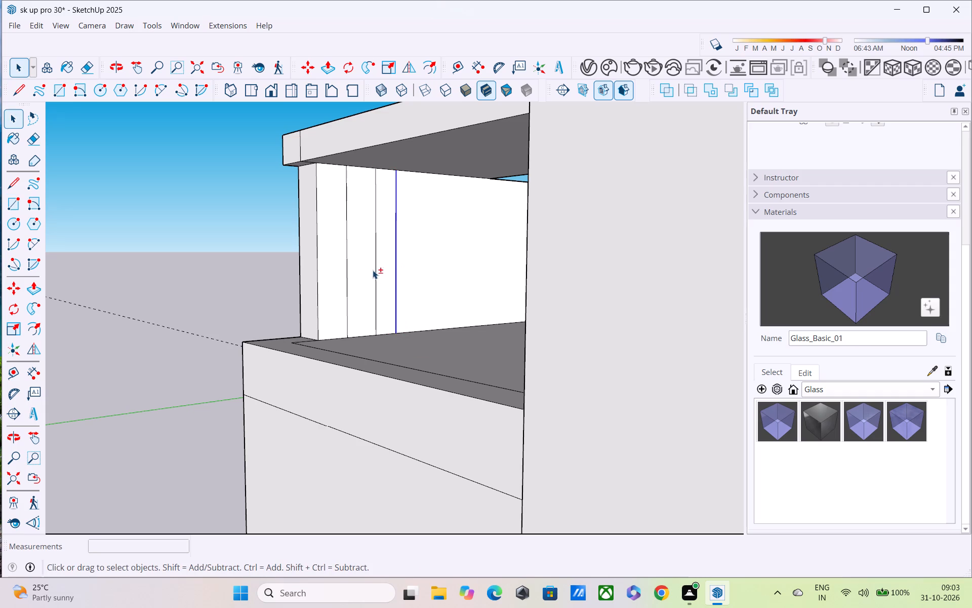
left_click(372, 274, "shift")
left_click(377, 282, "shift")
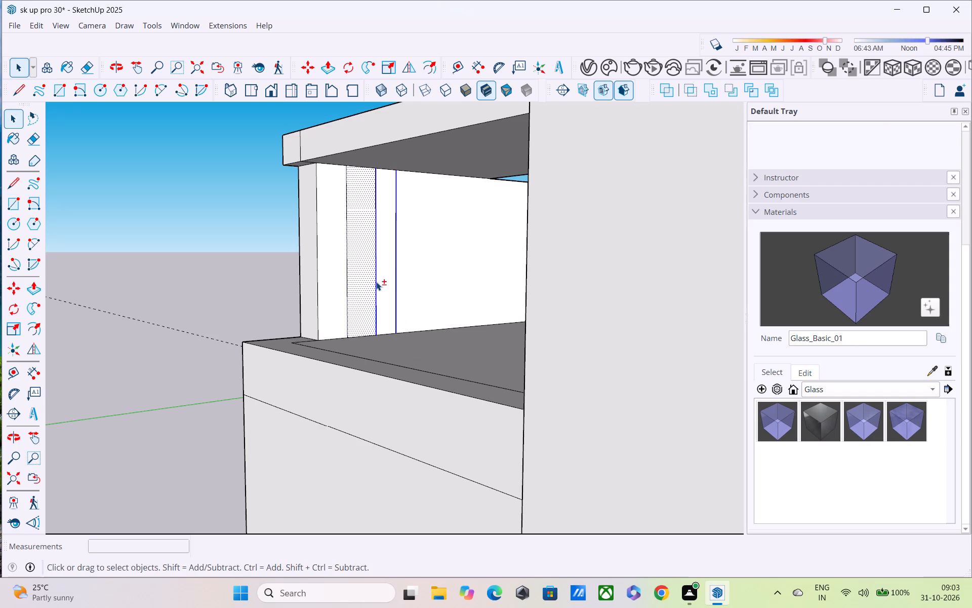
left_click(362, 268, "shift")
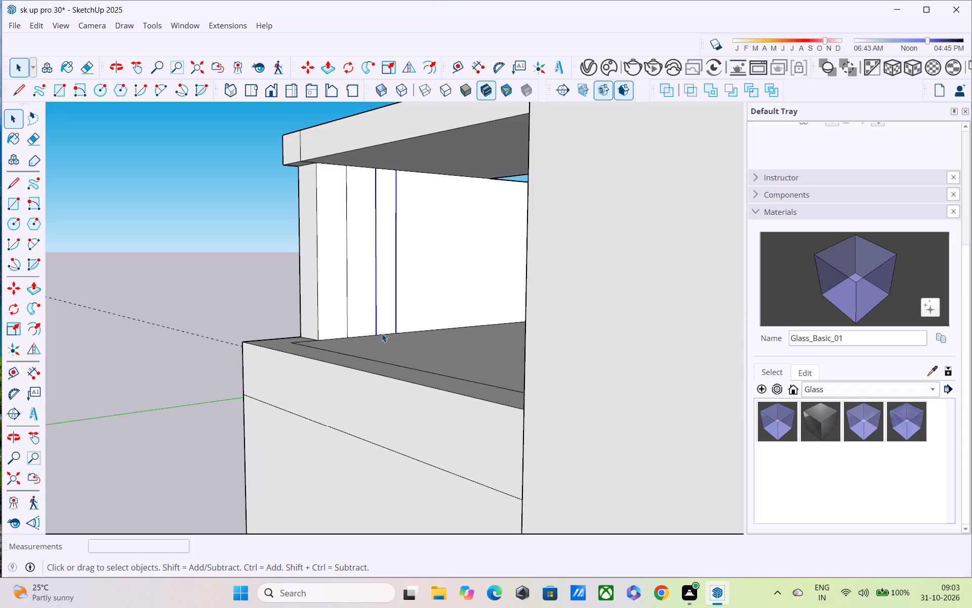
key("m")
left_click(396, 331)
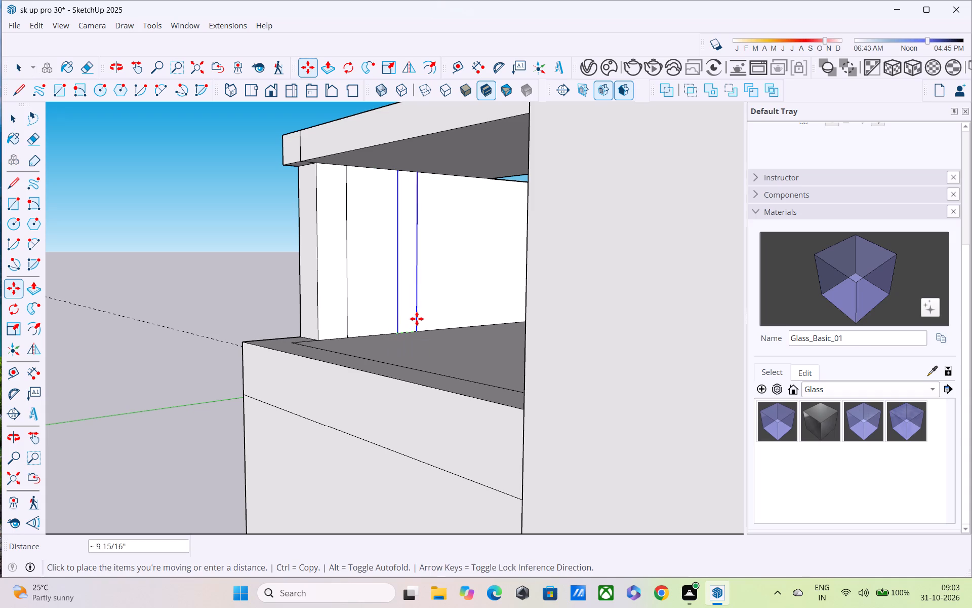
middle_click_drag(489, 313, 528, 327)
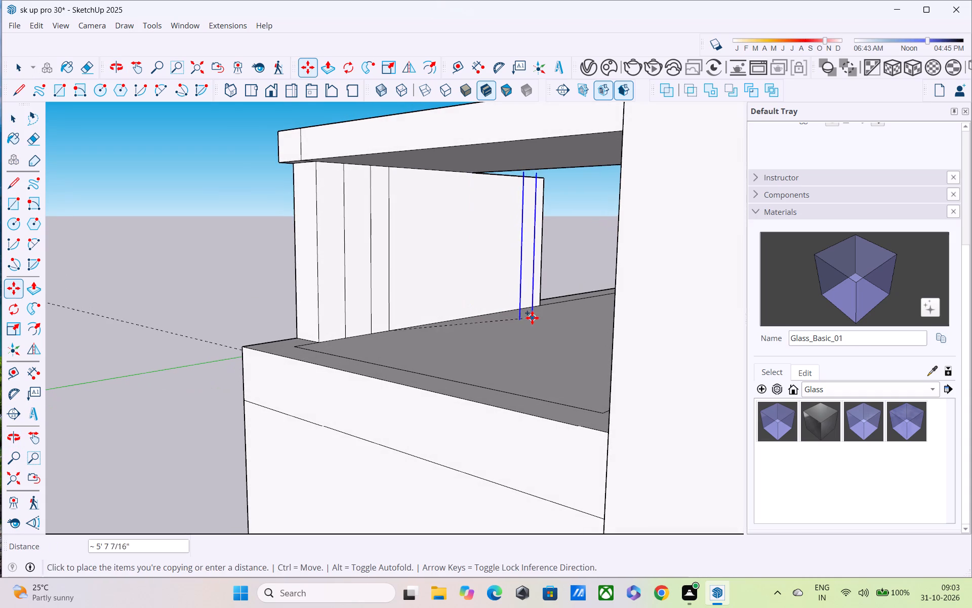
left_click(545, 306)
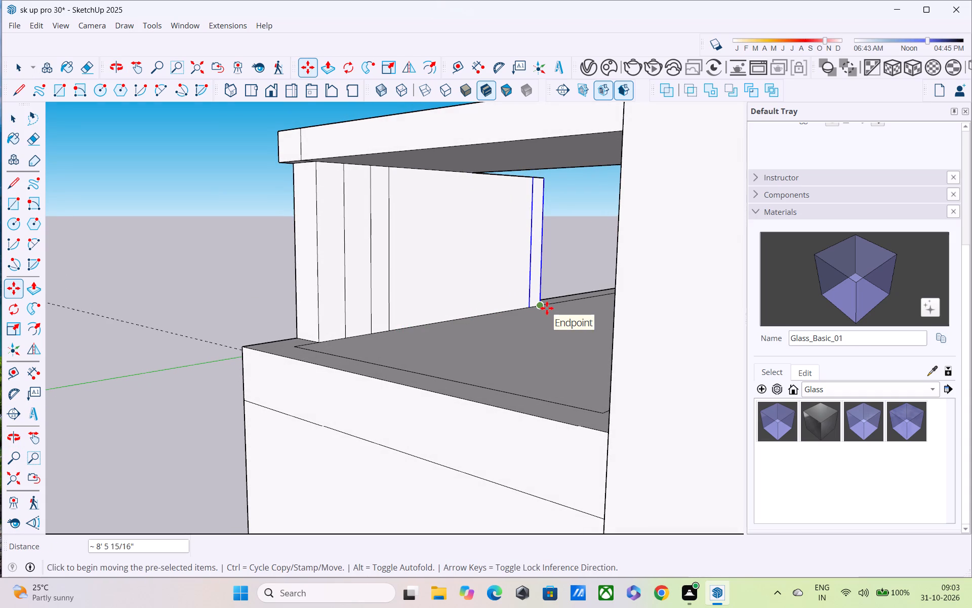
key("slash")
key("4")
key("Return")
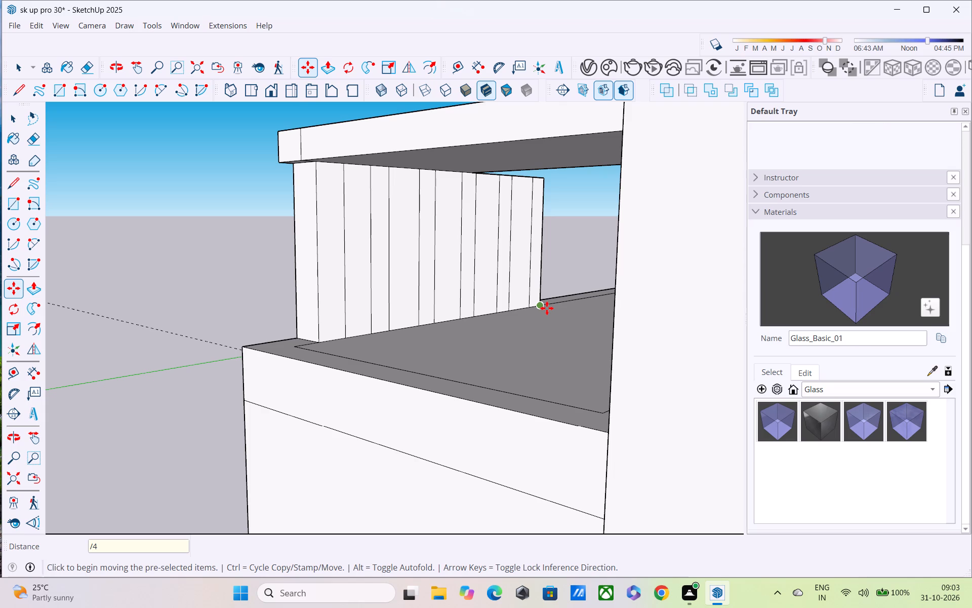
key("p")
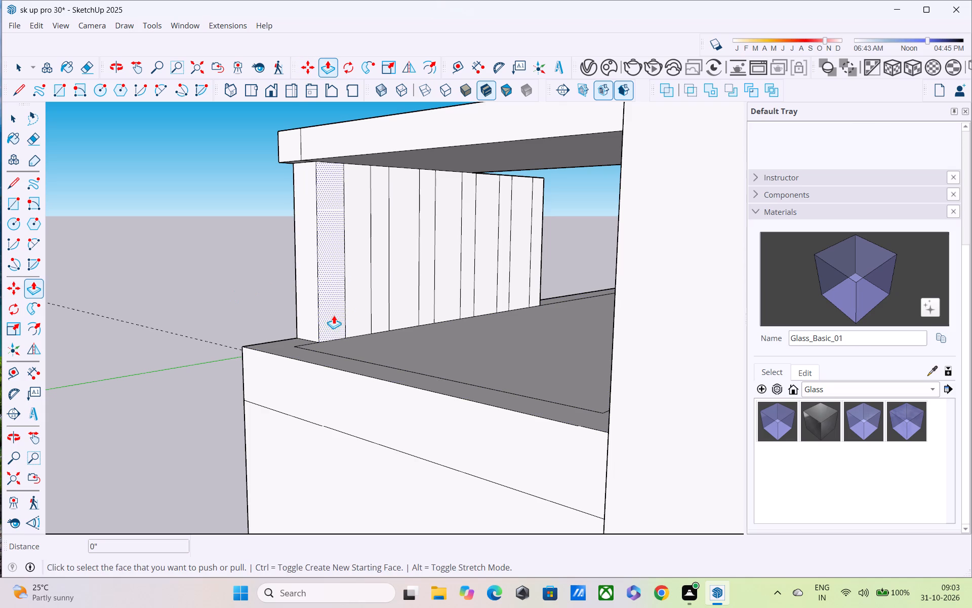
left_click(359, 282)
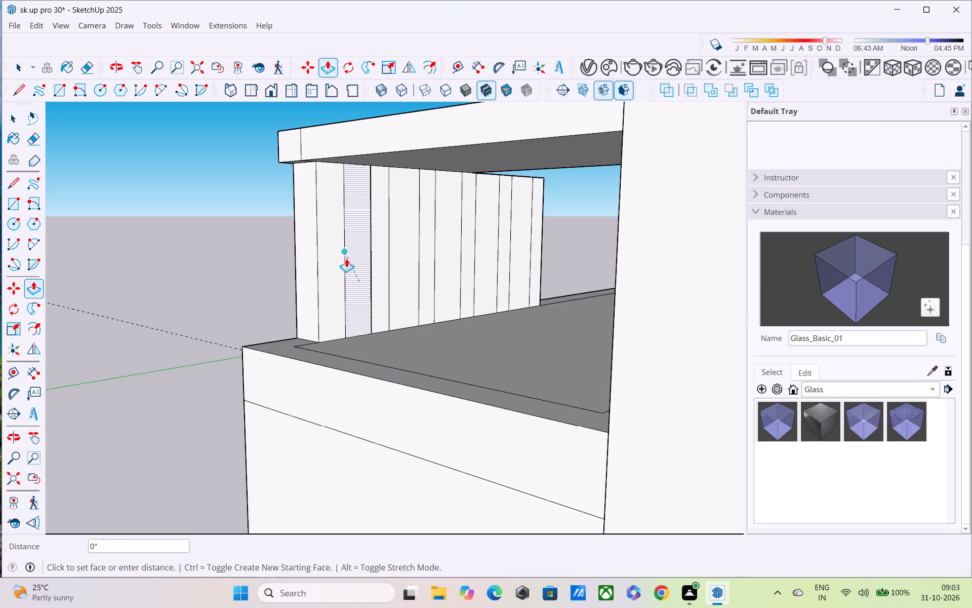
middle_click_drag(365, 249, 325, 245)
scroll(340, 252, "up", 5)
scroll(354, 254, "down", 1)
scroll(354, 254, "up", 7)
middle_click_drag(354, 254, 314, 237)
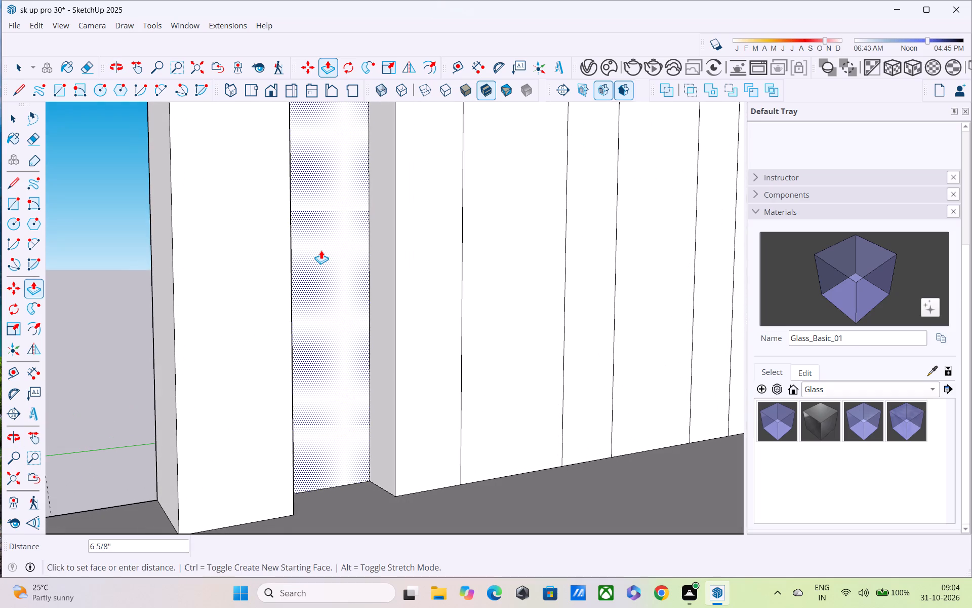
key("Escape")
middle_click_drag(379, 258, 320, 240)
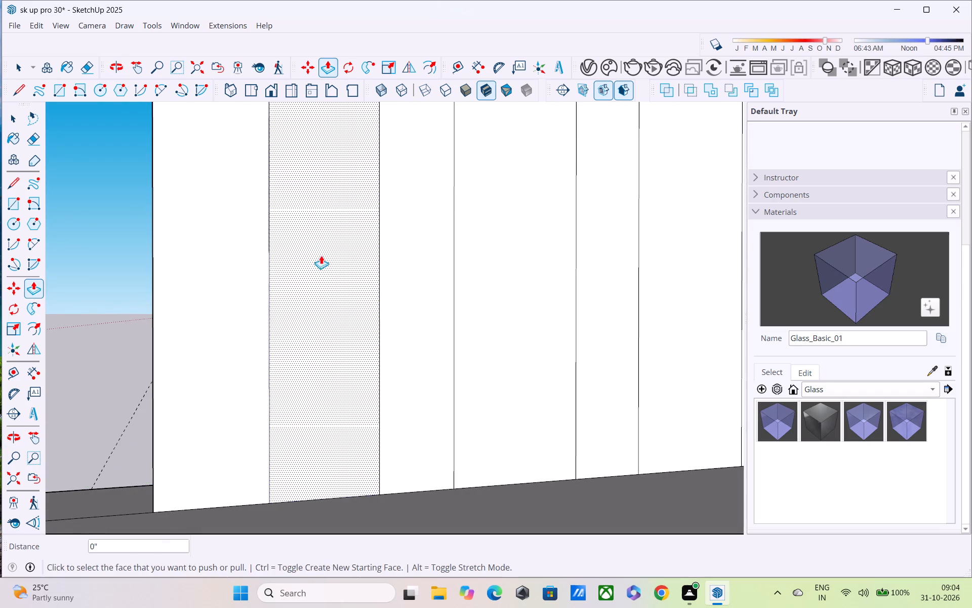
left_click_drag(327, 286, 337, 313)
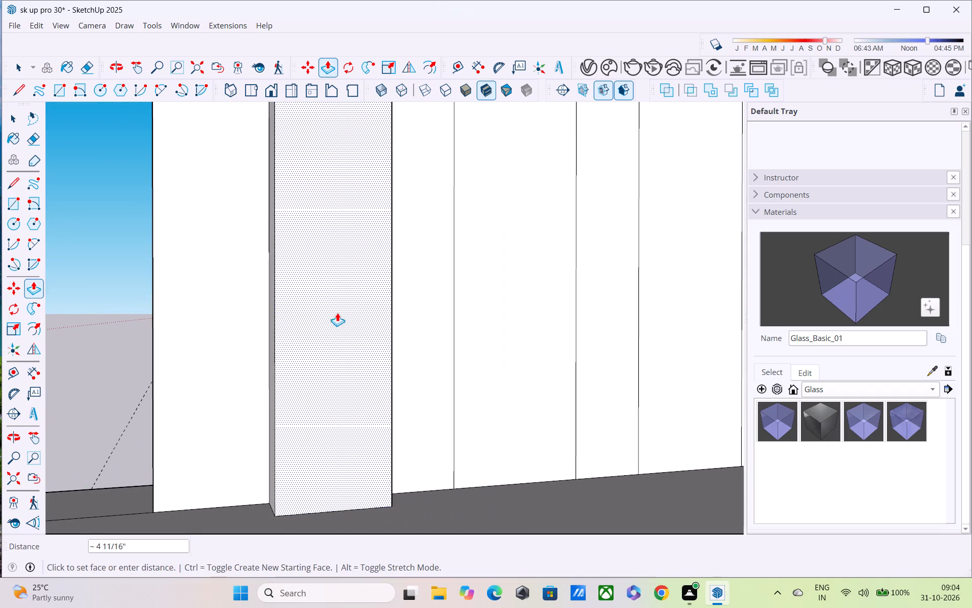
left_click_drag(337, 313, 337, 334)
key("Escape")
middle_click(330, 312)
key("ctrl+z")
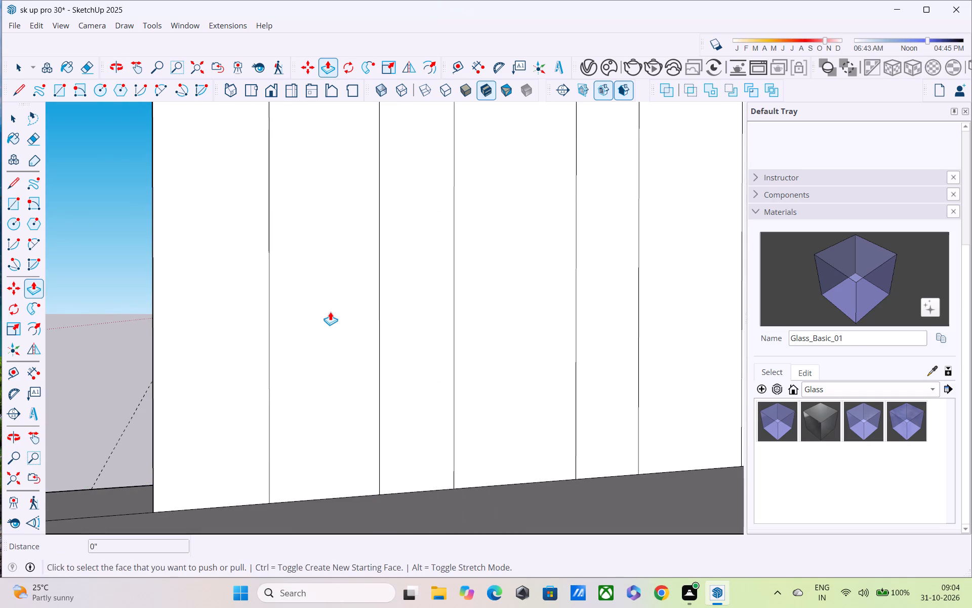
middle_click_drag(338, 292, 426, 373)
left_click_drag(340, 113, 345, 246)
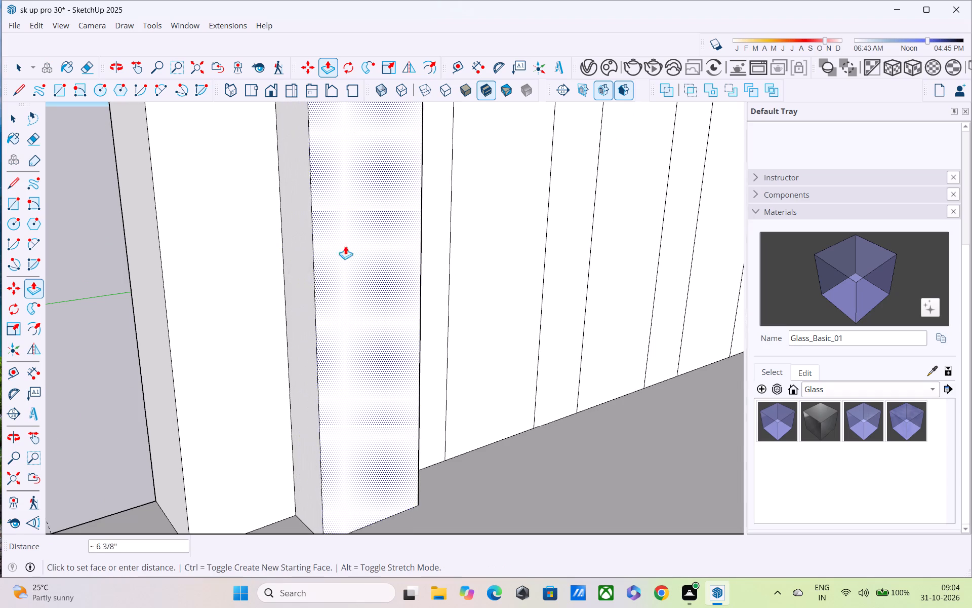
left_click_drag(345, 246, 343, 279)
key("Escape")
Push/Pull the side wall's five wider strips 1' through its thickness, cutting full-height openings between the narrow slats.
left_click_drag(364, 451, 337, 352)
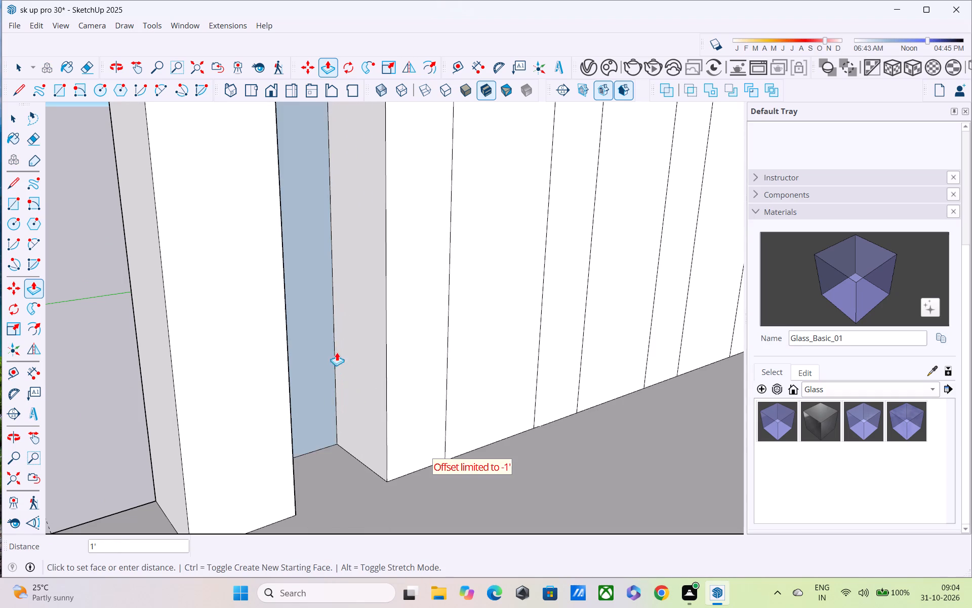
left_click_drag(337, 352, 319, 324)
double_click(477, 305)
middle_click_drag(483, 303, 477, 302)
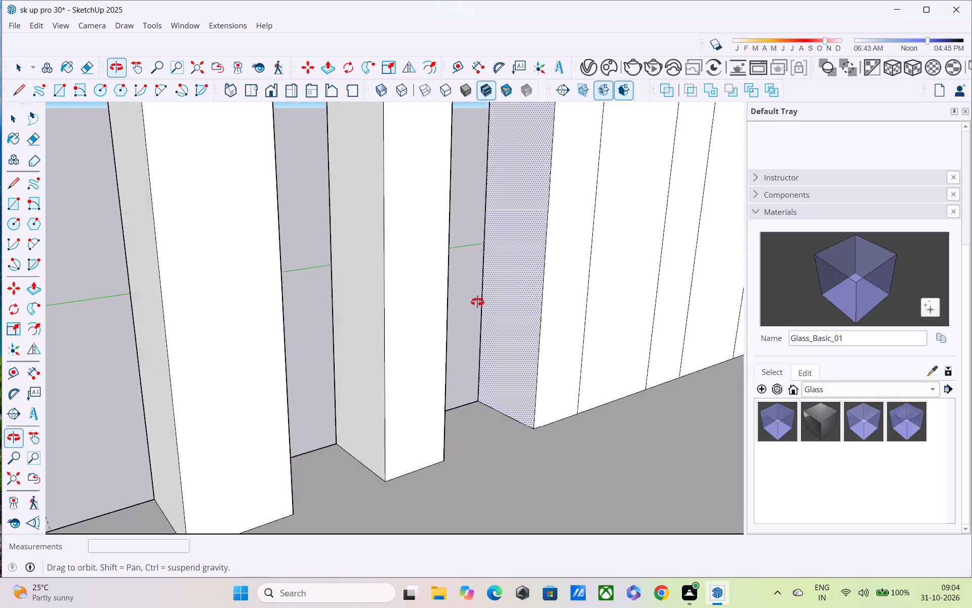
middle_click_drag(477, 302, 363, 280)
middle_click_drag(395, 298, 127, 324)
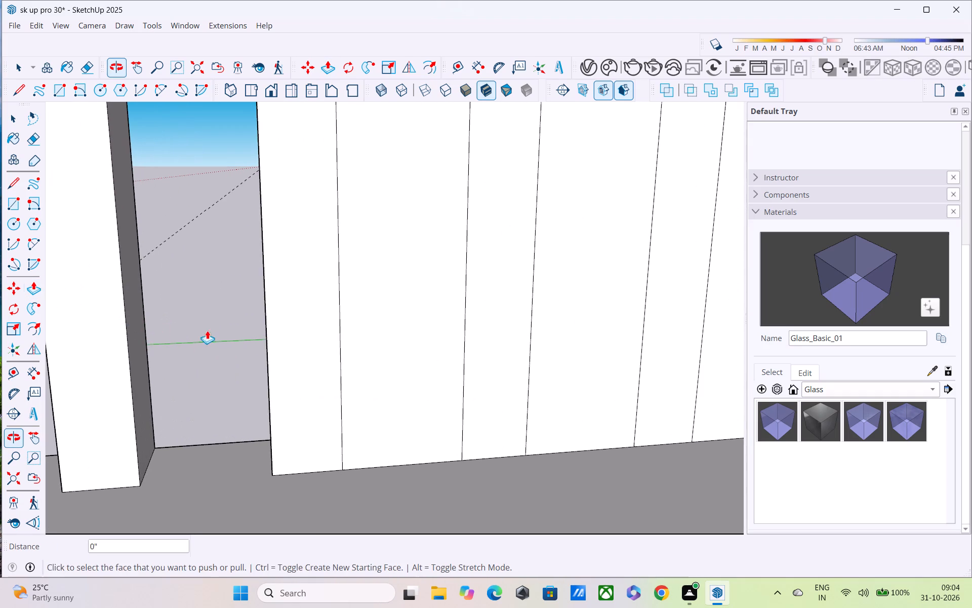
double_click(386, 280)
middle_click_drag(421, 281, 298, 320, "shift")
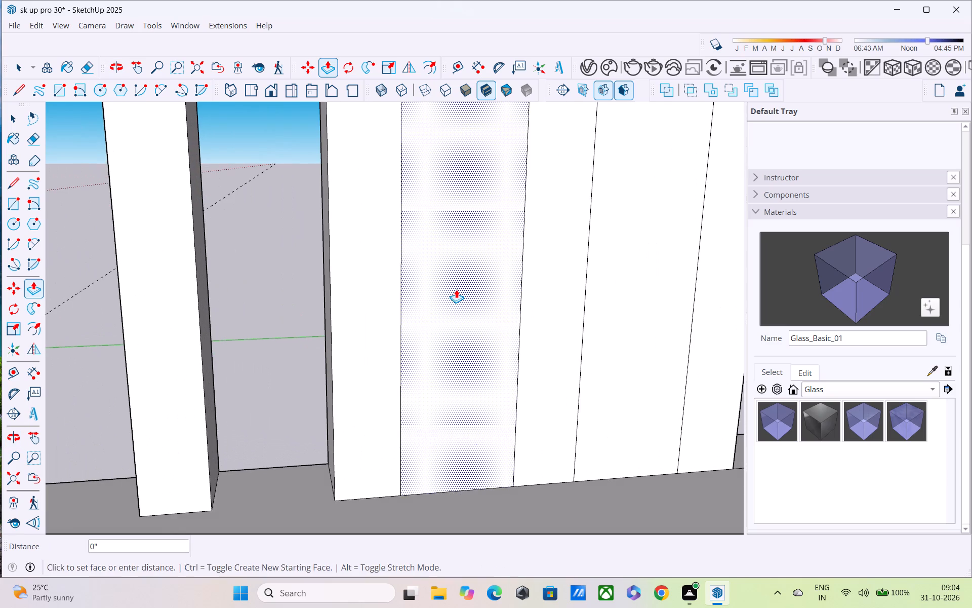
double_click(456, 289)
middle_click_drag(463, 290, 308, 325, "shift")
double_click(490, 293)
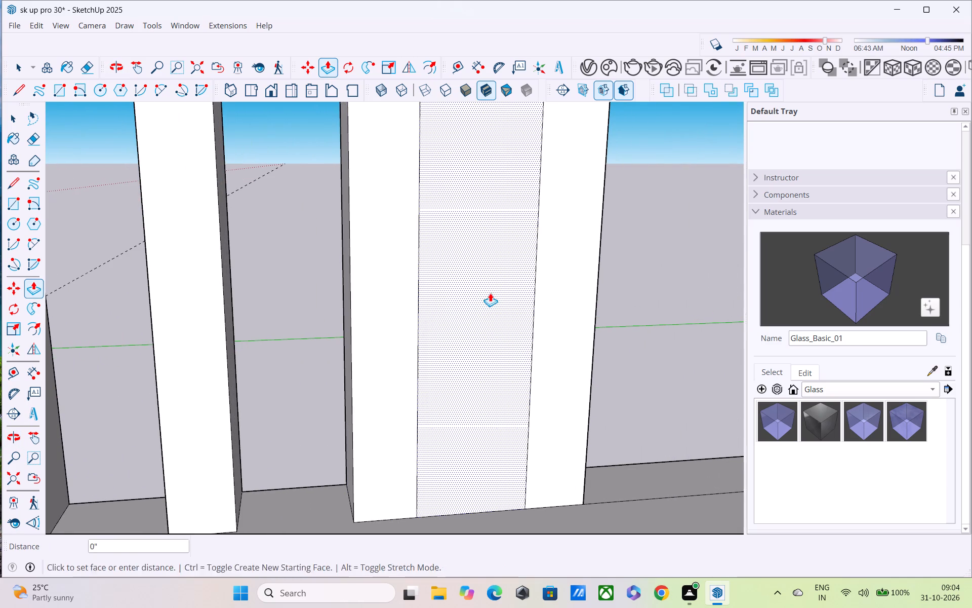
Draw a line across the full thickness of the canopy slab's rear edge, in line with the slats' inner face.
scroll(437, 290, "down", 3)
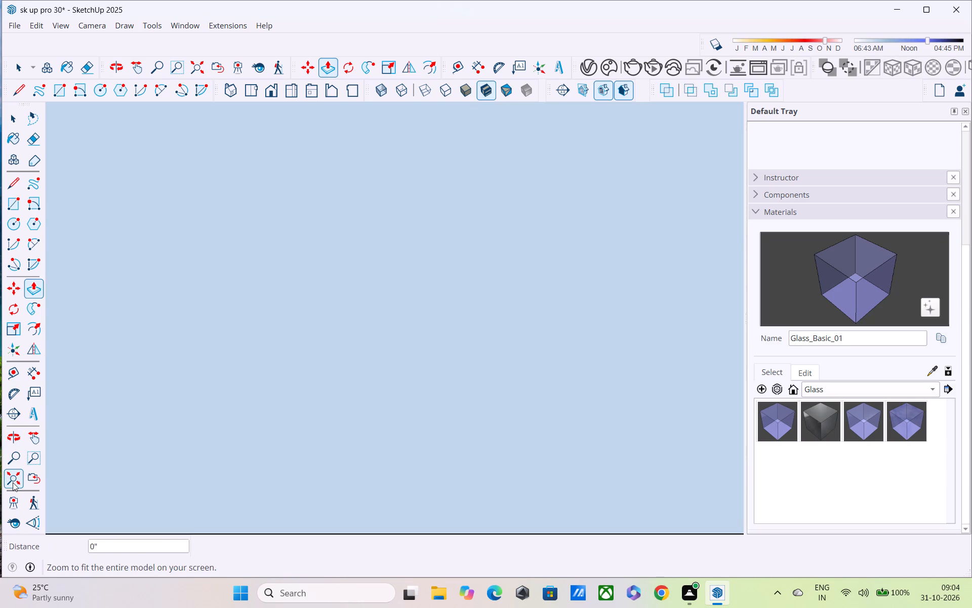
left_click(13, 482)
middle_click_drag(169, 457, 414, 394)
scroll(449, 331, "up", 5)
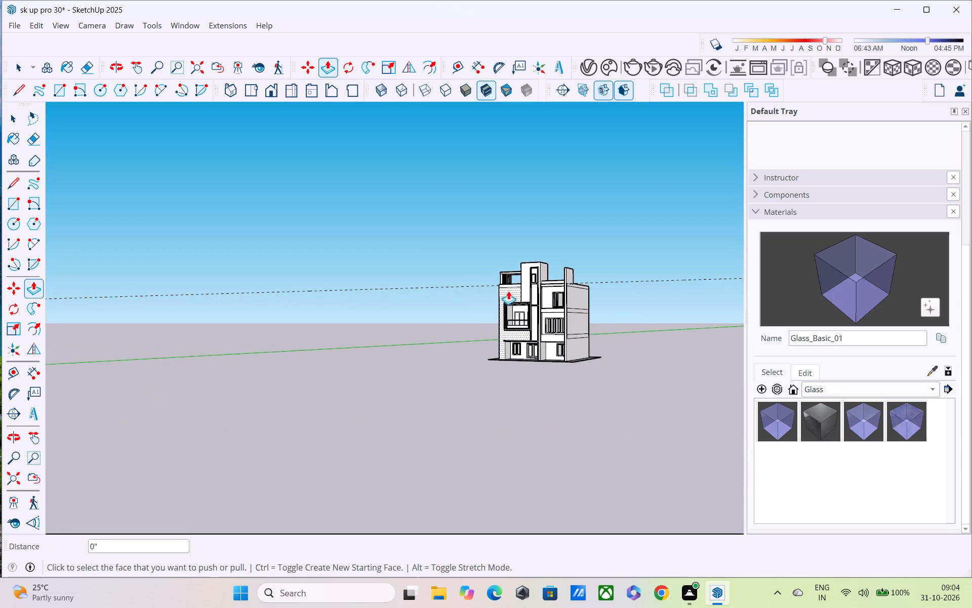
scroll(508, 291, "up", 14)
middle_click_drag(485, 272, 492, 316)
scroll(498, 251, "up", 7)
middle_click_drag(470, 231, 634, 227)
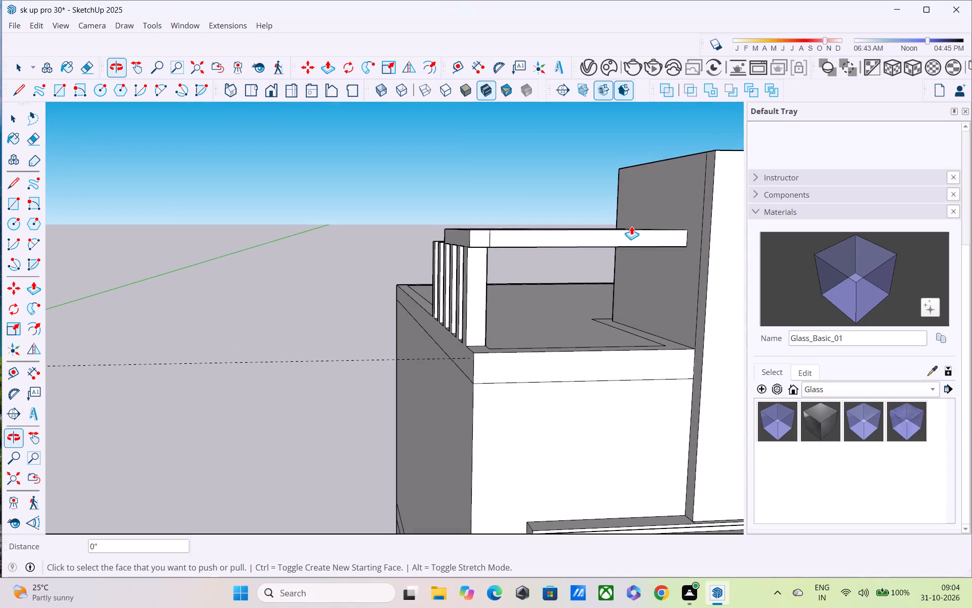
middle_click_drag(470, 226, 685, 284)
scroll(500, 249, "up", 3)
middle_click_drag(486, 248, 639, 293)
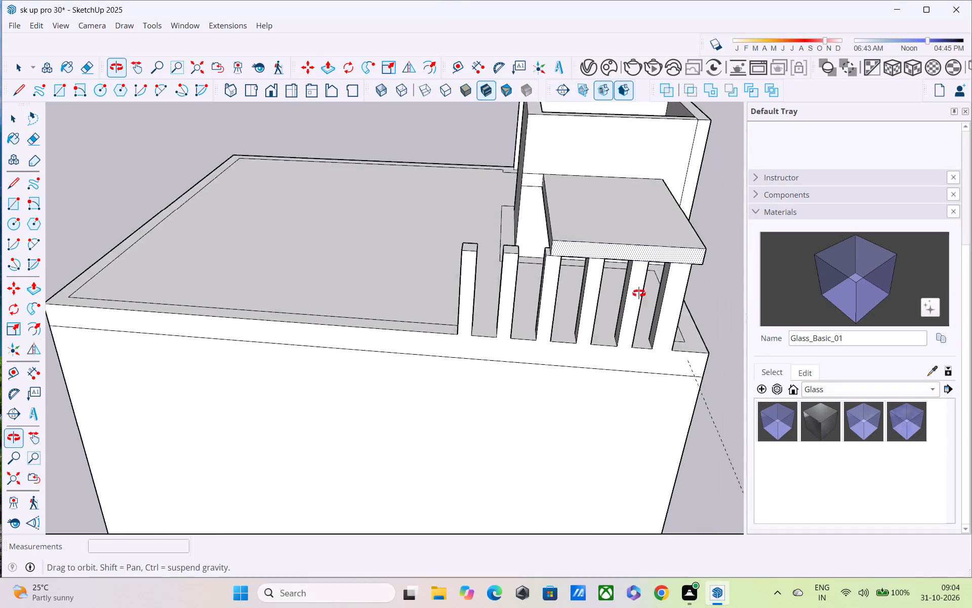
middle_click_drag(639, 293, 751, 250)
scroll(416, 222, "up", 4)
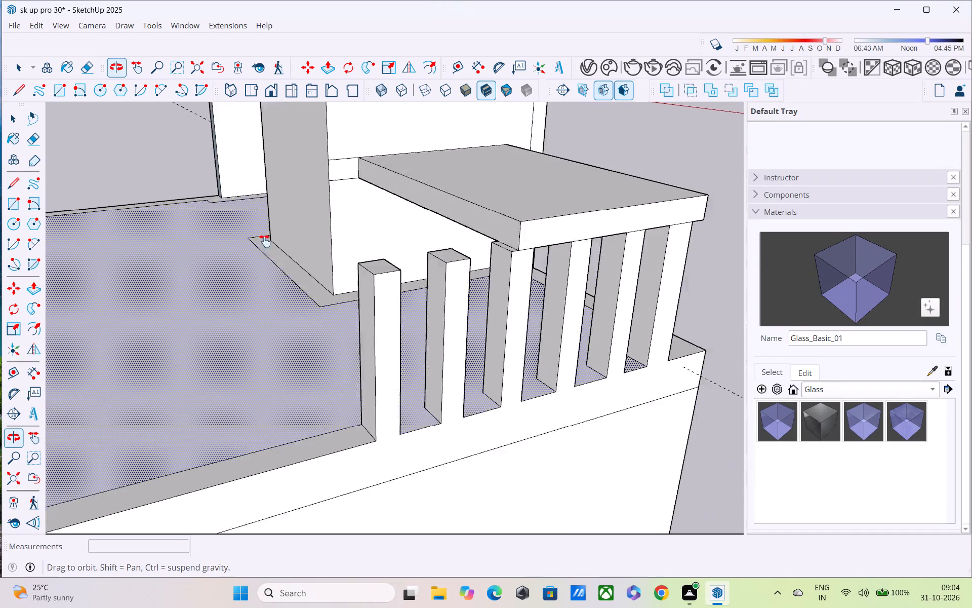
middle_click_drag(186, 250, 345, 262)
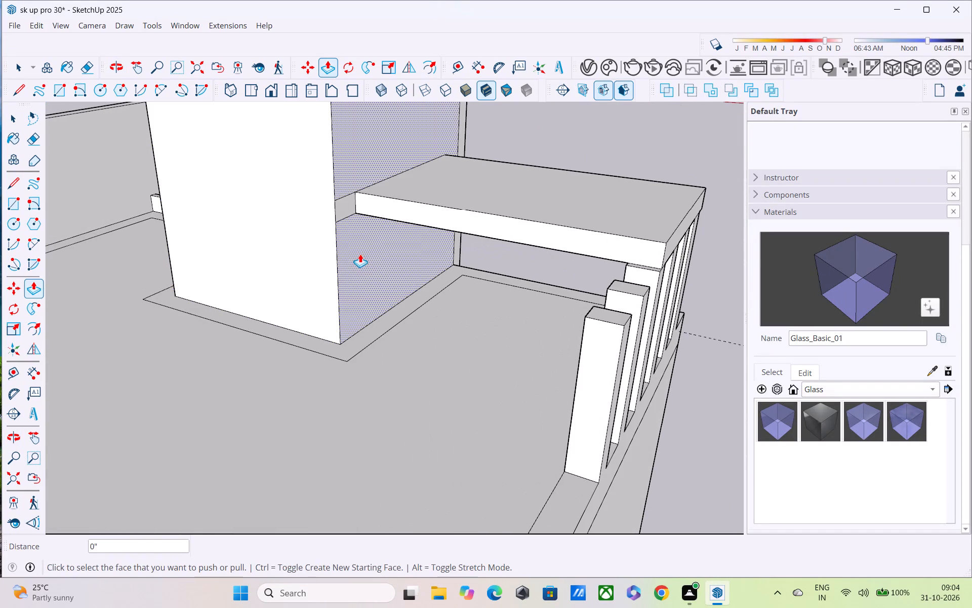
key("l")
scroll(426, 230, "up", 2)
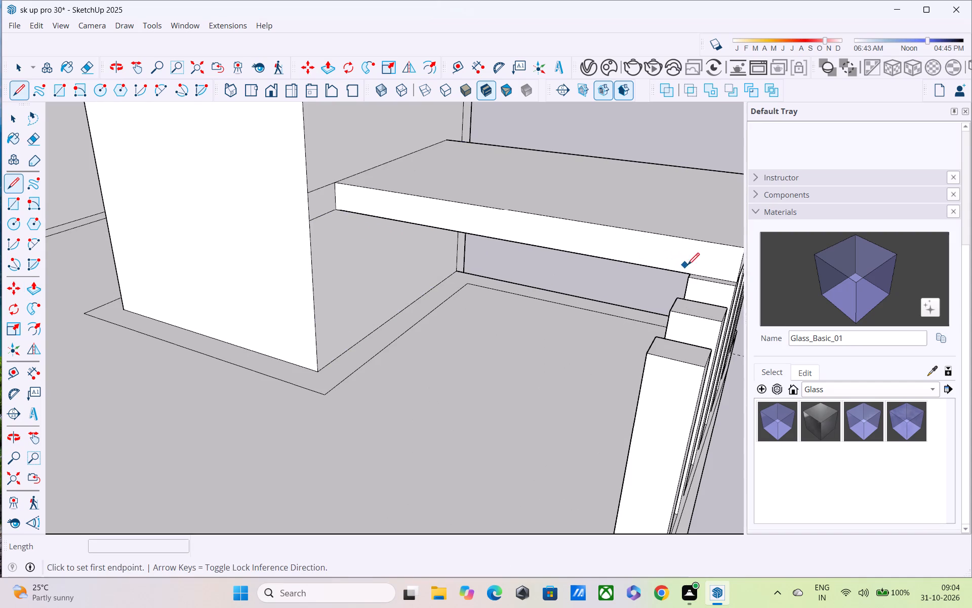
left_click(687, 272)
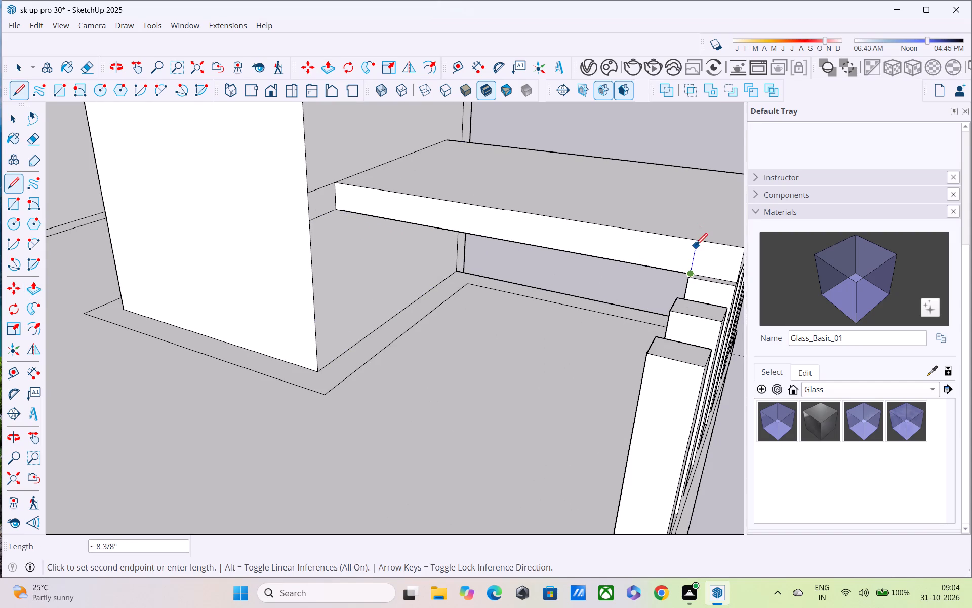
left_click(697, 241)
key("l")
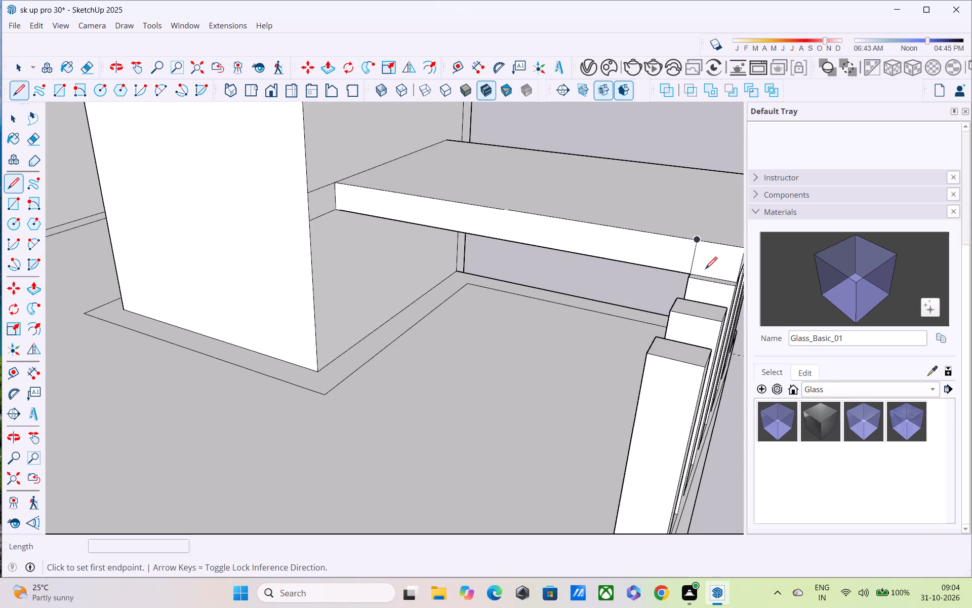
Push/Pull the marked end of the canopy's rear edge about 4' 6" over the slats to form a top beam.
key("p")
left_click(702, 260)
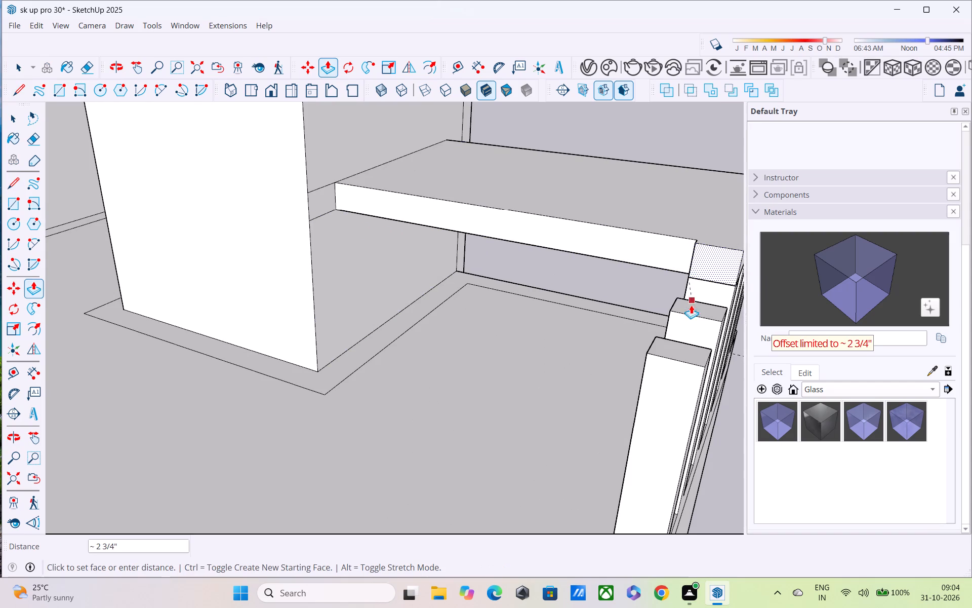
left_click(699, 277)
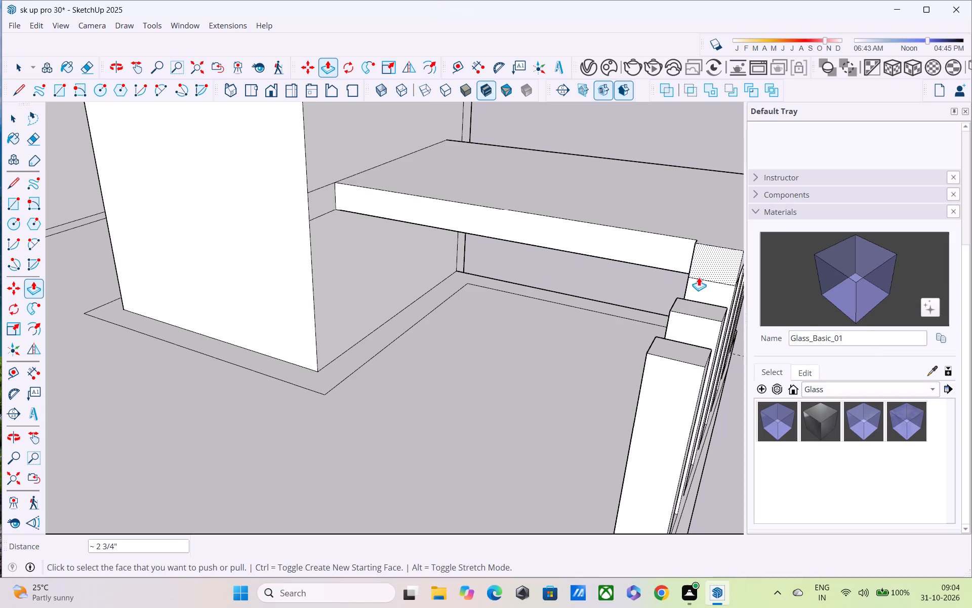
left_click_drag(710, 249, 682, 331)
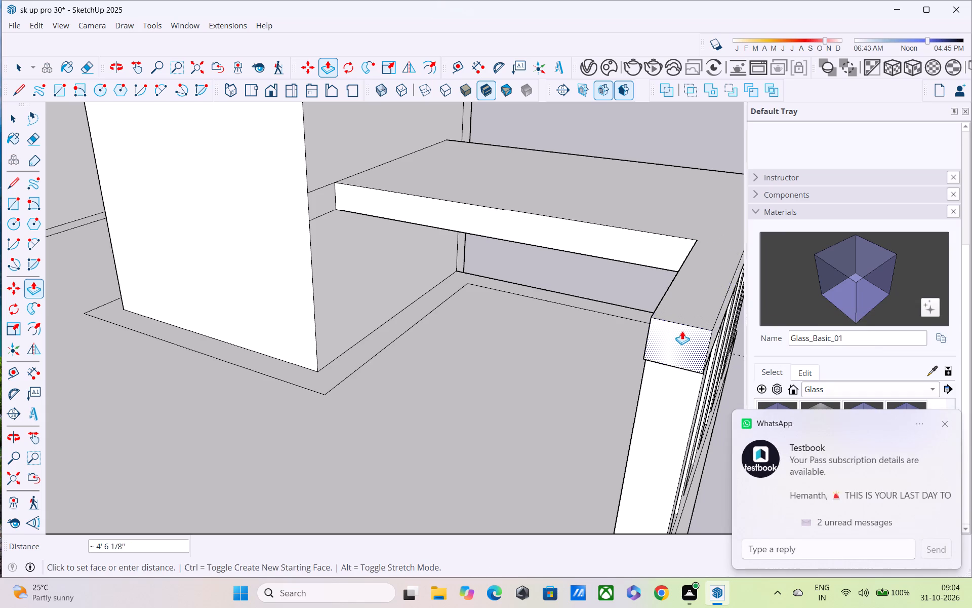
left_click_drag(682, 331, 687, 339)
Erase the leftover vertical seam line on the canopy slab's front edge near the corner above the slats.
middle_click_drag(673, 318, 459, 276)
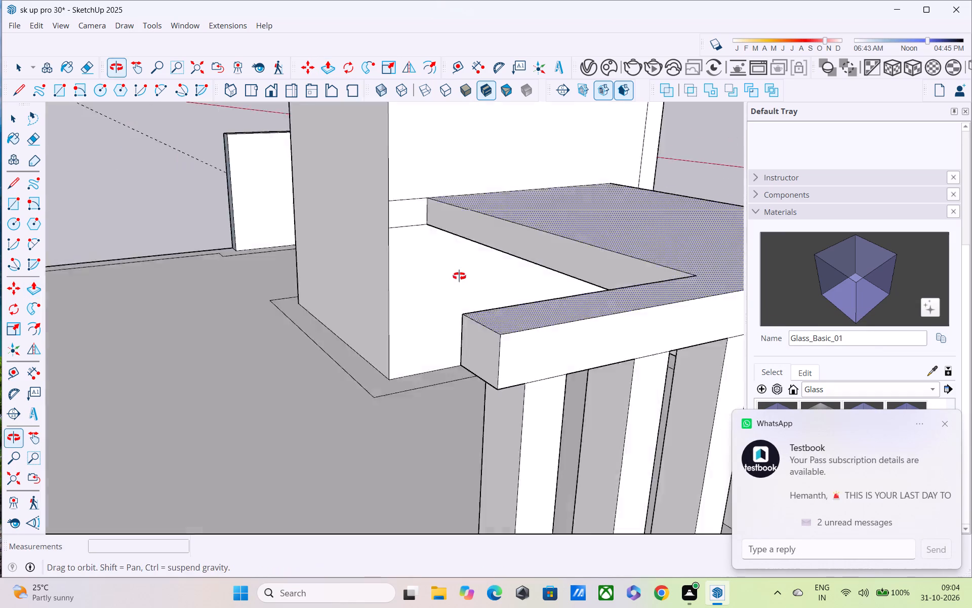
middle_click_drag(459, 276, 400, 259)
scroll(378, 239, "down", 5)
middle_click_drag(374, 252, 98, 250)
scroll(98, 244, "up", 4)
middle_click_drag(91, 238, 67, 221)
key("e")
left_click_drag(373, 241, 373, 241)
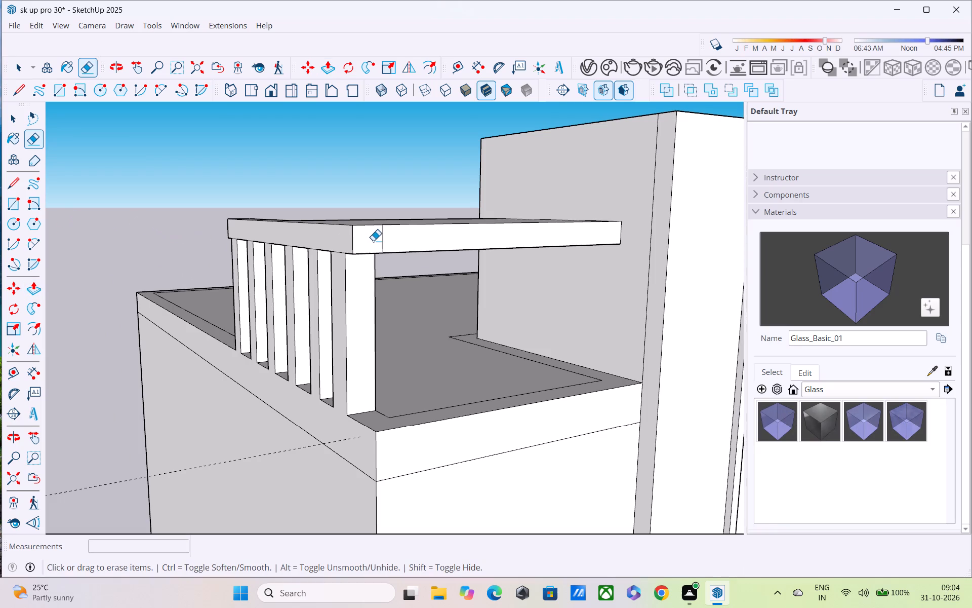
left_click_drag(373, 241, 383, 244)
Examine the L-shaped canopy, the slats and the stair tower from above and from the front.
scroll(392, 235, "down", 1)
middle_click_drag(392, 254, 457, 350)
scroll(458, 307, "down", 1)
middle_click_drag(455, 306, 359, 304)
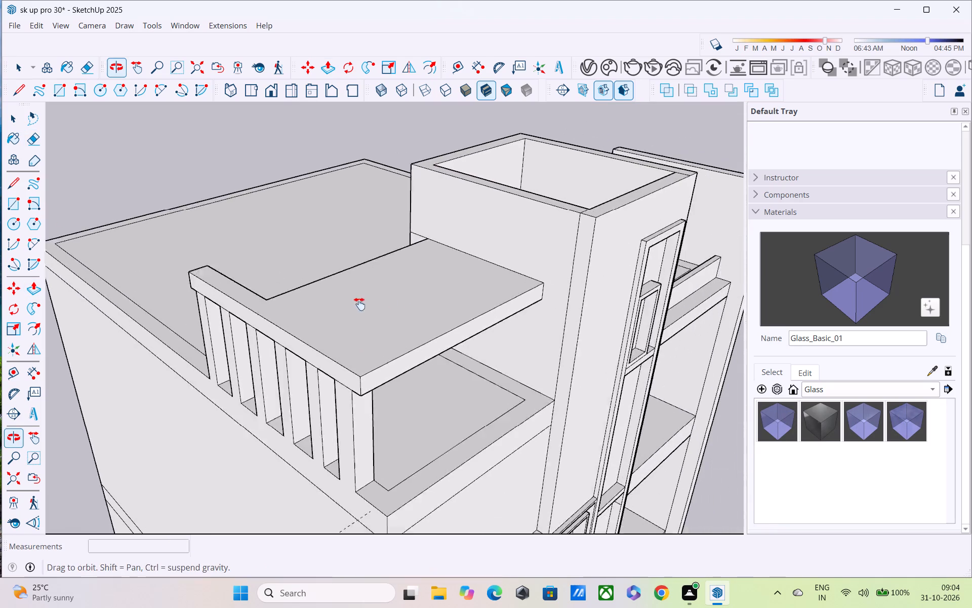
middle_click_drag(359, 304, 254, 303)
middle_click_drag(249, 299, 424, 332)
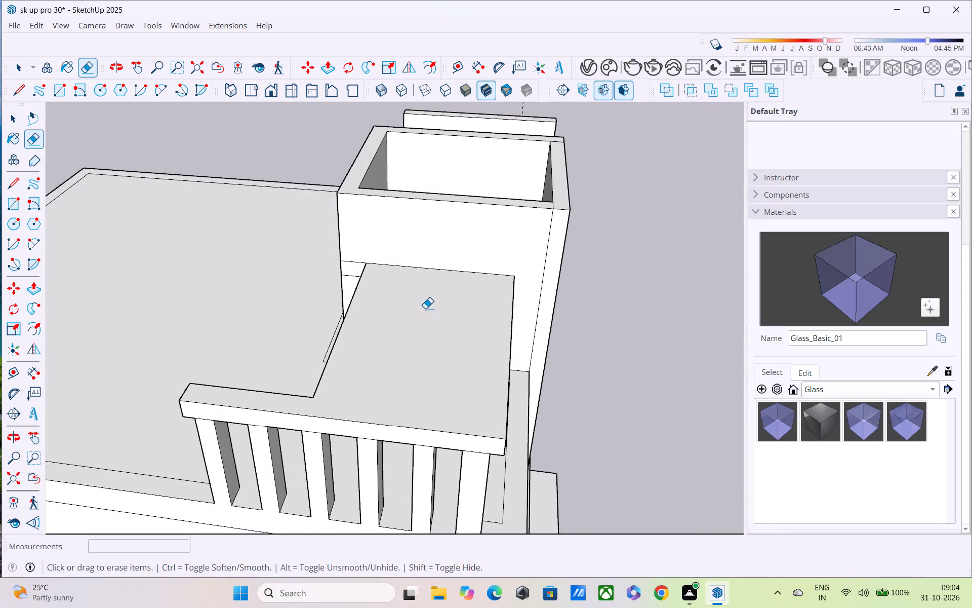
middle_click_drag(381, 318, 257, 316)
scroll(245, 306, "down", 1)
middle_click_drag(245, 306, 141, 332, "shift")
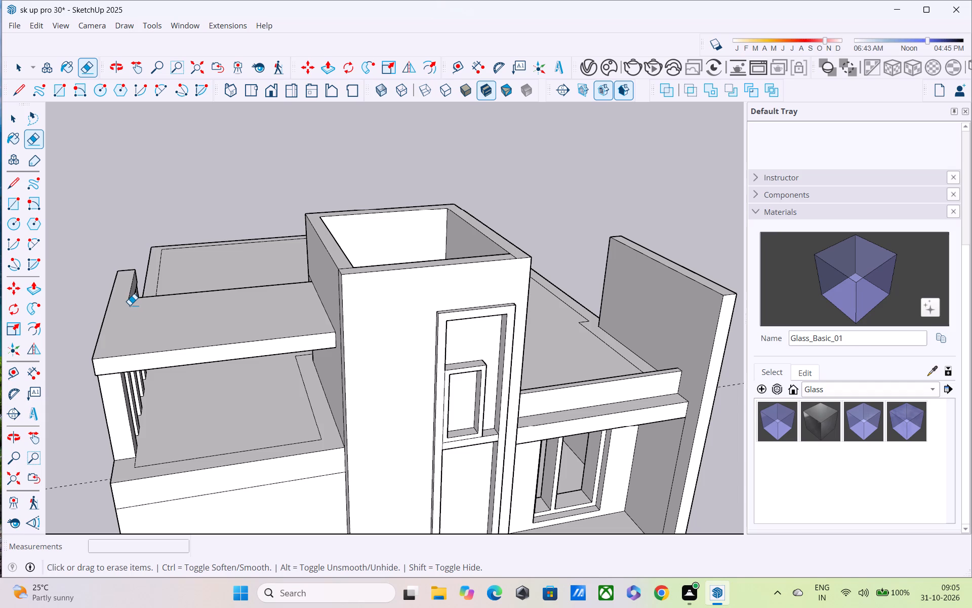
key("i")
Push/Pull the inner side face of the beam above the slats about 8 5/16" toward the roof interior.
middle_click_drag(125, 305, 440, 370)
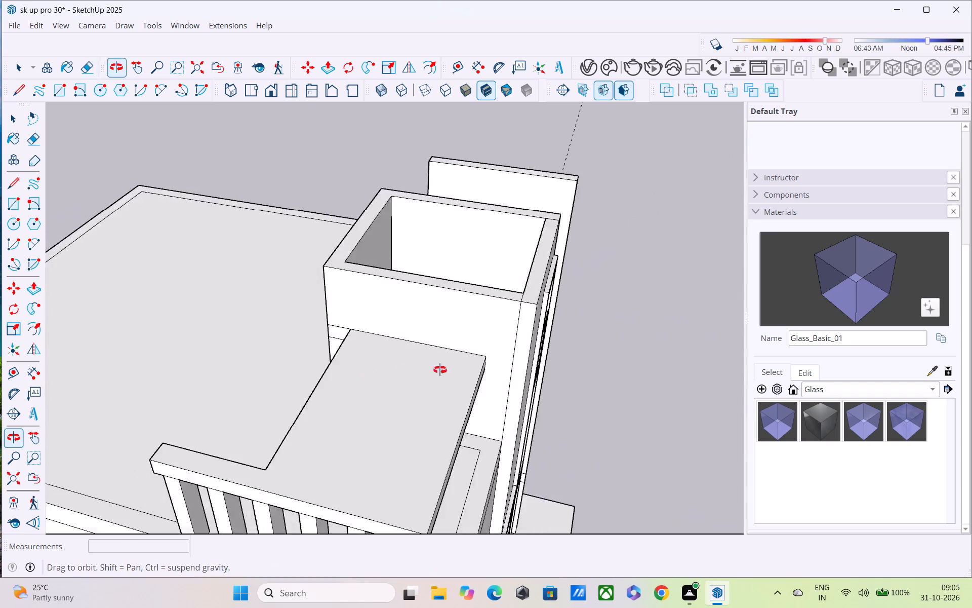
middle_click_drag(440, 370, 600, 332)
middle_click_drag(445, 387, 346, 392)
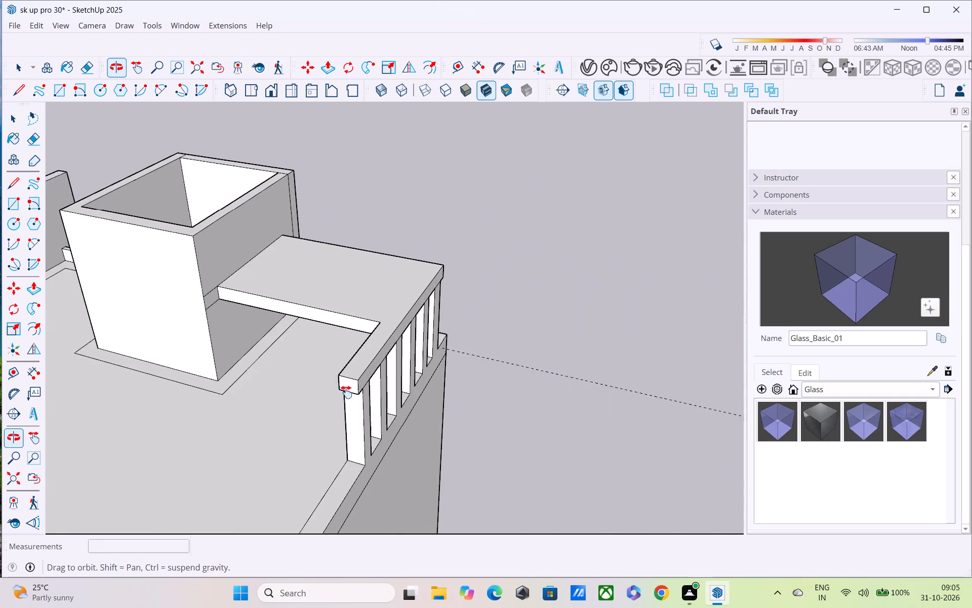
middle_click_drag(346, 392, 345, 391)
middle_click_drag(333, 387, 482, 396)
key("p")
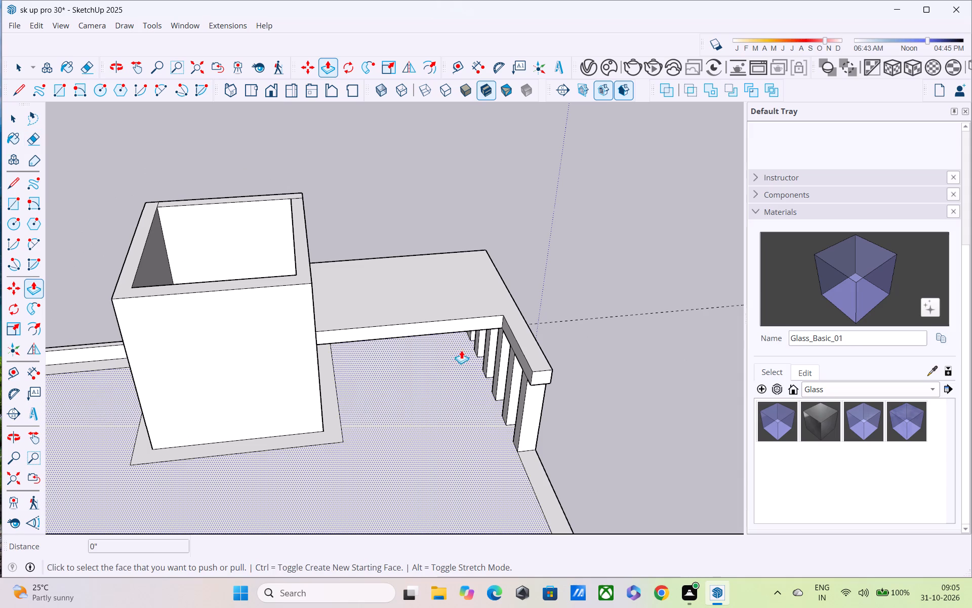
left_click(513, 342)
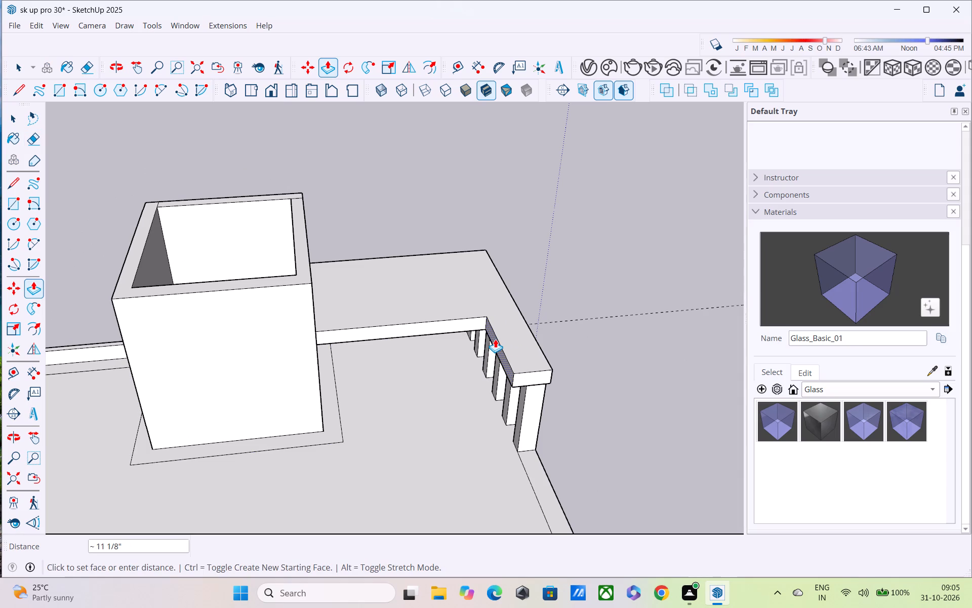
left_click(499, 340)
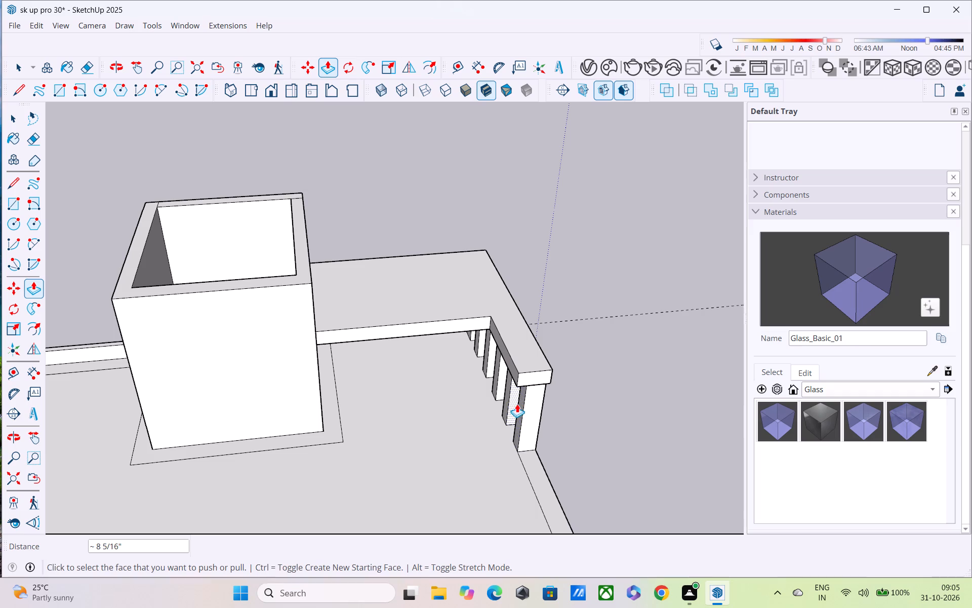
Examine the slatted side wall and widened beam from the side, the front and below the canopy.
middle_click_drag(511, 401, 510, 286)
scroll(511, 302, "up", 4)
middle_click_drag(506, 303, 91, 294)
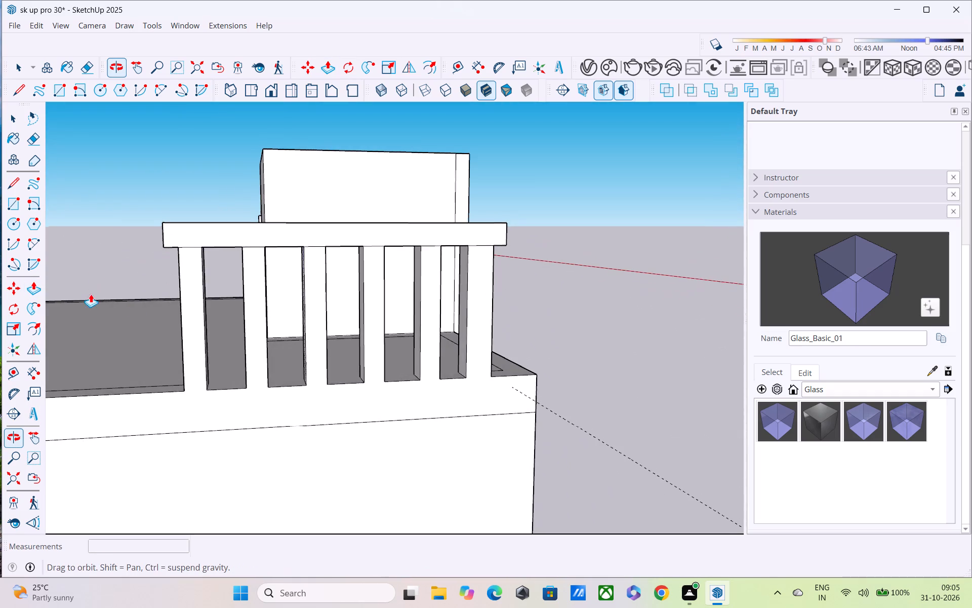
middle_click_drag(91, 294, 91, 293)
middle_click_drag(324, 307, 0, 361)
middle_click_drag(378, 351, 179, 265)
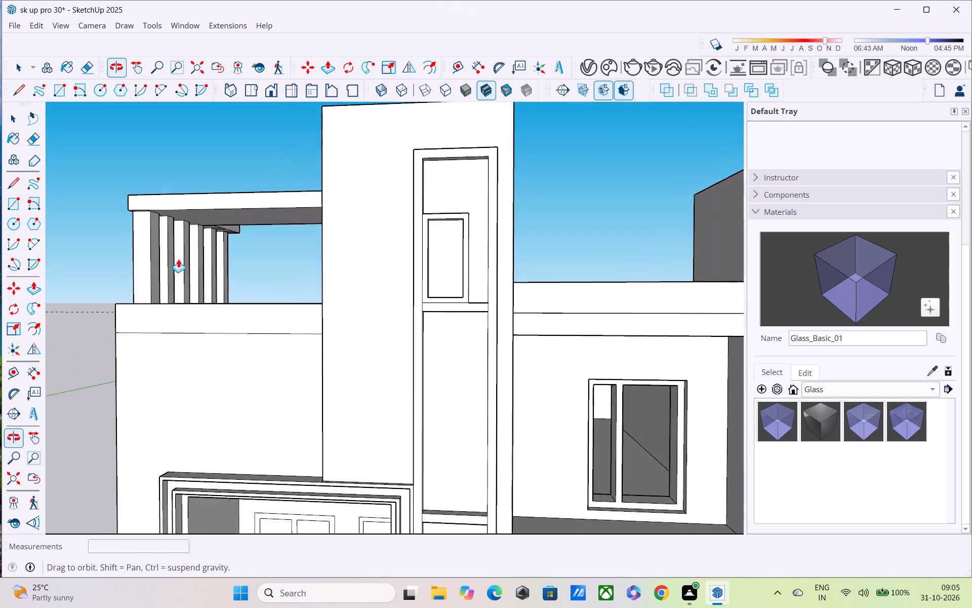
scroll(177, 252, "up", 3)
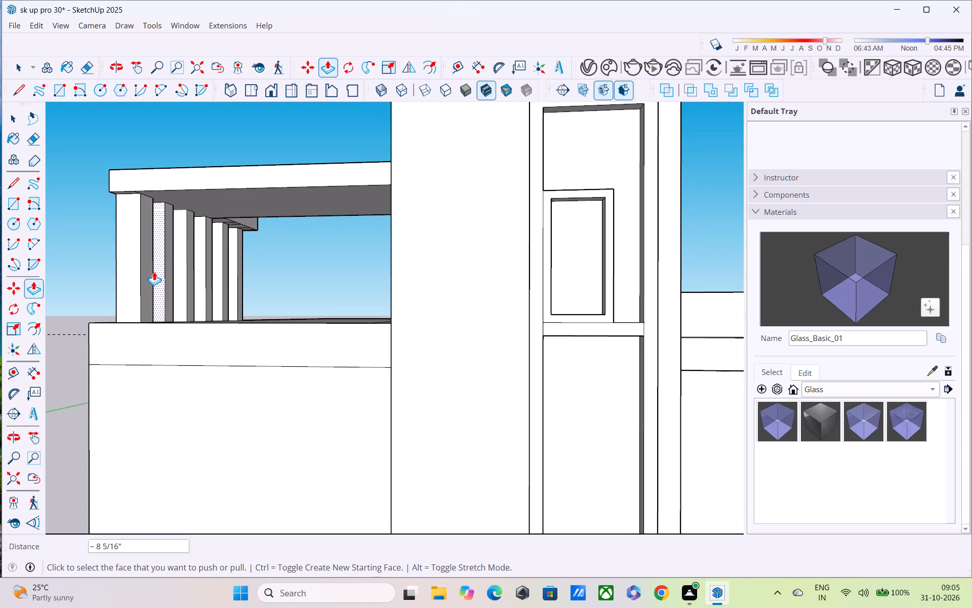
middle_click_drag(154, 279, 241, 224)
middle_click_drag(251, 279, 258, 306)
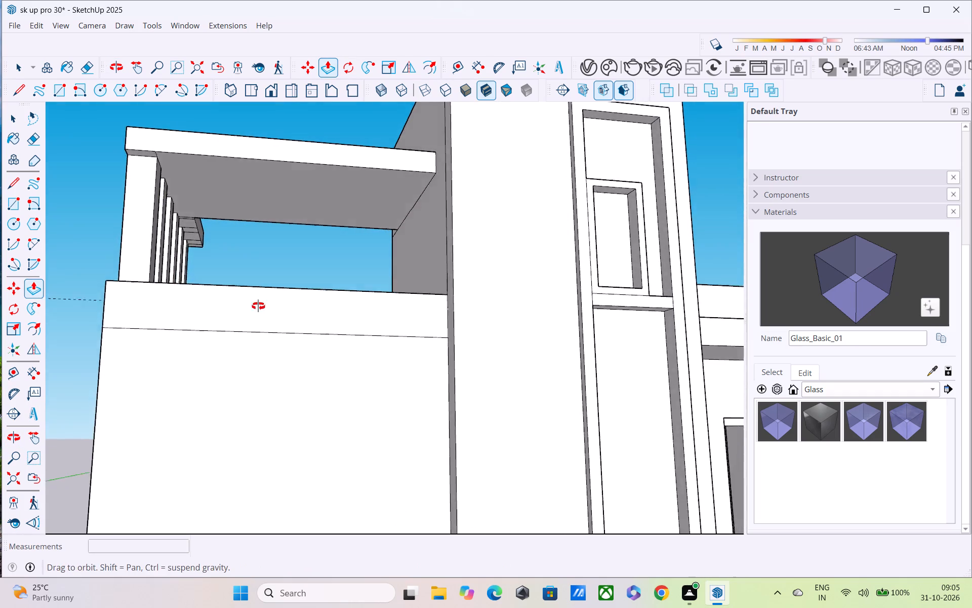
Erase the leftover seam lines crossing the underside of the widened beam above the slats.
middle_click_drag(258, 306, 295, 430)
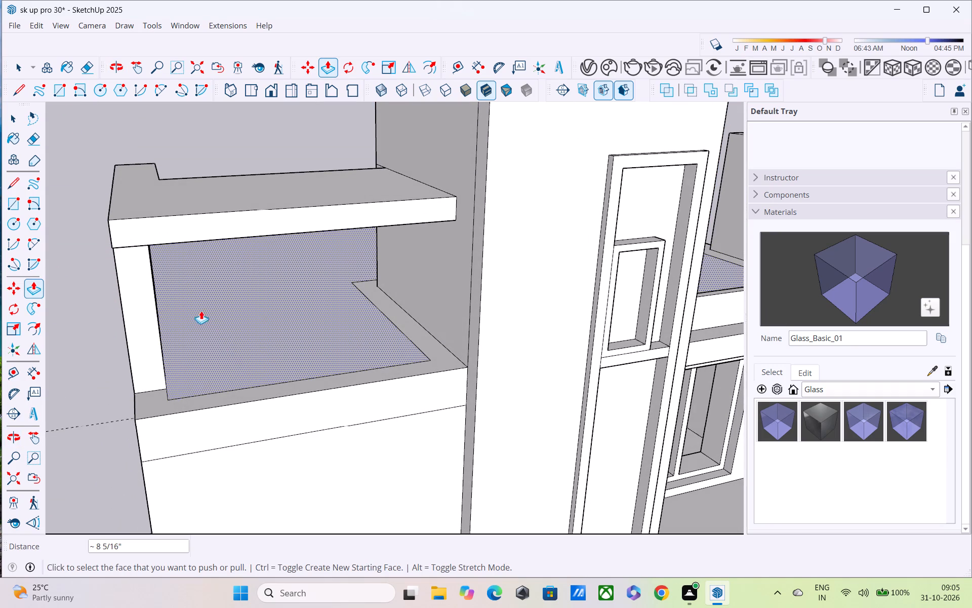
middle_click_drag(184, 293, 138, 141)
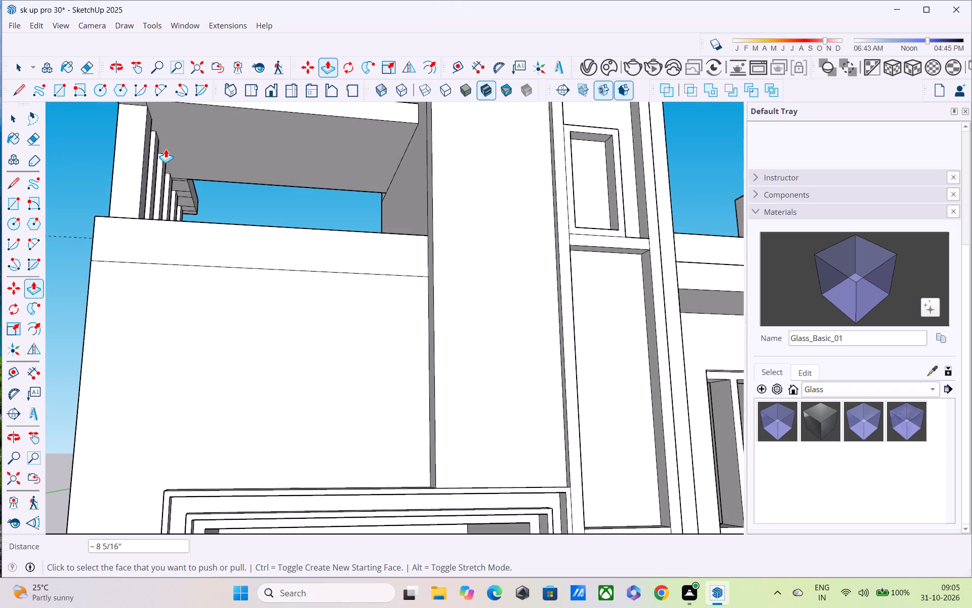
scroll(179, 154, "up", 13)
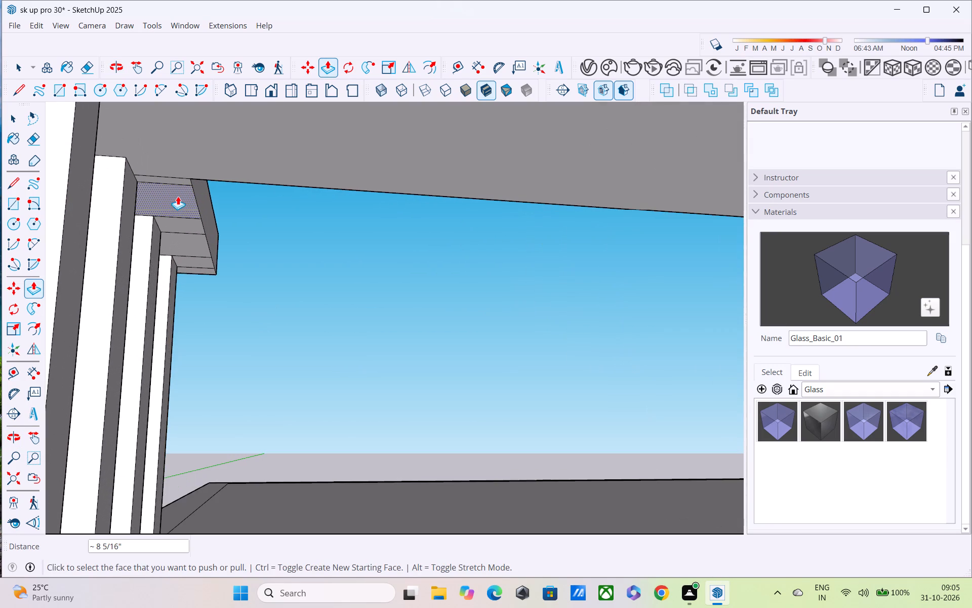
key("e")
left_click_drag(169, 174, 185, 241)
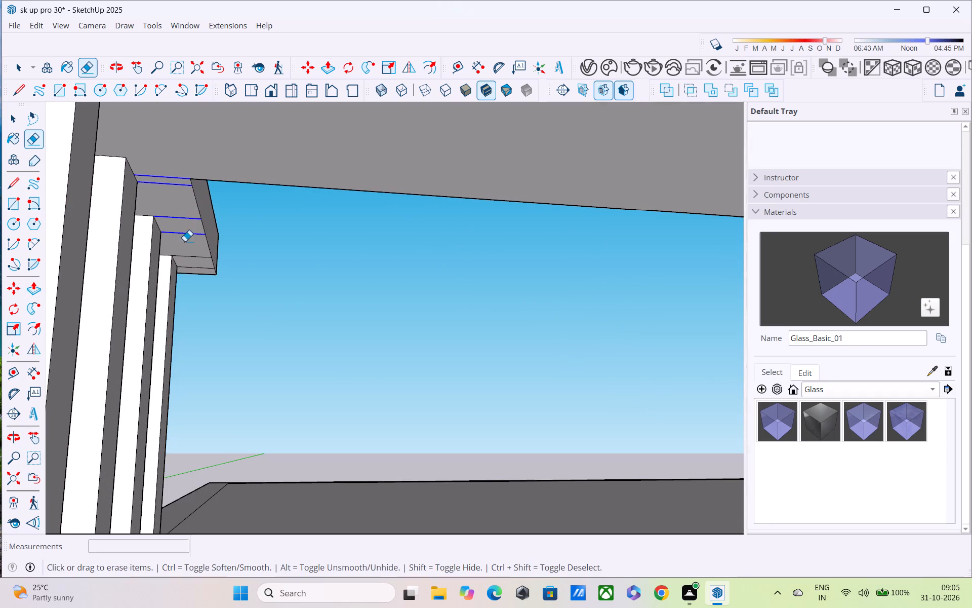
left_click_drag(185, 241, 197, 276)
key("ctrl+z")
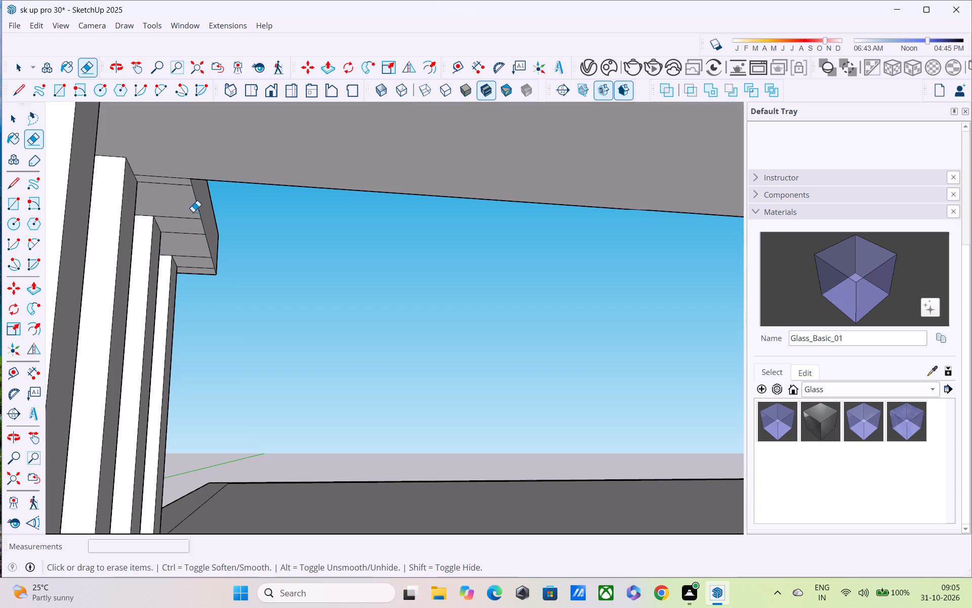
left_click_drag(173, 174, 173, 189)
left_click_drag(176, 212, 183, 235)
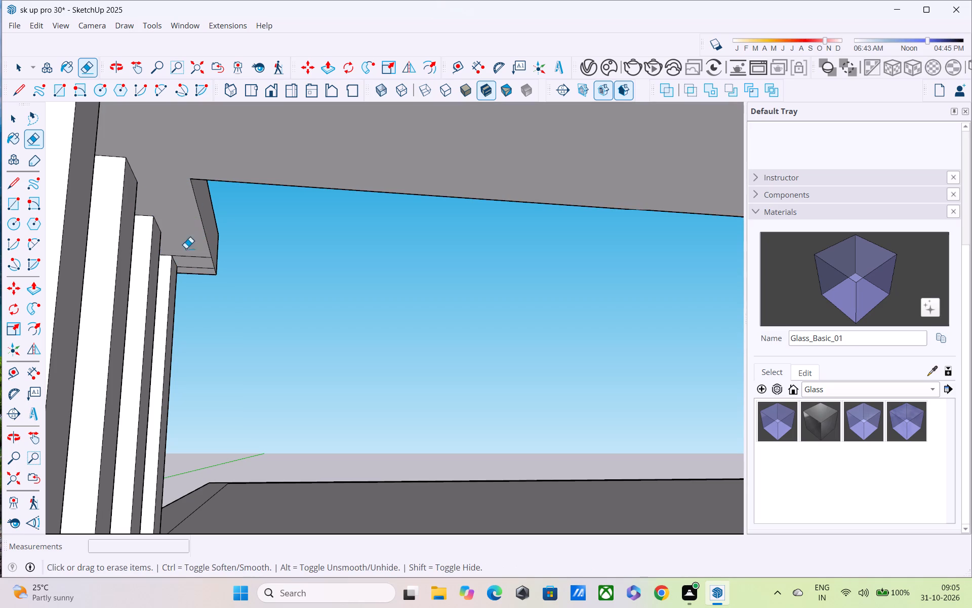
left_click_drag(189, 257, 192, 269)
Push/Pull the beam's inner side face about 4 1/16" back toward the slats.
scroll(191, 268, "down", 2)
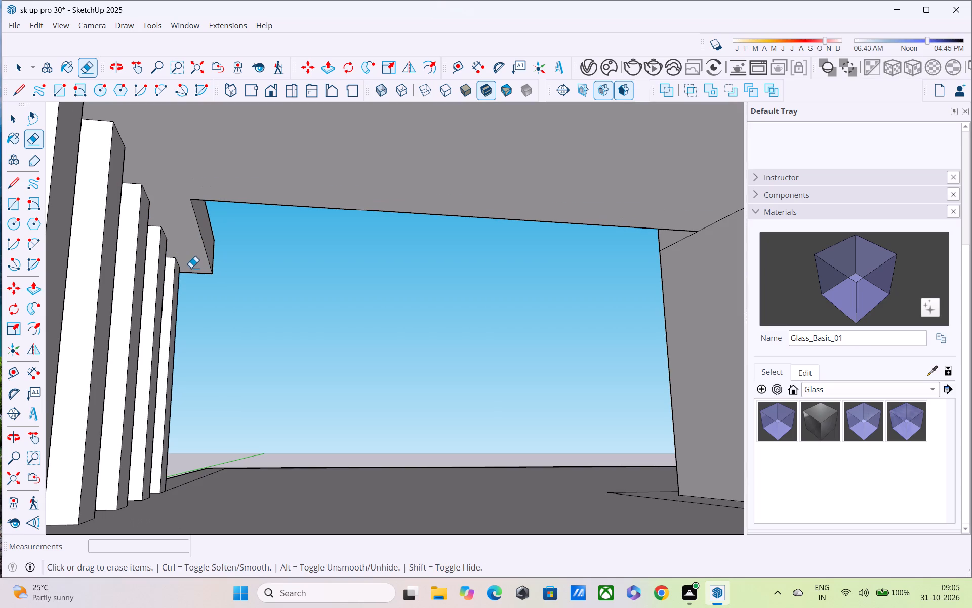
middle_click_drag(192, 279, 193, 284)
key("p")
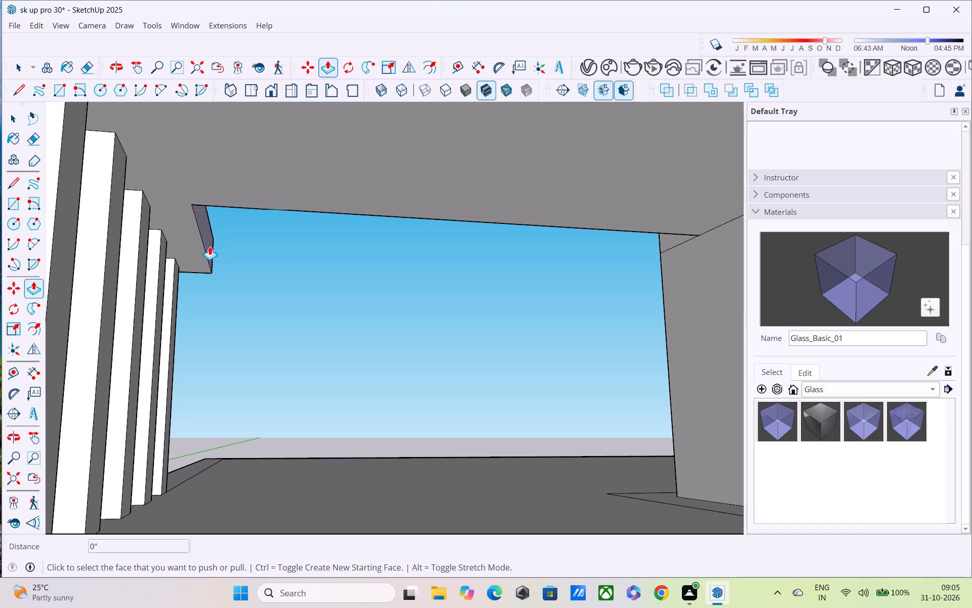
left_click_drag(210, 246, 193, 256)
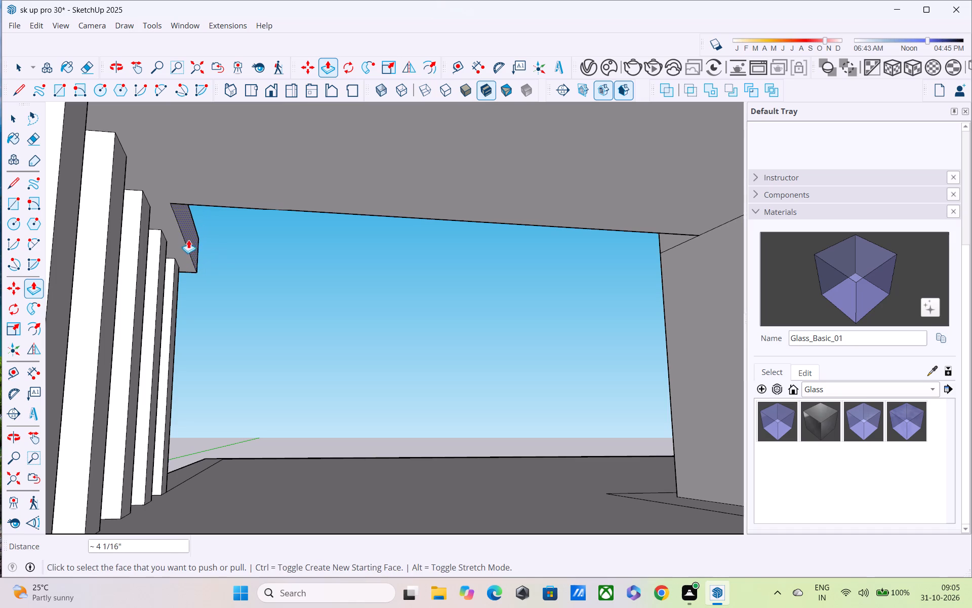
Draw a line across the canopy slab's top from its inner corner to the front edge, continuing the beam's inner edge.
scroll(186, 222, "down", 5)
middle_click_drag(218, 348, 282, 447)
middle_click_drag(233, 351, 279, 425)
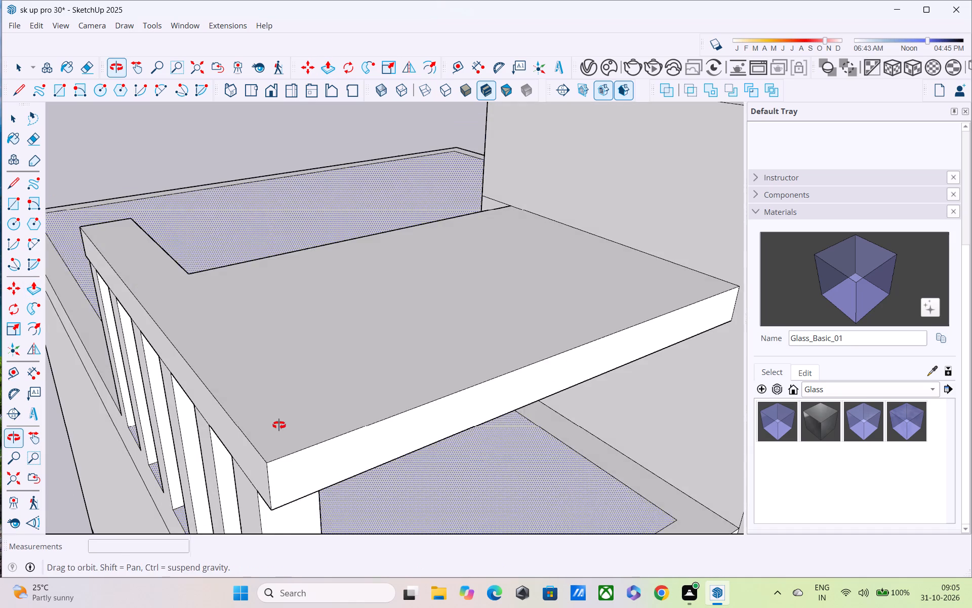
middle_click_drag(279, 425, 279, 425)
key("l")
left_click(190, 277)
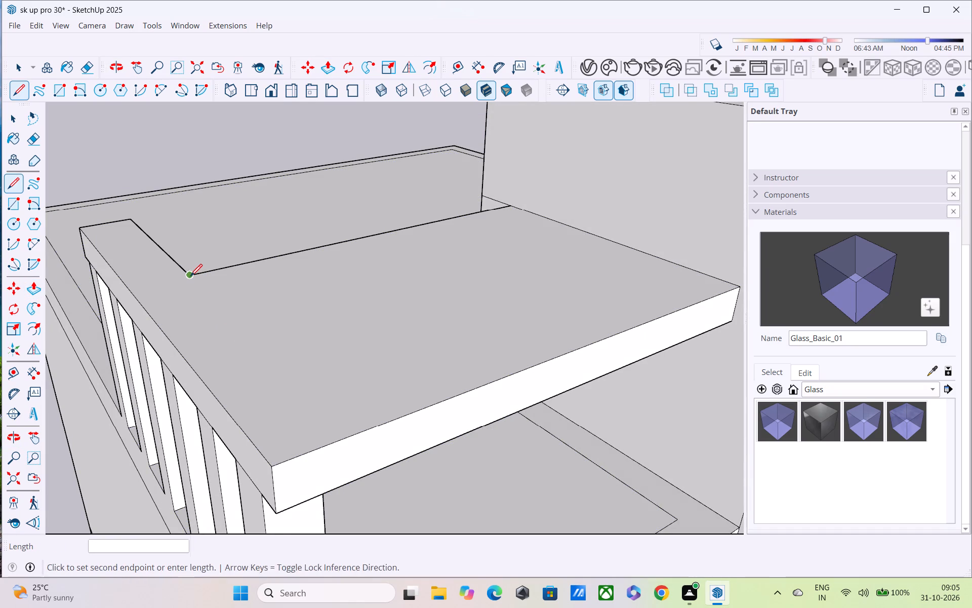
left_click(358, 436)
Examine the canopy slab, slats and stair tower from the front, from below and from above.
middle_click_drag(351, 434, 221, 326)
scroll(214, 307, "down", 3)
middle_click_drag(214, 307, 209, 280)
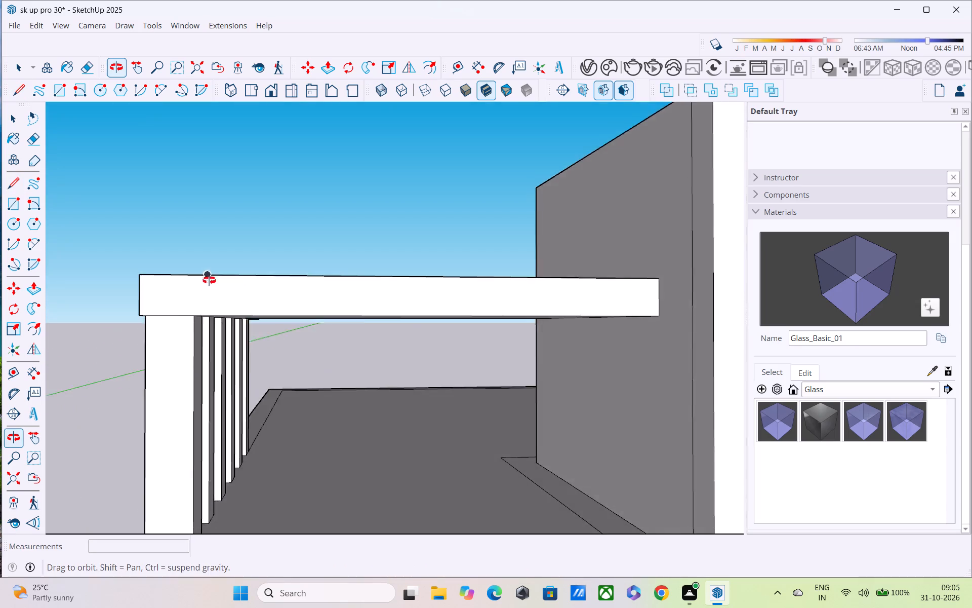
middle_click_drag(209, 280, 208, 252)
scroll(211, 251, "down", 3)
middle_click_drag(222, 276, 252, 213)
scroll(258, 324, "up", 4)
scroll(256, 327, "down", 1)
middle_click_drag(255, 333, 255, 393)
scroll(252, 365, "up", 1)
scroll(251, 364, "down", 4)
middle_click_drag(246, 354, 267, 486)
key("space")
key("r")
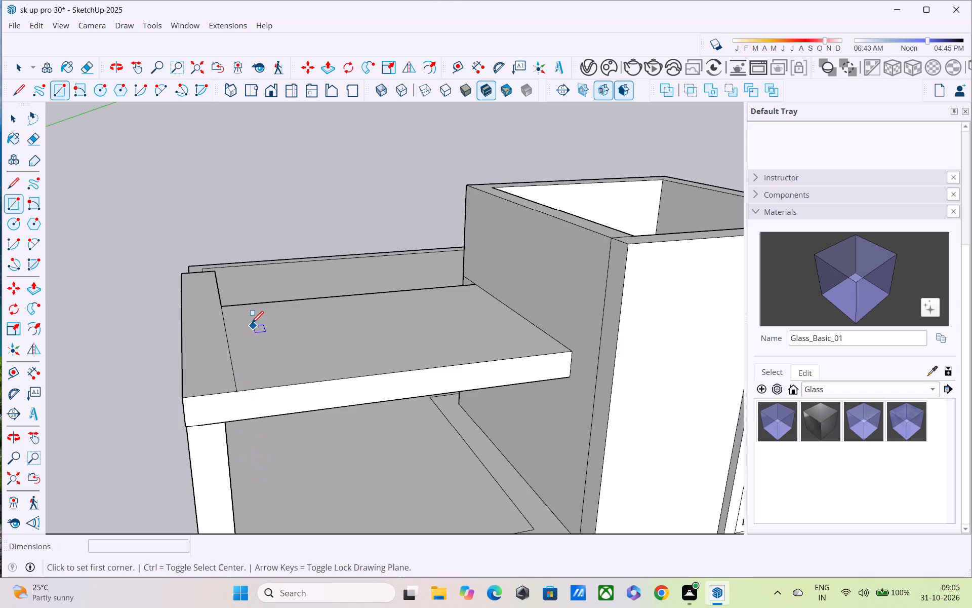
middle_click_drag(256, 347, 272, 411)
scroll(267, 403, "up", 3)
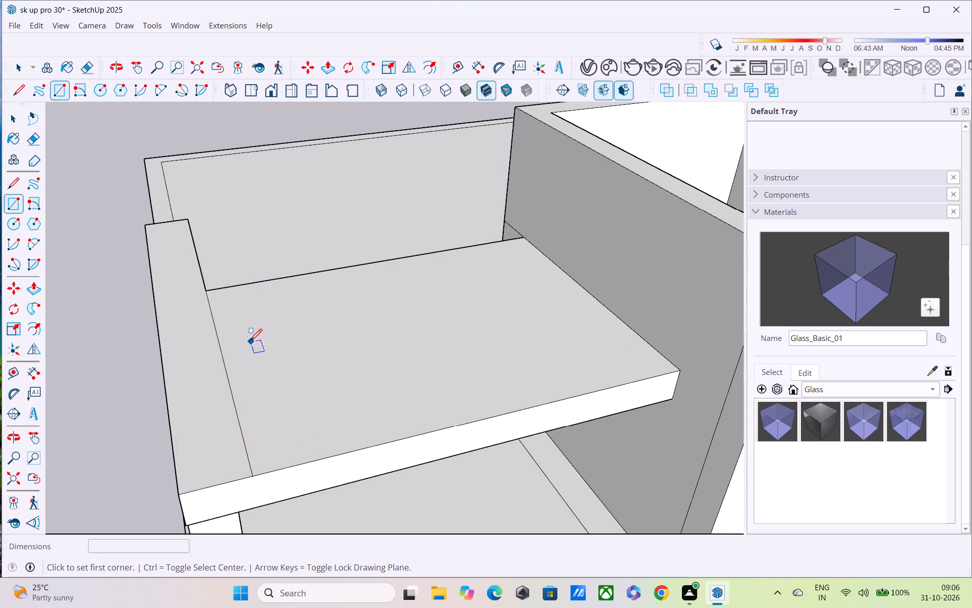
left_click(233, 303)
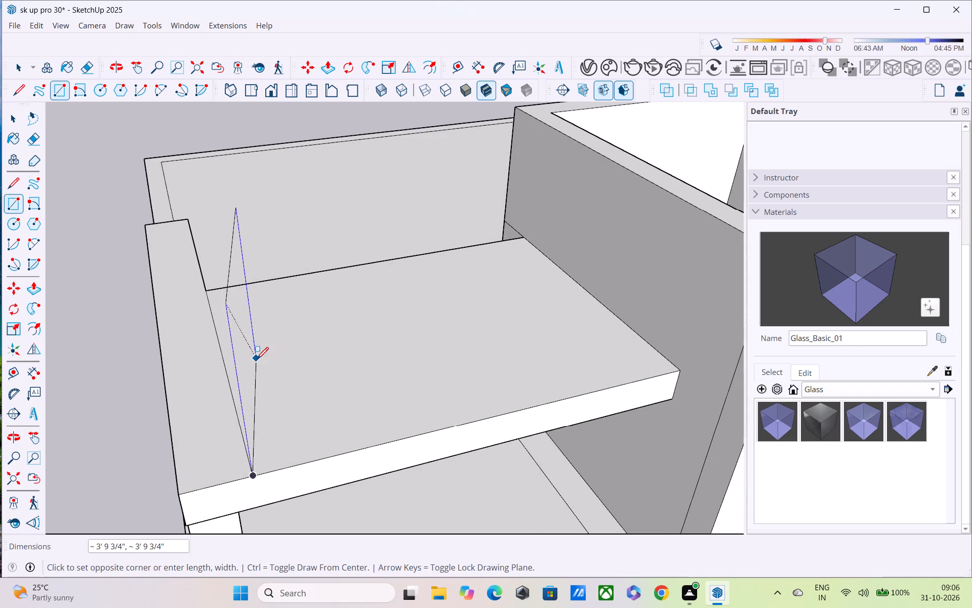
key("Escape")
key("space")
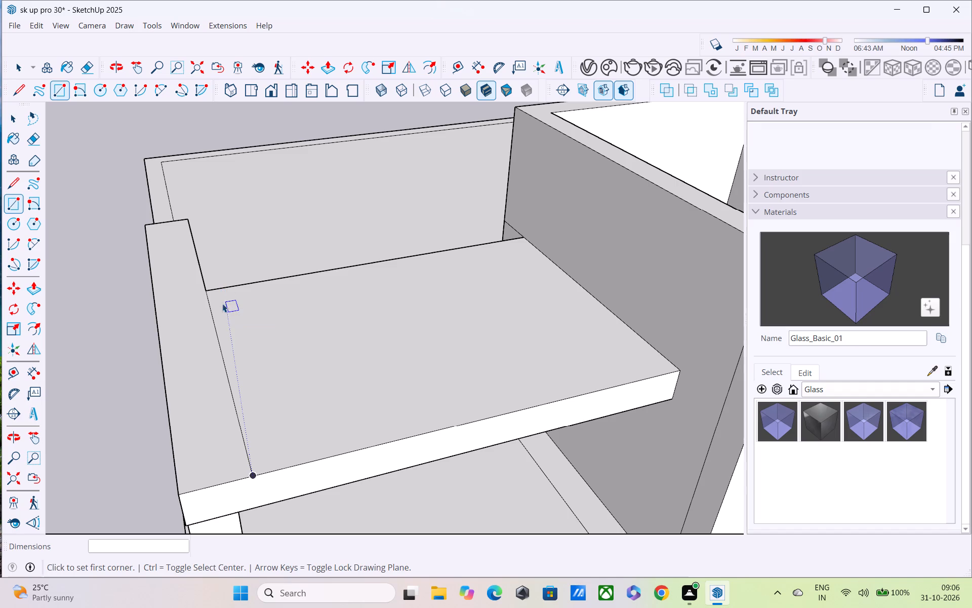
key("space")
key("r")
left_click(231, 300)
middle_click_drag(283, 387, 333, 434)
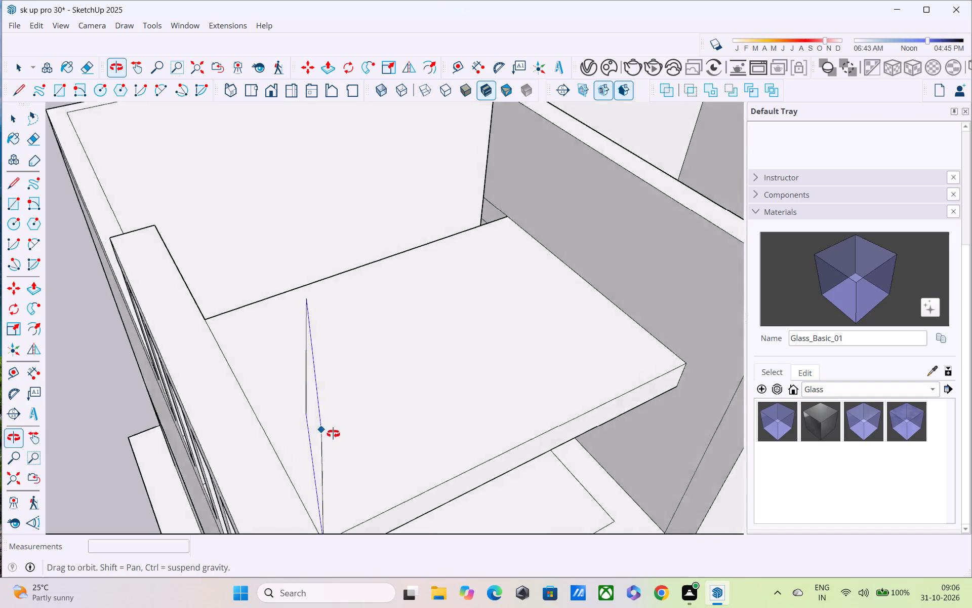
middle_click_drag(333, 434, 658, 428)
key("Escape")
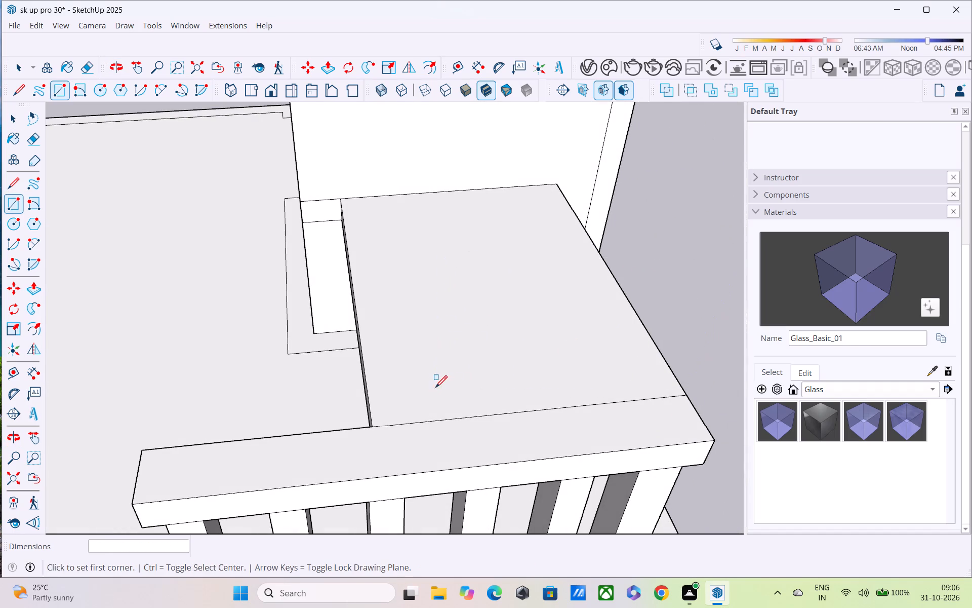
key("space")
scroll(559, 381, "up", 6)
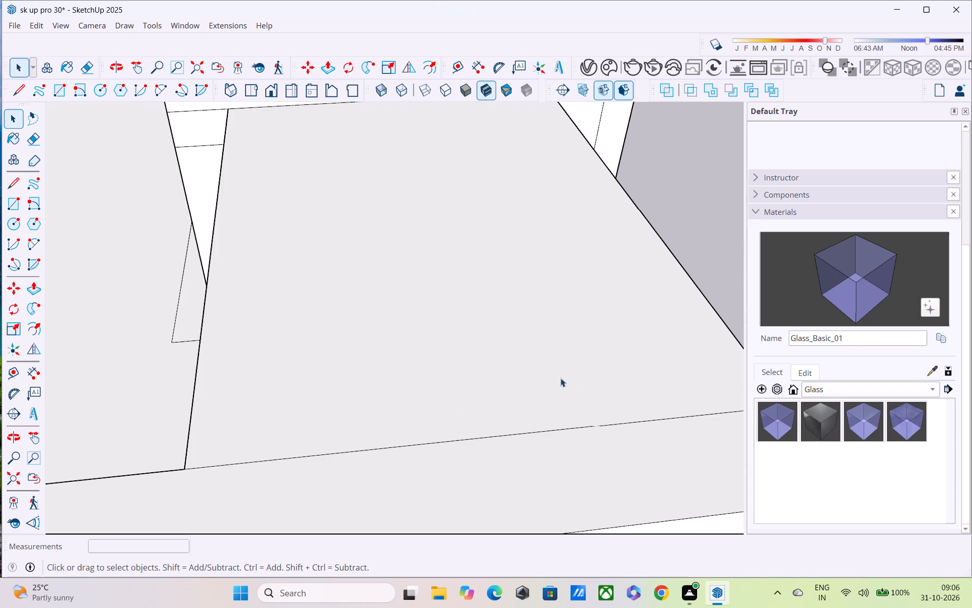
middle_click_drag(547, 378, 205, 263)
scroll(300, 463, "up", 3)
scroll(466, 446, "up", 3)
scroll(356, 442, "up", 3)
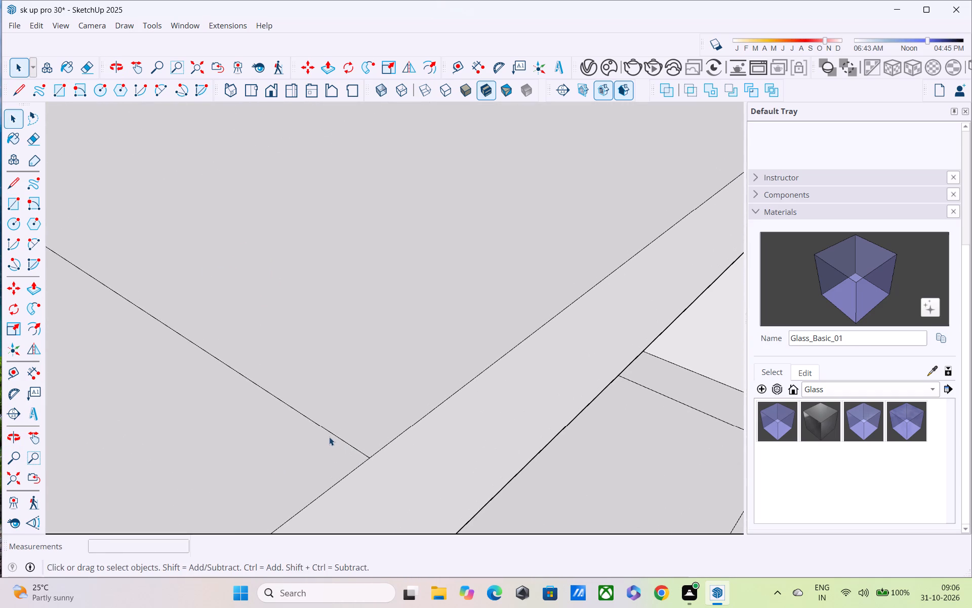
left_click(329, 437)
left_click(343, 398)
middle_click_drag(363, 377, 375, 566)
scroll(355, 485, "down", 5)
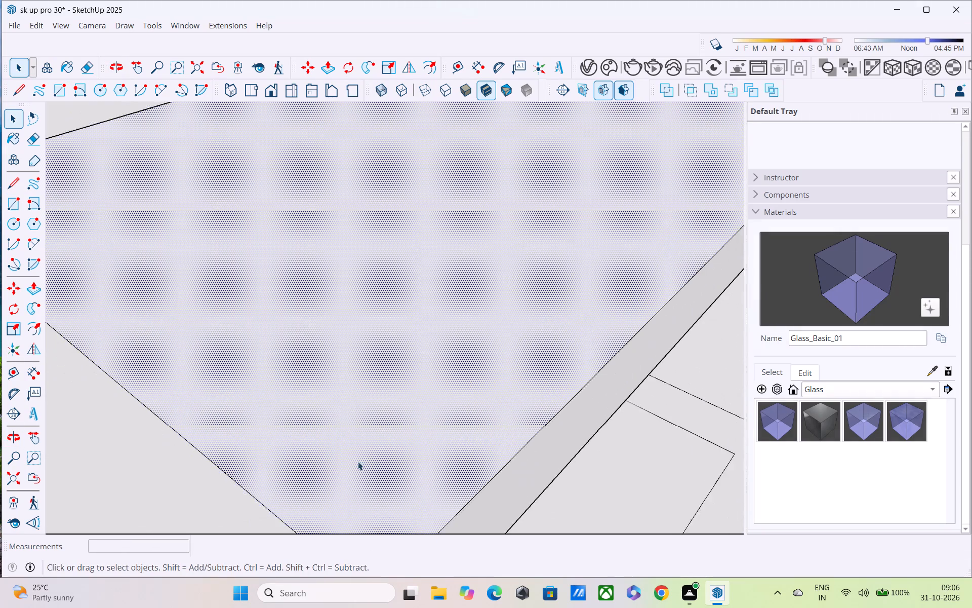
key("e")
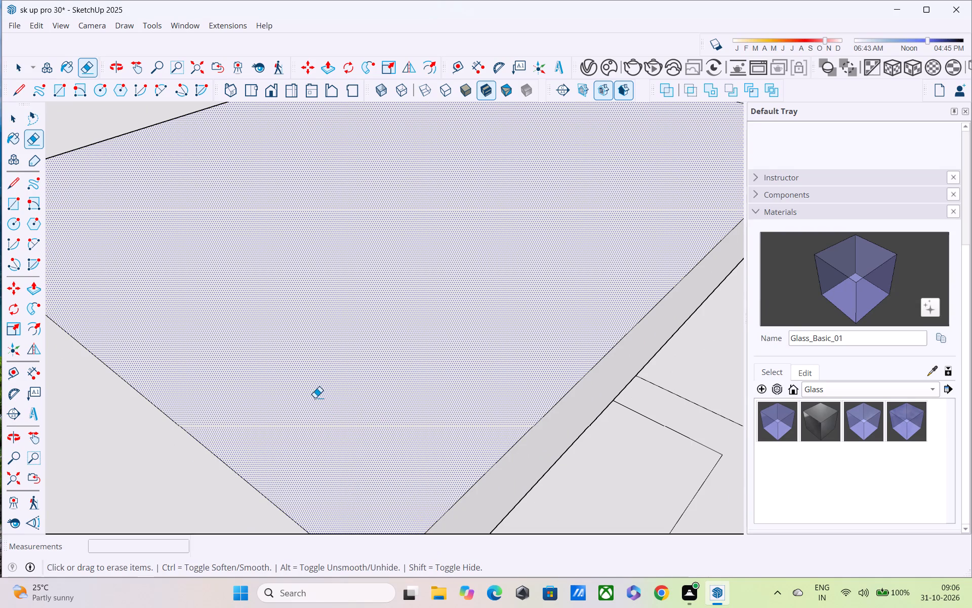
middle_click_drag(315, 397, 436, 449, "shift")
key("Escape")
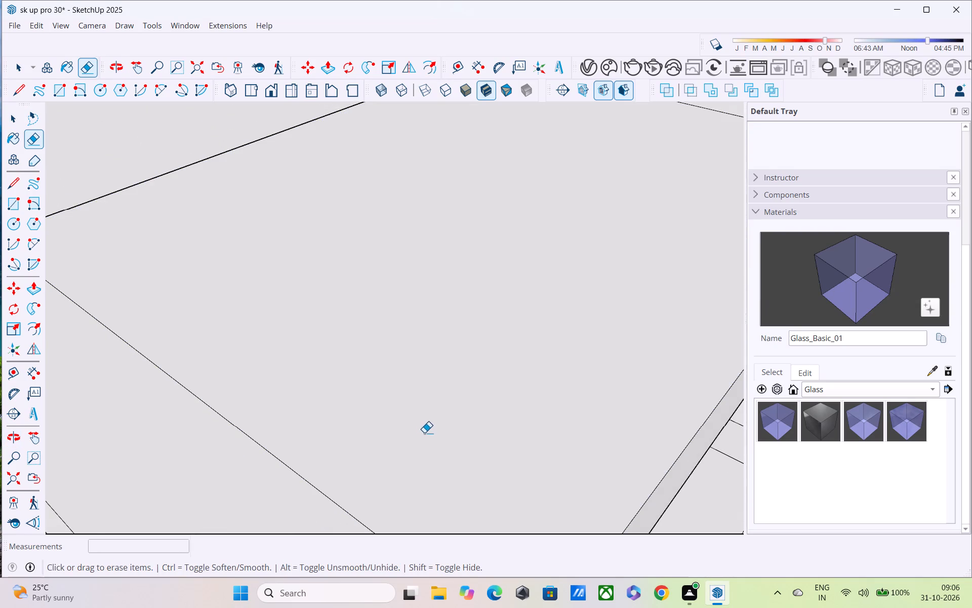
Draw a narrow rectangle about 6 1/2' long and 3" wide on the canopy slab's top, beside the dividing line.
middle_click_drag(427, 442, 477, 476, "shift")
key("r")
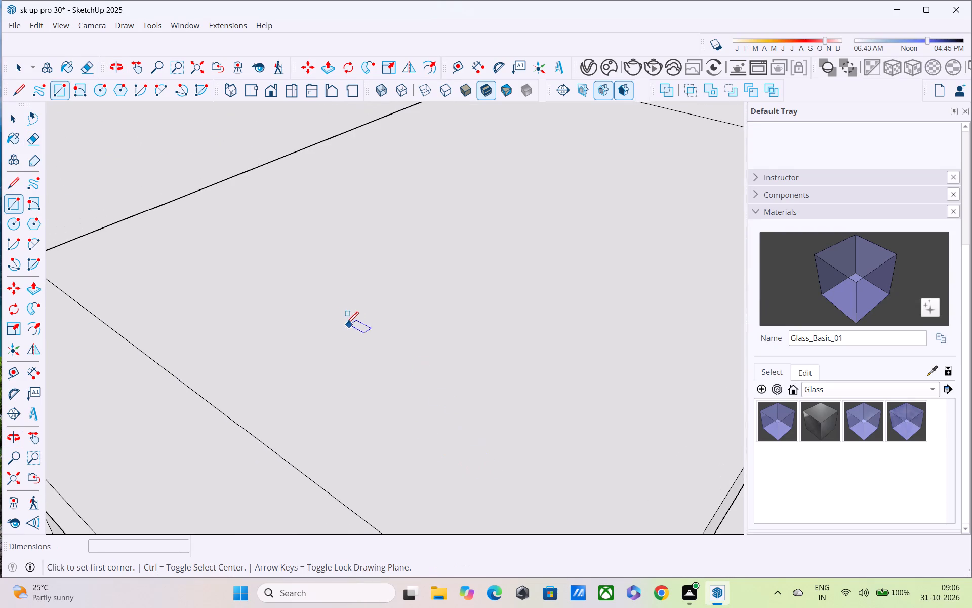
middle_click_drag(345, 326, 278, 306, "shift")
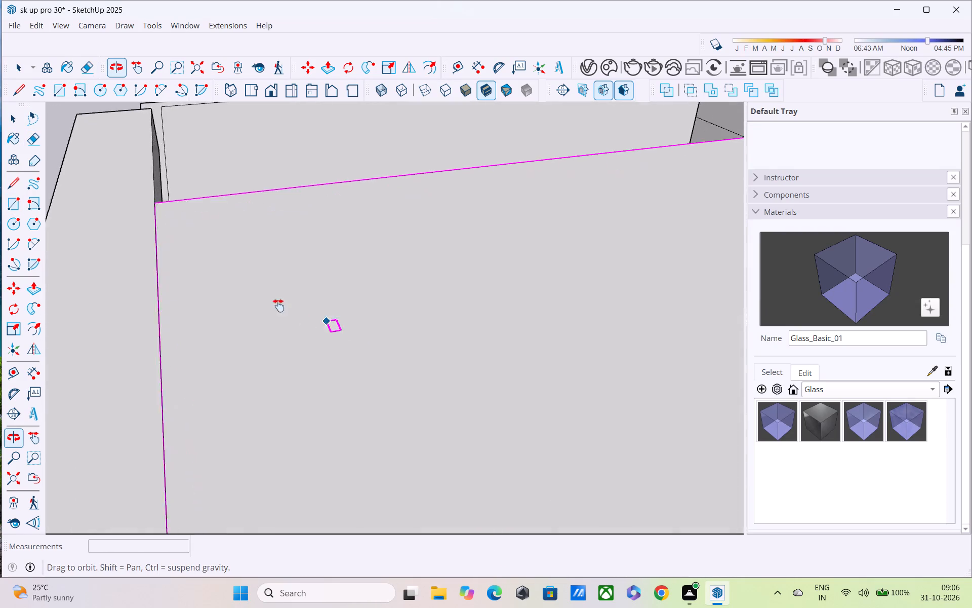
middle_click_drag(278, 306, 258, 278, "shift")
middle_click_drag(239, 294, 238, 223)
middle_click_drag(246, 247, 252, 268)
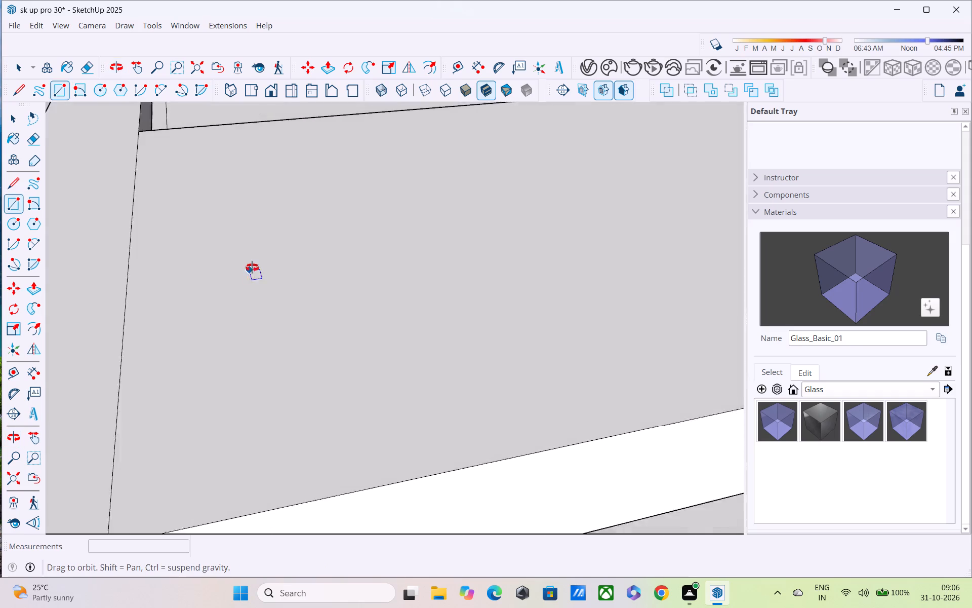
middle_click_drag(252, 268, 246, 240)
scroll(235, 272, "down", 3)
scroll(195, 162, "down", 1)
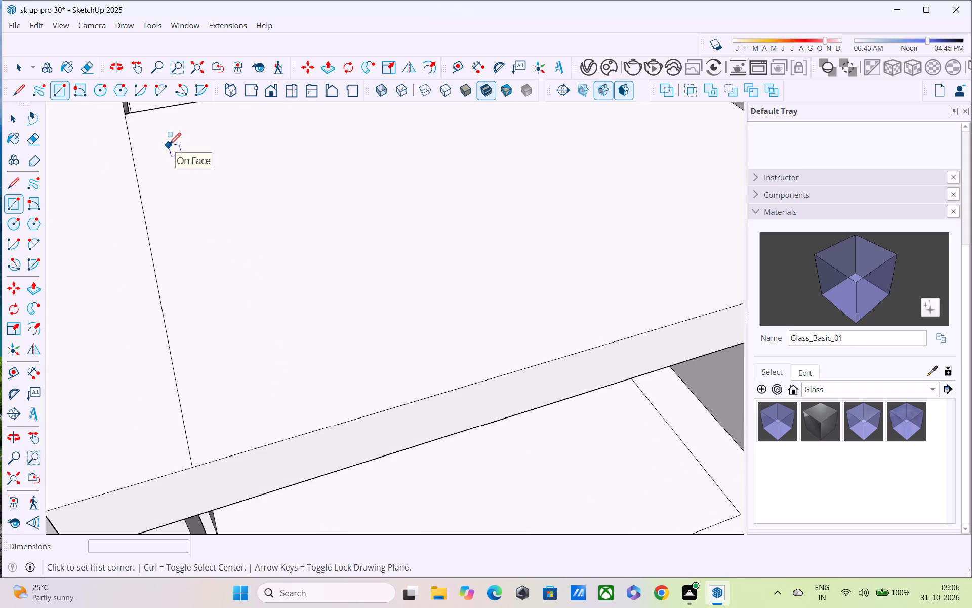
left_click(147, 119)
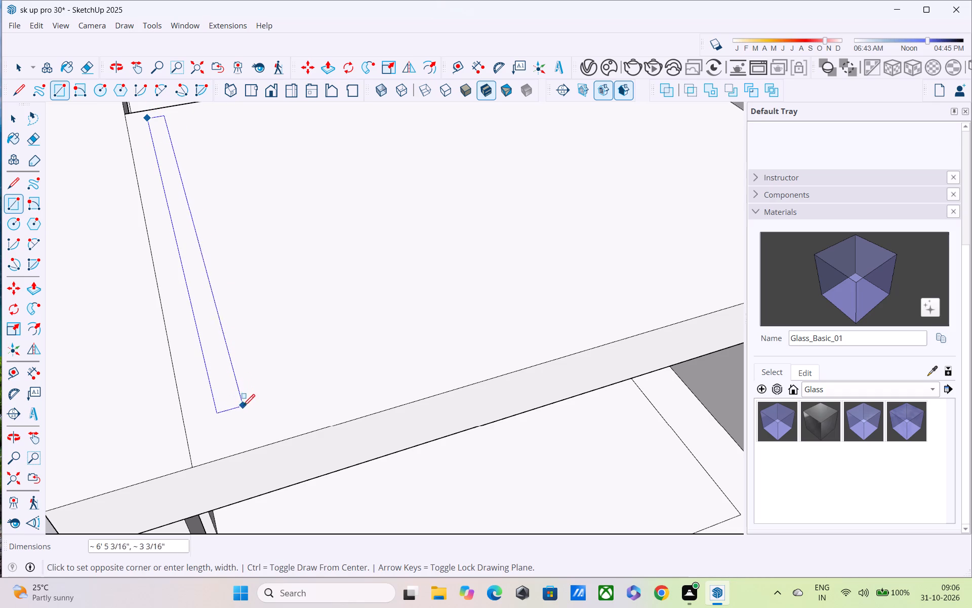
left_click(246, 422)
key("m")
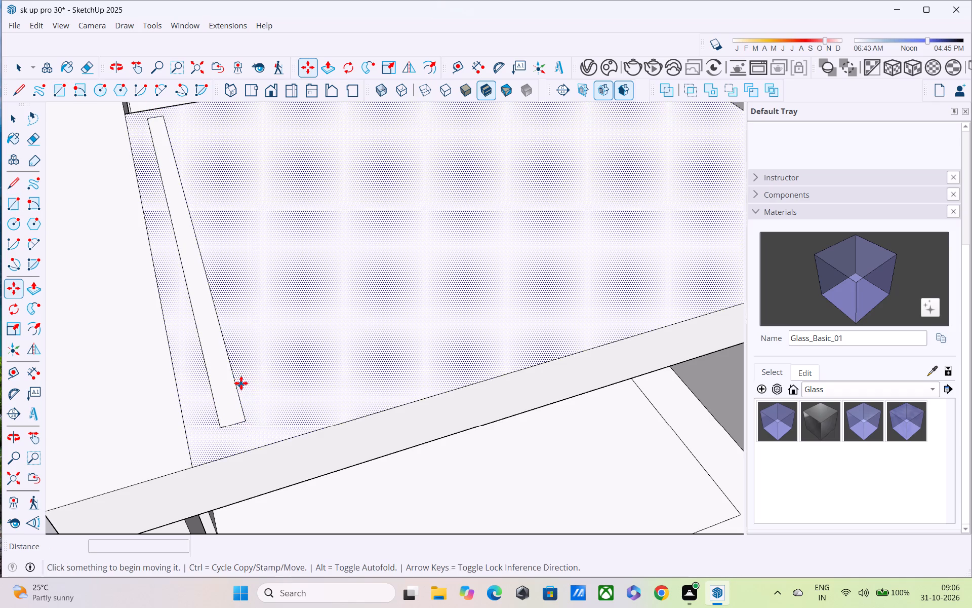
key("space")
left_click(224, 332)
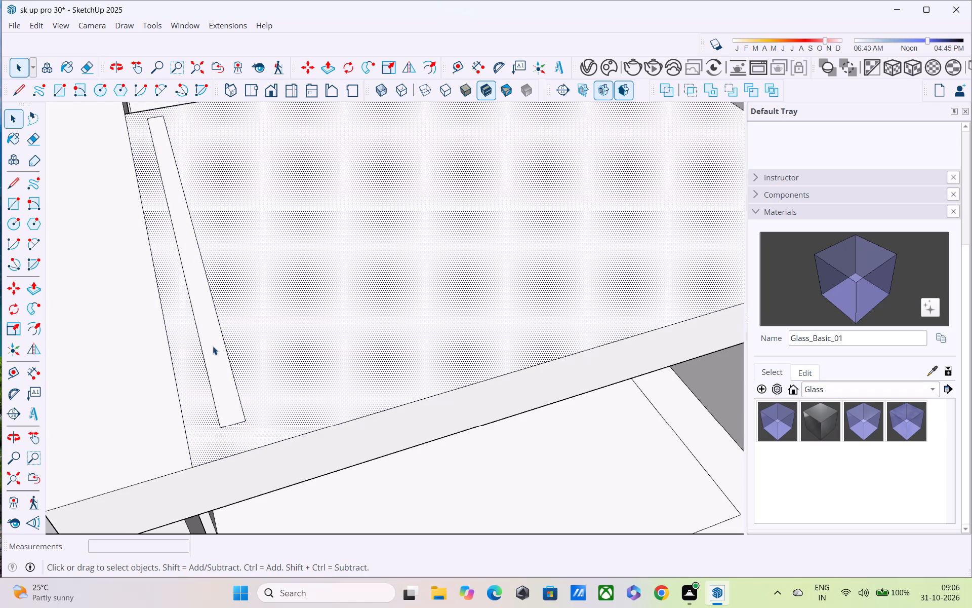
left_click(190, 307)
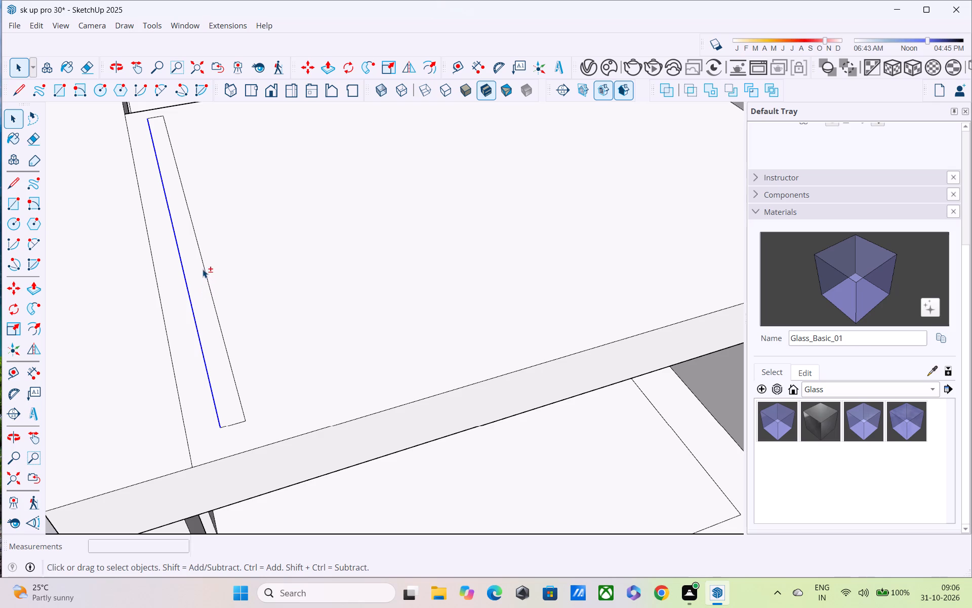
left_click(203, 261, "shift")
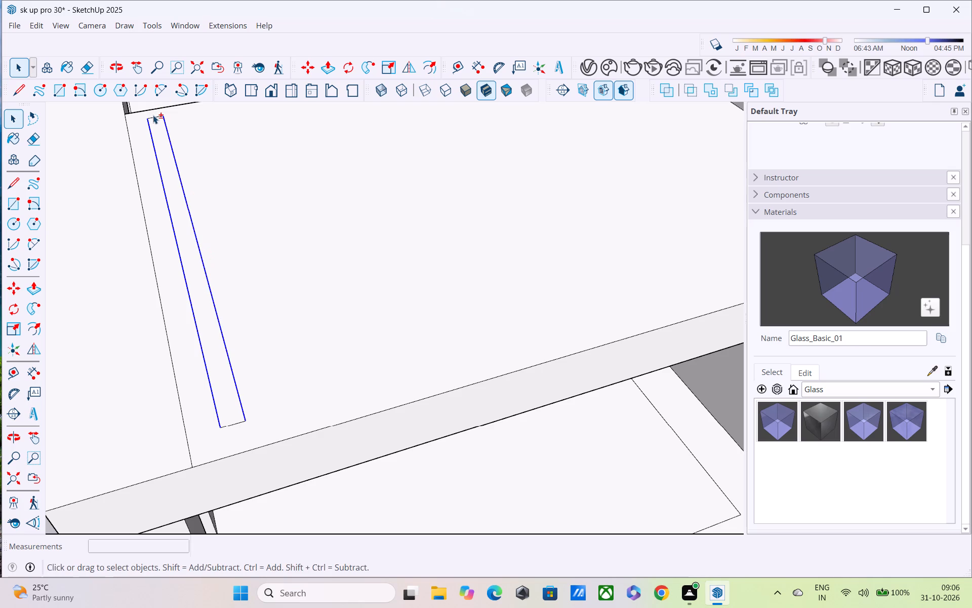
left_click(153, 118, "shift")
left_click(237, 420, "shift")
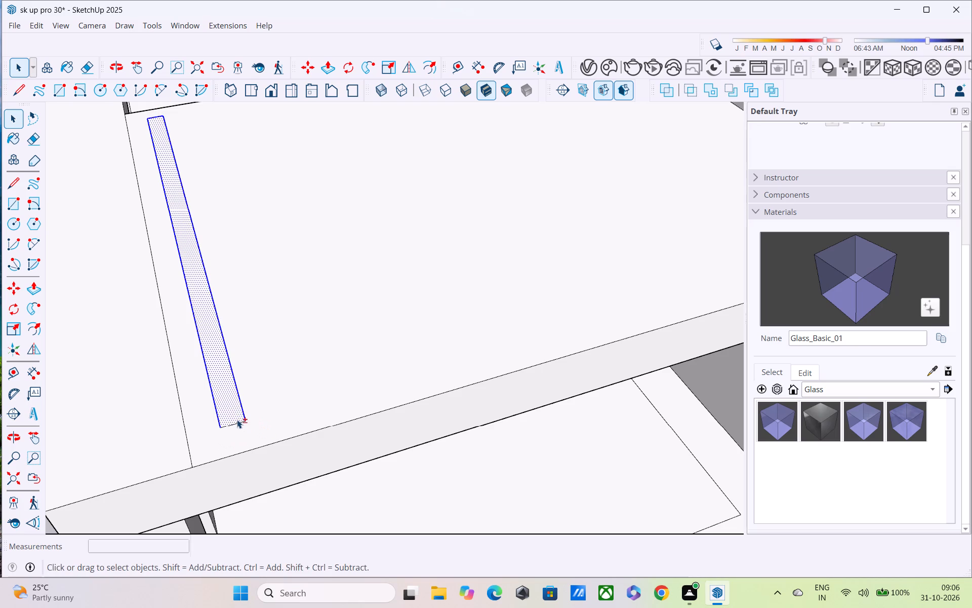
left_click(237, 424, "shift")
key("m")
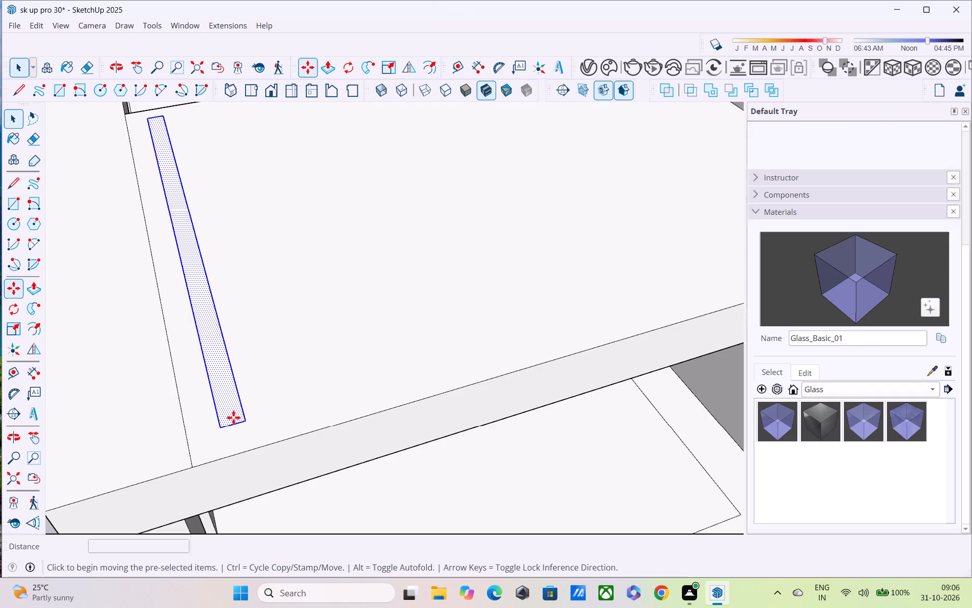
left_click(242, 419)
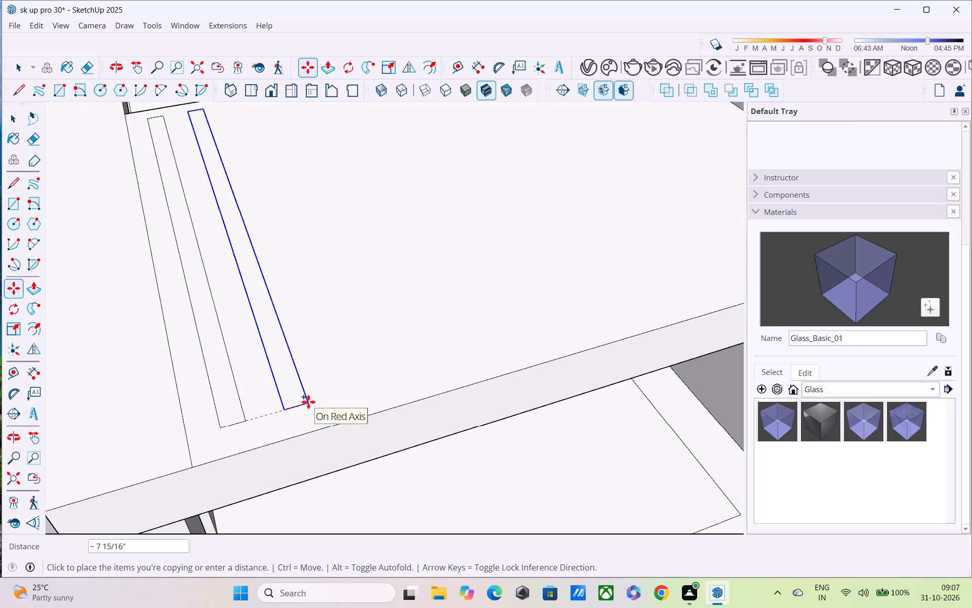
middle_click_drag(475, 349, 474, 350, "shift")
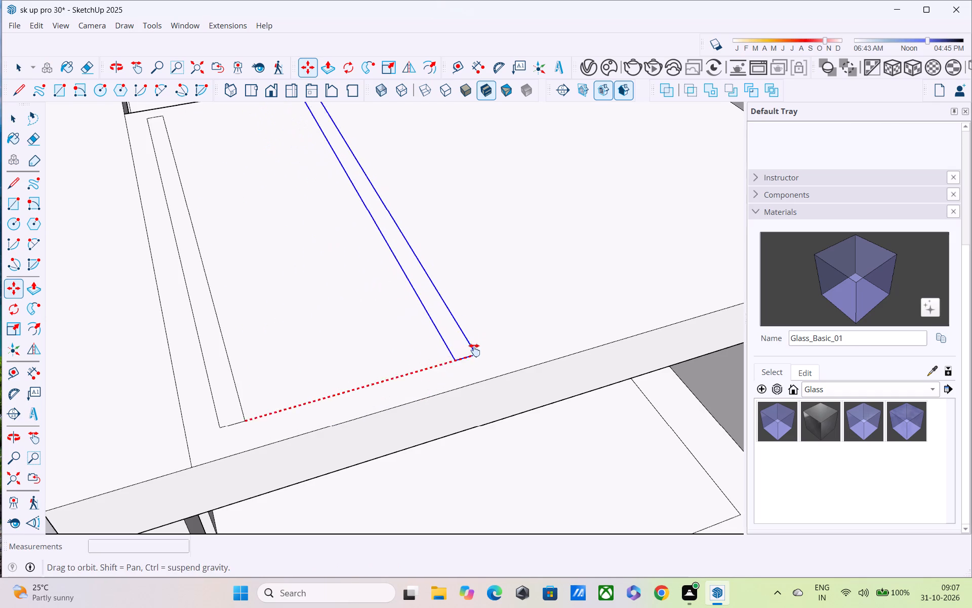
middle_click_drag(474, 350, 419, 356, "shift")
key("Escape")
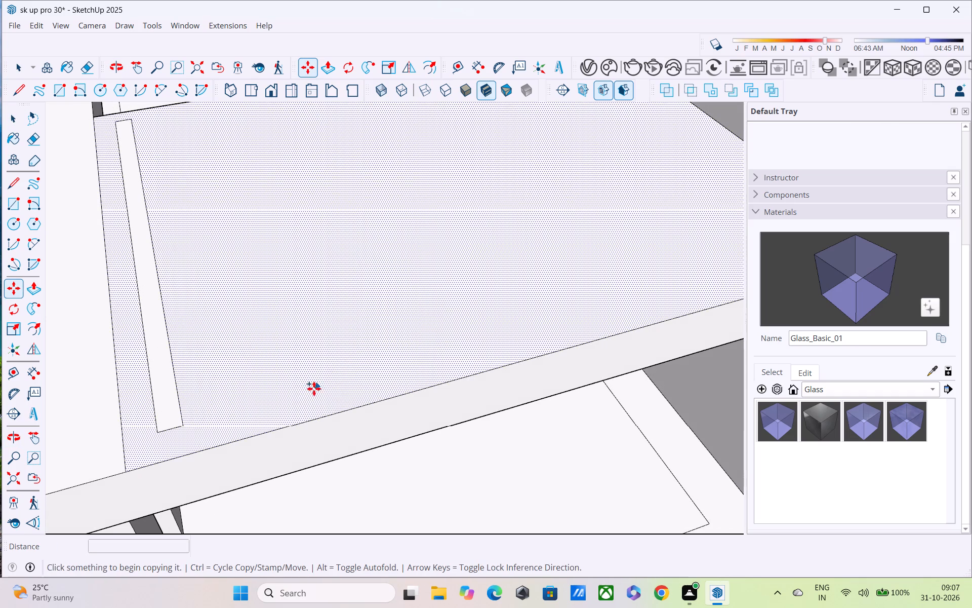
Move the narrow strip outline about 4 1/16" so its long edge lies on the canopy slab's dividing line.
key("space")
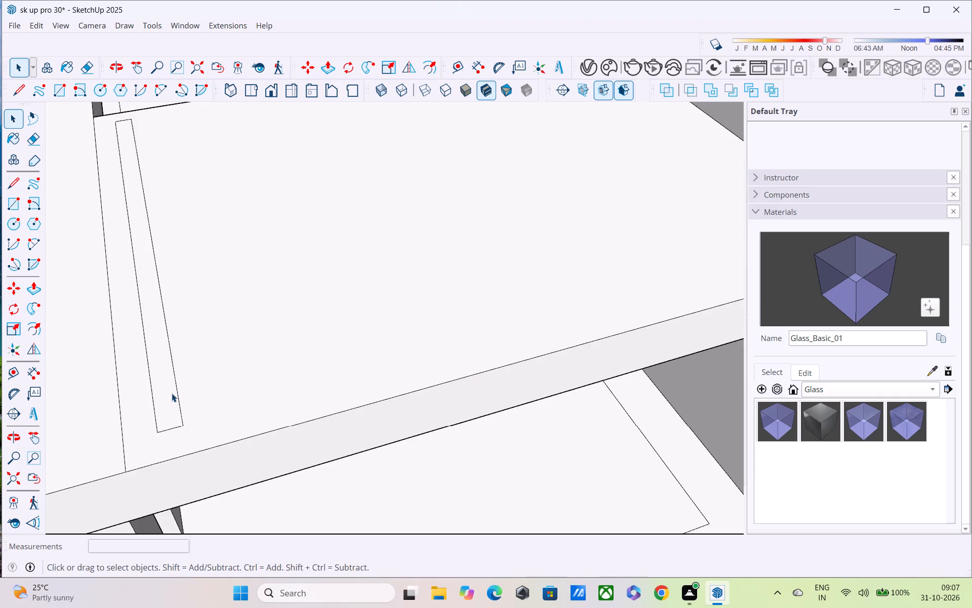
left_click(177, 389, "shift")
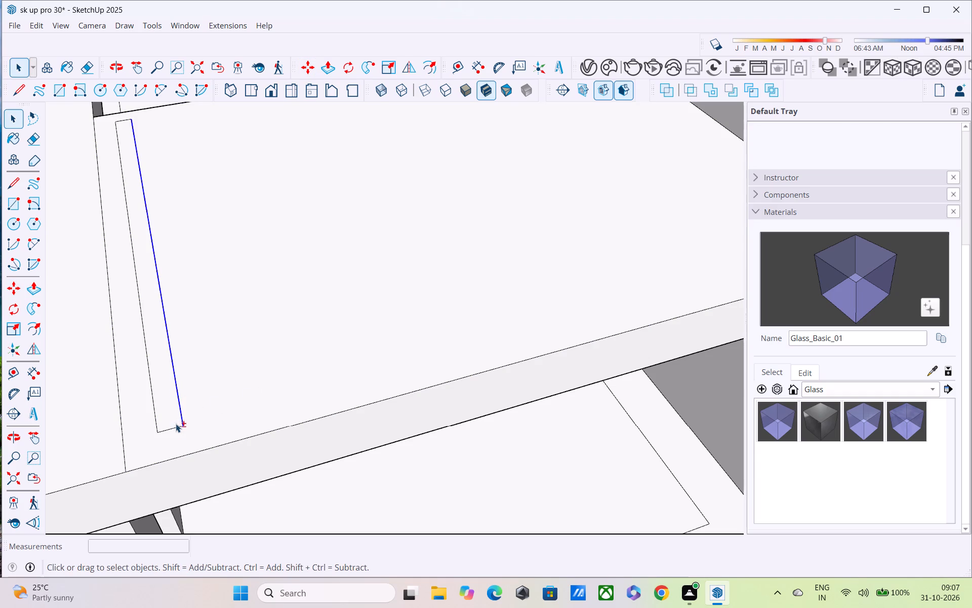
left_click(172, 429, "shift")
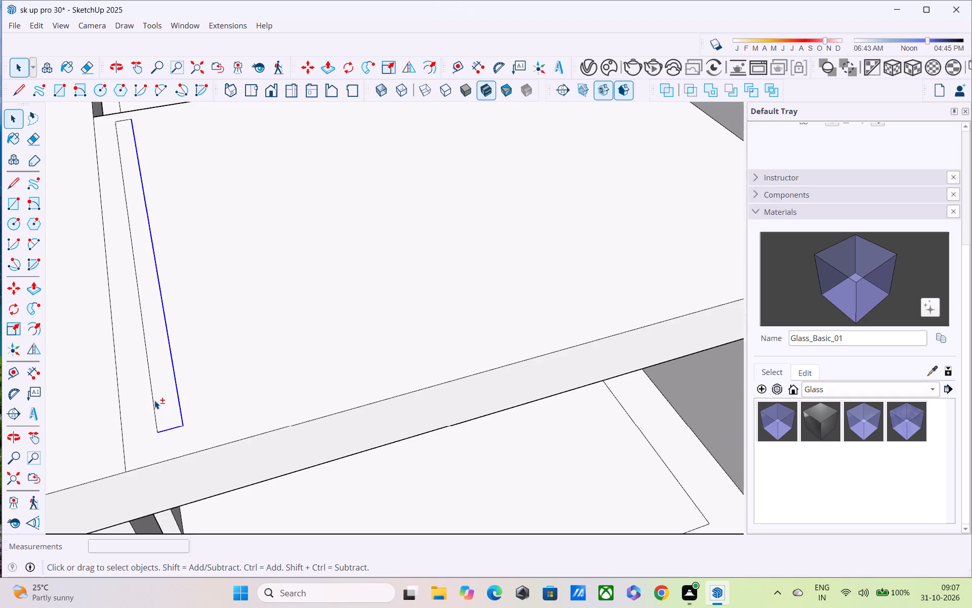
left_click(154, 400, "shift")
middle_click_drag(159, 378, 181, 466, "shift")
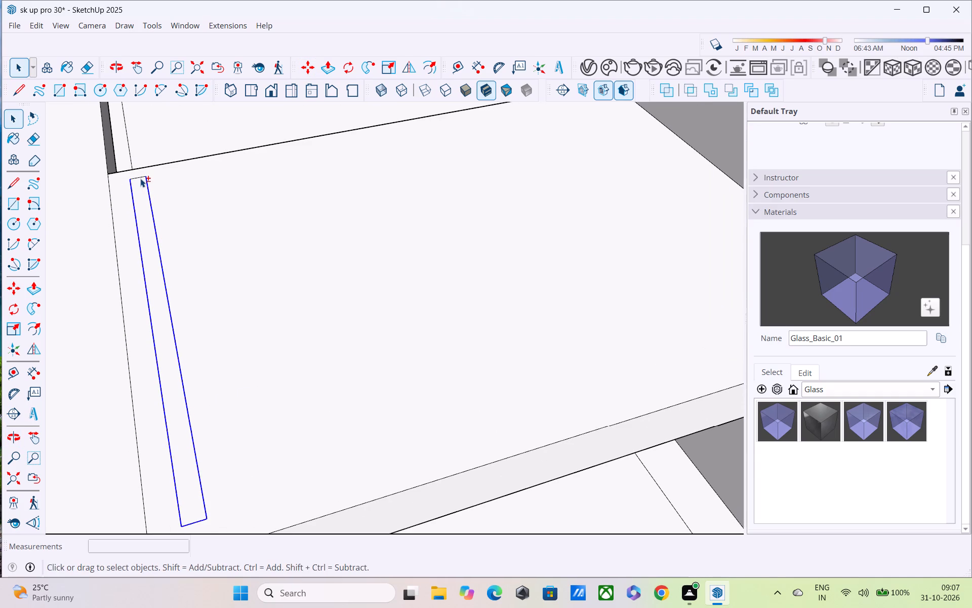
left_click(140, 178, "shift")
key("m")
middle_click_drag(191, 386, 193, 286)
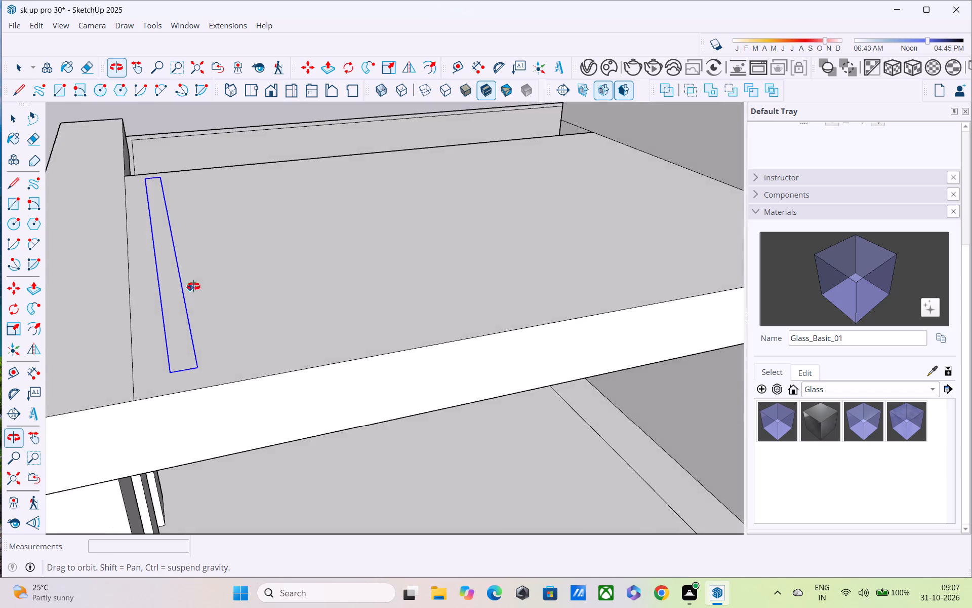
middle_click_drag(193, 286, 201, 236)
left_click(181, 311)
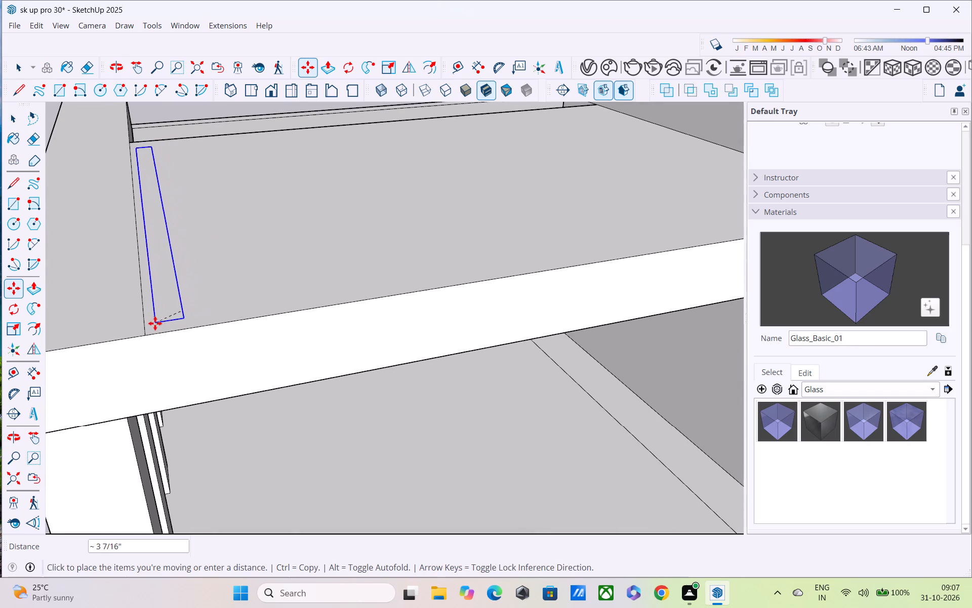
left_click(145, 321)
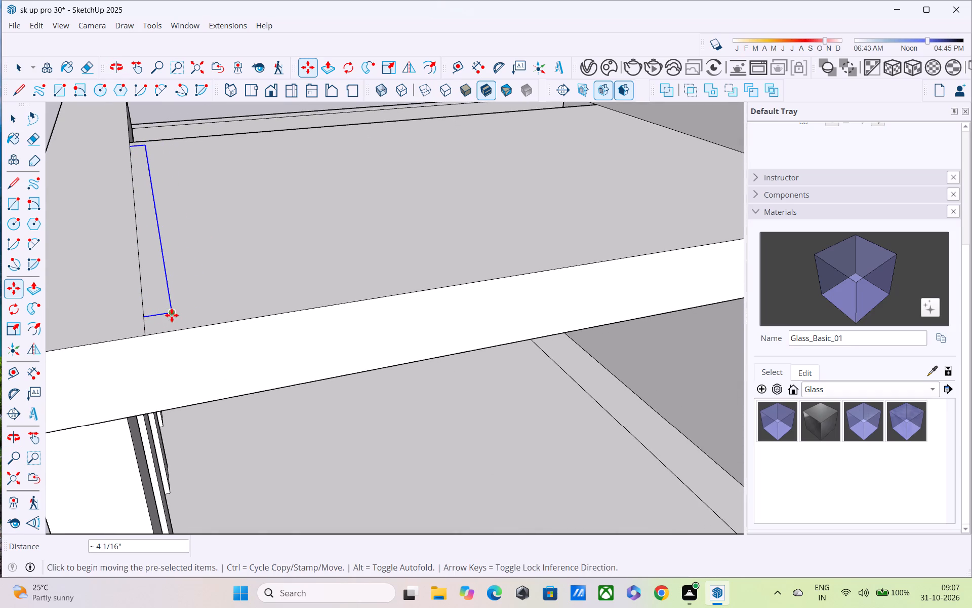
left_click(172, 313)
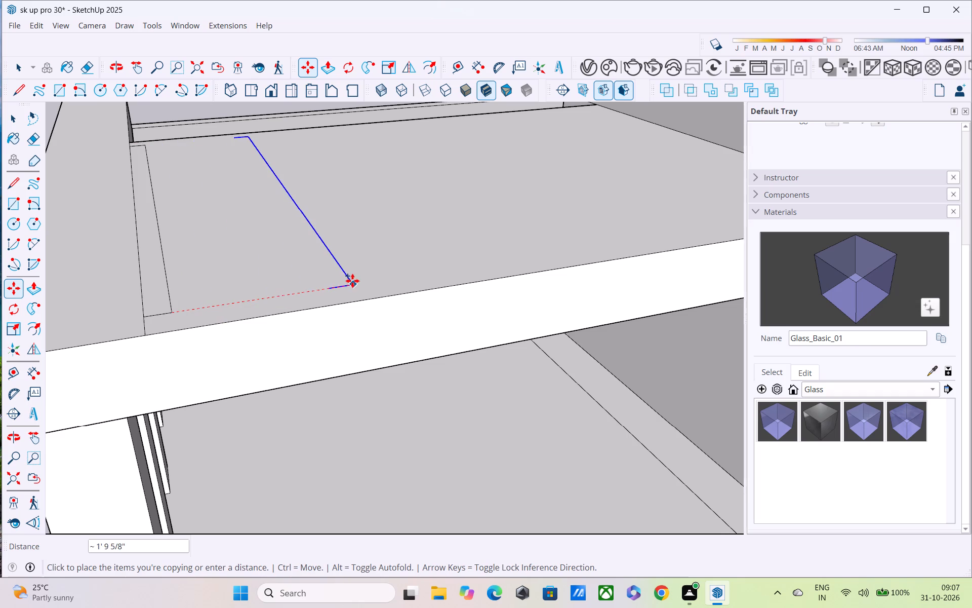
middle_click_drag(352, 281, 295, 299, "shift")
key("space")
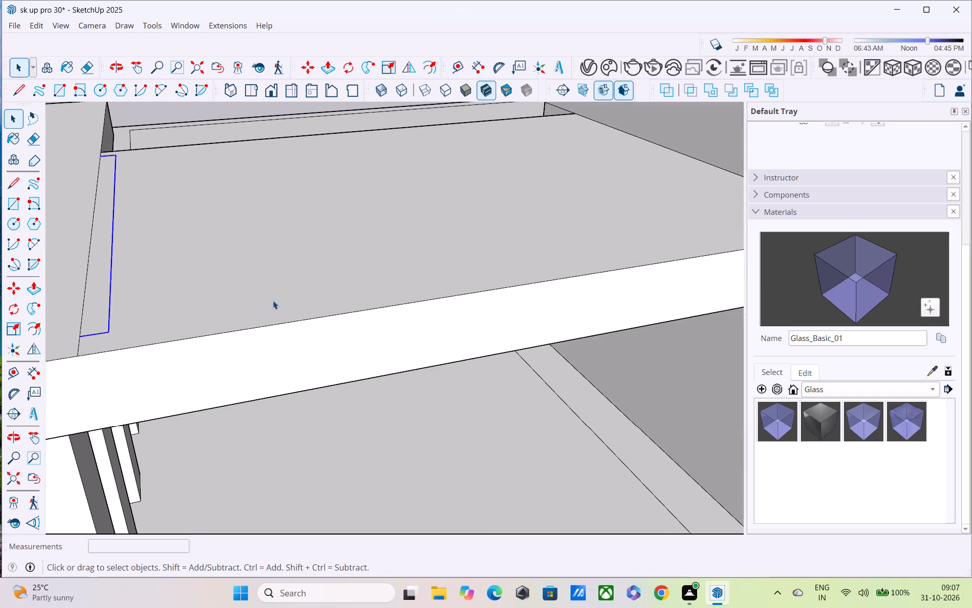
Copy the full strip outline about 9' 1 11/16" along the red axis to the slab's far end and divide the span into 10 copies.
middle_click_drag(163, 290, 243, 338, "shift")
key("space")
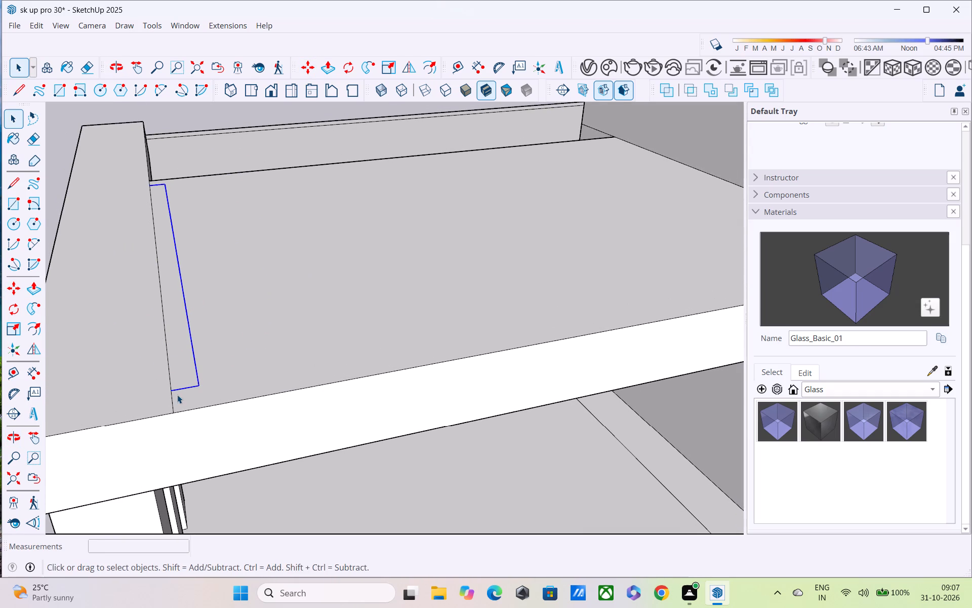
left_click(163, 315, "shift")
key("m")
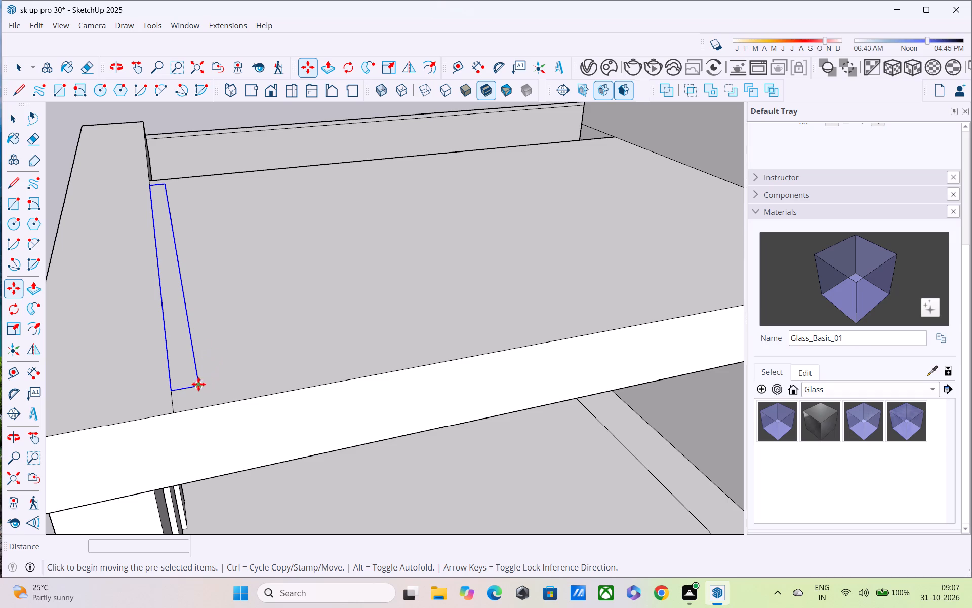
left_click(196, 385)
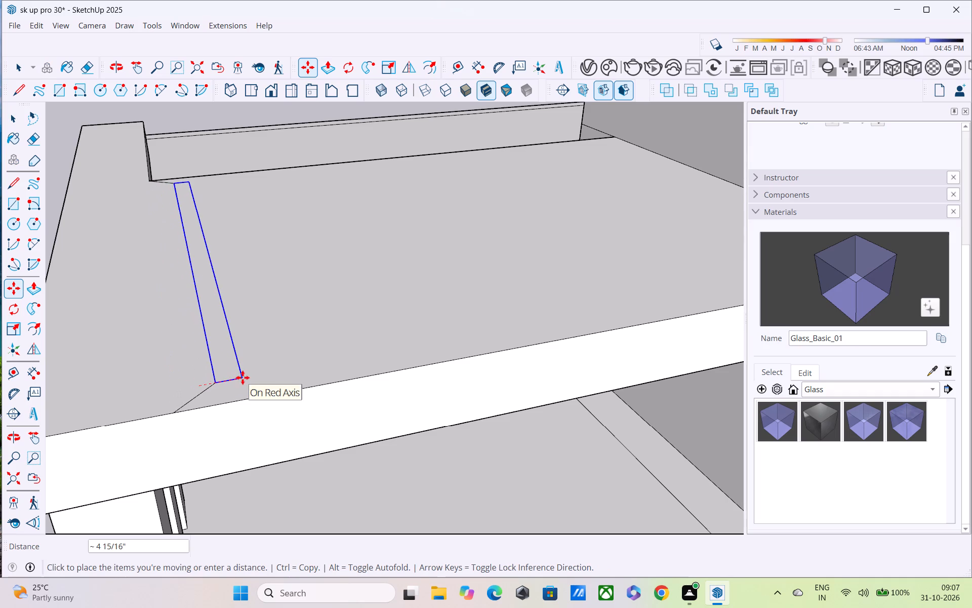
scroll(378, 340, "down", 2)
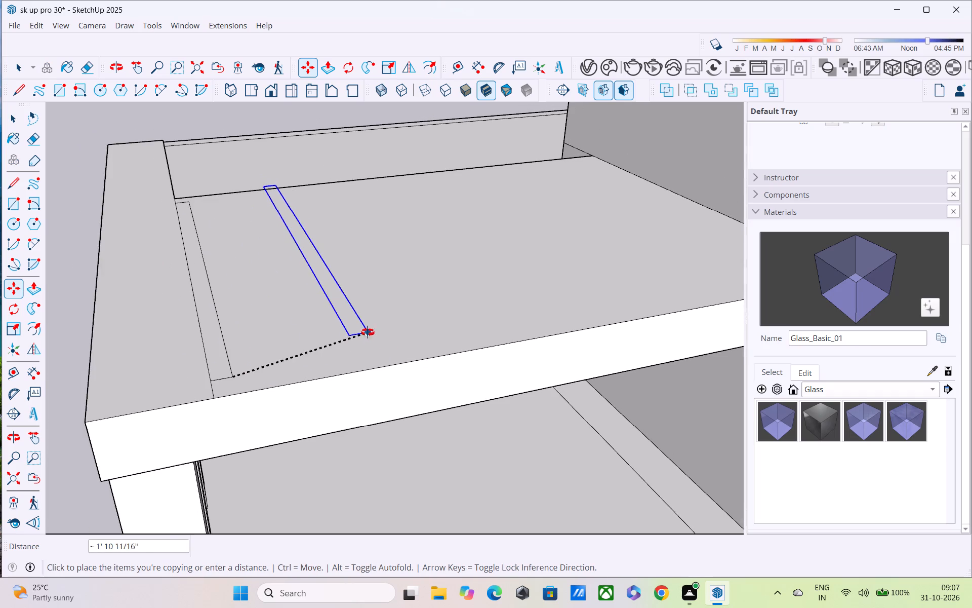
middle_click_drag(368, 332, 114, 351, "shift")
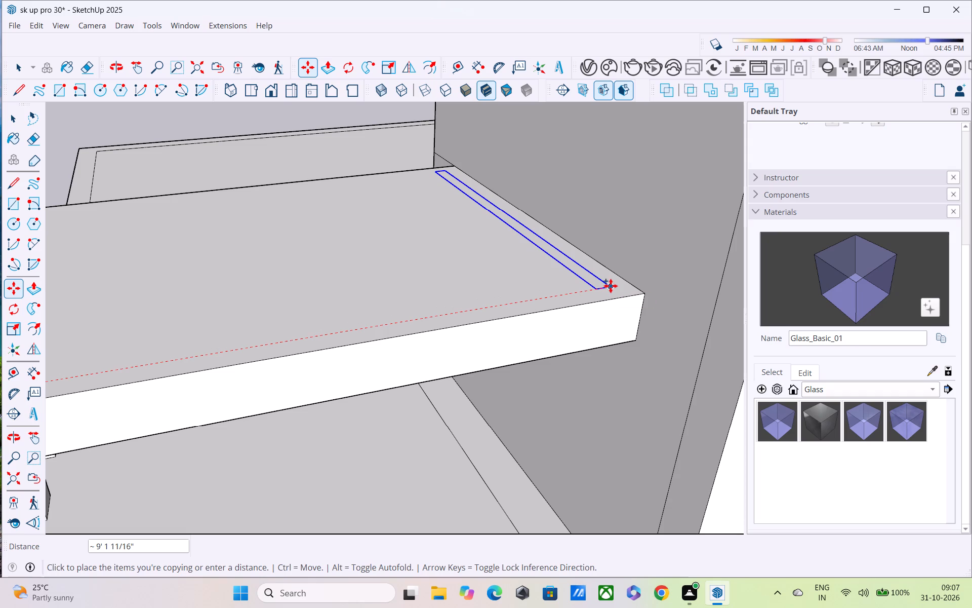
left_click(611, 286)
type("/10")
key("Return")
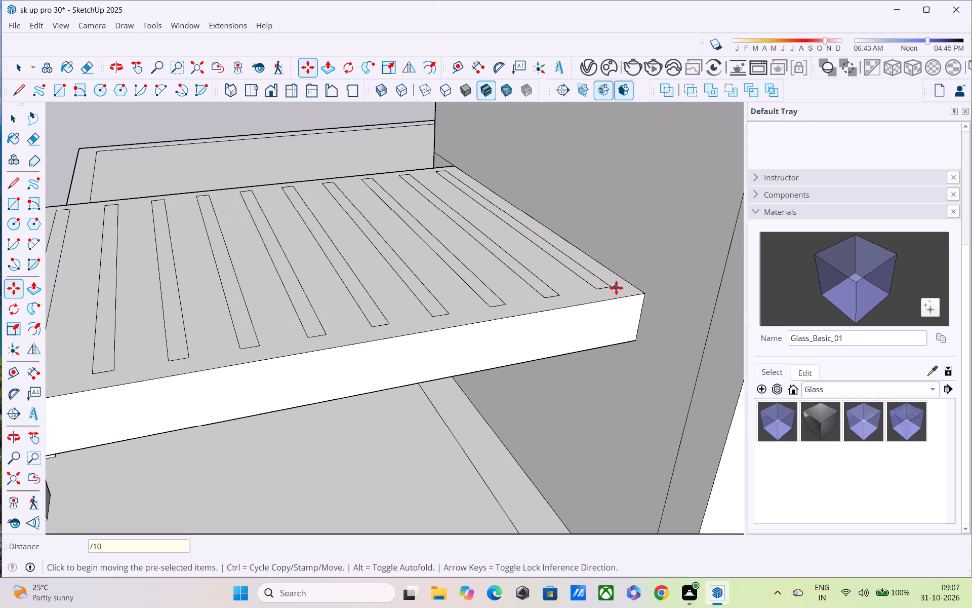
Draw two lines about 9' 9 3/16" long along the strips' front and back ends, from the first strip to the slab's far edge.
scroll(606, 295, "down", 4)
middle_click_drag(541, 346, 534, 323)
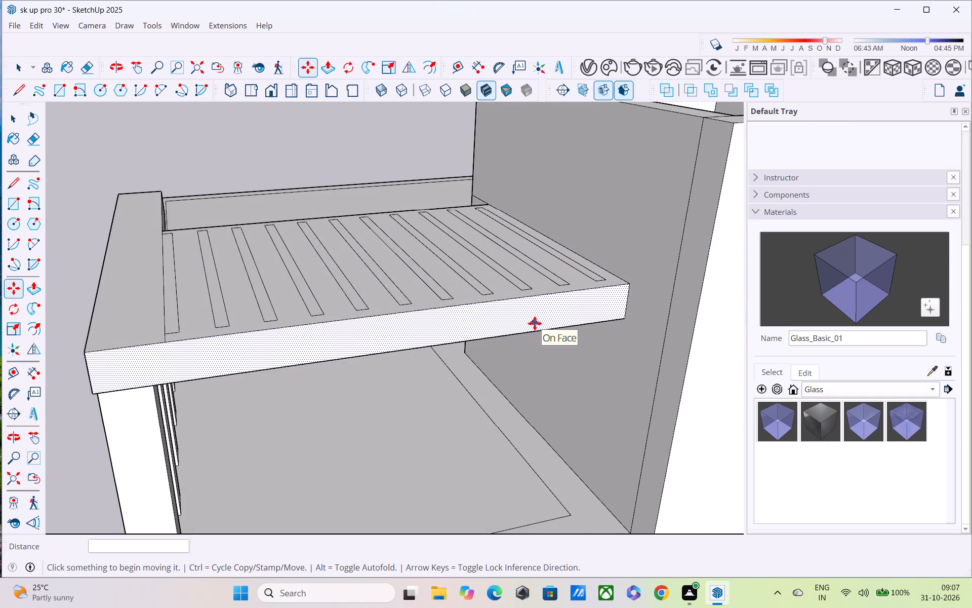
middle_click_drag(530, 321, 568, 305)
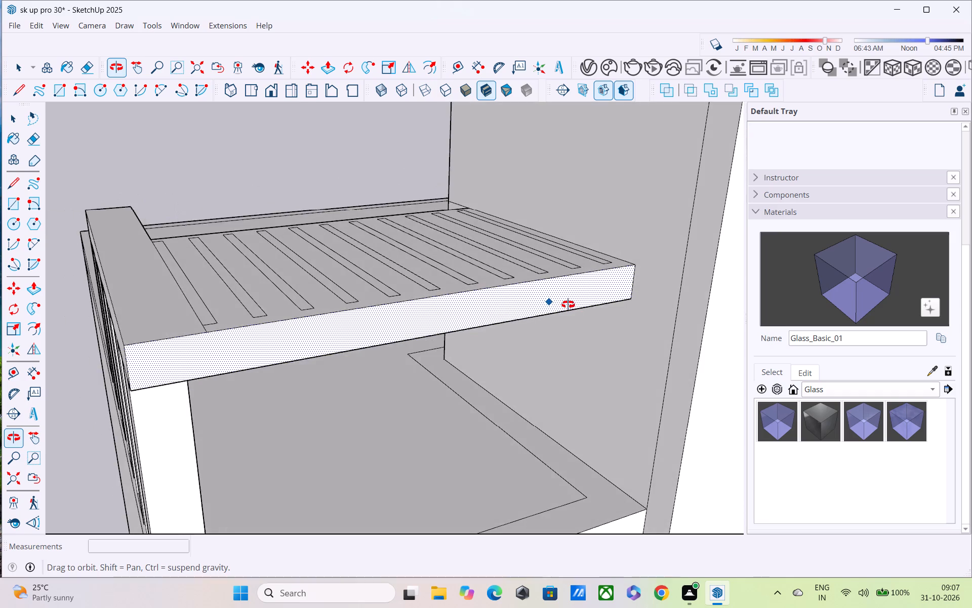
middle_click_drag(568, 305, 696, 379)
middle_click_drag(485, 373, 572, 377)
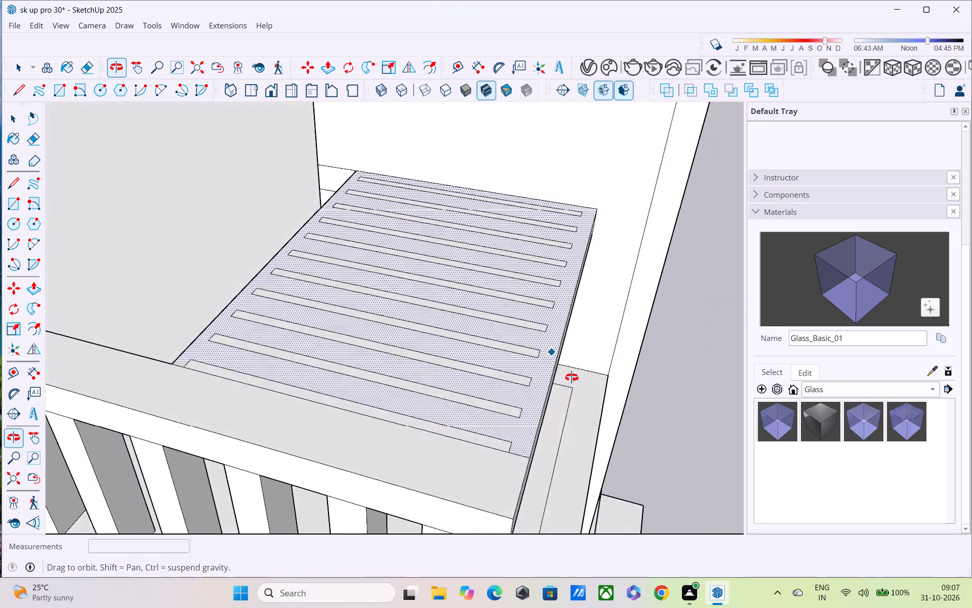
middle_click_drag(572, 377, 572, 376)
key("l")
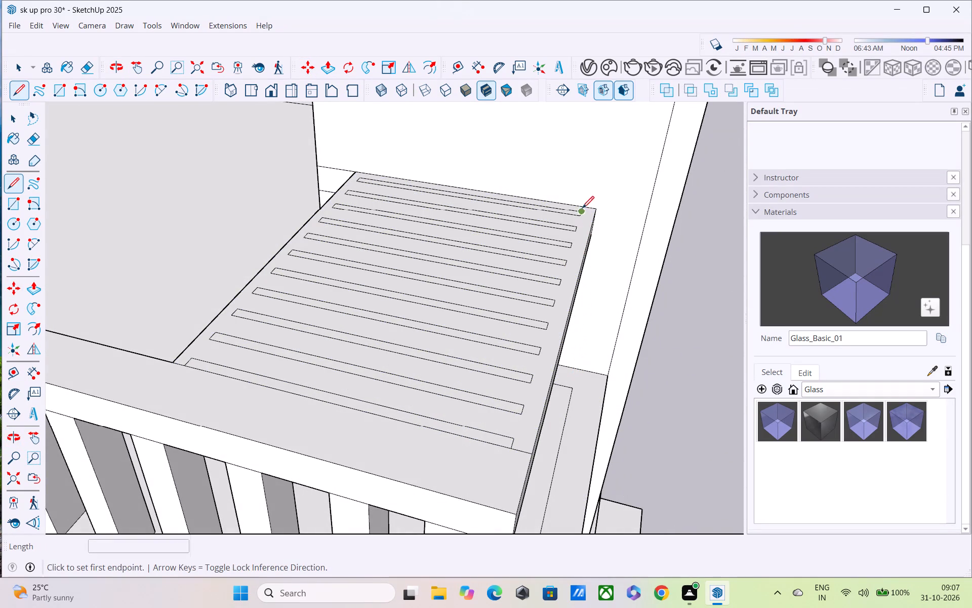
left_click(515, 450)
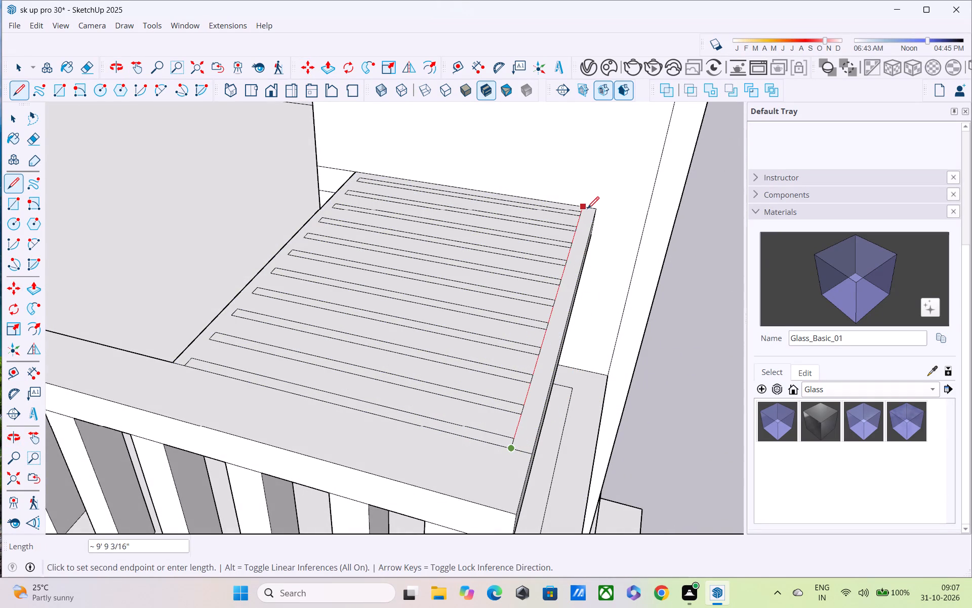
left_click(587, 208)
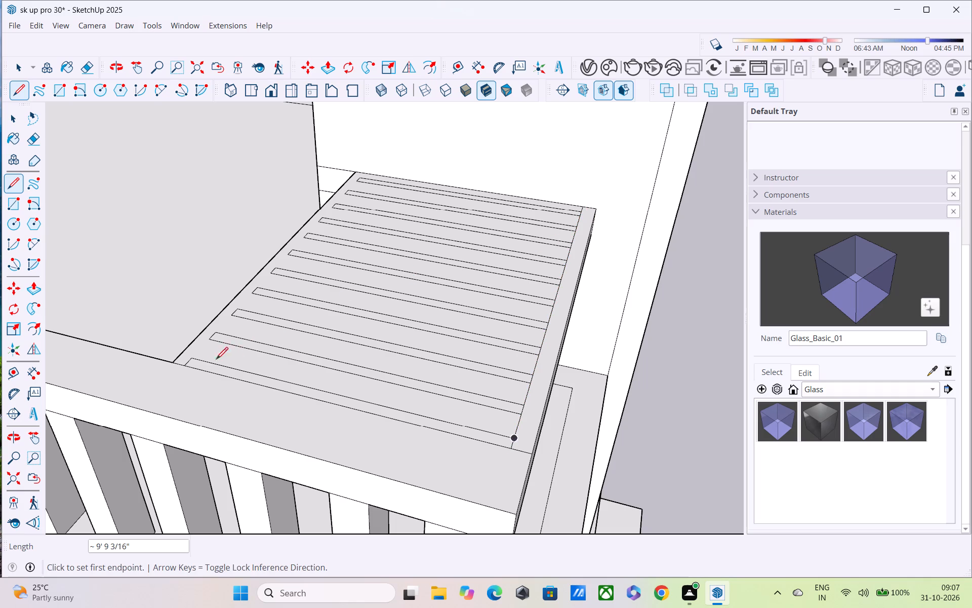
left_click(186, 367)
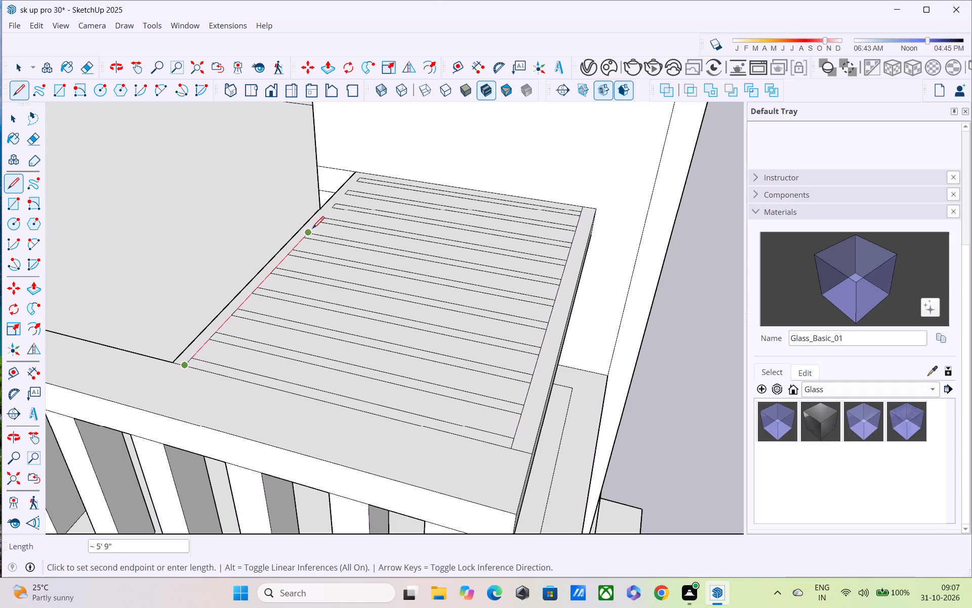
left_click(371, 166)
scroll(387, 191, "up", 1)
middle_click_drag(387, 191, 177, 241)
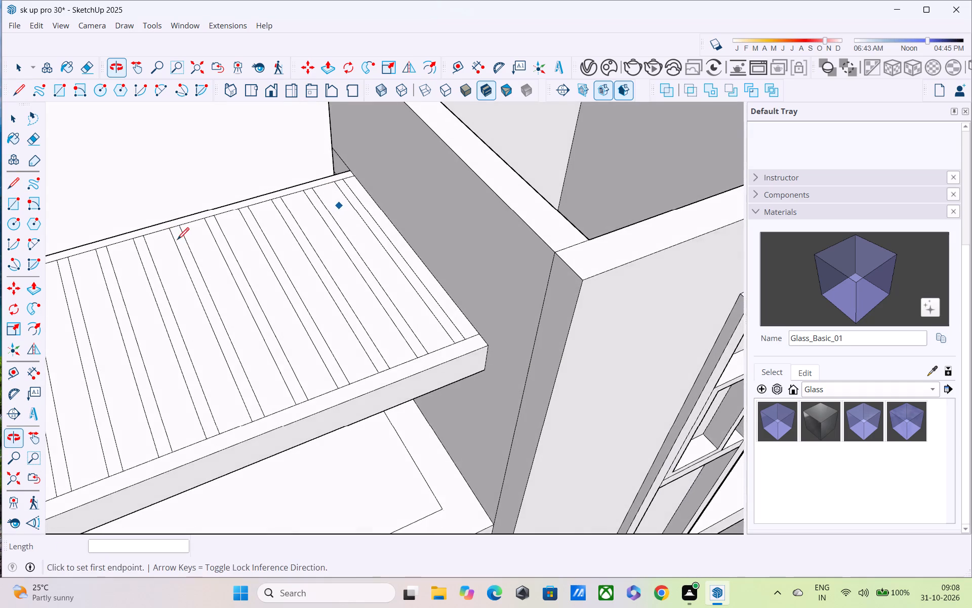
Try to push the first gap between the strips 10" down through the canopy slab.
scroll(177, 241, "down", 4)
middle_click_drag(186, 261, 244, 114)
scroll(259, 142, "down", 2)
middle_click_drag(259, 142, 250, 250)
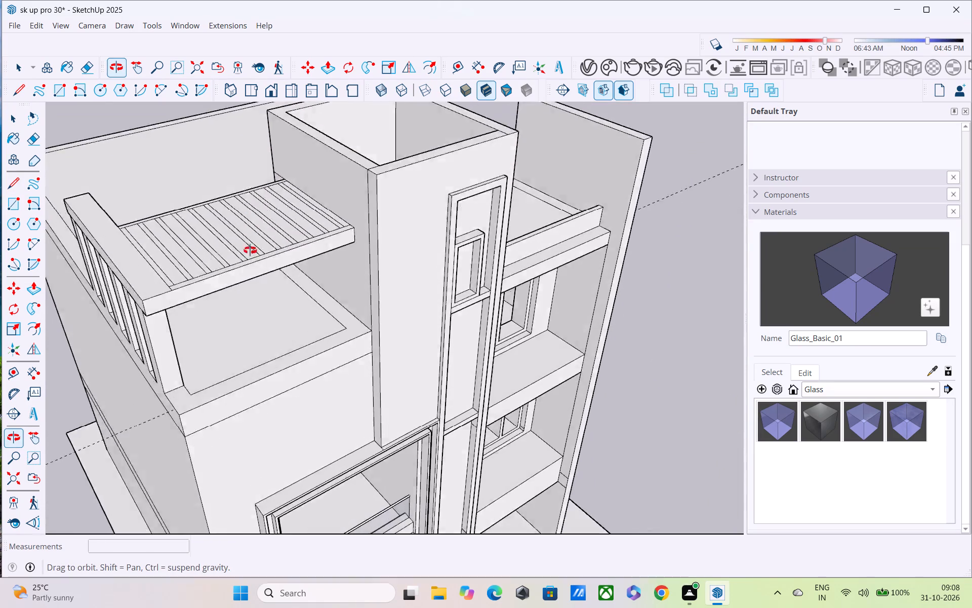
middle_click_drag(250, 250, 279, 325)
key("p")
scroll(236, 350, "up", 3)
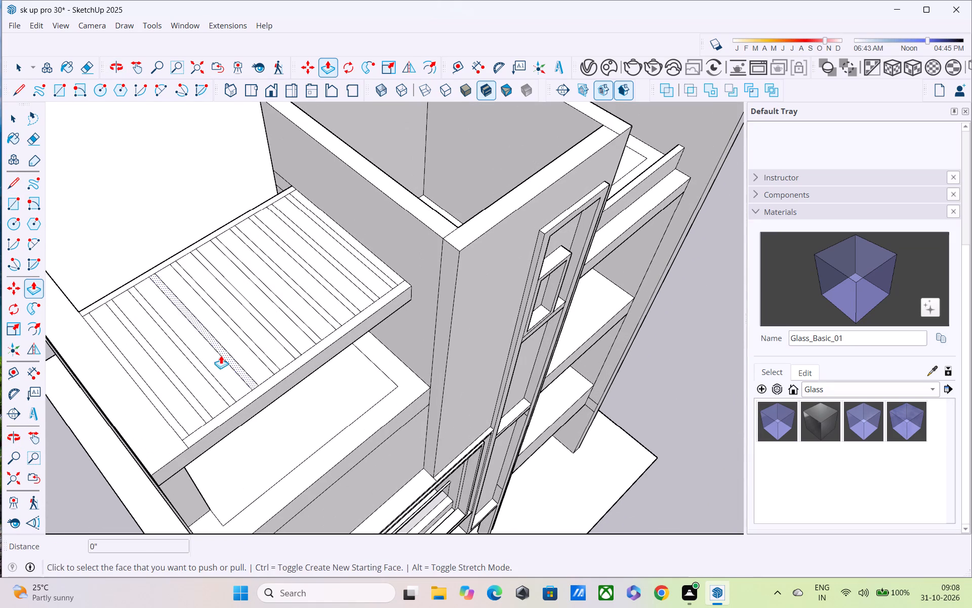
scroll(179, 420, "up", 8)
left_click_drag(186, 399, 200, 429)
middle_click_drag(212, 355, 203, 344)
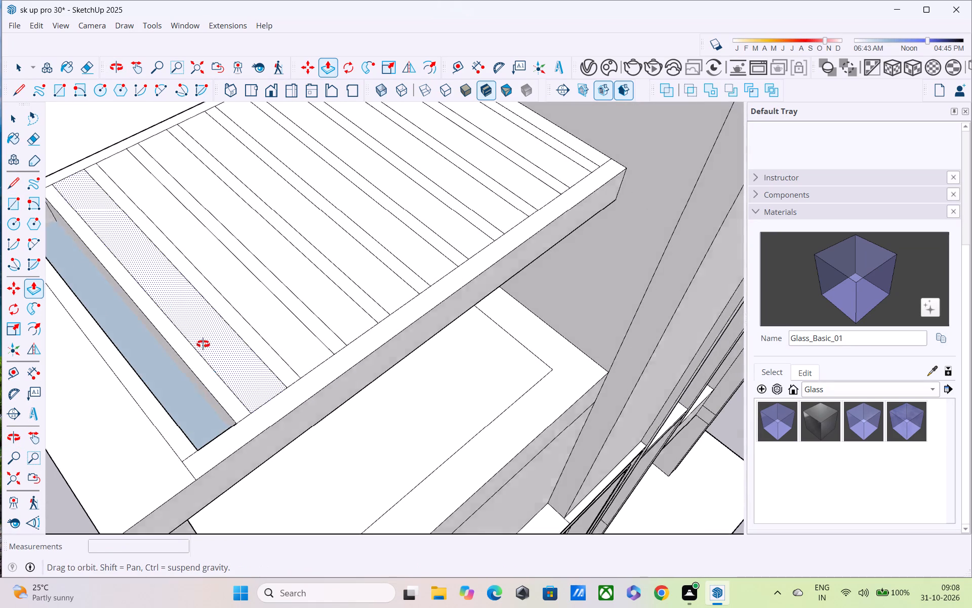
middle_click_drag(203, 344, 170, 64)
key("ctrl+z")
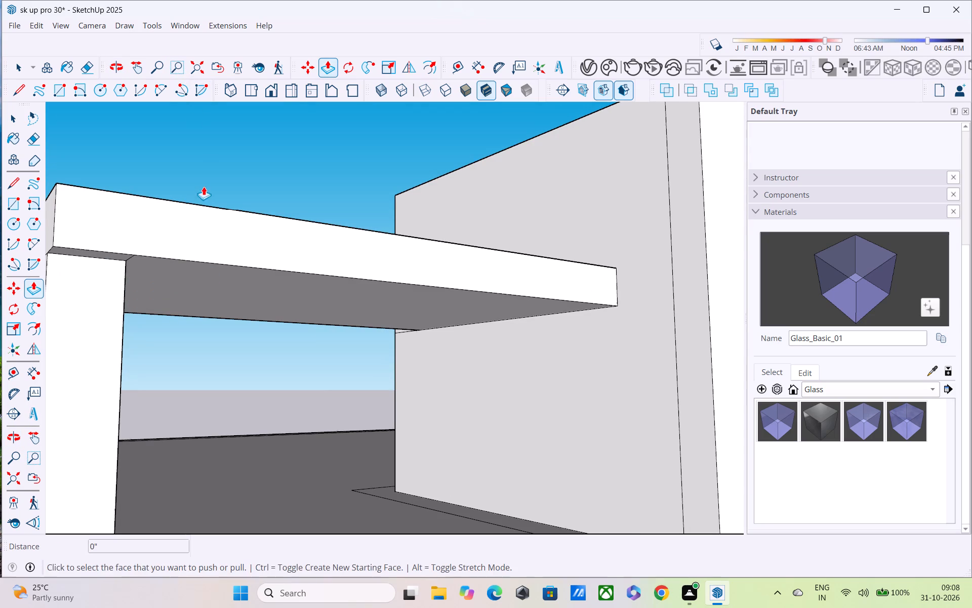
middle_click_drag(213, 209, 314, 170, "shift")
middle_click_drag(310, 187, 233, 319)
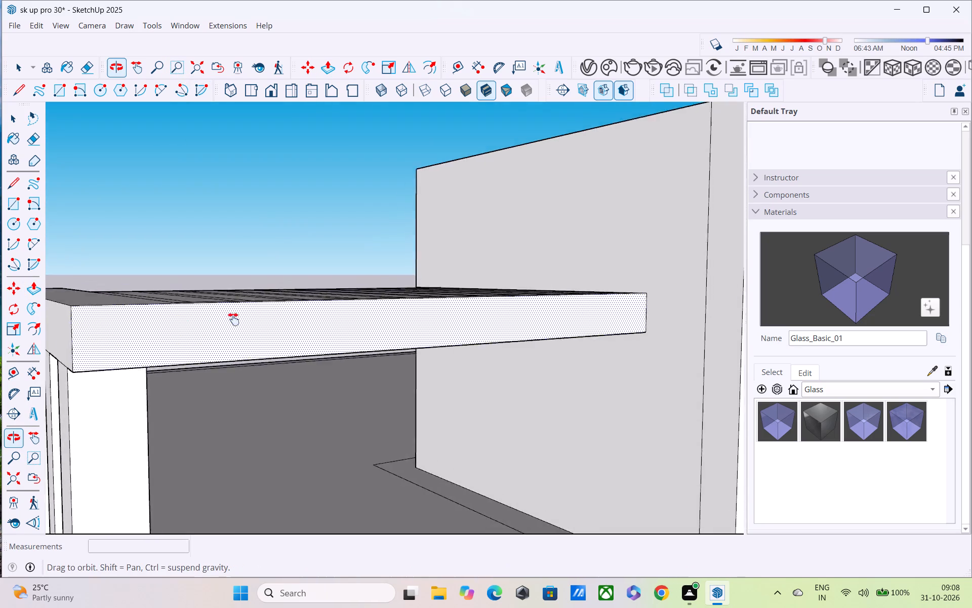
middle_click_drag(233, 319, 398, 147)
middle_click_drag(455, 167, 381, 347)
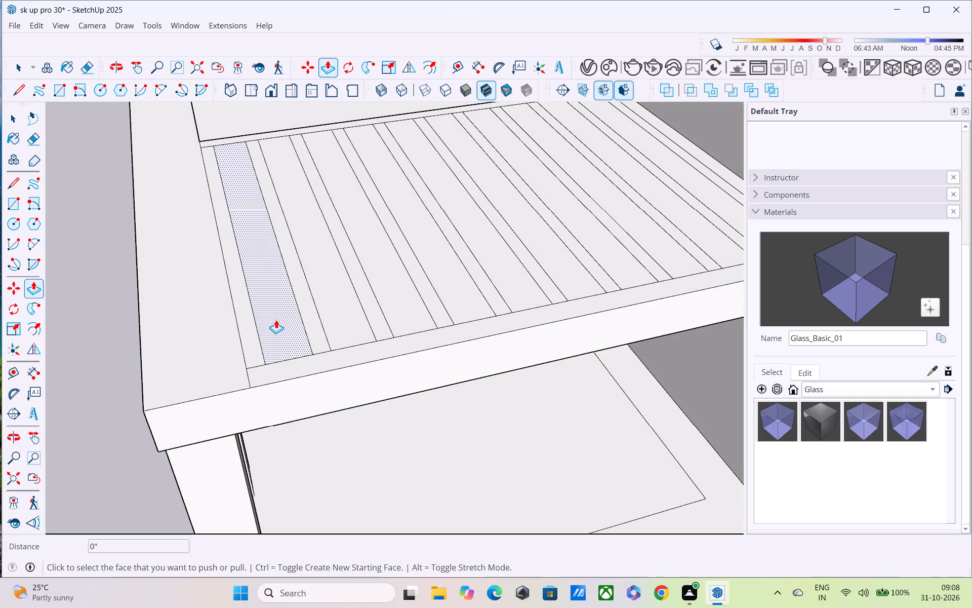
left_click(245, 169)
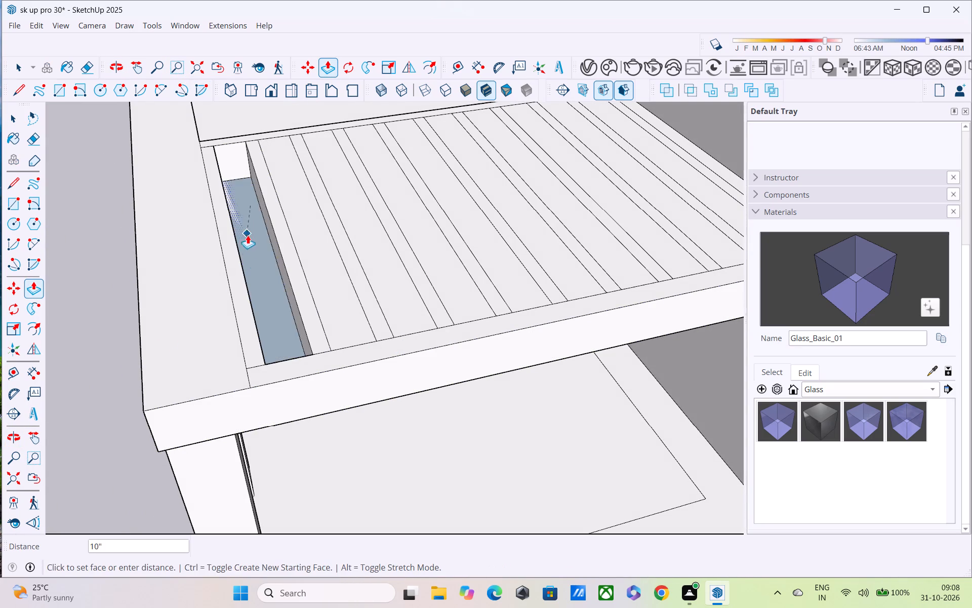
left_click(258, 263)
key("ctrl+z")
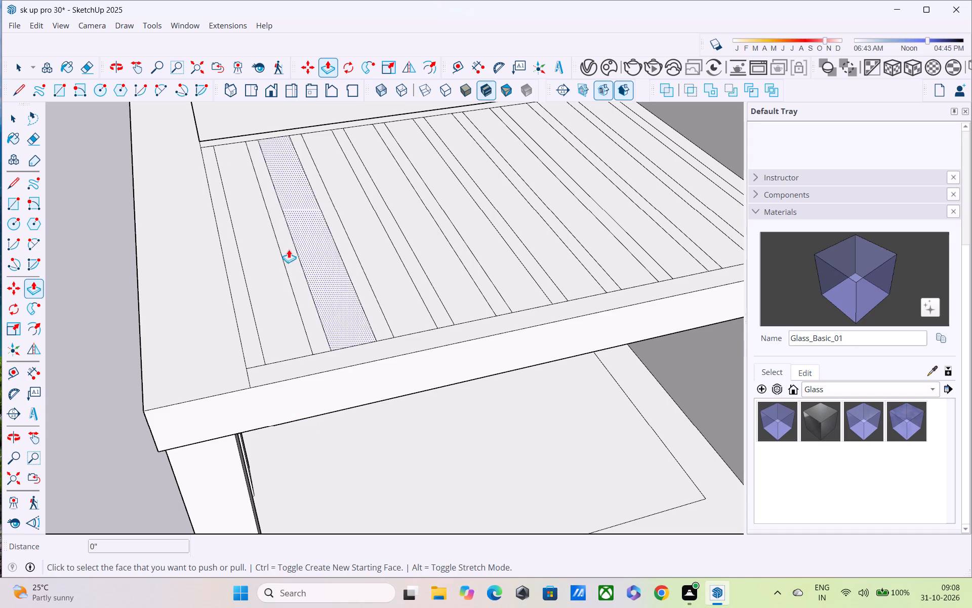
Push the ten wide panels between the strips 10" down to cut openings through the canopy slab.
left_click_drag(244, 161, 244, 208)
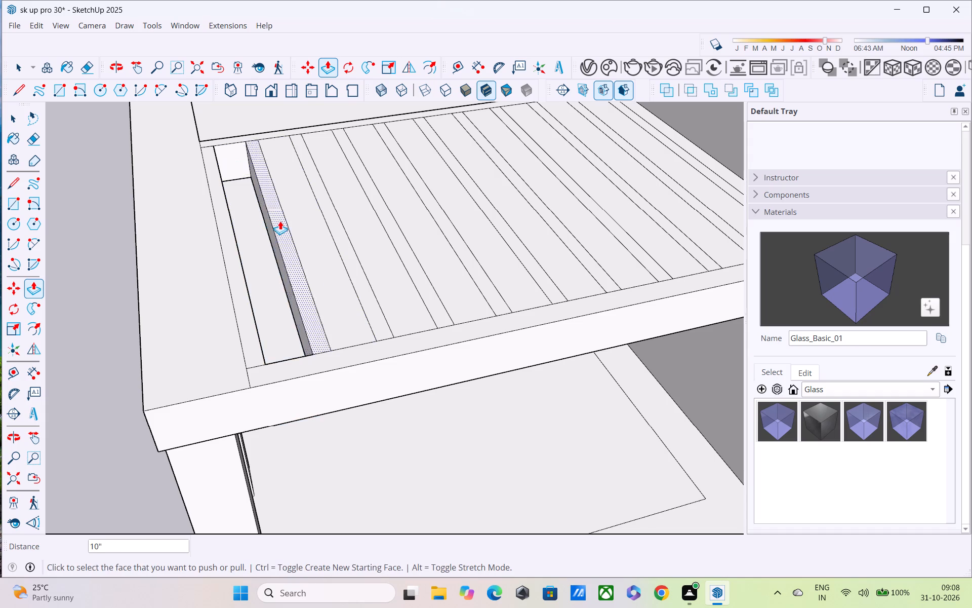
middle_click_drag(286, 224, 280, 238)
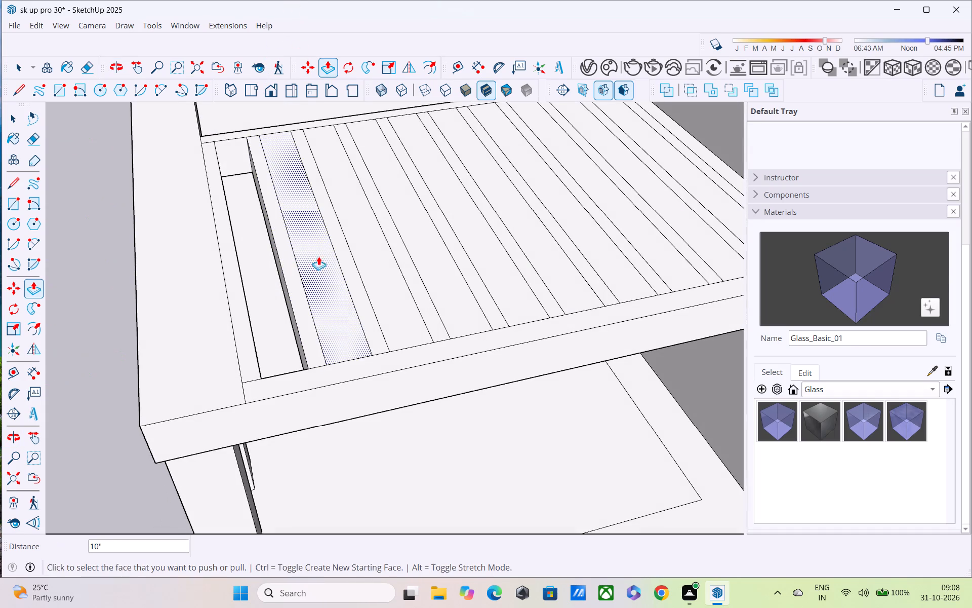
double_click(329, 269)
double_click(376, 260)
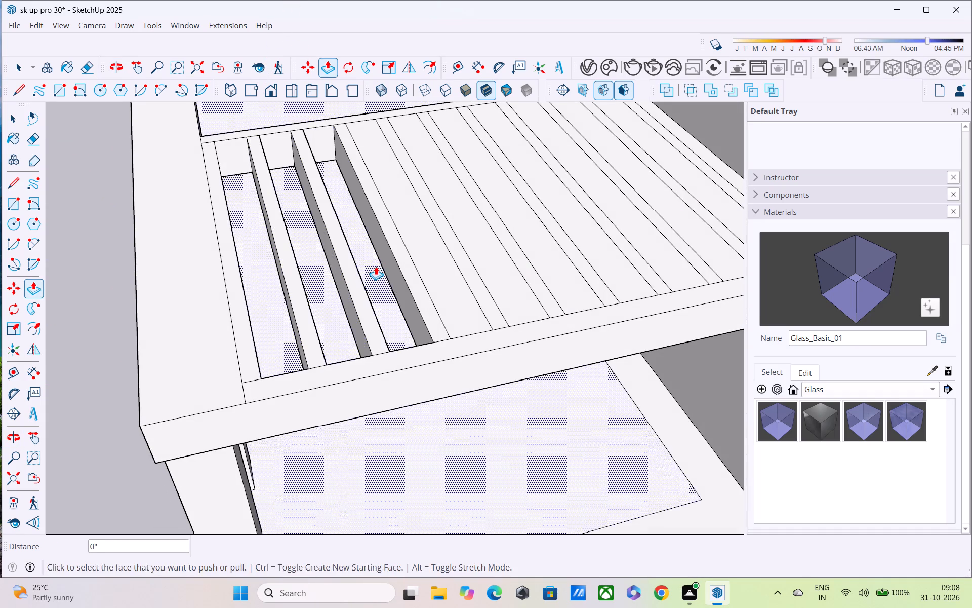
middle_click_drag(376, 266, 268, 305, "shift")
double_click(253, 302)
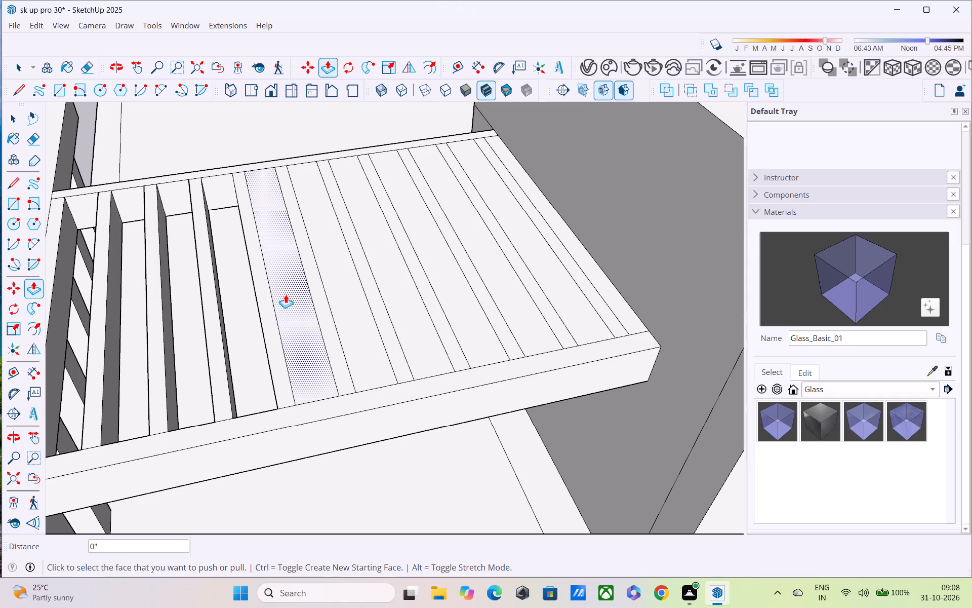
double_click(291, 293)
double_click(343, 277)
middle_click_drag(342, 283, 215, 312, "shift")
double_click(180, 287)
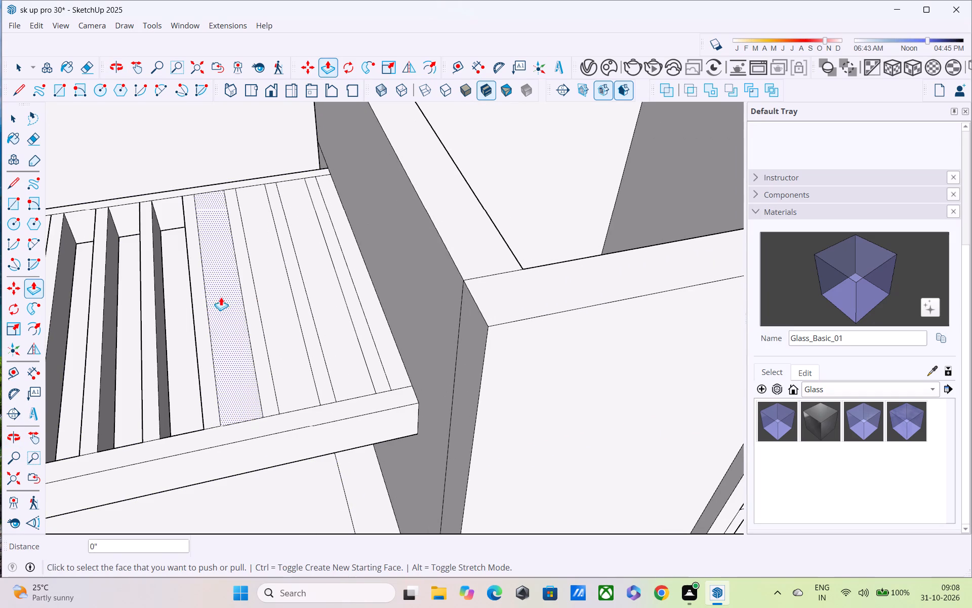
double_click(223, 298)
double_click(272, 285)
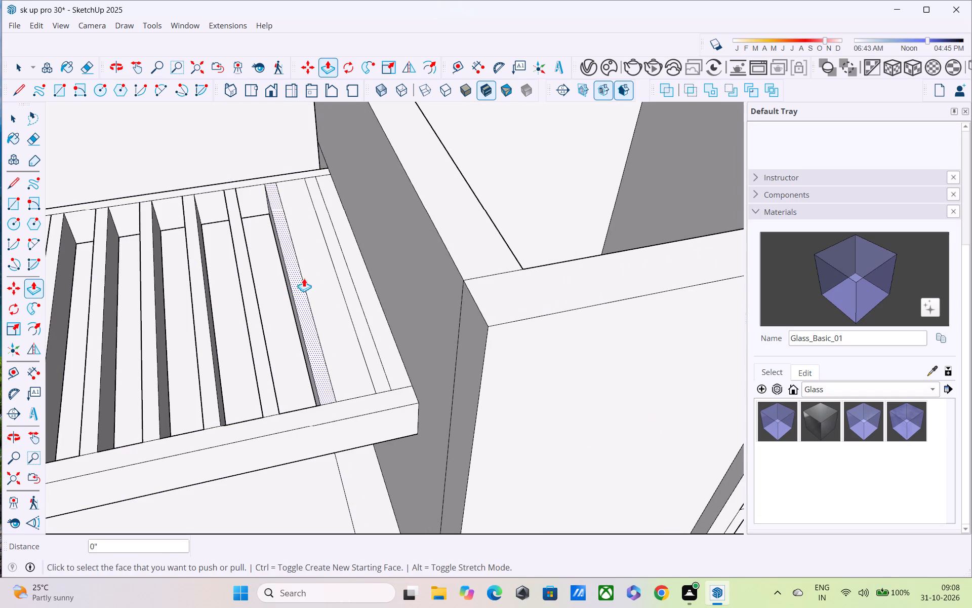
double_click(319, 268)
Examine the slatted canopy from below, from the front and from the side wall.
middle_click_drag(313, 273, 307, 213)
scroll(314, 193, "down", 3)
middle_click_drag(294, 328, 289, 312)
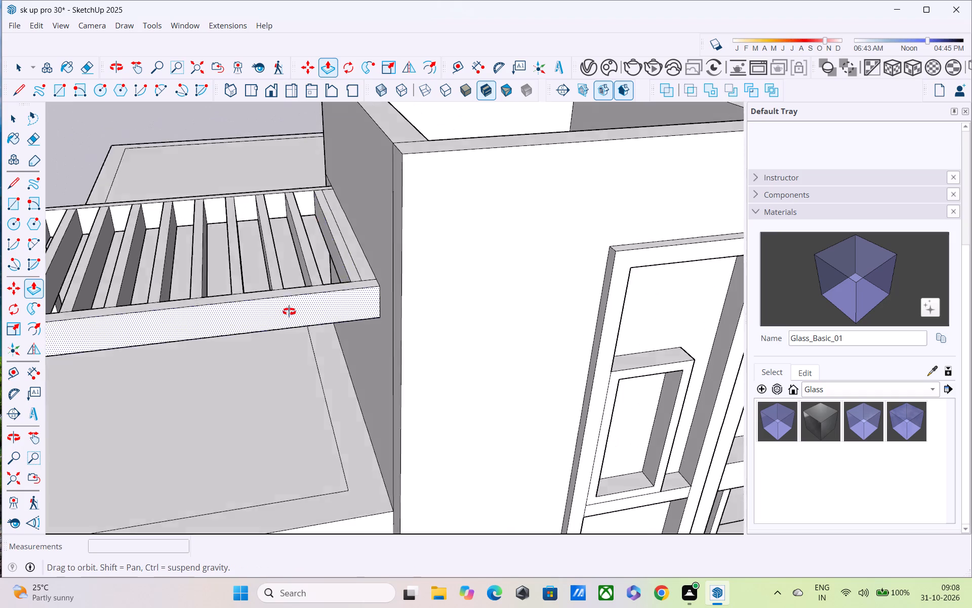
middle_click_drag(289, 312, 570, 100)
middle_click_drag(441, 262, 226, 260)
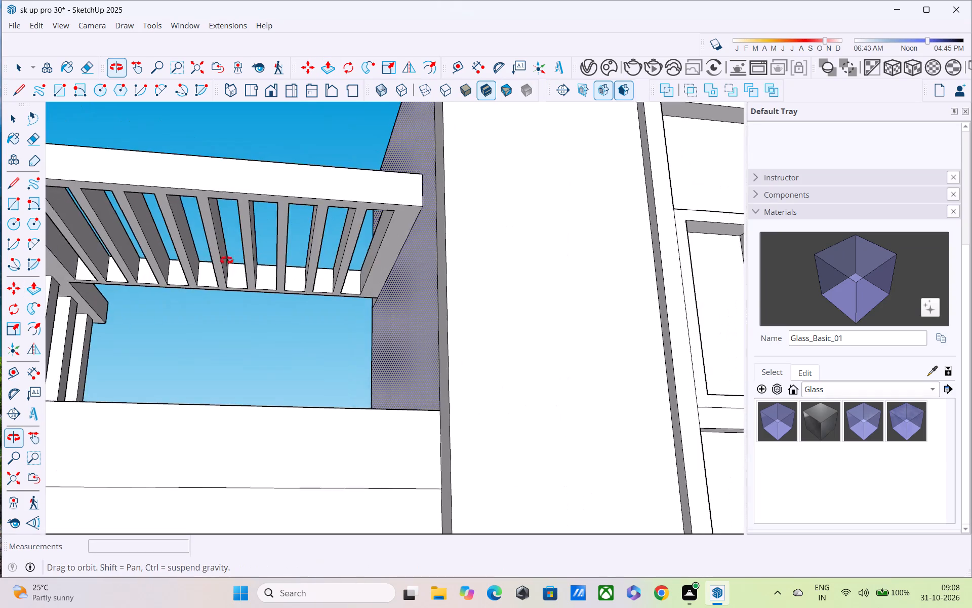
middle_click_drag(226, 260, 294, 227)
middle_click_drag(262, 280, 217, 301)
scroll(217, 305, "down", 4)
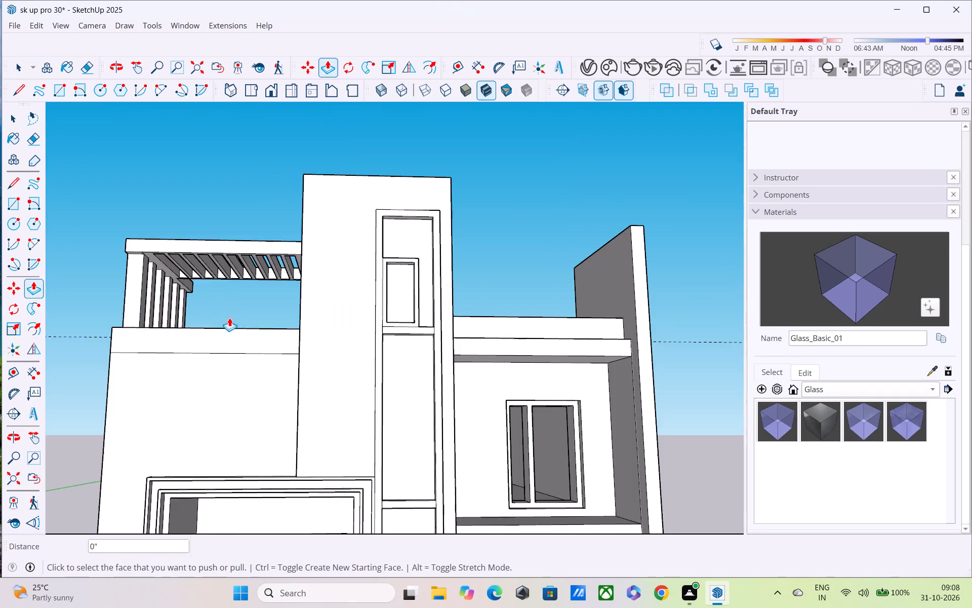
middle_click_drag(232, 325, 186, 254)
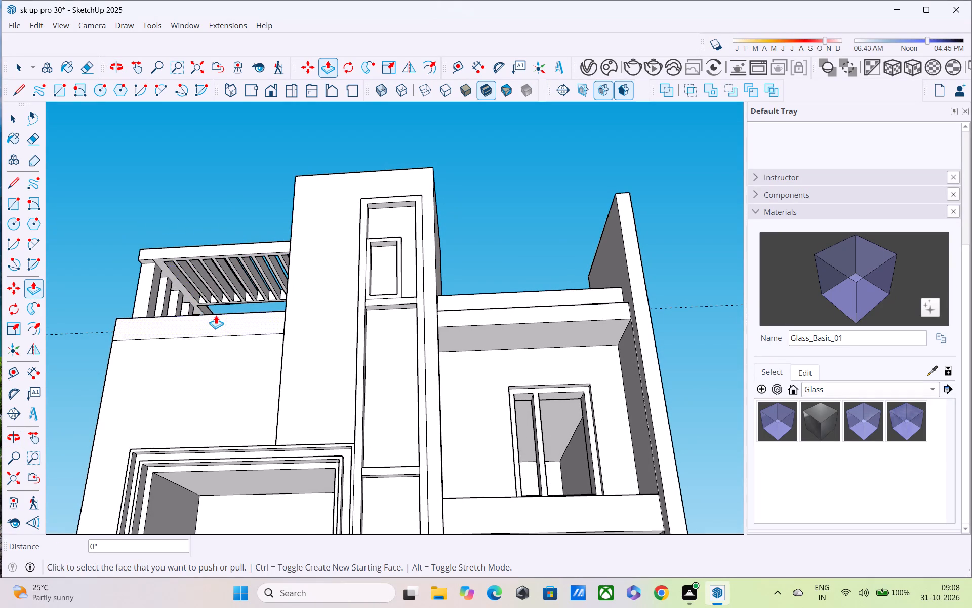
scroll(216, 322, "down", 2)
middle_click_drag(219, 322, 261, 364)
scroll(222, 305, "up", 3)
middle_click_drag(222, 305, 293, 421)
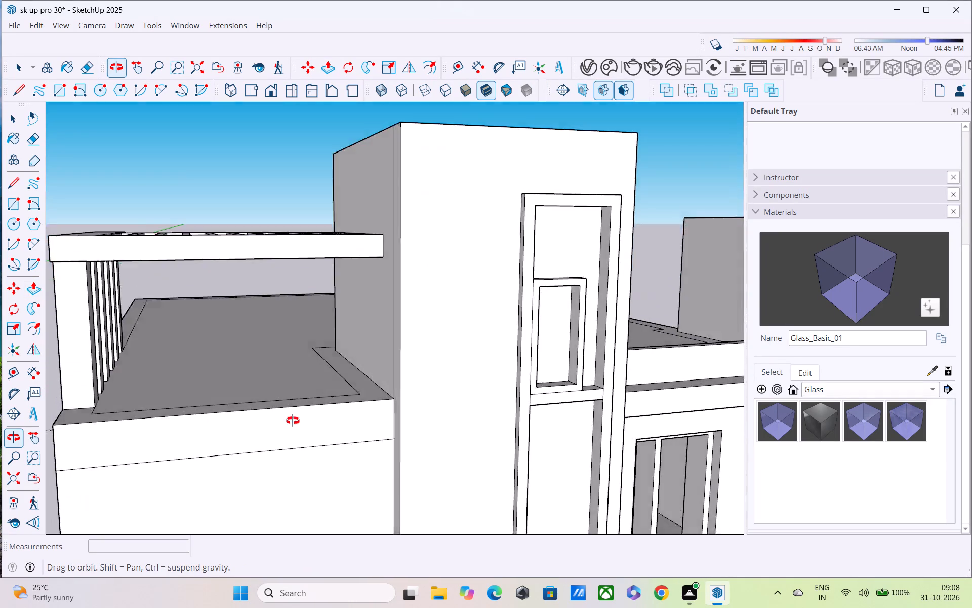
middle_click_drag(293, 421, 646, 493)
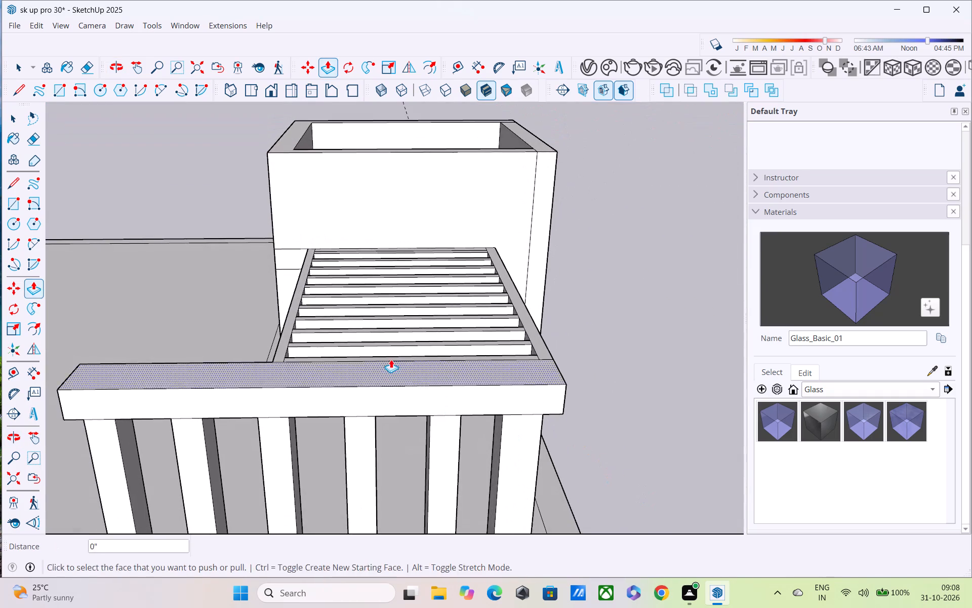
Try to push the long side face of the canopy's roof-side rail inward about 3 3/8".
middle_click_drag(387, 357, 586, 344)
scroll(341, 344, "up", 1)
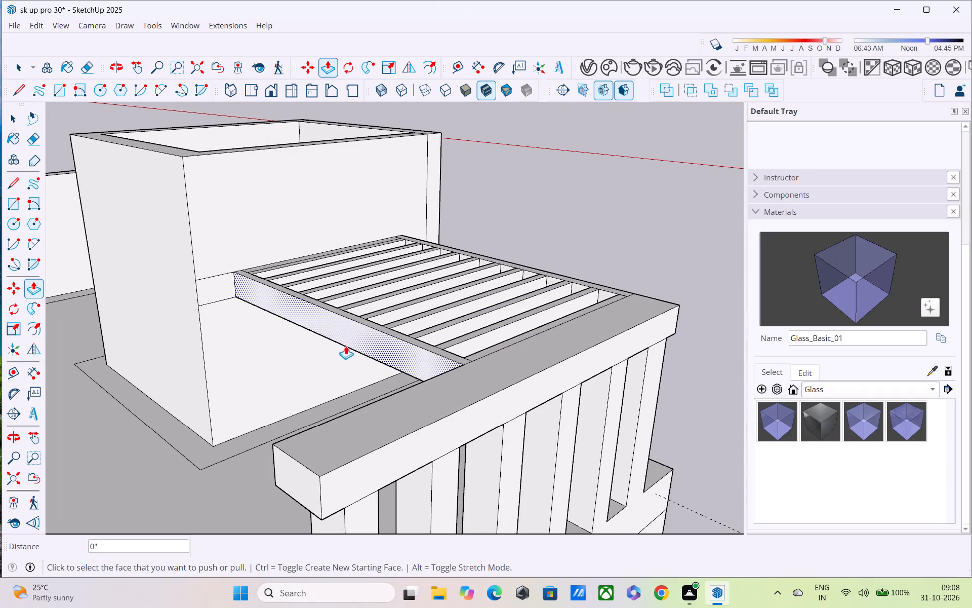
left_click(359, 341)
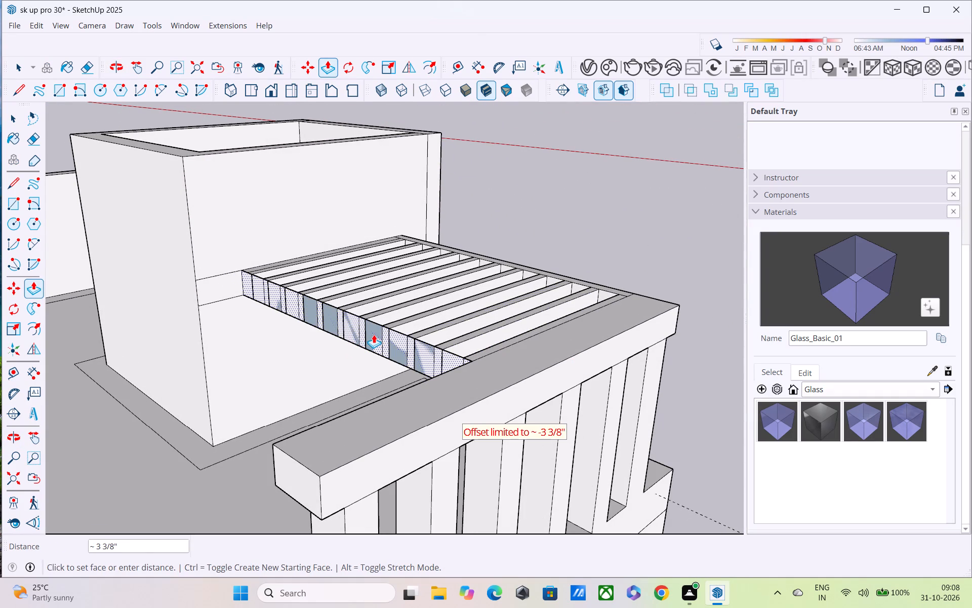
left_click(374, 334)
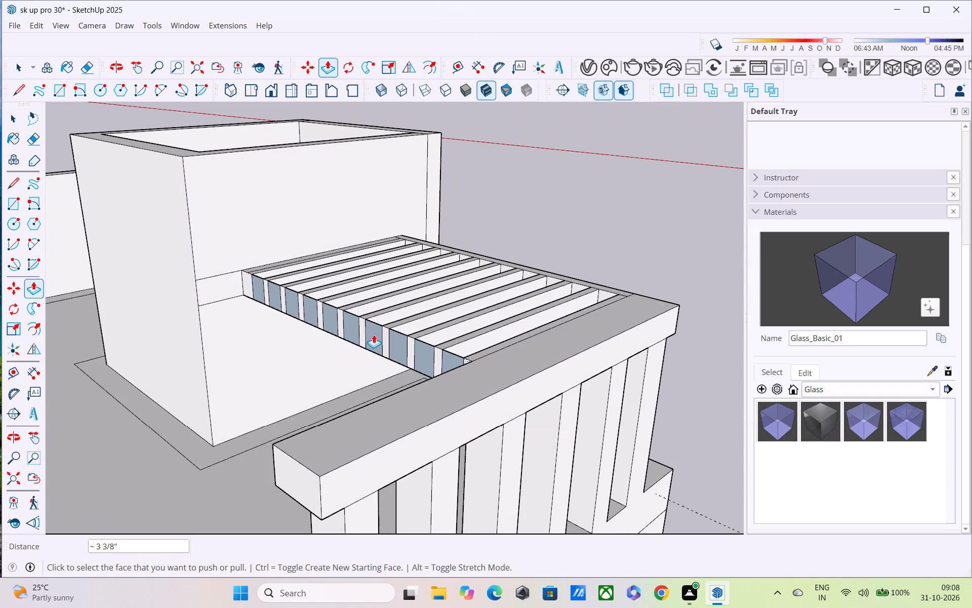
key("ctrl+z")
Examine the tower, the canopy and the roof deck around them from several sides.
middle_click_drag(374, 341, 144, 385)
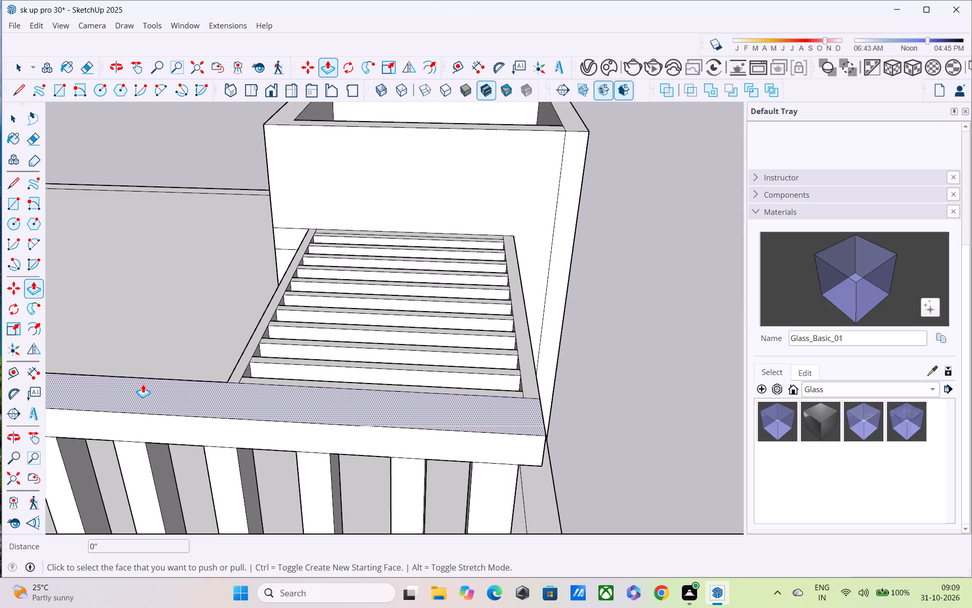
scroll(144, 390, "down", 3)
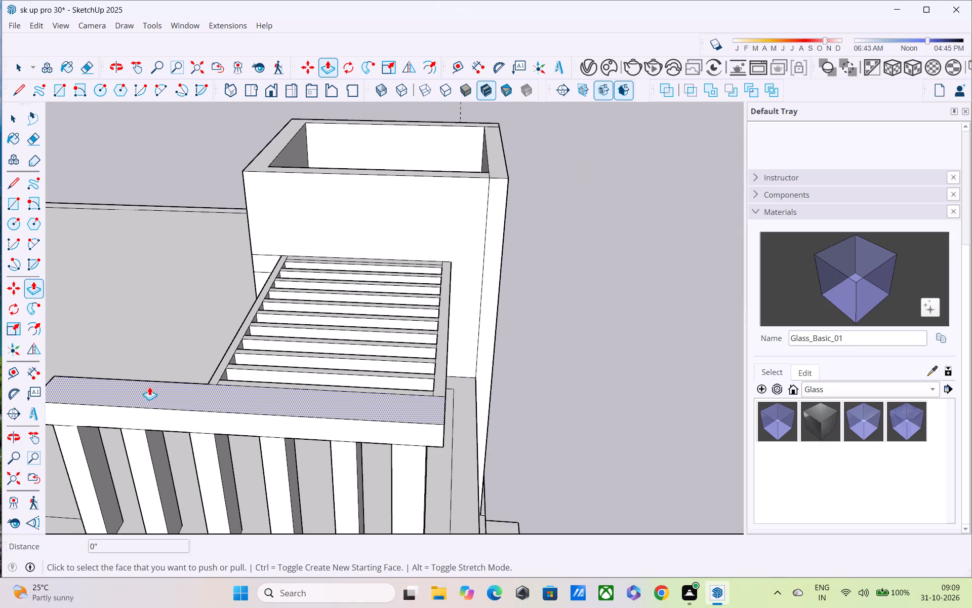
middle_click_drag(141, 379, 0, 303)
middle_click_drag(83, 309, 12, 273)
middle_click_drag(519, 267, 205, 378)
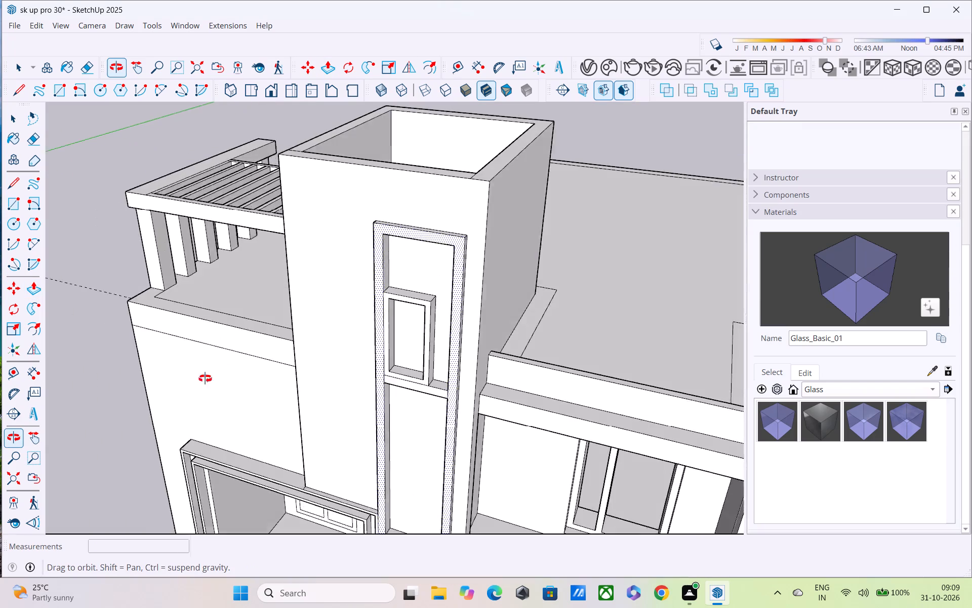
middle_click_drag(205, 378, 187, 381)
middle_click_drag(694, 288, 388, 294)
scroll(462, 296, "up", 3)
middle_click_drag(454, 294, 321, 285)
scroll(319, 270, "down", 4)
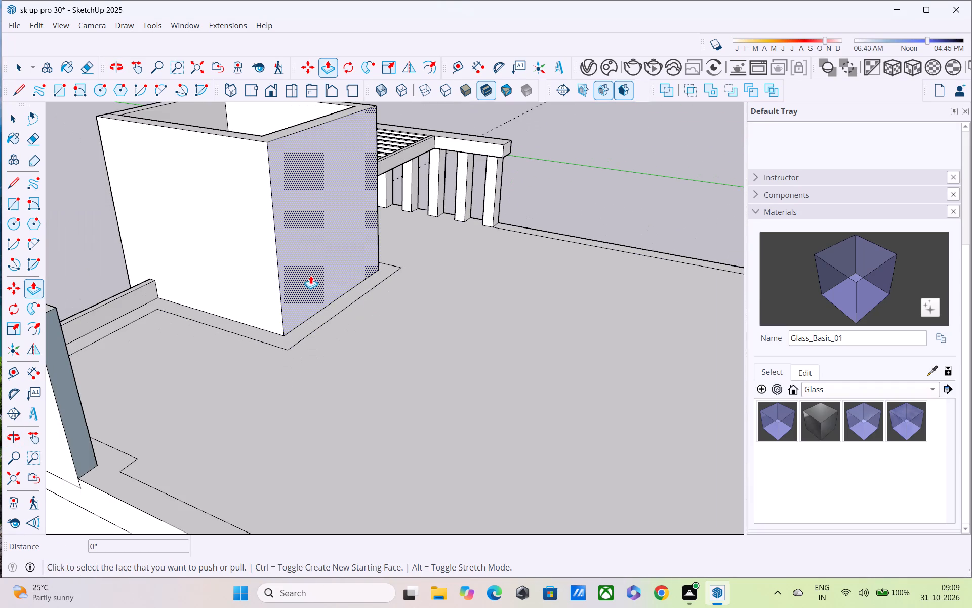
Erase the inset outline around the tower's base and the inset line beneath the slatted canopy.
key("space")
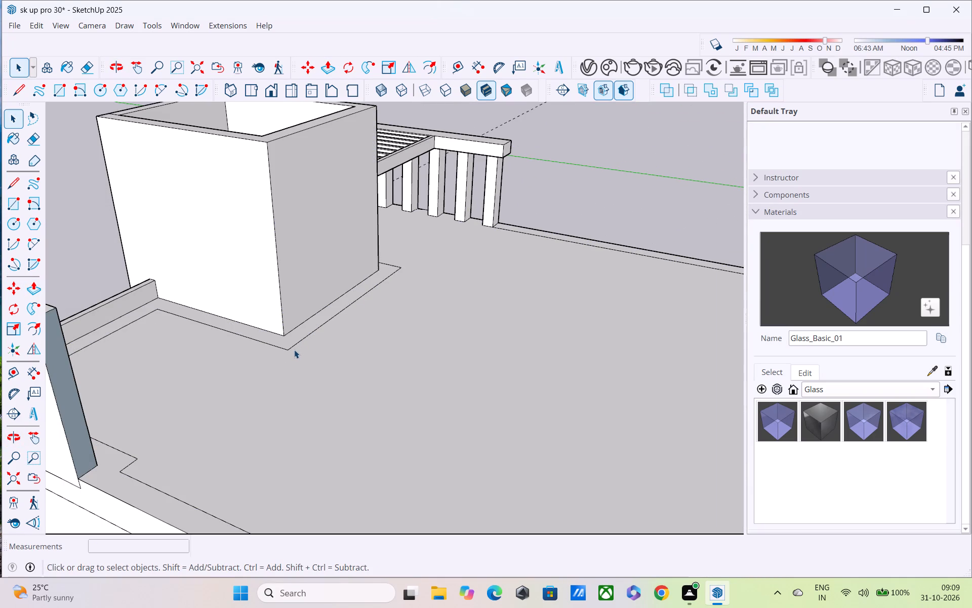
scroll(294, 350, "down", 1)
middle_click_drag(293, 352, 58, 371)
scroll(60, 357, "down", 2)
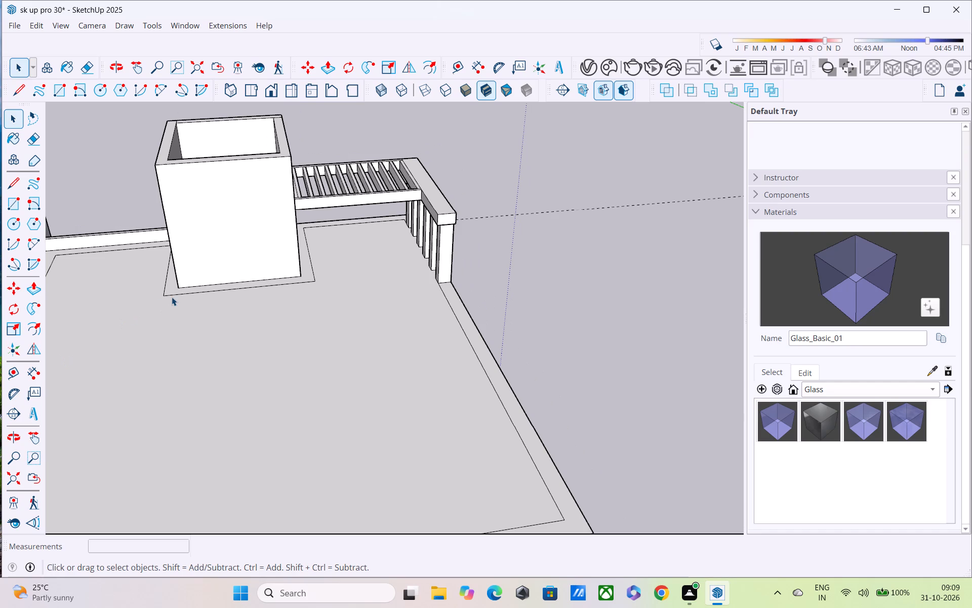
key("e")
left_click(166, 290)
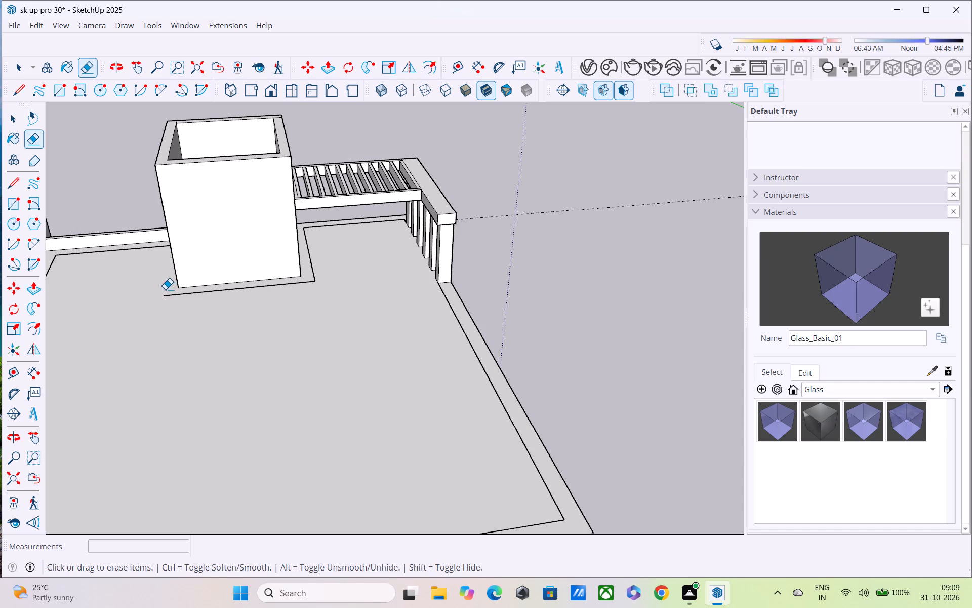
left_click(169, 296)
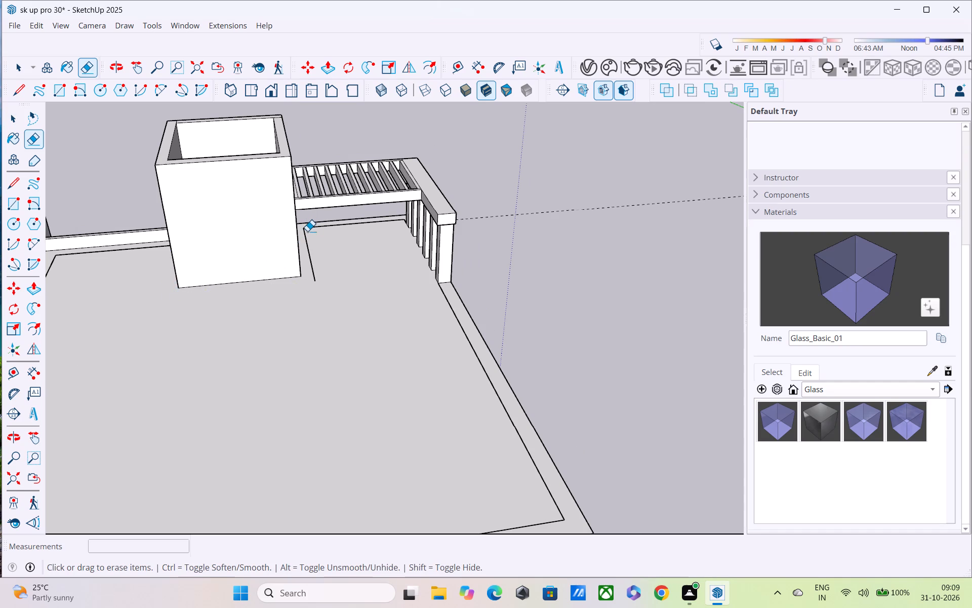
left_click(307, 229)
left_click(305, 239)
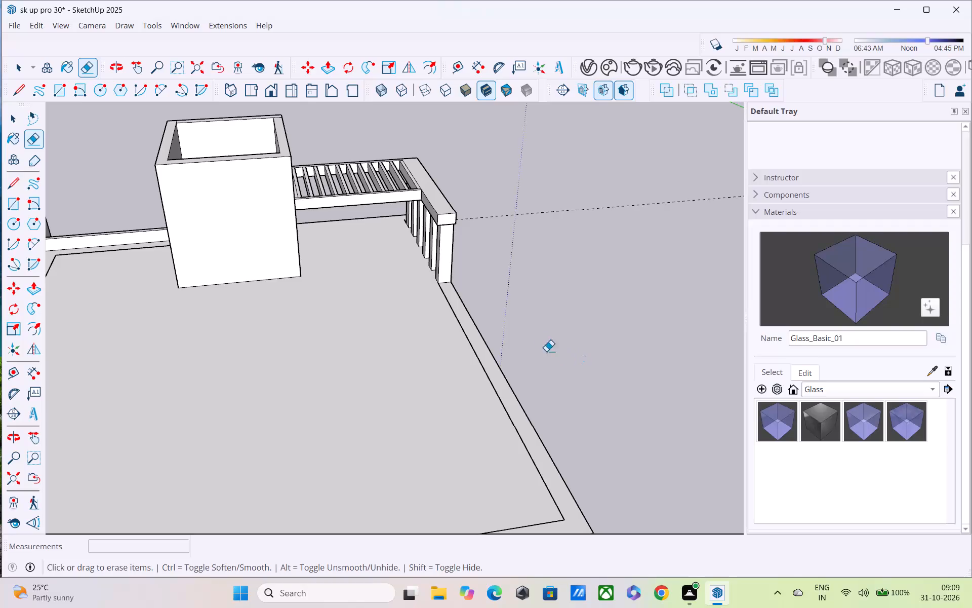
Erase the remaining inset border lines along the roof deck's outer edges, beside the low parapet and around the raised side wall.
left_click(482, 363)
middle_click_drag(481, 397, 400, 284, "shift")
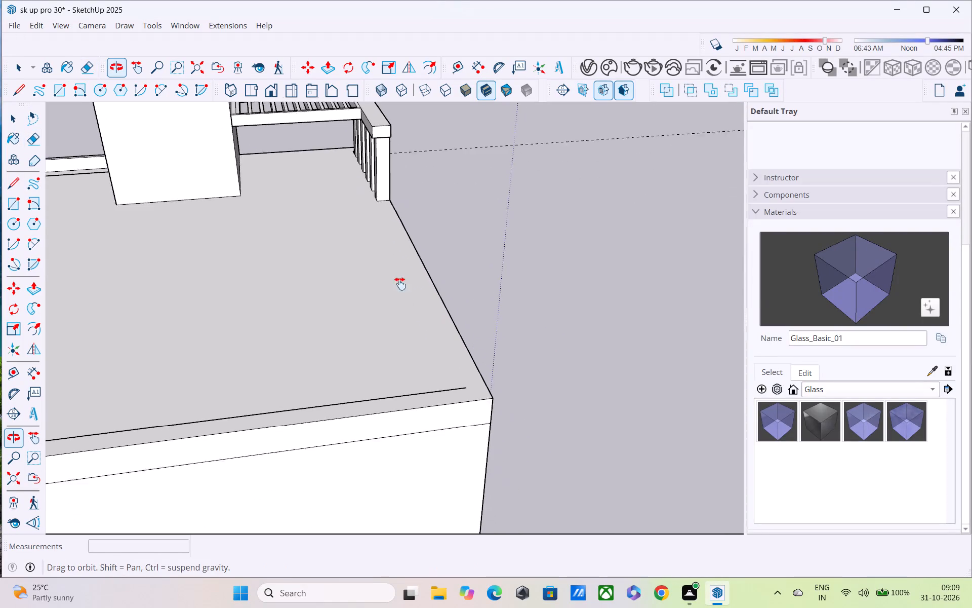
middle_click_drag(400, 284, 392, 275, "shift")
left_click(398, 374)
middle_click_drag(379, 366, 611, 337, "shift")
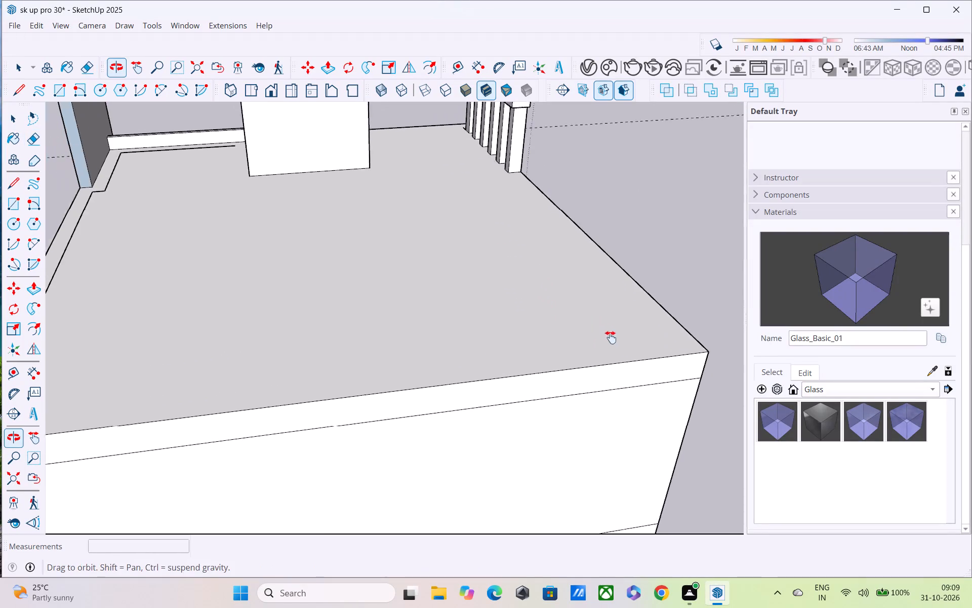
middle_click_drag(611, 337, 613, 336, "shift")
middle_click_drag(371, 346, 616, 346)
left_click(293, 348)
middle_click_drag(289, 346, 302, 478, "shift")
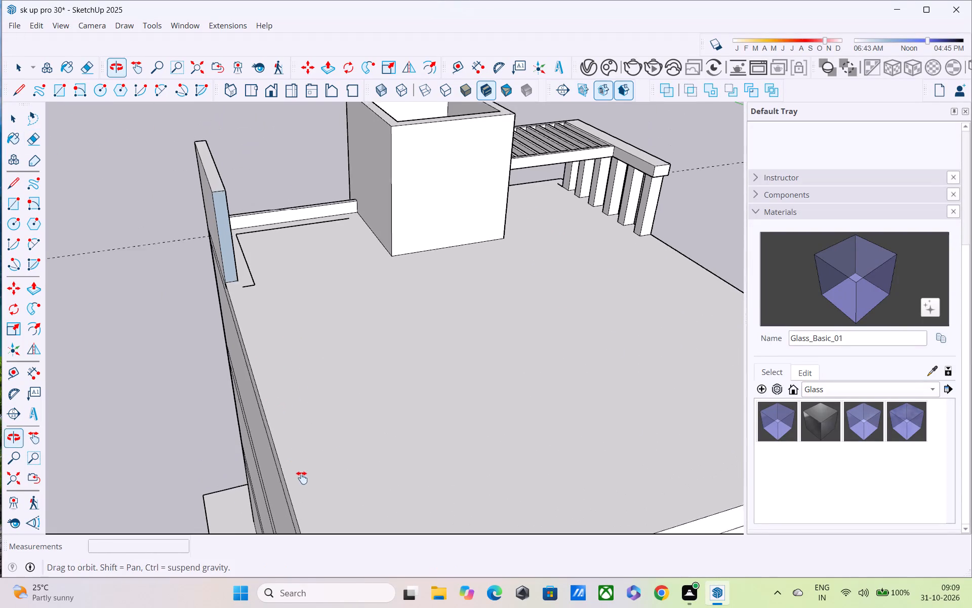
middle_click_drag(302, 478, 302, 483, "shift")
left_click(248, 268)
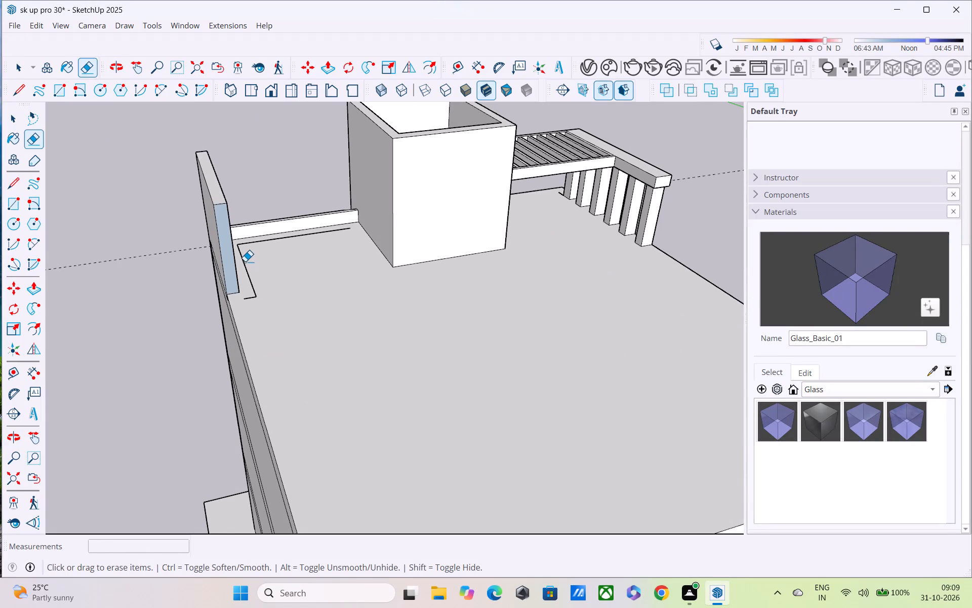
left_click(244, 260)
left_click(246, 244)
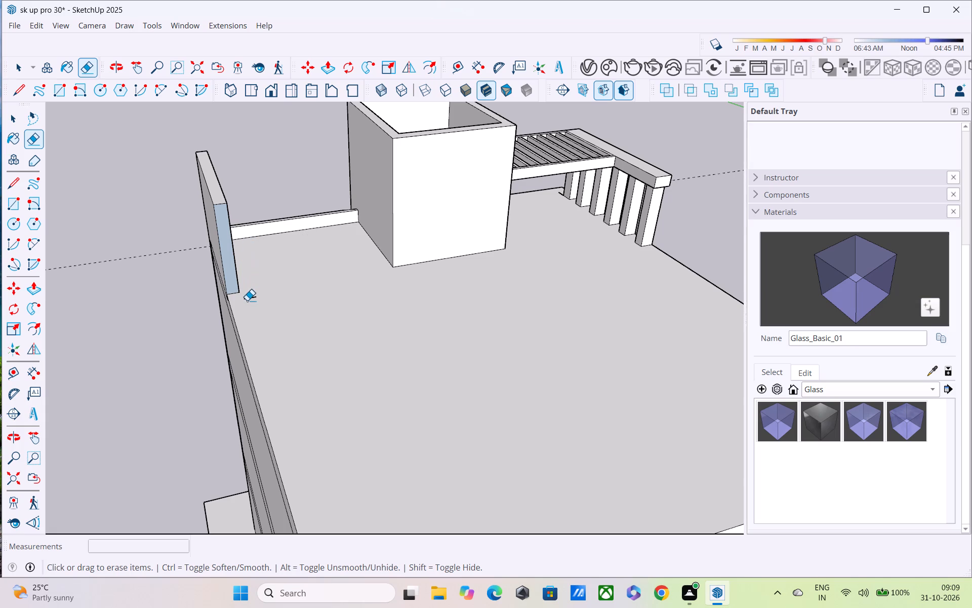
left_click(247, 300)
Examine the whole house from the side and the front, including the slatted canopy and the side wall.
middle_click_drag(327, 286, 627, 288)
middle_click_drag(370, 288, 541, 263)
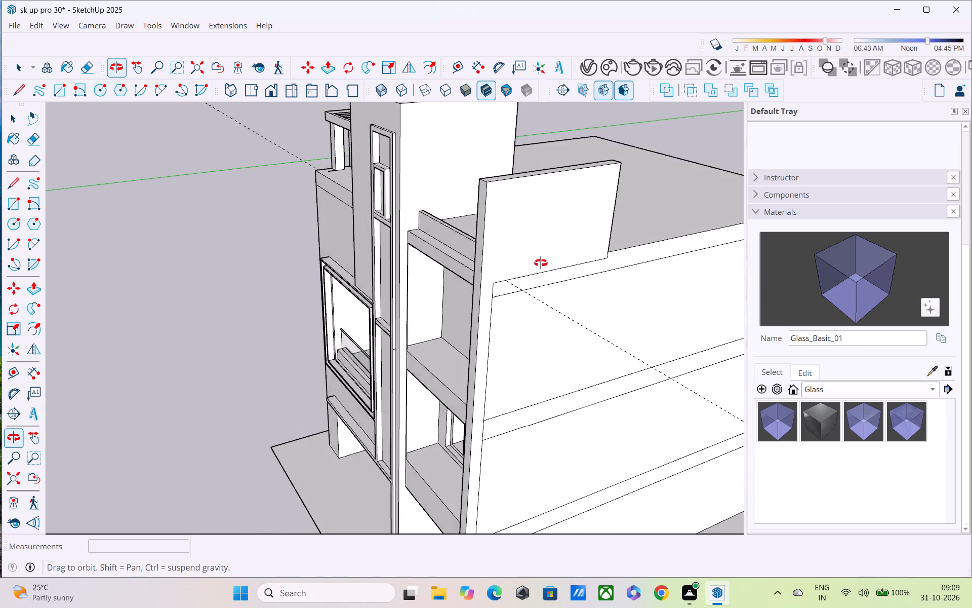
middle_click_drag(541, 263, 541, 262)
middle_click_drag(447, 269, 558, 150)
middle_click_drag(520, 202, 276, 312, "shift")
middle_click_drag(261, 312, 568, 236)
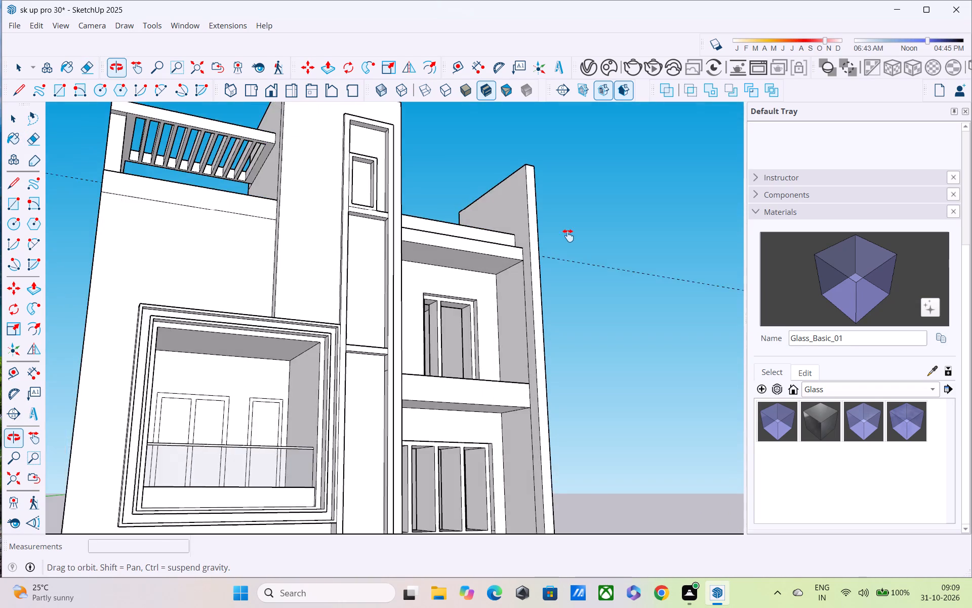
middle_click_drag(568, 236, 542, 209)
scroll(534, 212, "down", 4)
middle_click_drag(490, 289, 351, 265)
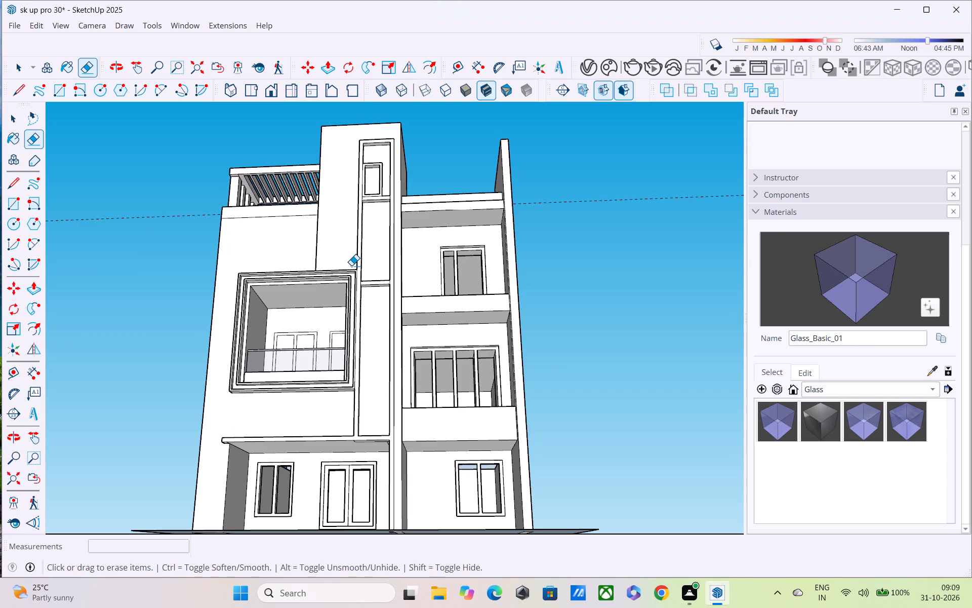
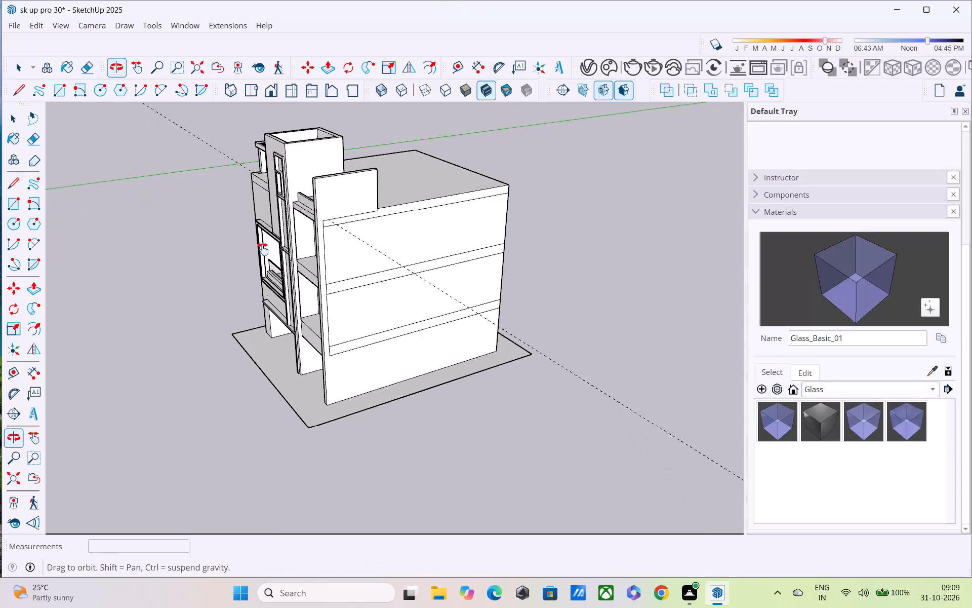
Extend the raised side wall along the roof edge by 5' by pulling out its end face.
scroll(259, 234, "down", 2)
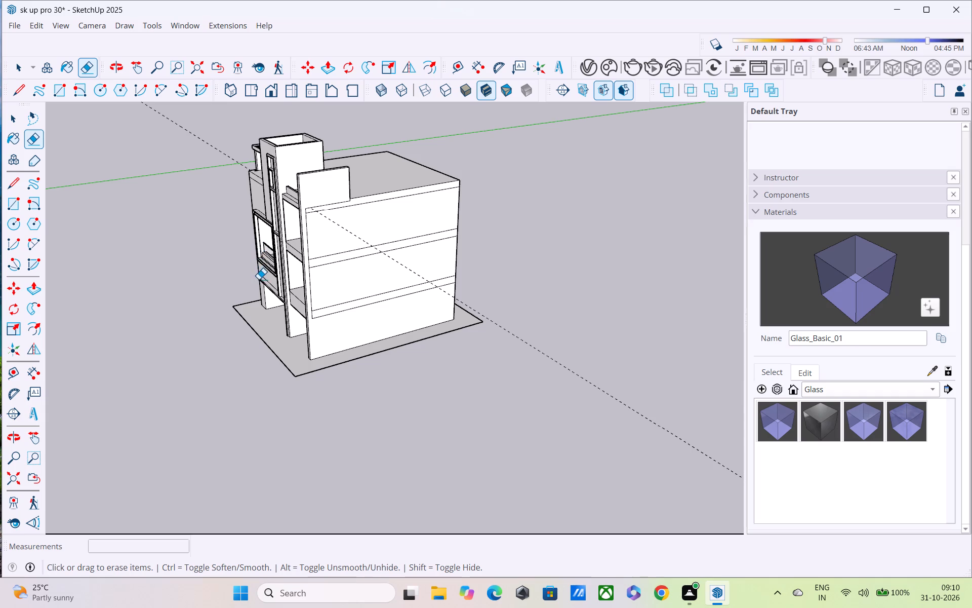
middle_click_drag(258, 281, 381, 198)
middle_click_drag(381, 201, 377, 115)
middle_click_drag(376, 164, 379, 225)
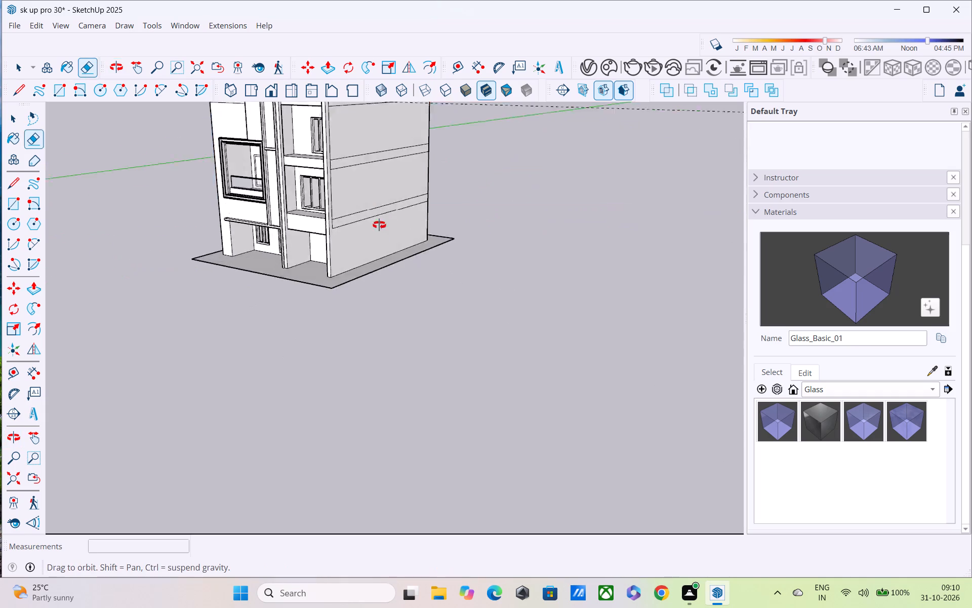
middle_click_drag(379, 225, 388, 409)
scroll(293, 263, "up", 1)
middle_click_drag(290, 246, 58, 286)
scroll(465, 279, "up", 1)
middle_click_drag(435, 279, 233, 250)
middle_click_drag(269, 282, 306, 367, "shift")
scroll(359, 328, "up", 1)
middle_click_drag(333, 321, 172, 268)
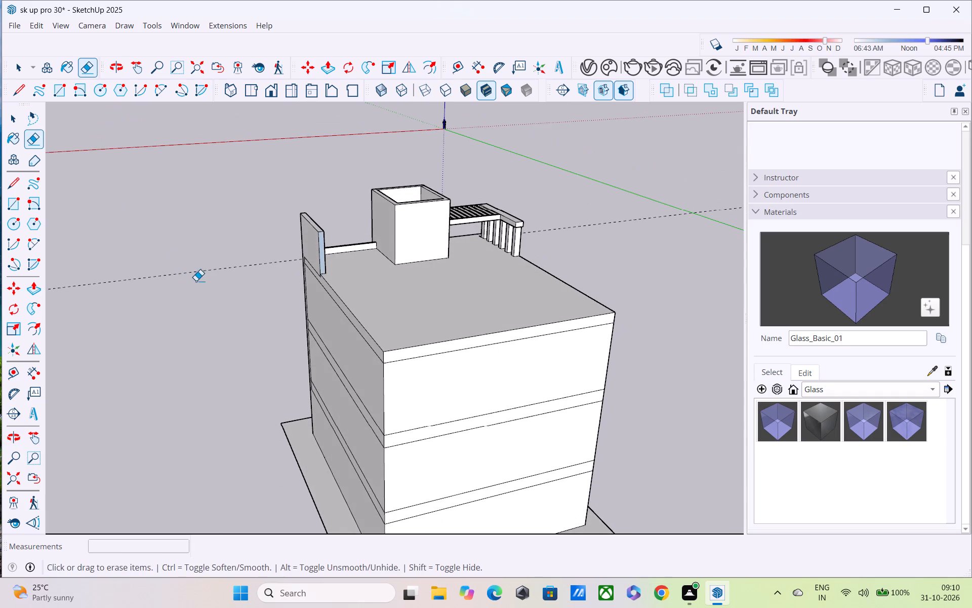
key("p")
scroll(255, 259, "up", 2)
left_click(363, 248)
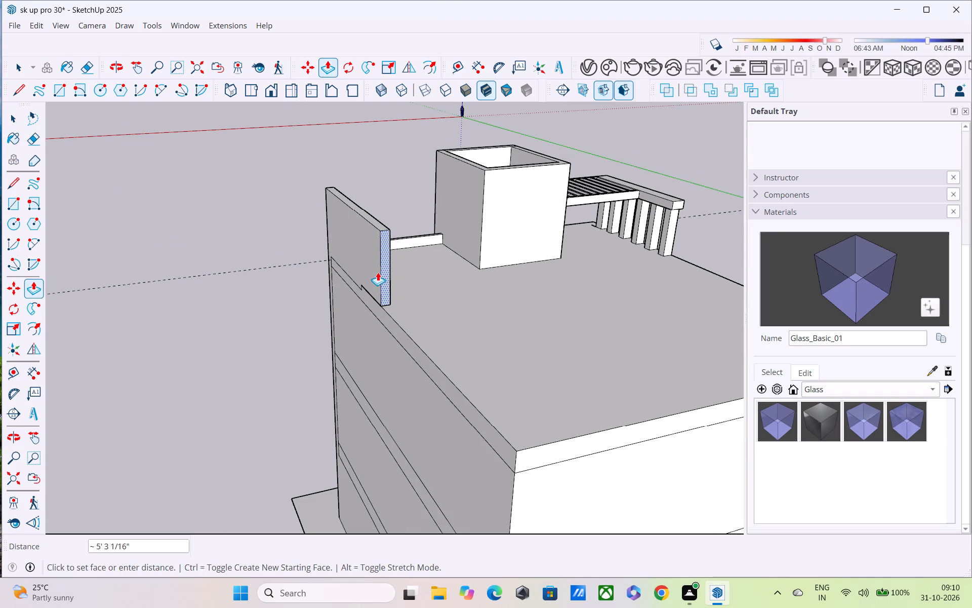
type("5'")
key("Return")
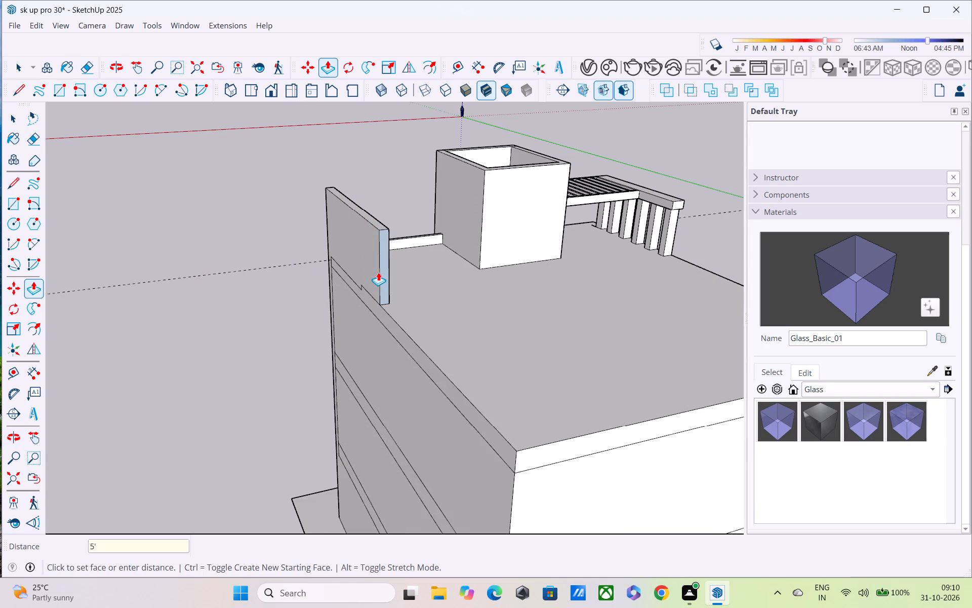
Draw a rectangle about 3' 9 13/16" by 1' 6" on the front parapet's face, at the end beside the raised side wall.
middle_click_drag(390, 274, 688, 299)
middle_click_drag(655, 259, 747, 315)
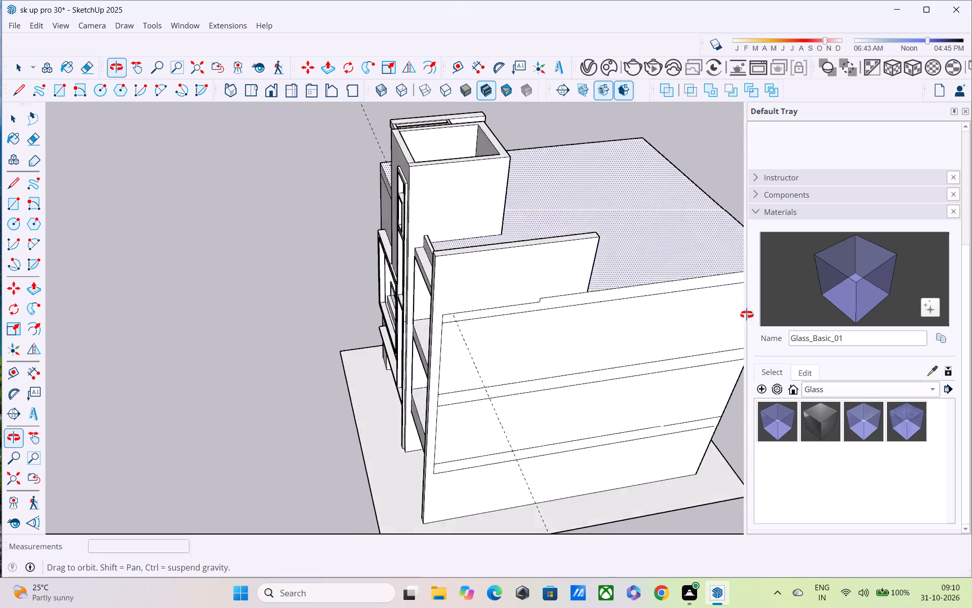
middle_click_drag(747, 315, 747, 315)
scroll(585, 236, "up", 2)
middle_click_drag(574, 232, 753, 152)
scroll(532, 241, "up", 2)
middle_click_drag(494, 239, 657, 269)
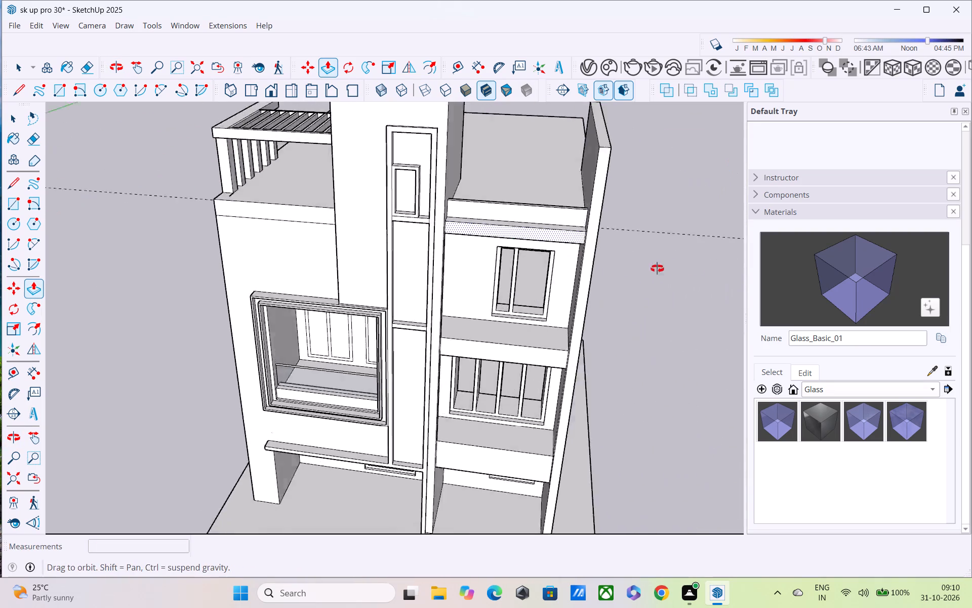
middle_click_drag(657, 269, 705, 256)
scroll(612, 241, "up", 2)
middle_click_drag(500, 162, 471, 104)
scroll(536, 163, "up", 6)
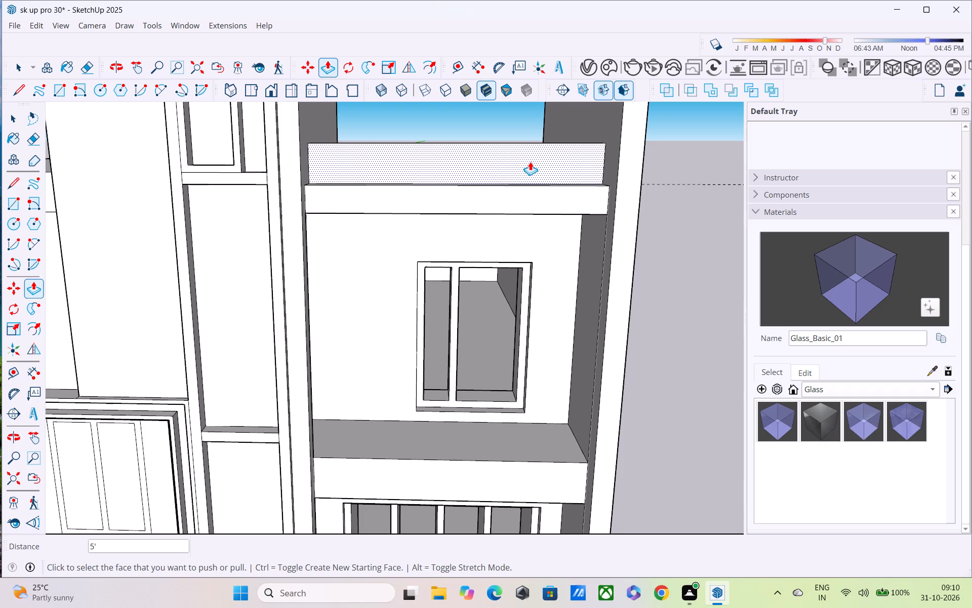
key("r")
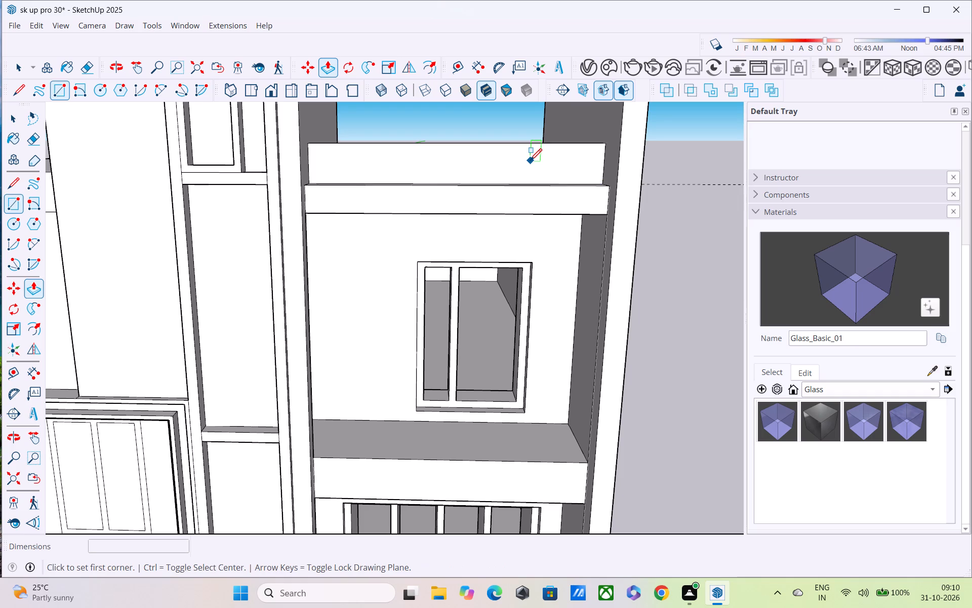
scroll(530, 162, "up", 1)
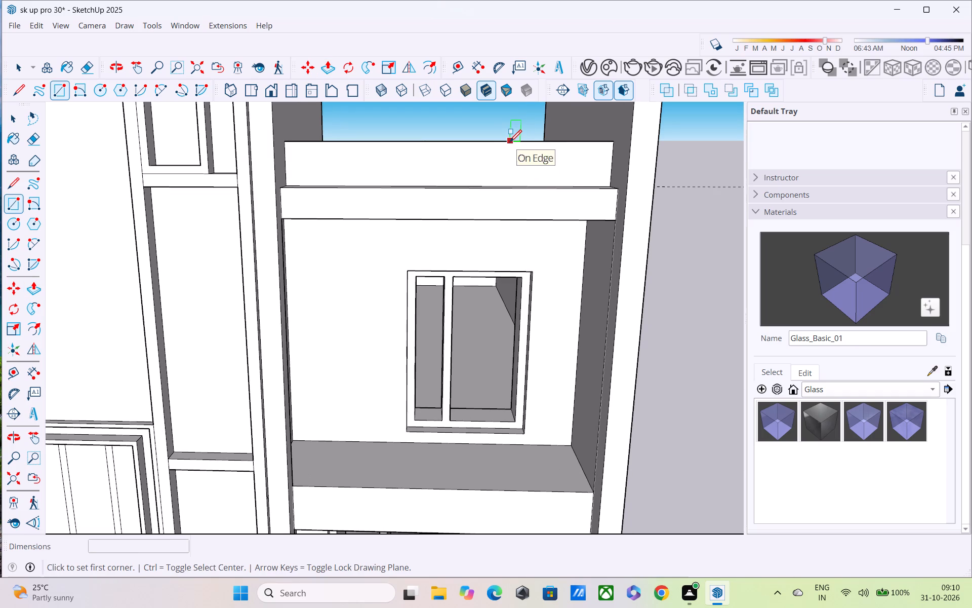
left_click(510, 143)
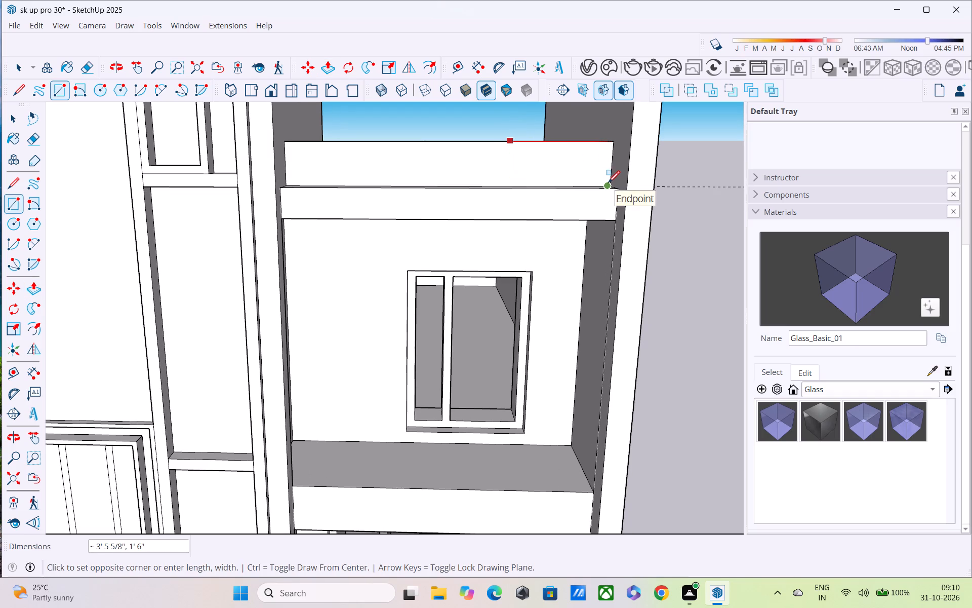
key("Escape")
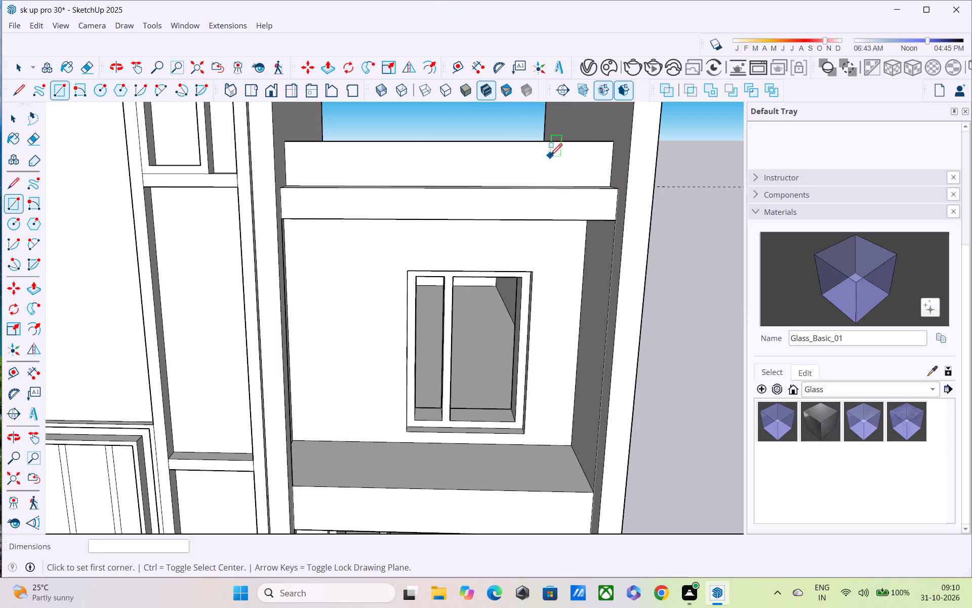
left_click(500, 140)
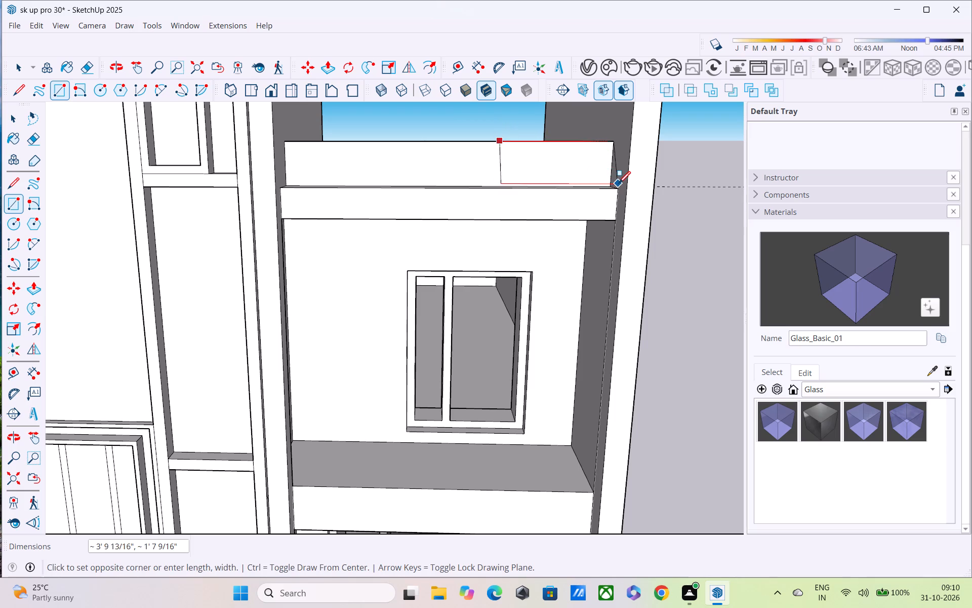
scroll(619, 184, "up", 7)
left_click(602, 186)
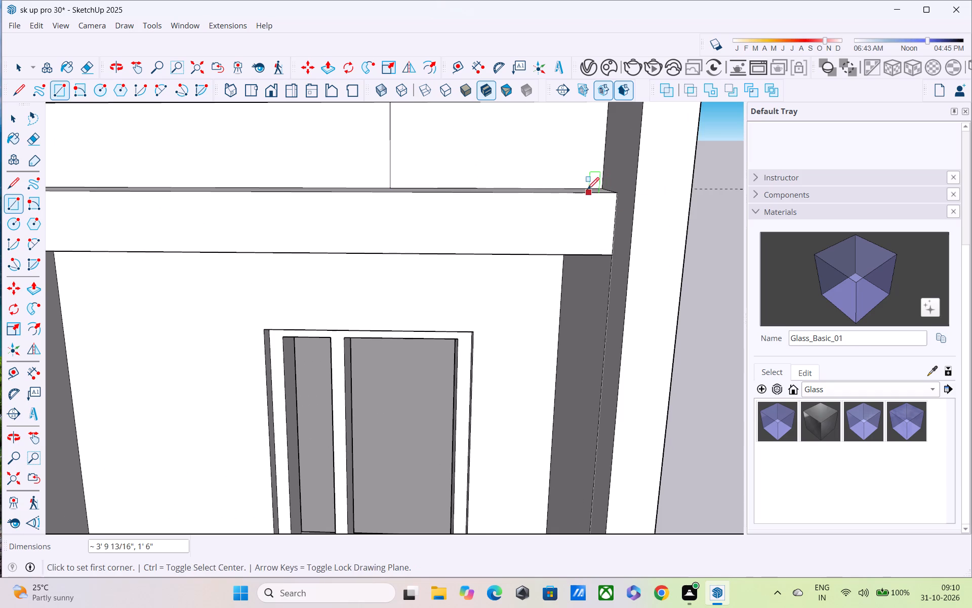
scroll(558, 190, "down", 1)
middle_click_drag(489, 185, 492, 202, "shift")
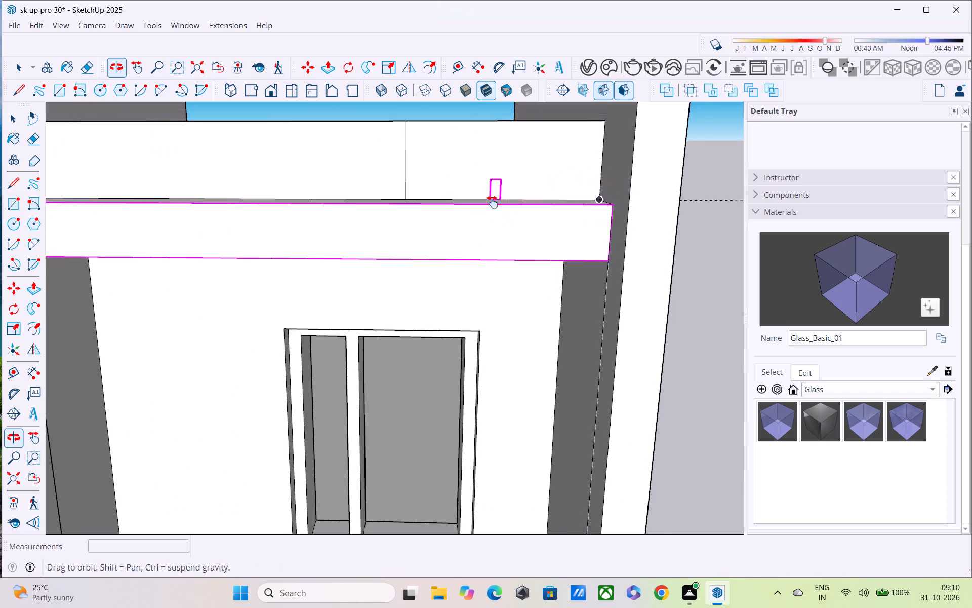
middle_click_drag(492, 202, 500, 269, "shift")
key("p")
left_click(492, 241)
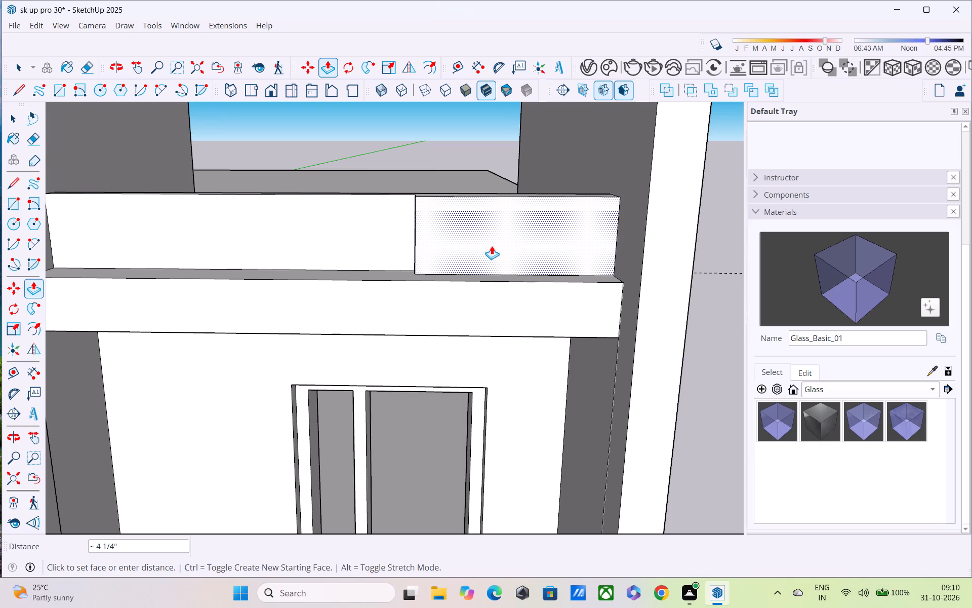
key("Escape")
Draw a line across the parapet's top surface, continuing the rectangle's vertical edge to the back edge.
middle_click_drag(489, 239, 501, 354)
key("l")
scroll(451, 314, "up", 3)
left_click(409, 255)
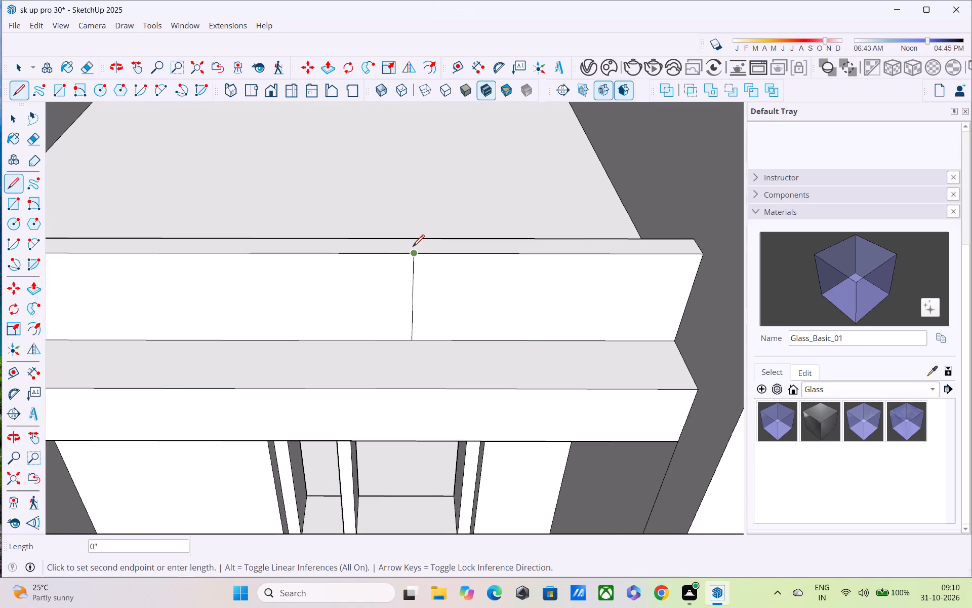
left_click(413, 238)
Raise the parapet section beside the side wall by 1'.
key("p")
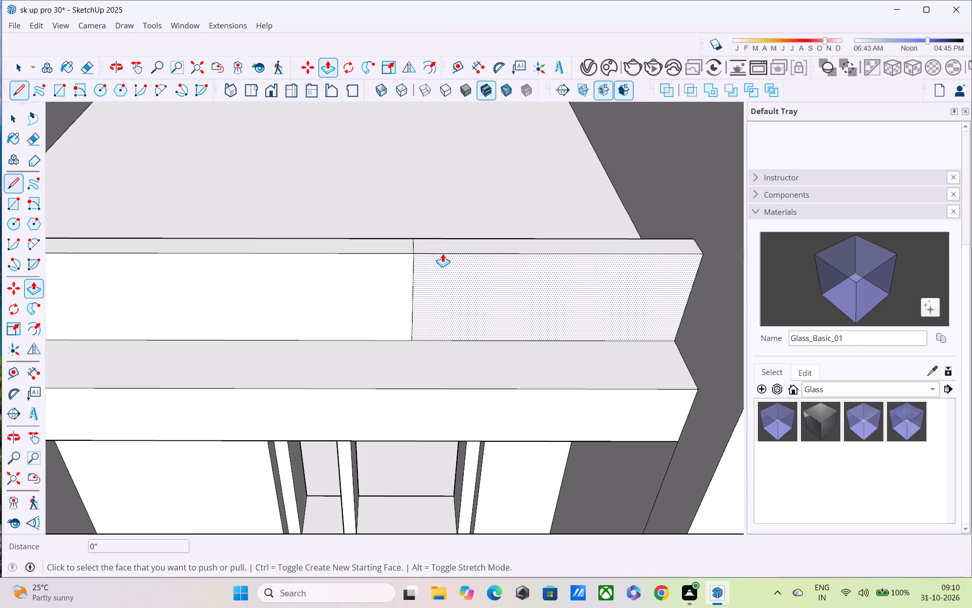
left_click(446, 248)
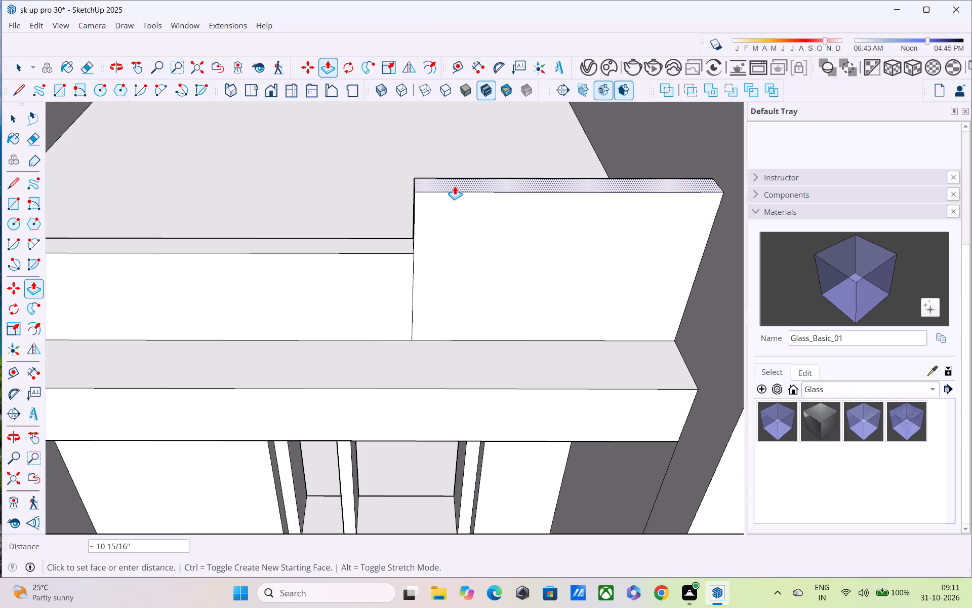
type("1'")
key("Return")
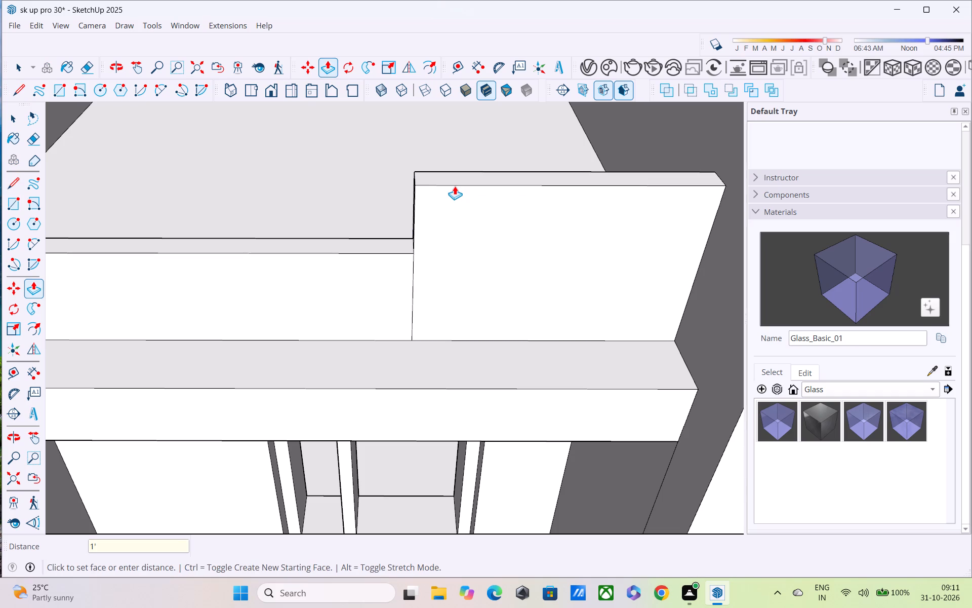
Offset the outline of the raised parapet section's front face inward by 5".
scroll(455, 192, "down", 1)
middle_click_drag(455, 219, 432, 130)
scroll(432, 130, "down", 3)
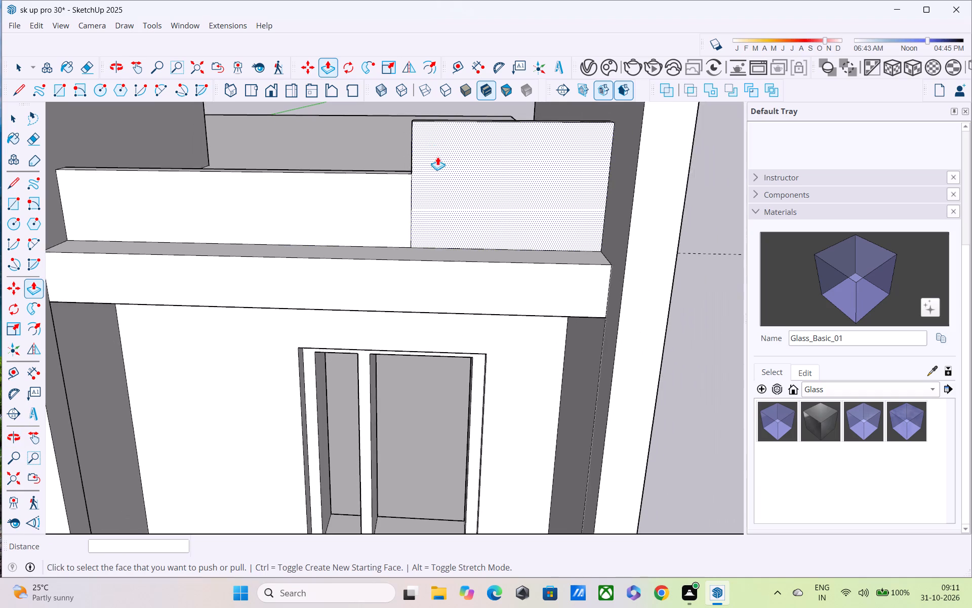
middle_click_drag(439, 166, 434, 131)
scroll(434, 131, "up", 1)
scroll(434, 131, "down", 2)
middle_click_drag(438, 155, 453, 177)
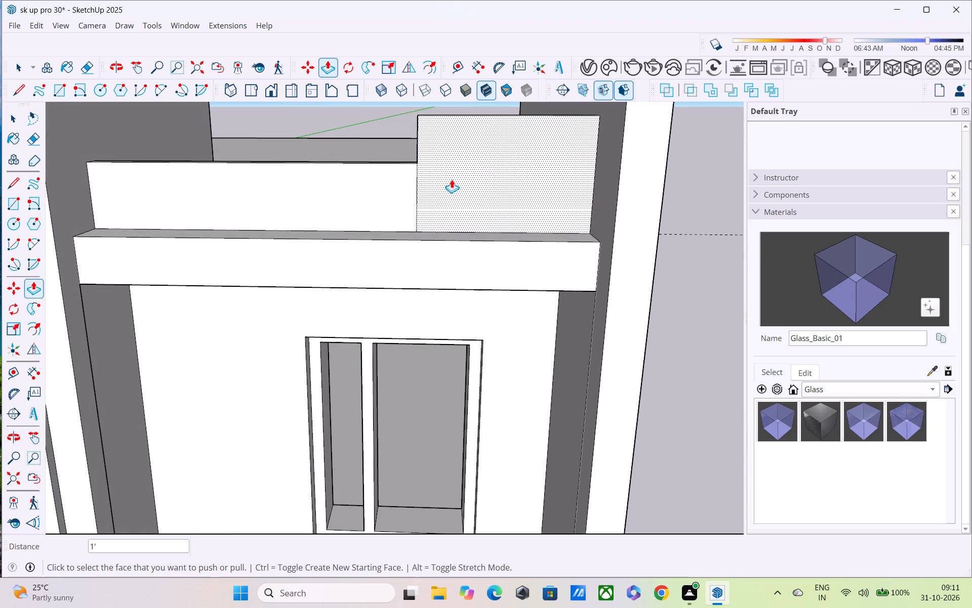
scroll(452, 181, "down", 4)
middle_click_drag(452, 181, 438, 159)
scroll(437, 157, "down", 4)
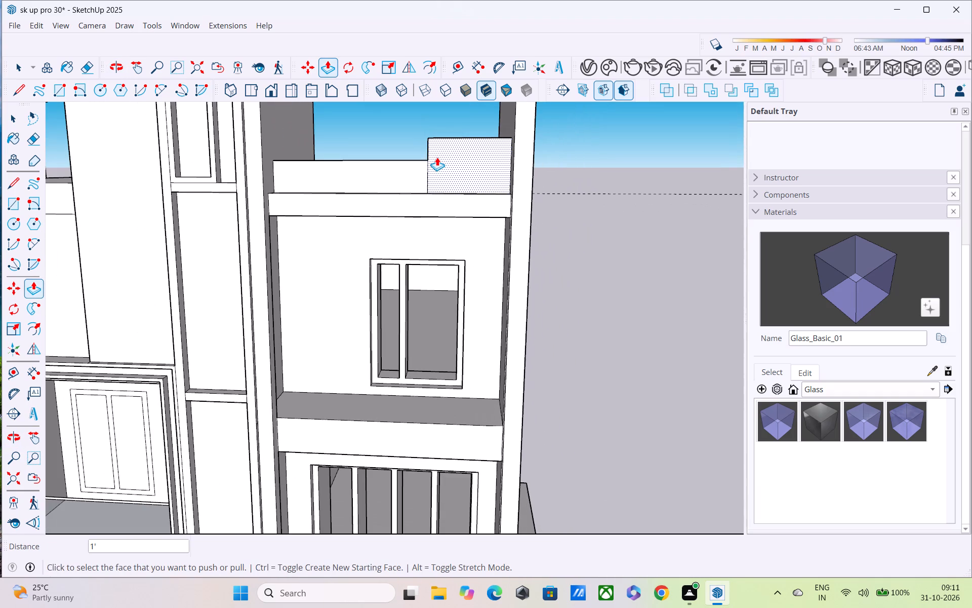
key("f")
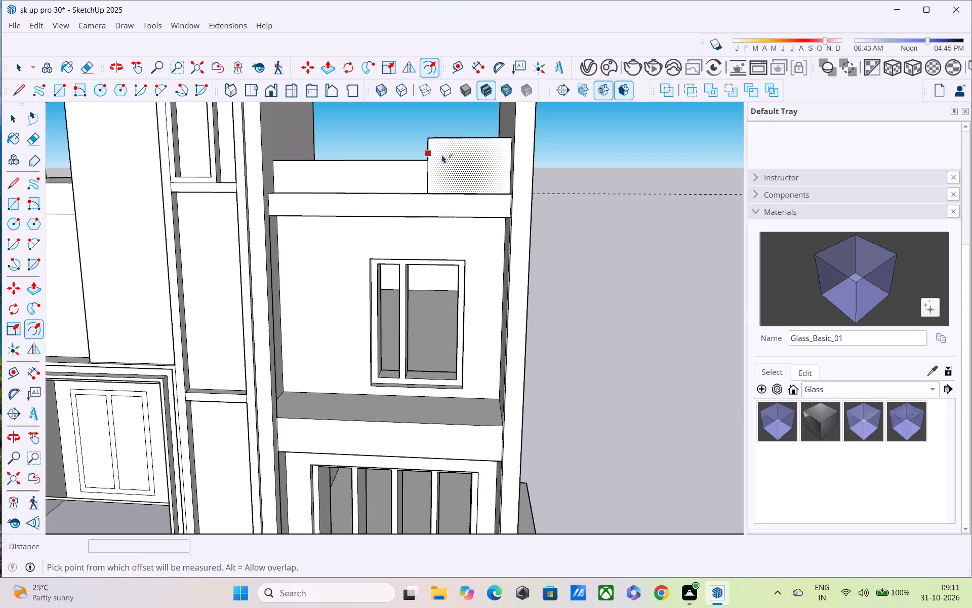
left_click(442, 155)
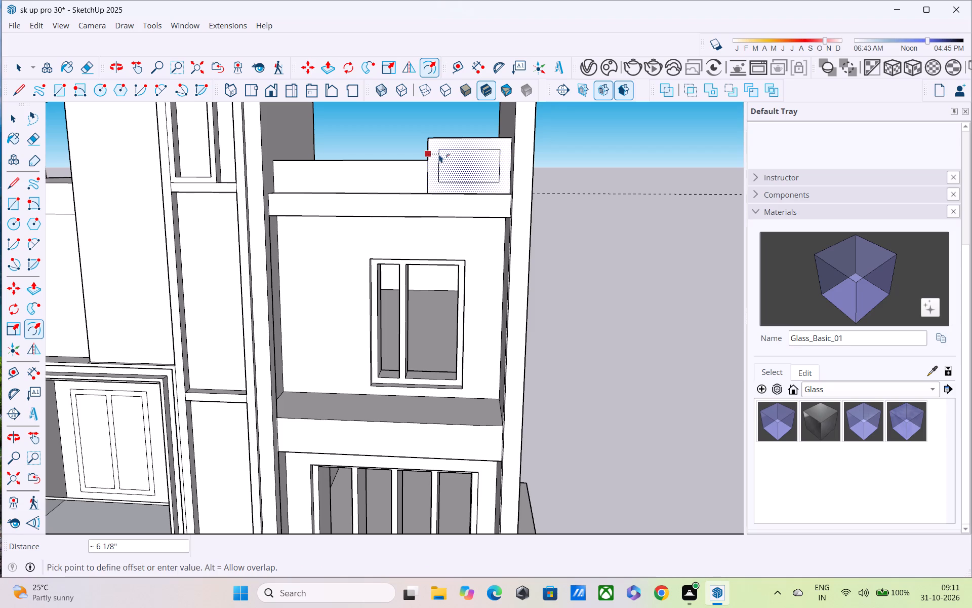
type("5\"")
key("Return")
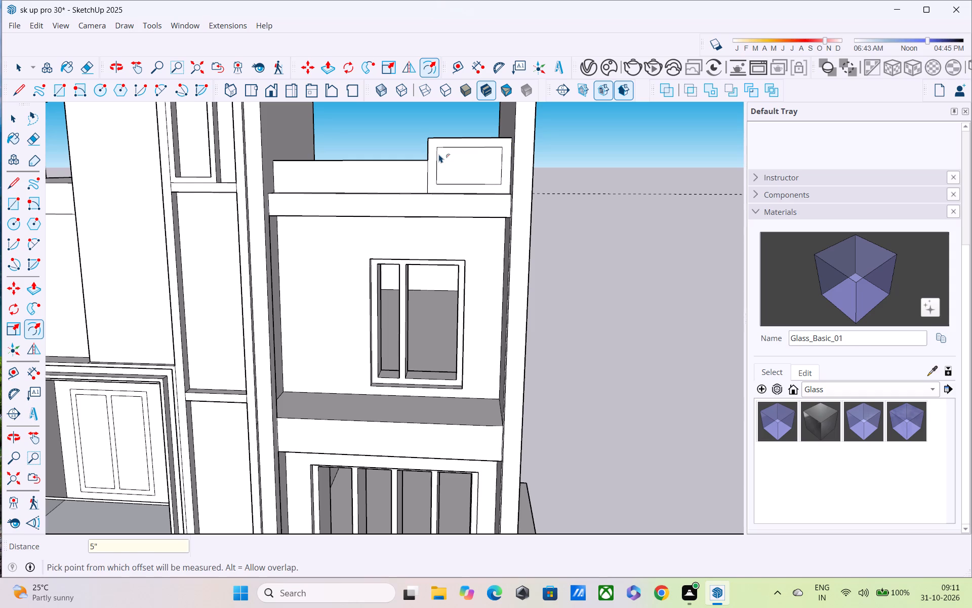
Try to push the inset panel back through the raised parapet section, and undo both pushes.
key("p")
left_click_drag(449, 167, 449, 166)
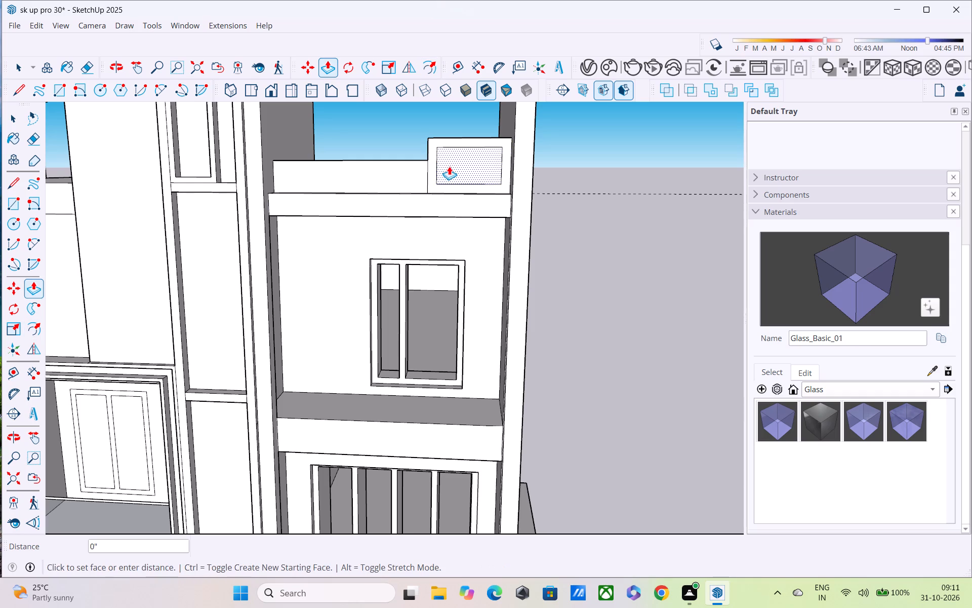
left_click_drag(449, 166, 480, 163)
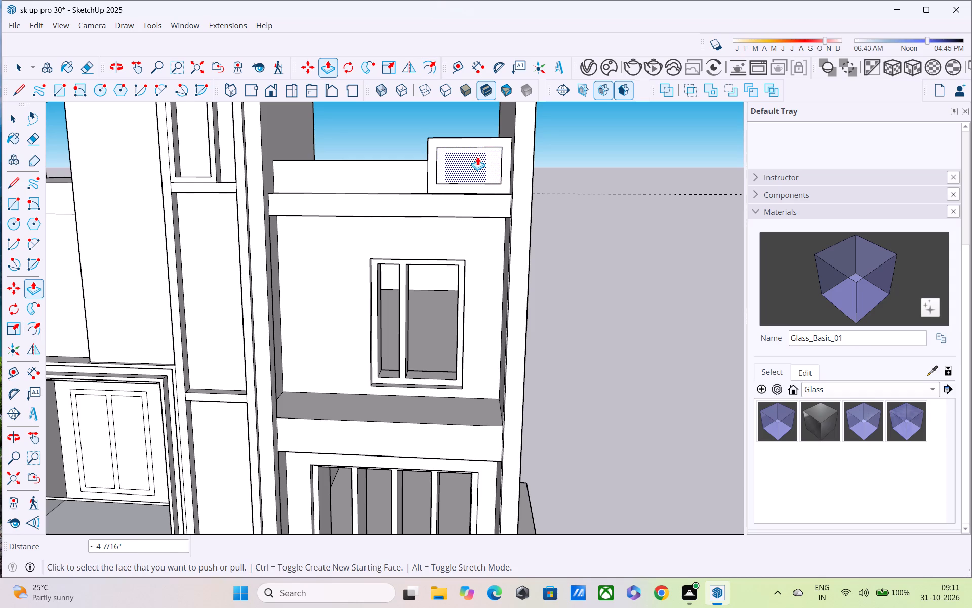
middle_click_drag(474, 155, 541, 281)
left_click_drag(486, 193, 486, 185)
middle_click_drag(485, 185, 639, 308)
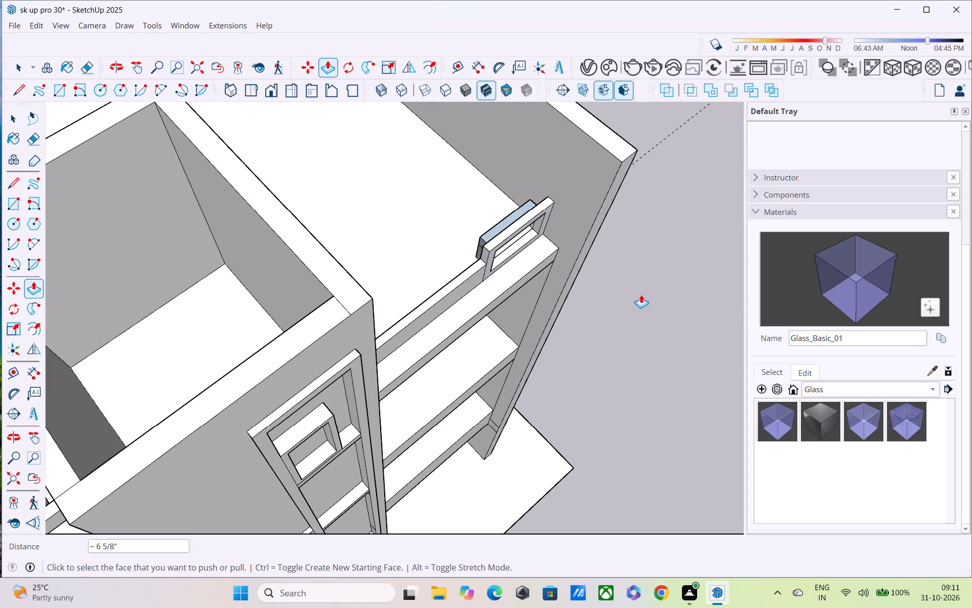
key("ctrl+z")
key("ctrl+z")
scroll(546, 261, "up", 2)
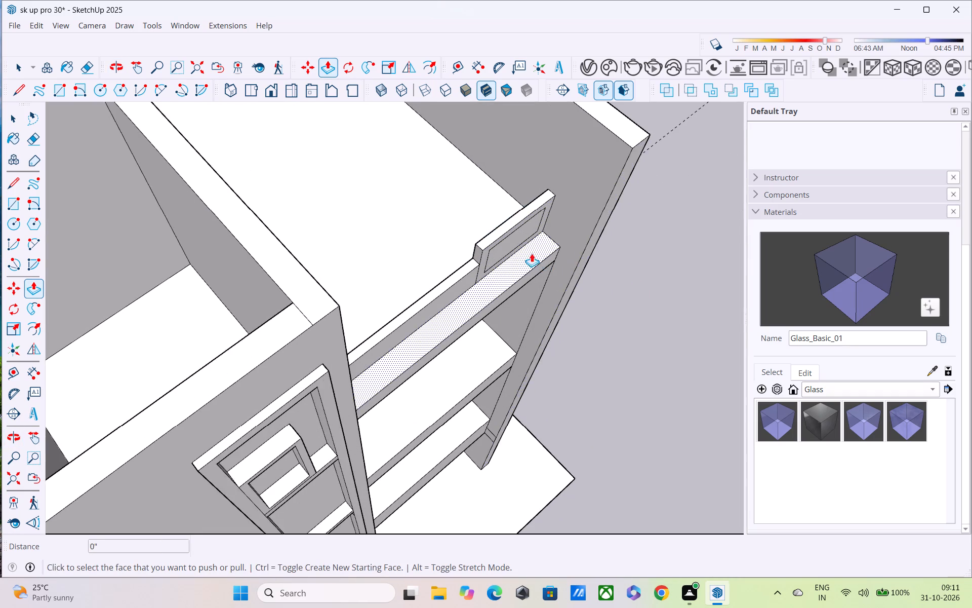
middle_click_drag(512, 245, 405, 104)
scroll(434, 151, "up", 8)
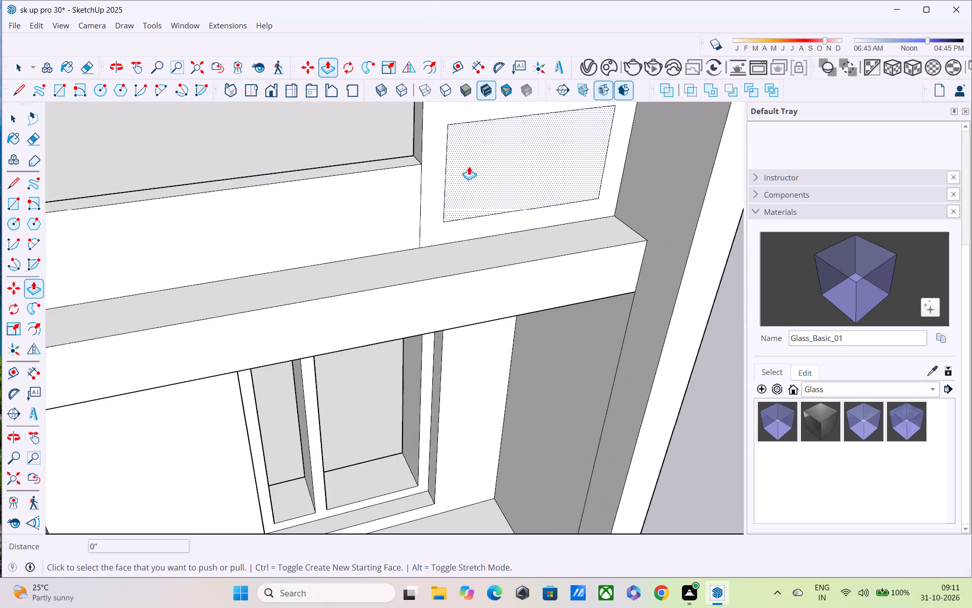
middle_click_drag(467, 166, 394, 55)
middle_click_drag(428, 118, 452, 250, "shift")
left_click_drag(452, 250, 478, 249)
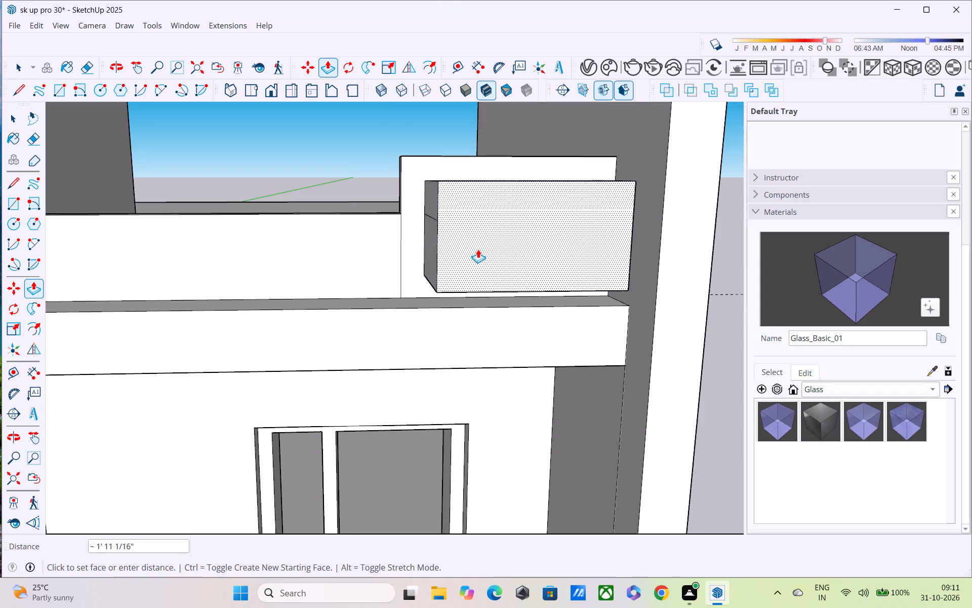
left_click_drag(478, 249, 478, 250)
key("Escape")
Recess the inset panel of the raised parapet section by about 4 7/16".
middle_click_drag(482, 246, 375, 192)
left_click_drag(378, 215, 379, 215)
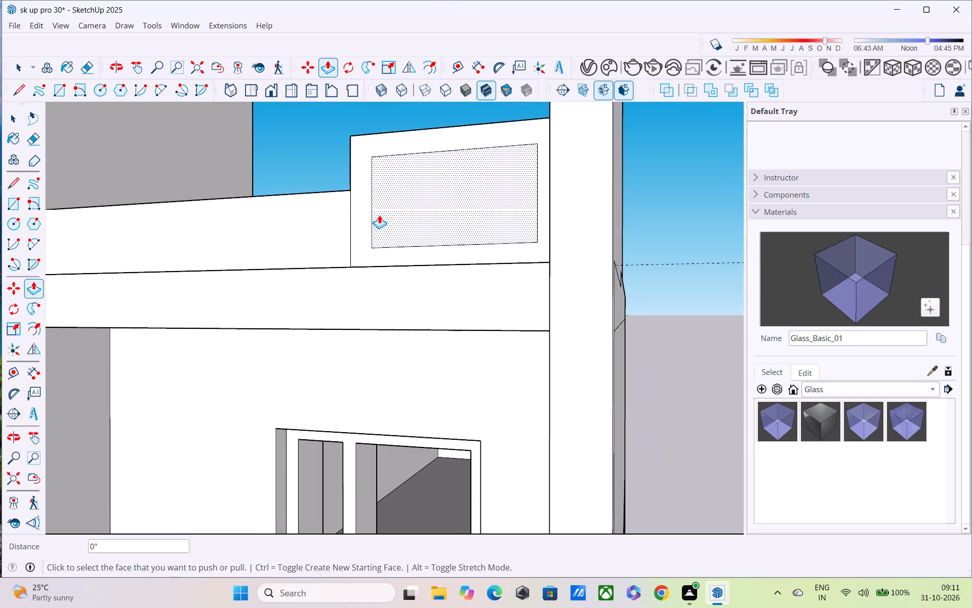
left_click_drag(379, 215, 428, 208)
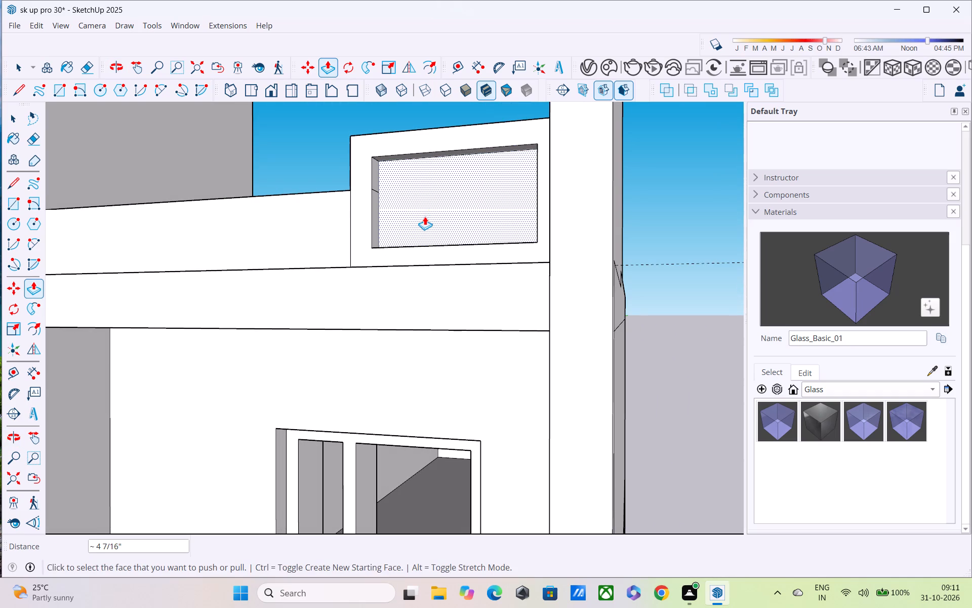
Delete the recessed inset face of the raised parapet section so the opening goes right through.
key("space")
left_click(425, 216)
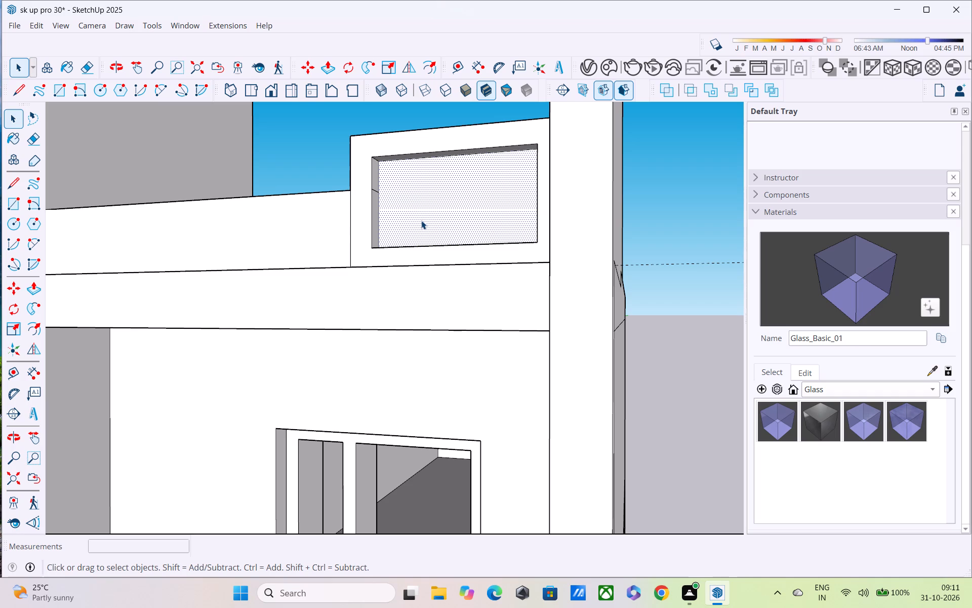
key("4")
key("Delete")
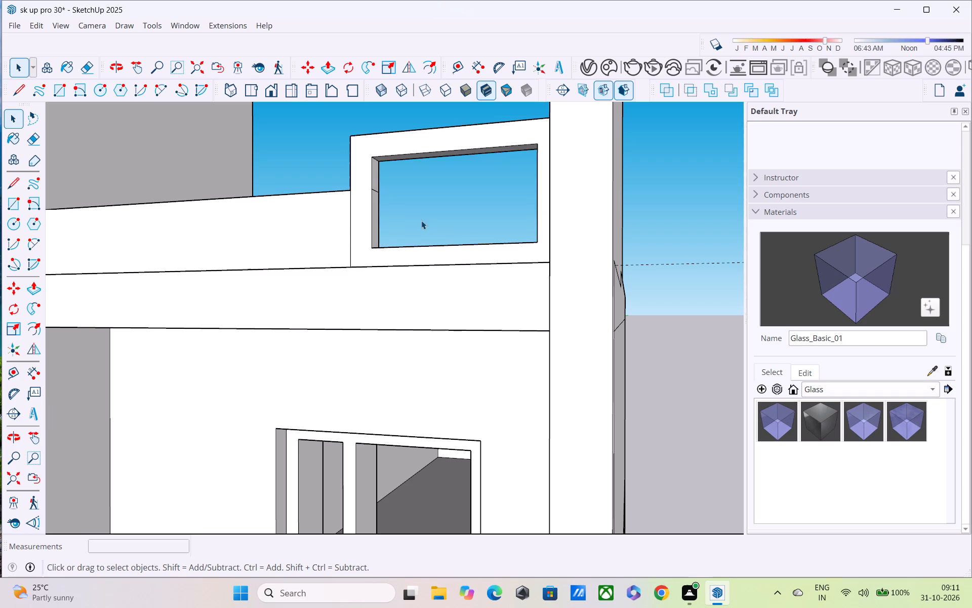
Erase the stray edge on the opening's inner side face farthest from the side wall.
scroll(392, 223, "up", 3)
scroll(385, 214, "down", 3)
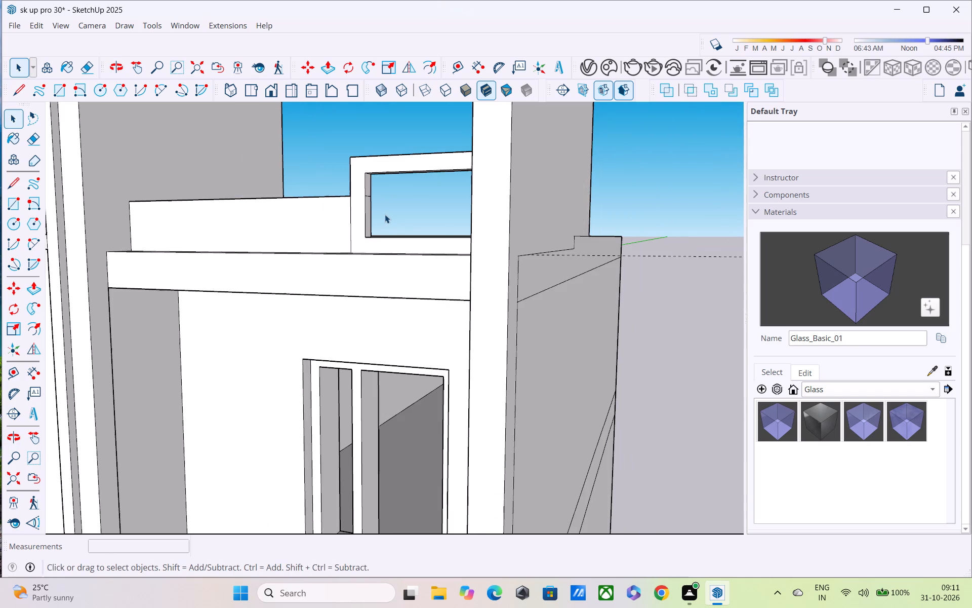
scroll(385, 214, "down", 1)
key("e")
scroll(384, 216, "up", 3)
scroll(376, 203, "down", 3)
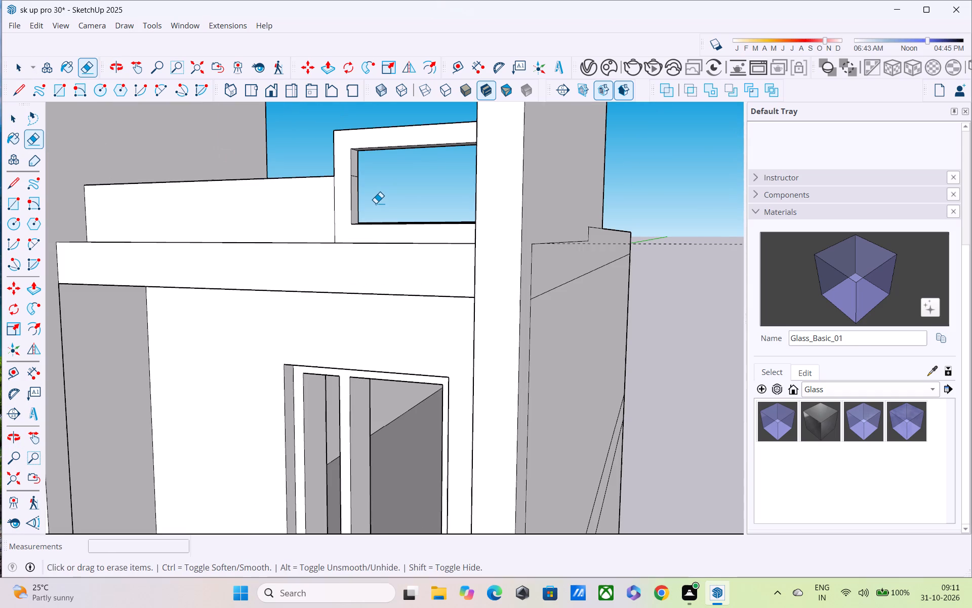
middle_click_drag(377, 227, 431, 295, "shift")
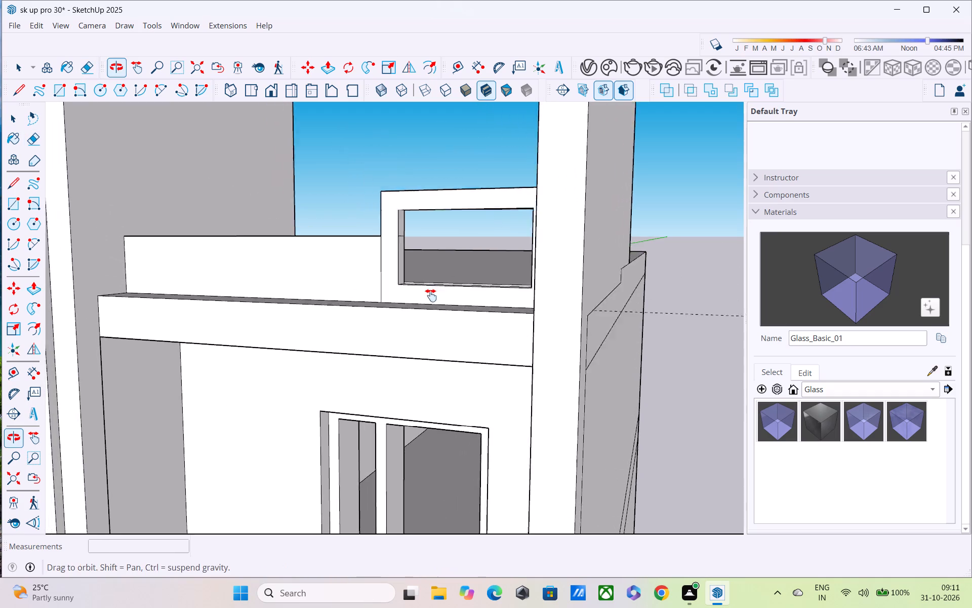
middle_click_drag(431, 295, 438, 305, "shift")
scroll(435, 274, "up", 1)
middle_click_drag(433, 262, 387, 224)
middle_click_drag(387, 228, 438, 302, "shift")
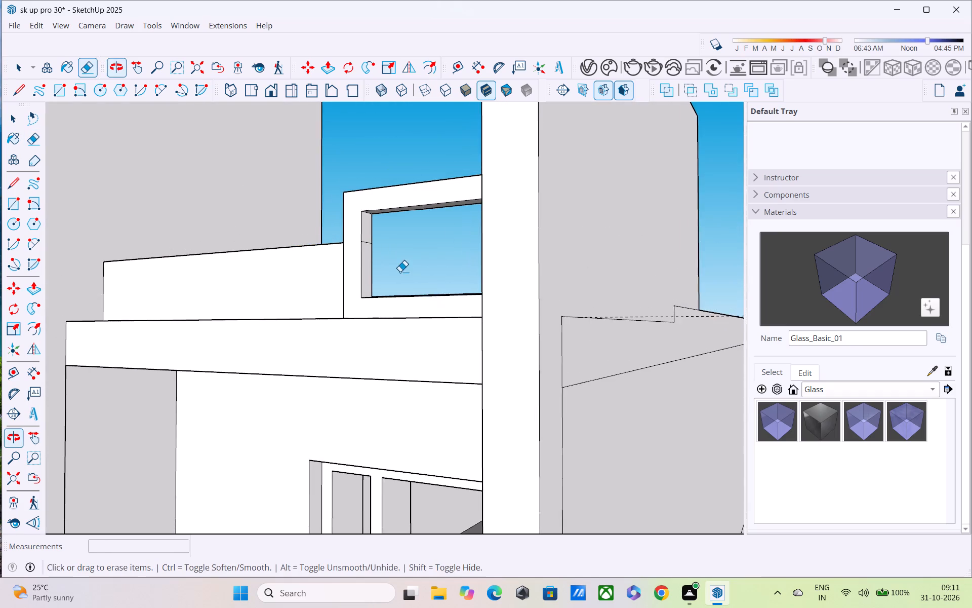
scroll(384, 259, "up", 3)
scroll(360, 238, "down", 3)
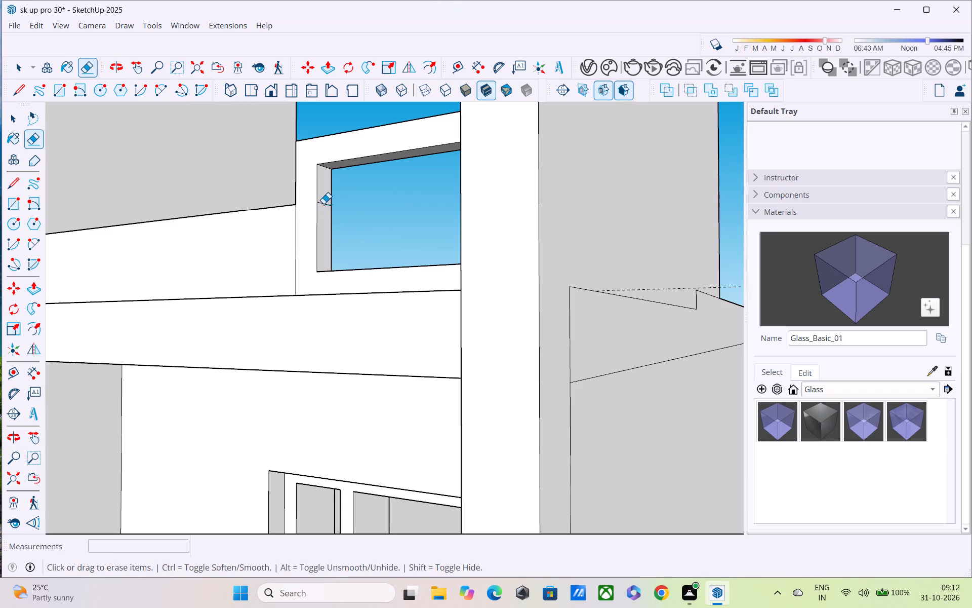
left_click_drag(323, 204, 323, 213)
Push the top inner face of the parapet opening down by about 1 15/16".
middle_click_drag(328, 227, 632, 275)
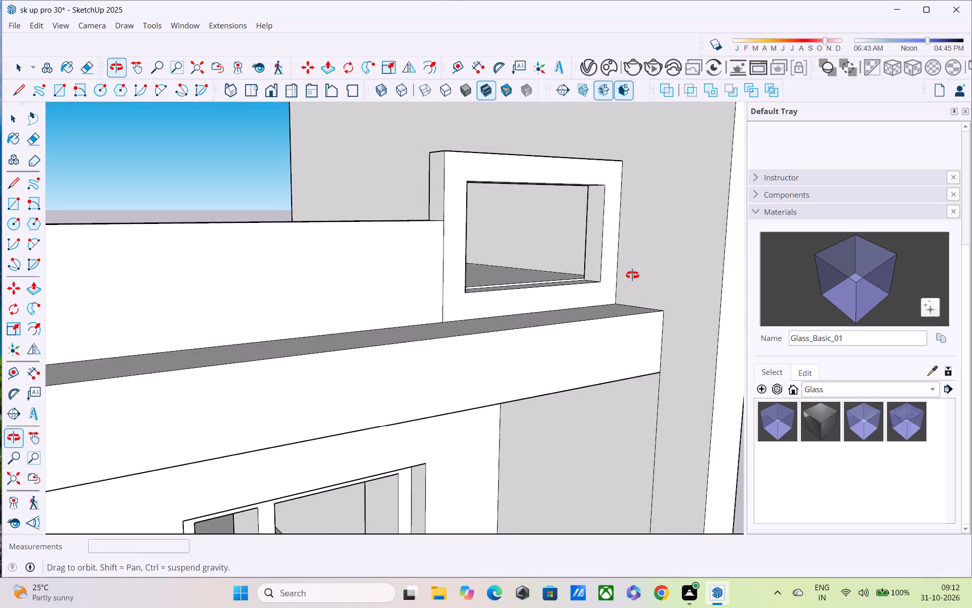
middle_click_drag(632, 275, 473, 383)
scroll(471, 354, "up", 3)
middle_click_drag(457, 339, 457, 388)
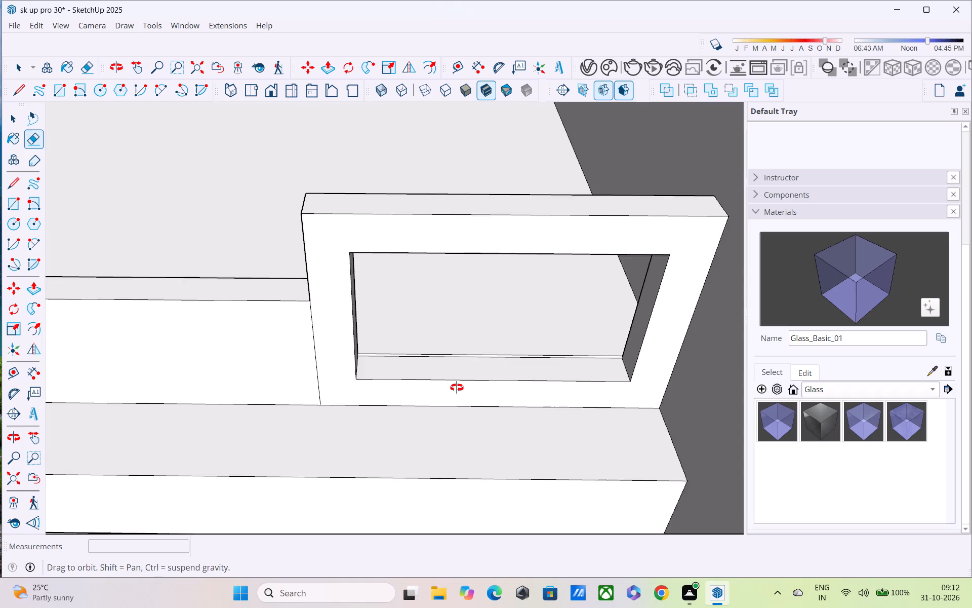
middle_click_drag(457, 388, 429, 322)
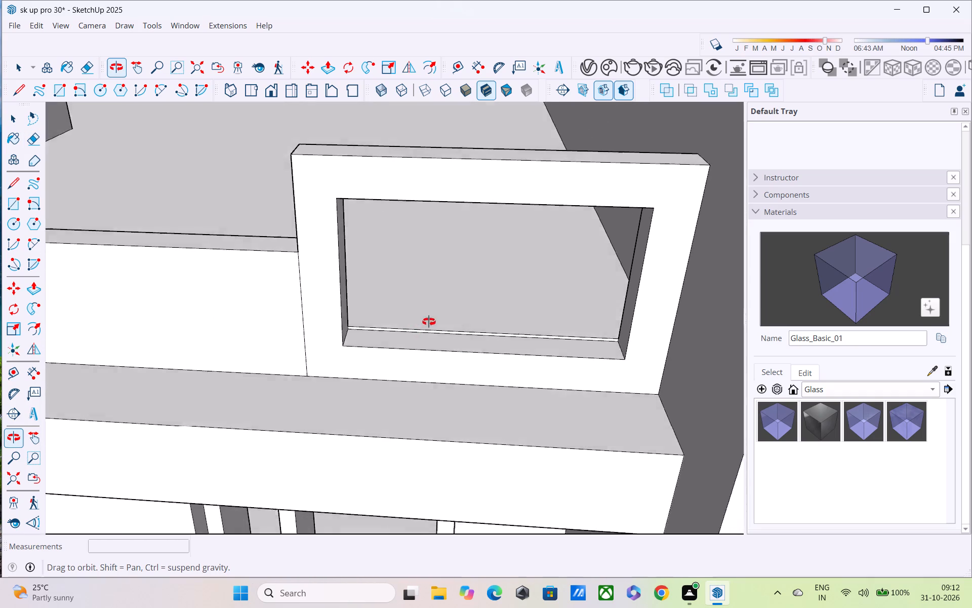
middle_click_drag(429, 322, 428, 442)
middle_click_drag(424, 433, 418, 400)
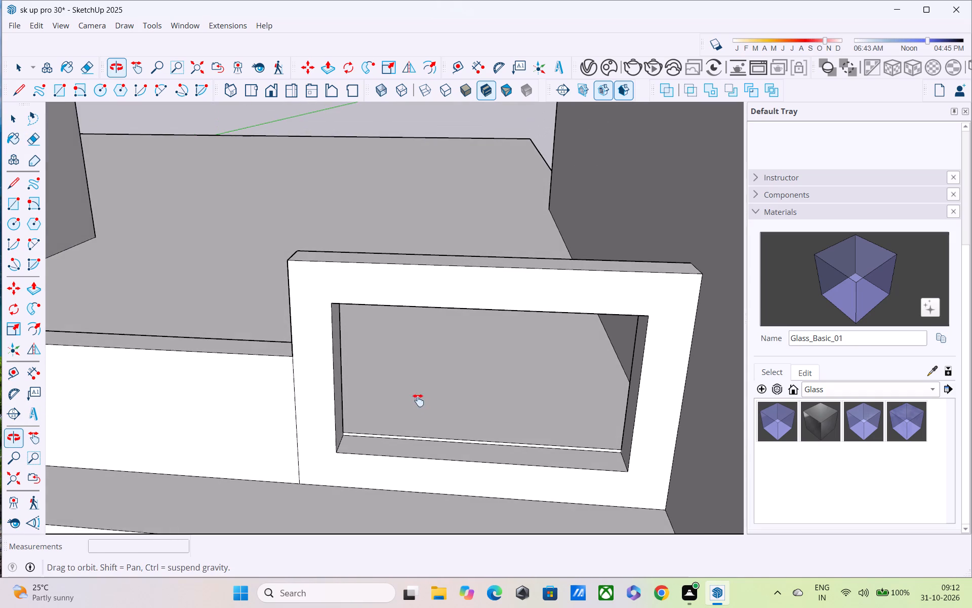
middle_click_drag(418, 400, 414, 462)
scroll(421, 422, "up", 1)
middle_click_drag(420, 415, 415, 348)
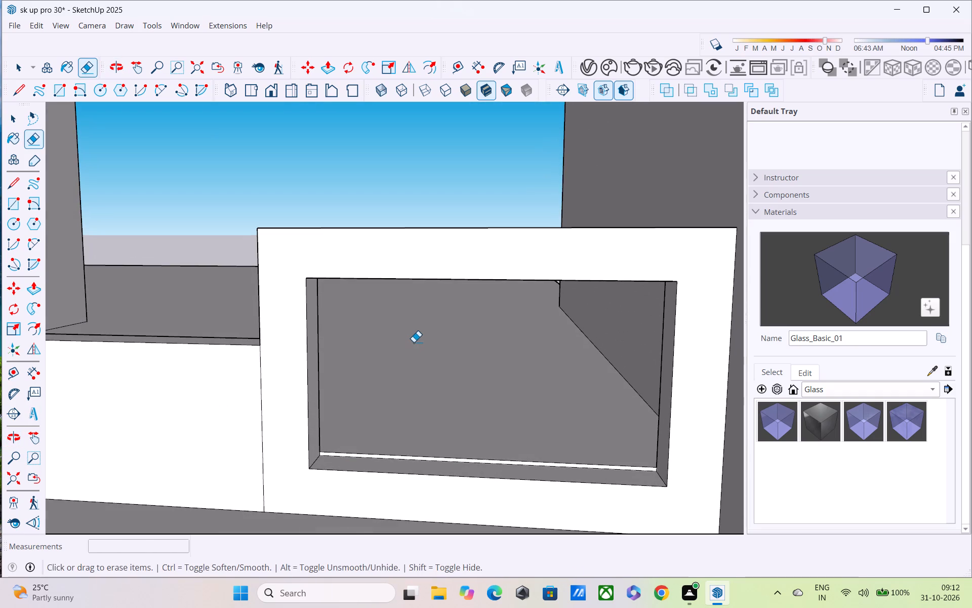
key("p")
middle_click_drag(416, 295, 431, 350)
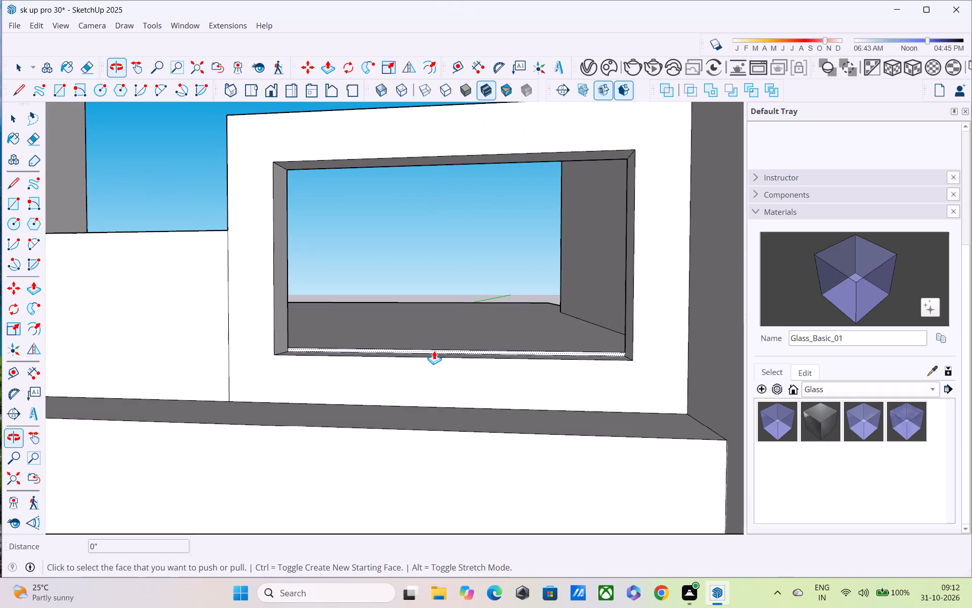
key("space")
middle_click_drag(441, 282, 430, 302, "shift")
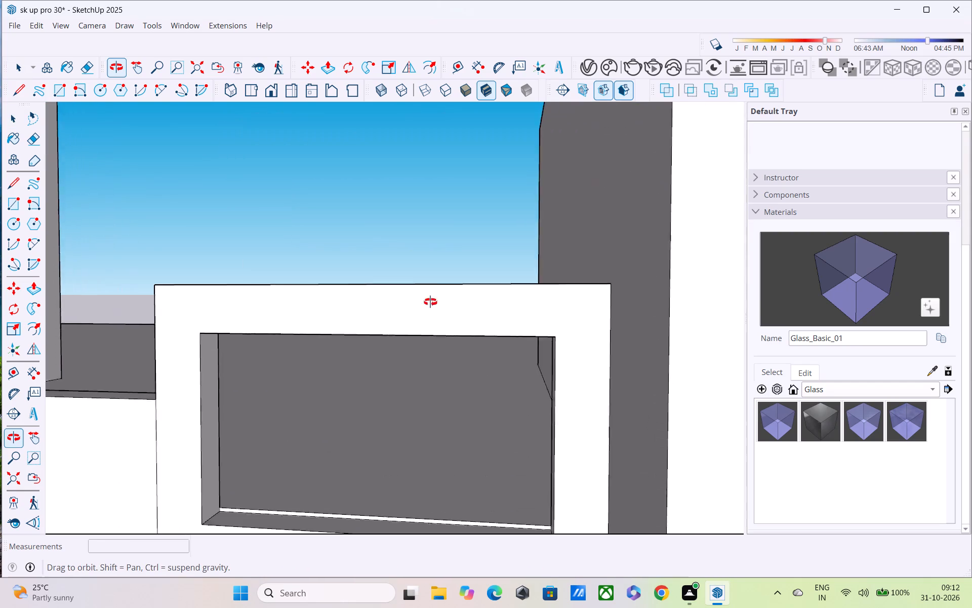
middle_click_drag(430, 302, 428, 296, "shift")
middle_click_drag(431, 320, 425, 172)
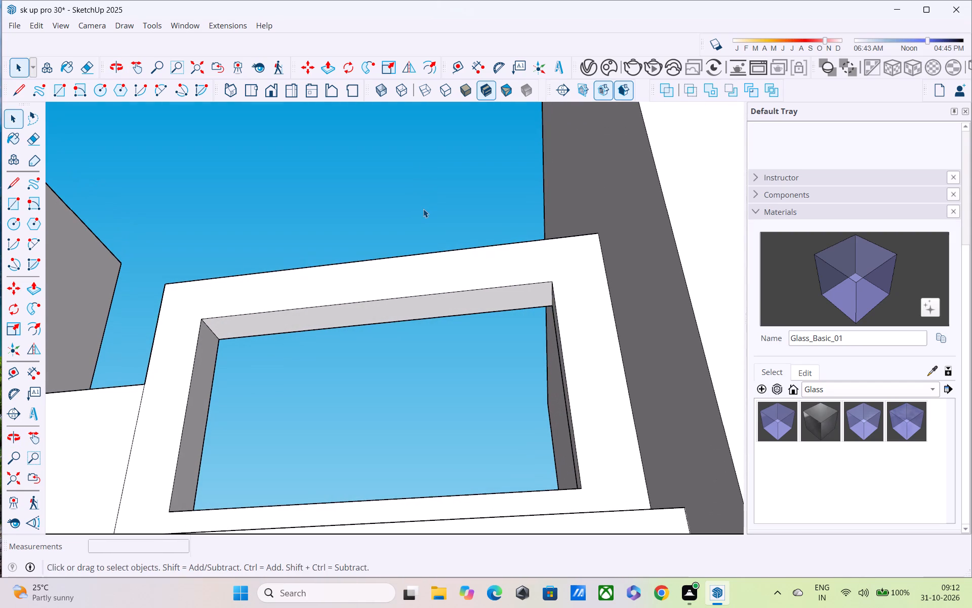
key("p")
left_click(427, 299)
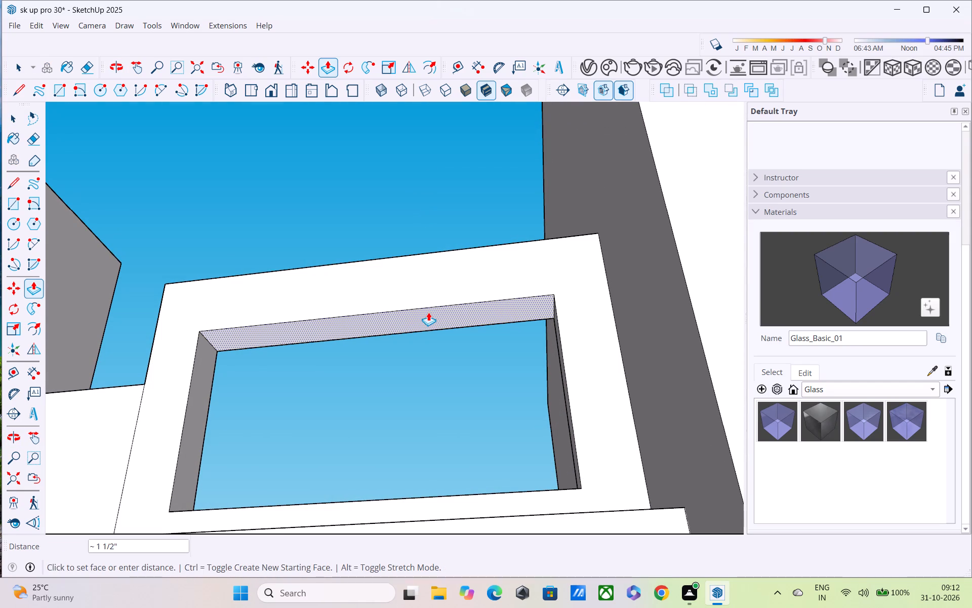
left_click(428, 317)
Draw a horizontal line about 3' 9 13/16" long across the raised section's front face, 2" below its top edge.
scroll(425, 318, "down", 3)
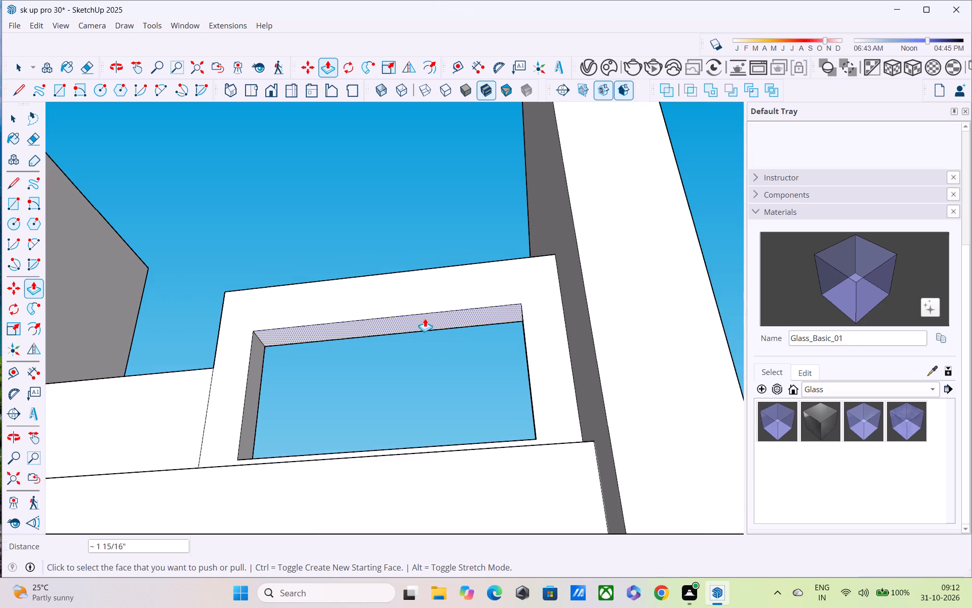
scroll(423, 319, "down", 3)
middle_click_drag(423, 320, 456, 421)
scroll(456, 417, "down", 4)
middle_click_drag(459, 427, 470, 474)
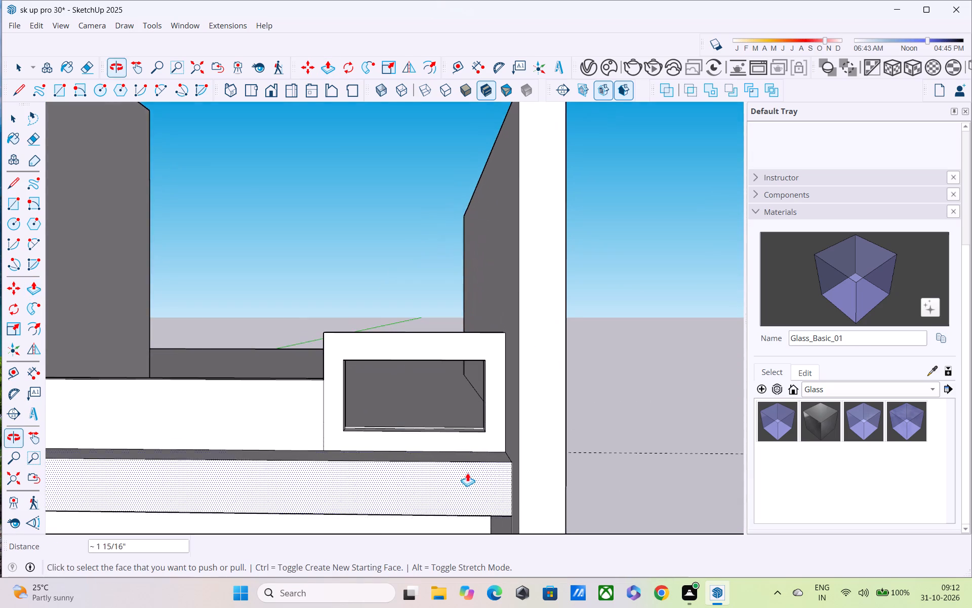
scroll(404, 403, "up", 2)
scroll(401, 399, "down", 2)
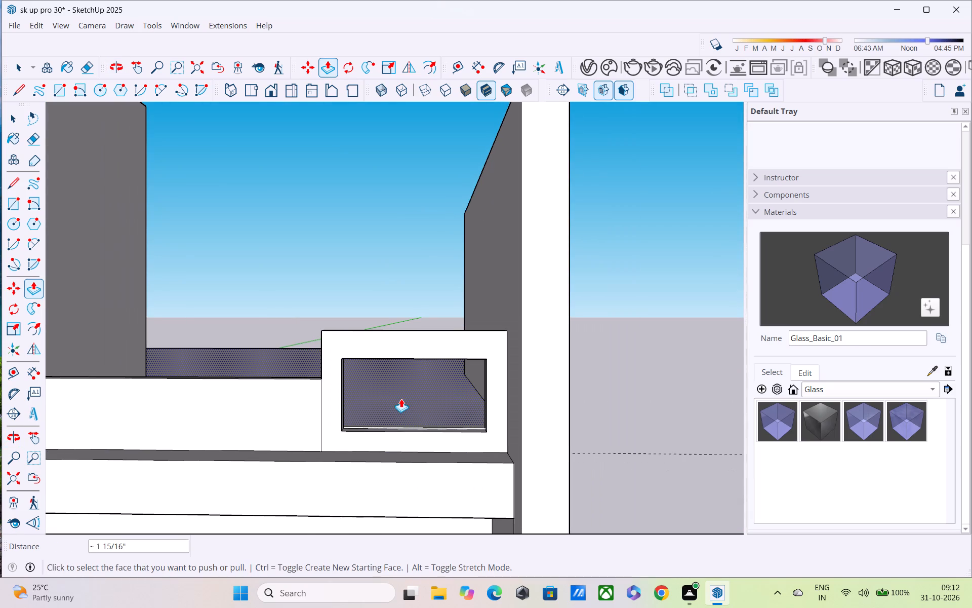
middle_click_drag(396, 403, 318, 377, "shift")
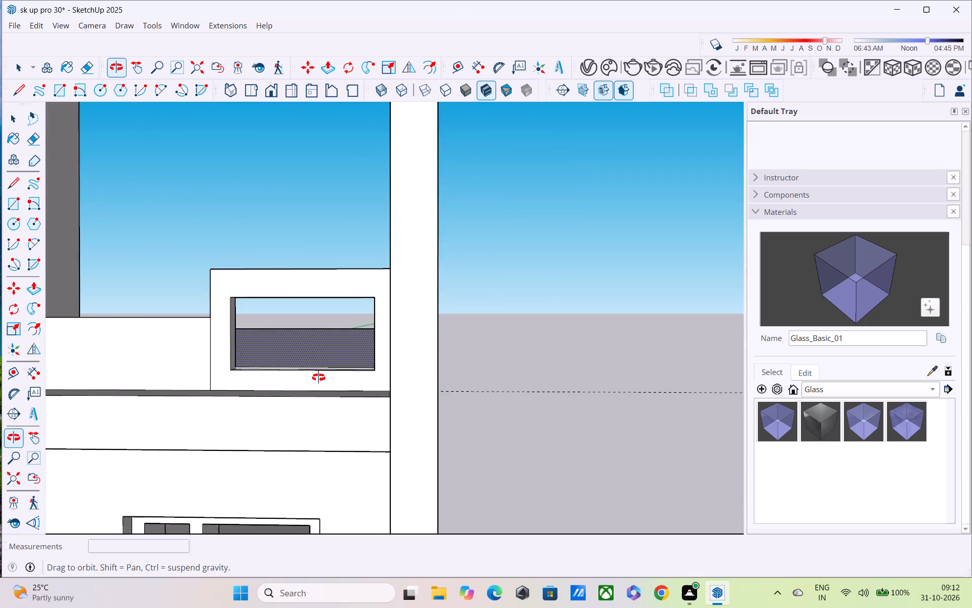
middle_click_drag(318, 377, 321, 365, "shift")
scroll(321, 365, "up", 1)
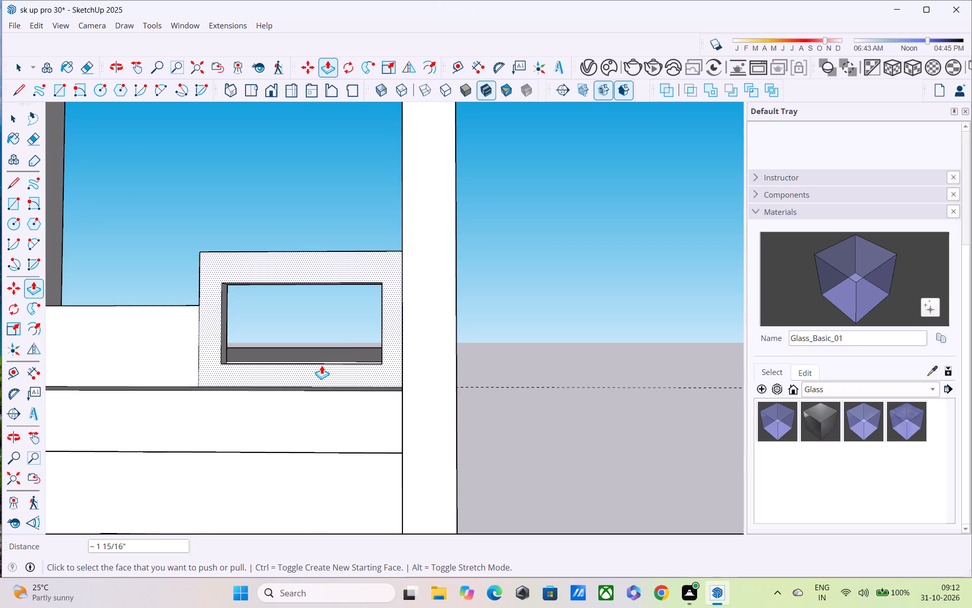
key("space")
key("l")
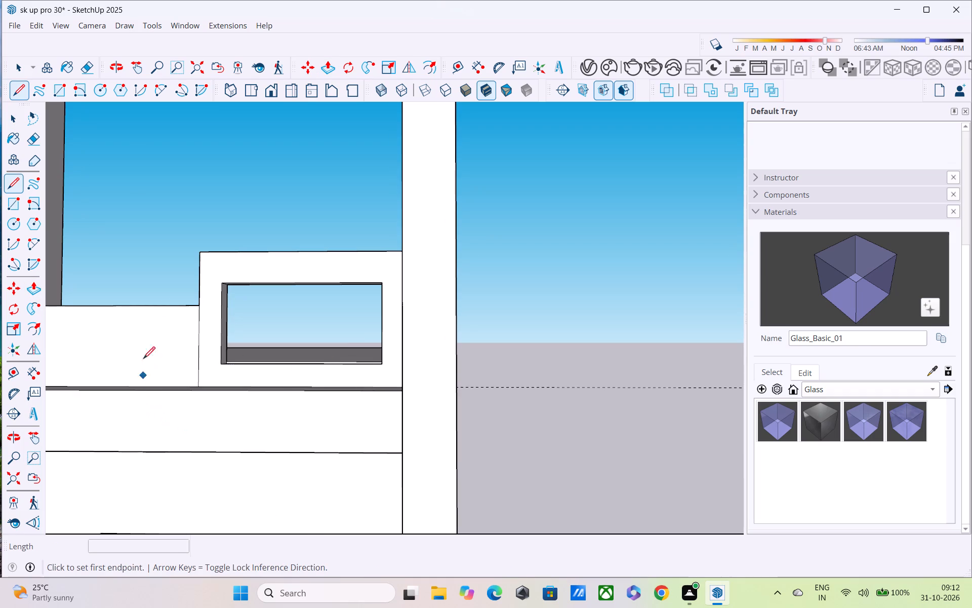
left_click(201, 251)
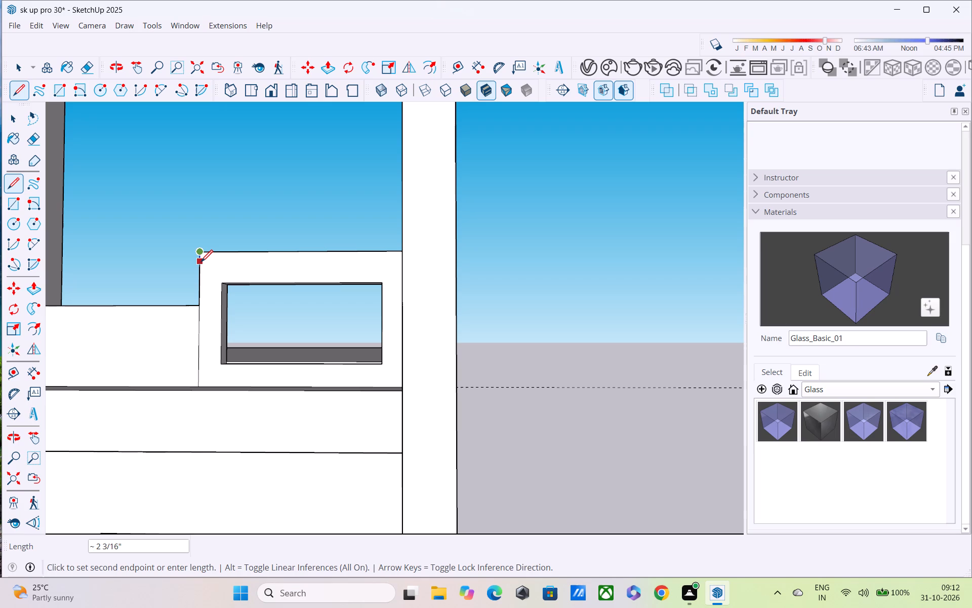
type("2\"")
key("Return")
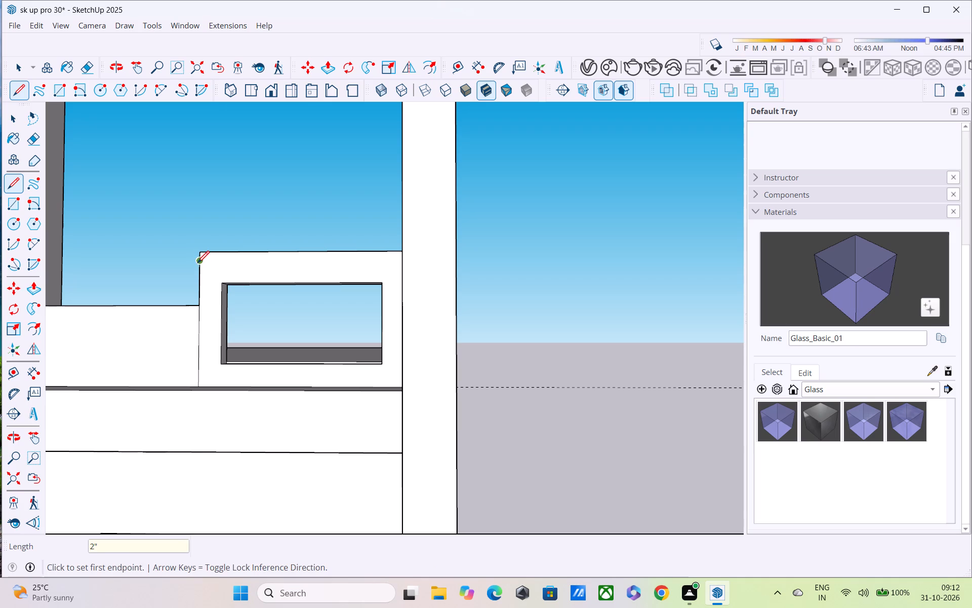
left_click(197, 264)
middle_click_drag(367, 271, 399, 295)
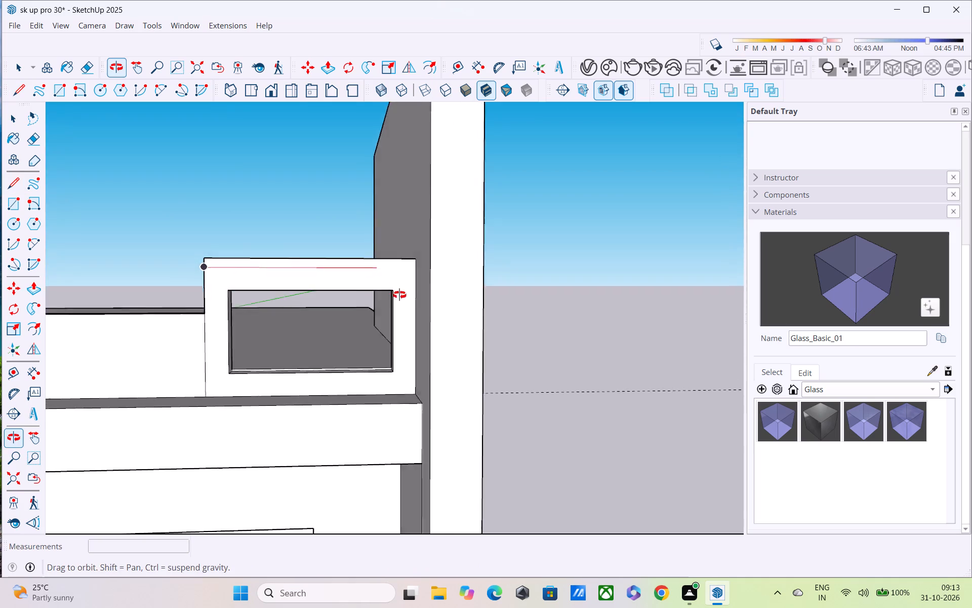
middle_click_drag(399, 295, 418, 301)
left_click(420, 276)
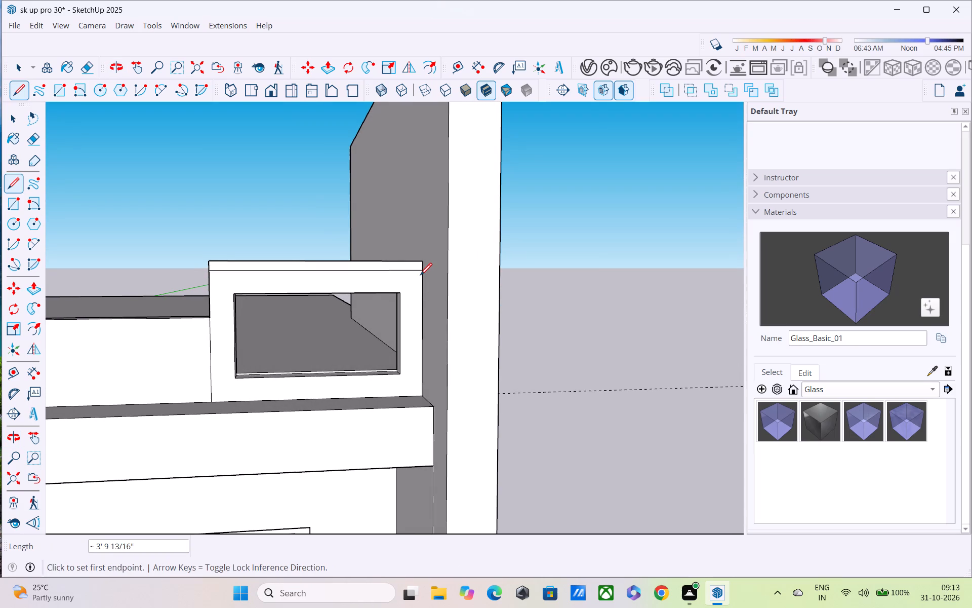
Pull the narrow strip along the top of the raised parapet section outward by 1".
key("p")
left_click(370, 265)
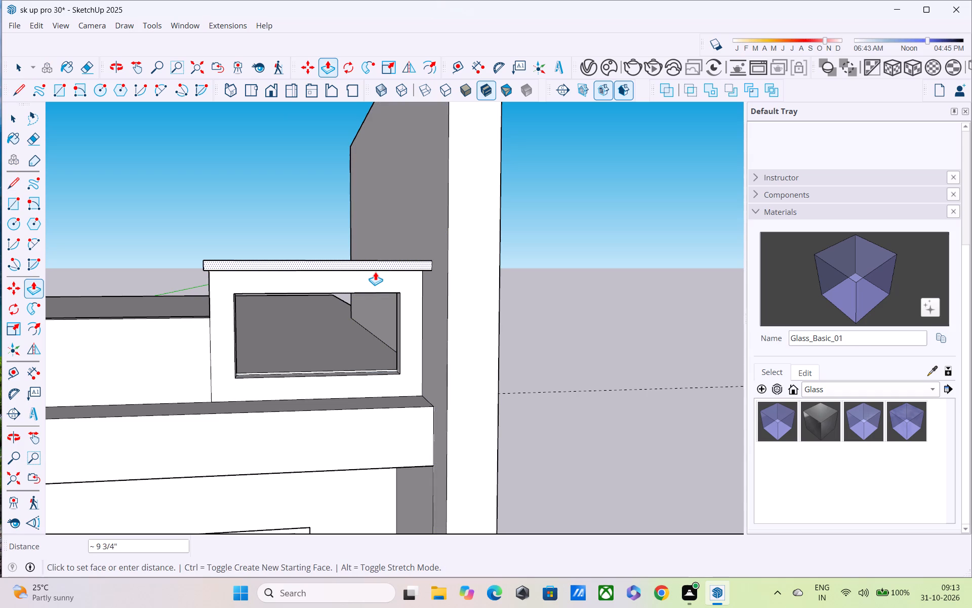
type("1\"")
key("Return")
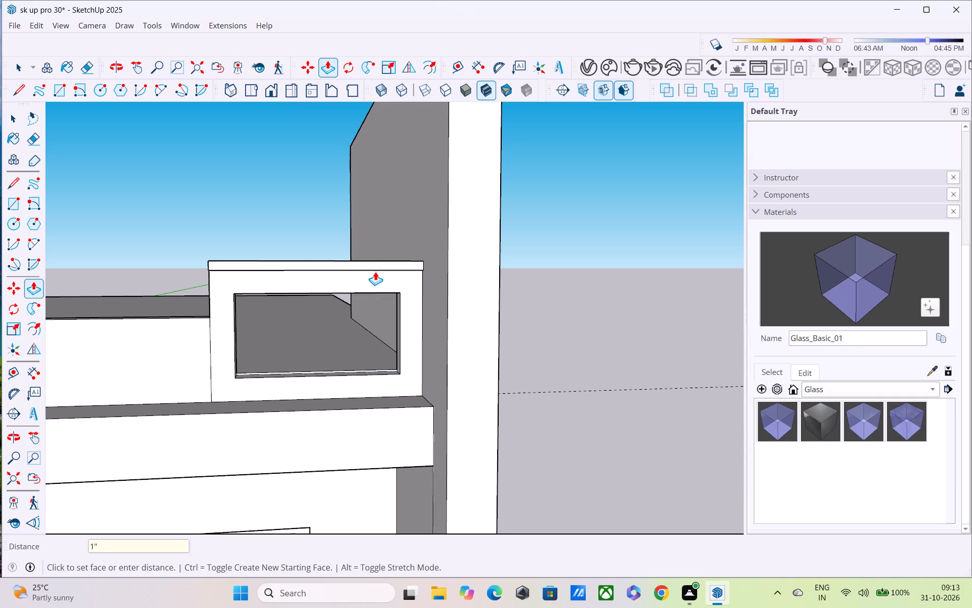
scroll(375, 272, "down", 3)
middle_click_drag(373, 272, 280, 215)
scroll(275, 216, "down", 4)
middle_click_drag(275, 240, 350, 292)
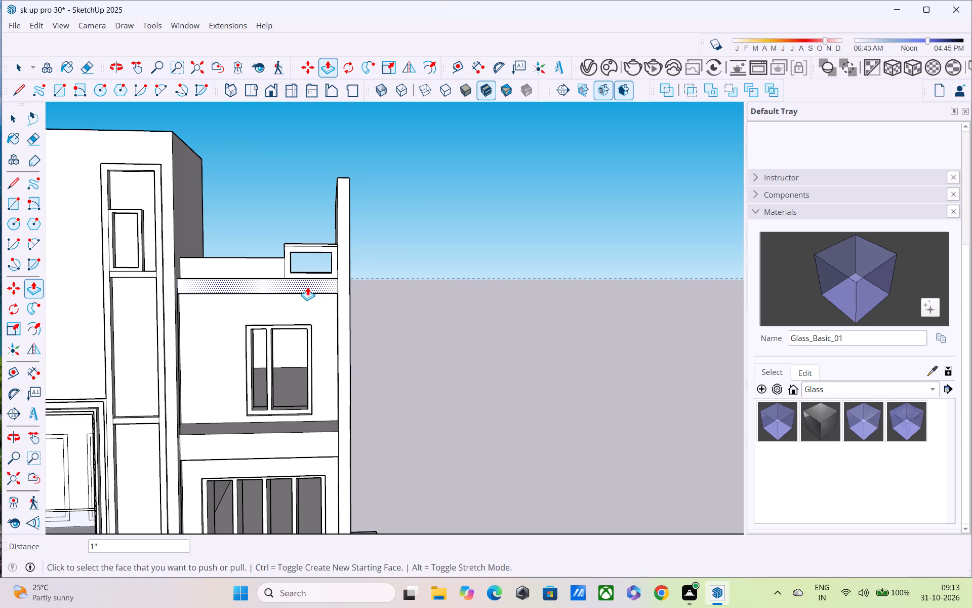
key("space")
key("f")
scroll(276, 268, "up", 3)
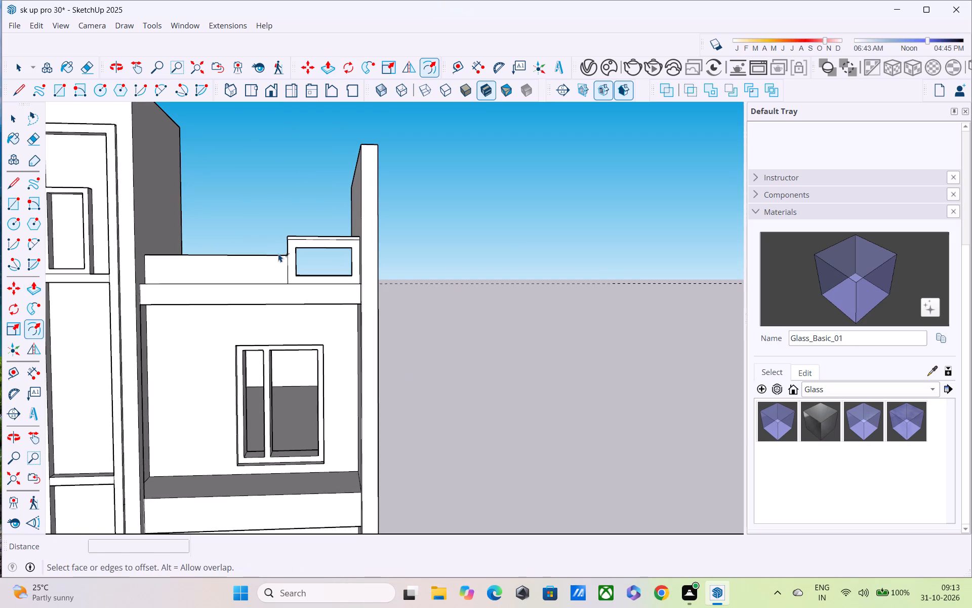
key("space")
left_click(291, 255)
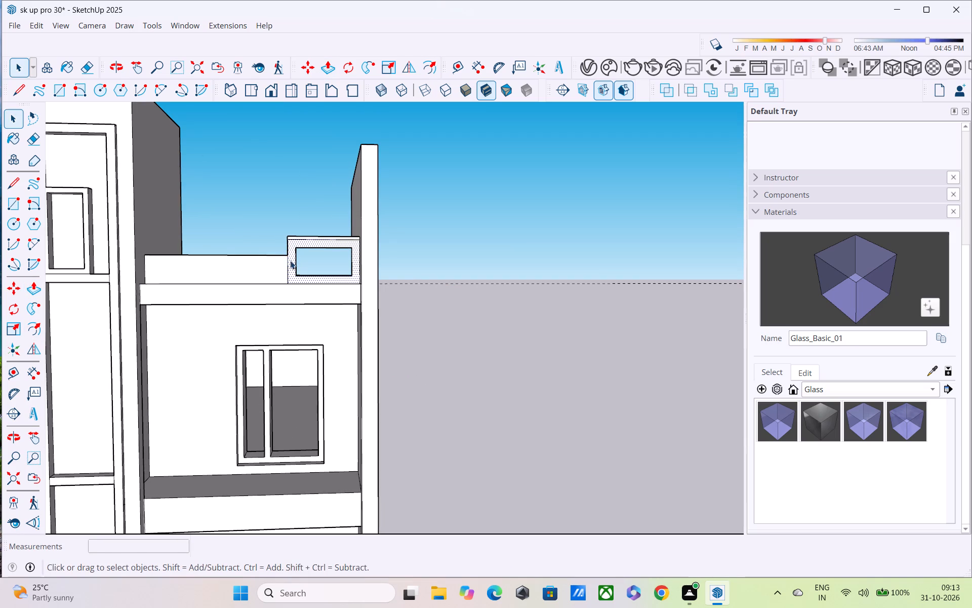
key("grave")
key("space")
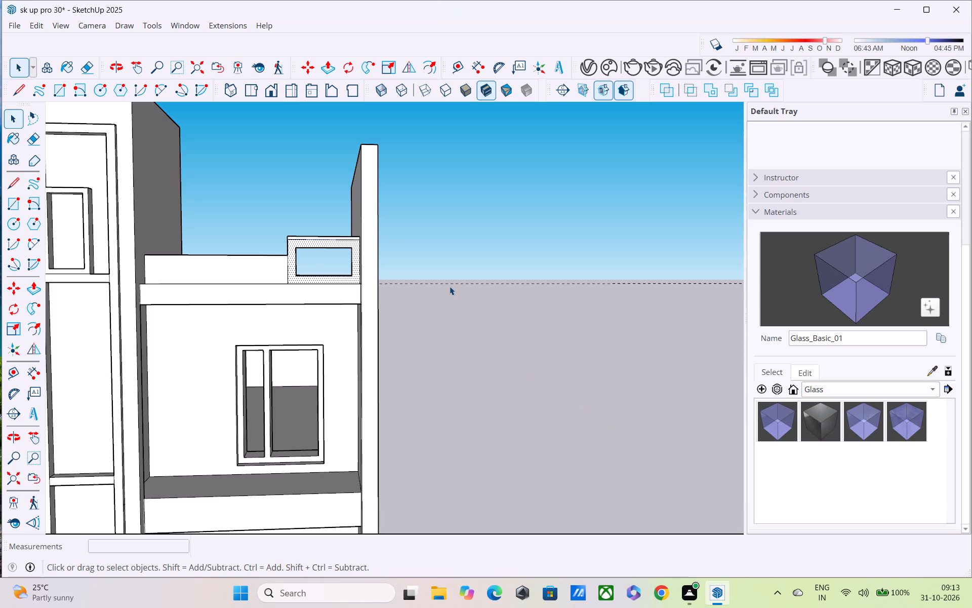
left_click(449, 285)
Narrow the parapet opening slightly by pushing both inner side faces inward the same distance, starting farthest from the side wall.
scroll(297, 300, "up", 2)
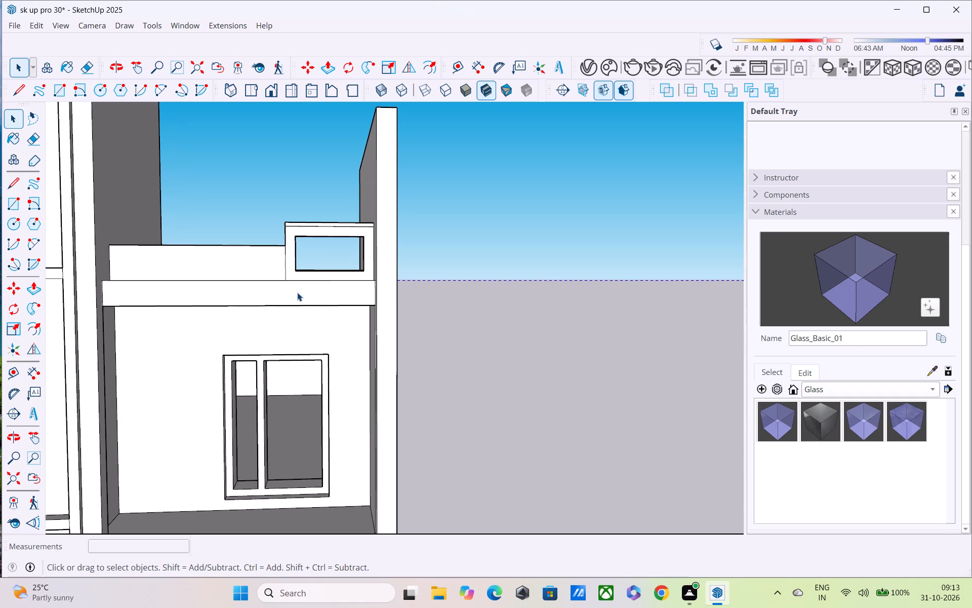
middle_click_drag(297, 292, 304, 331, "shift")
scroll(305, 311, "up", 6)
scroll(303, 300, "down", 1)
middle_click_drag(303, 300, 235, 274)
key("p")
scroll(278, 286, "up", 2)
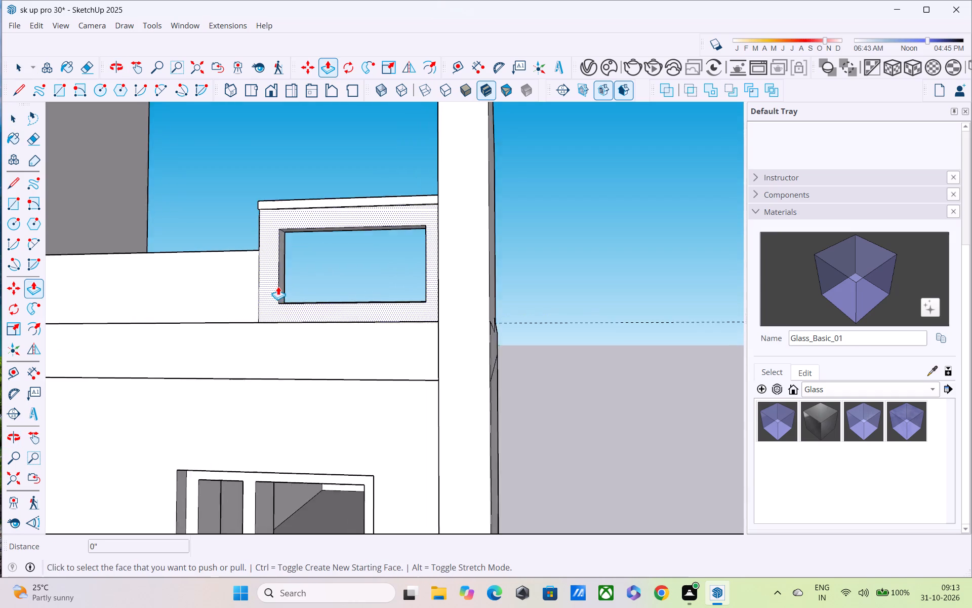
scroll(278, 286, "up", 3)
left_click(281, 275)
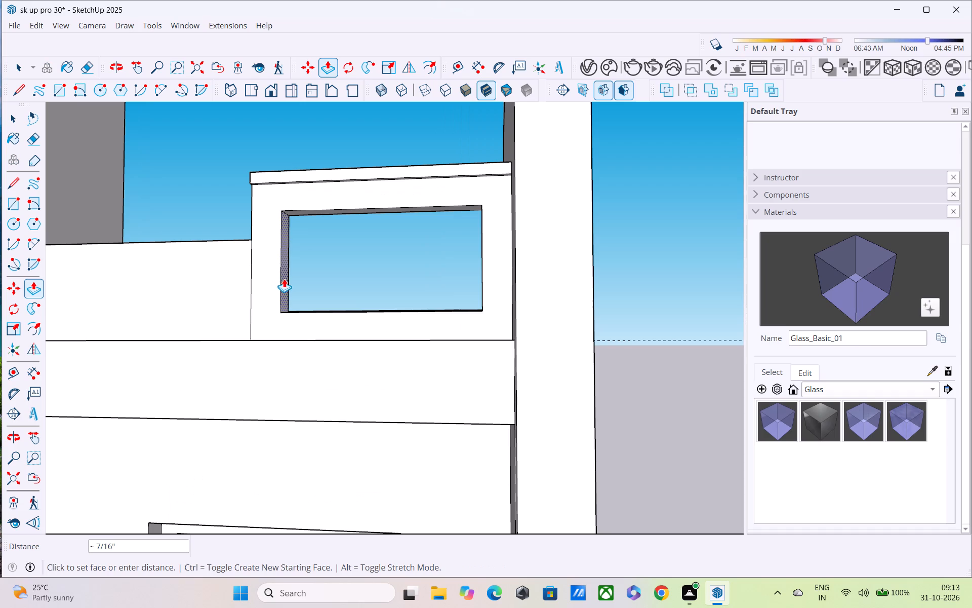
left_click(286, 281)
middle_click_drag(444, 285, 537, 312)
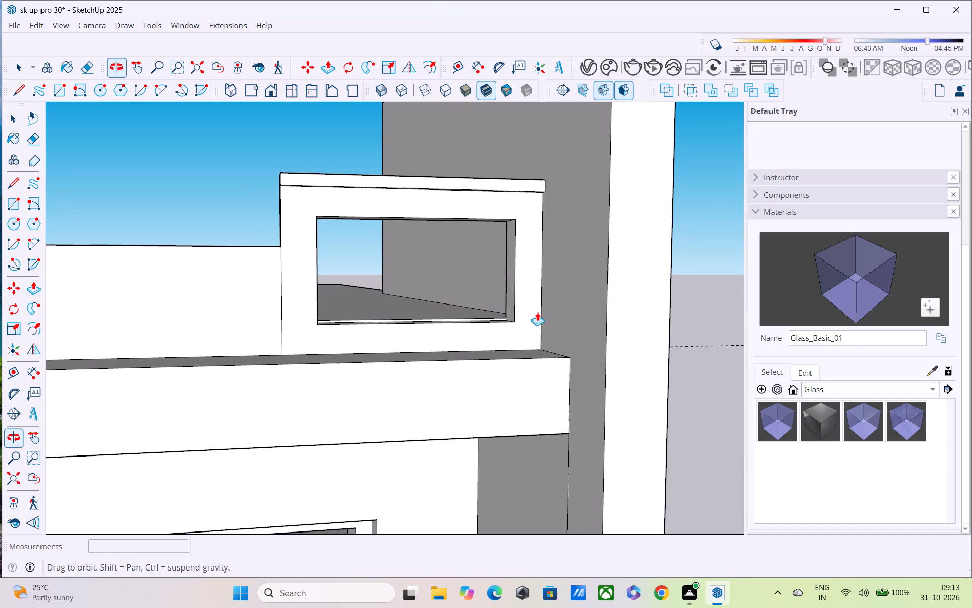
middle_click_drag(537, 312, 537, 314)
double_click(507, 278)
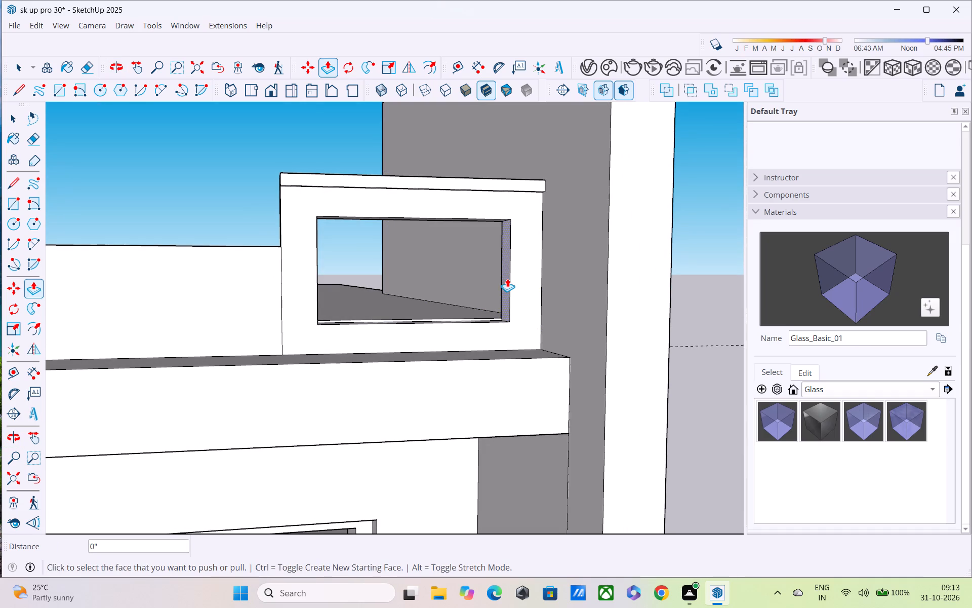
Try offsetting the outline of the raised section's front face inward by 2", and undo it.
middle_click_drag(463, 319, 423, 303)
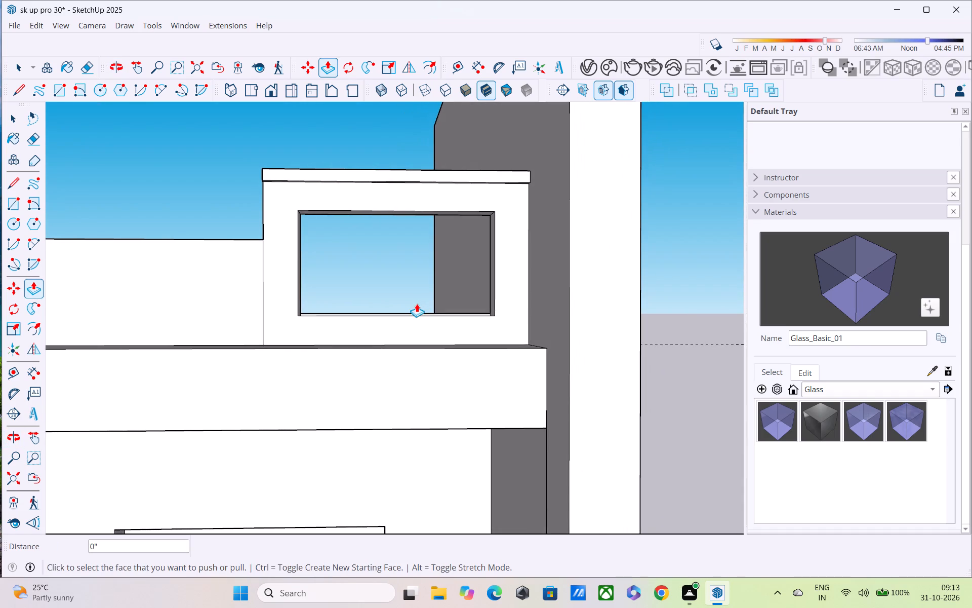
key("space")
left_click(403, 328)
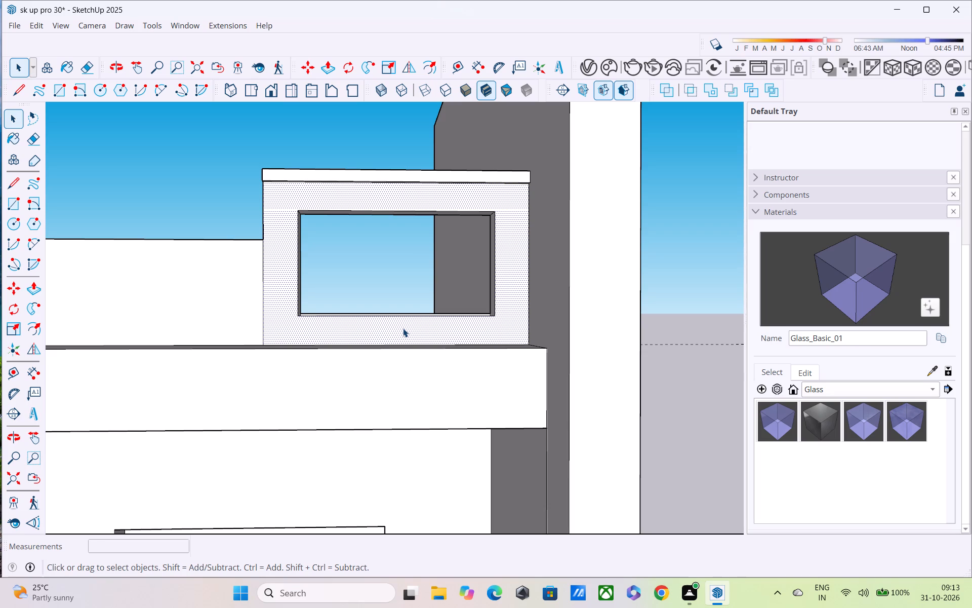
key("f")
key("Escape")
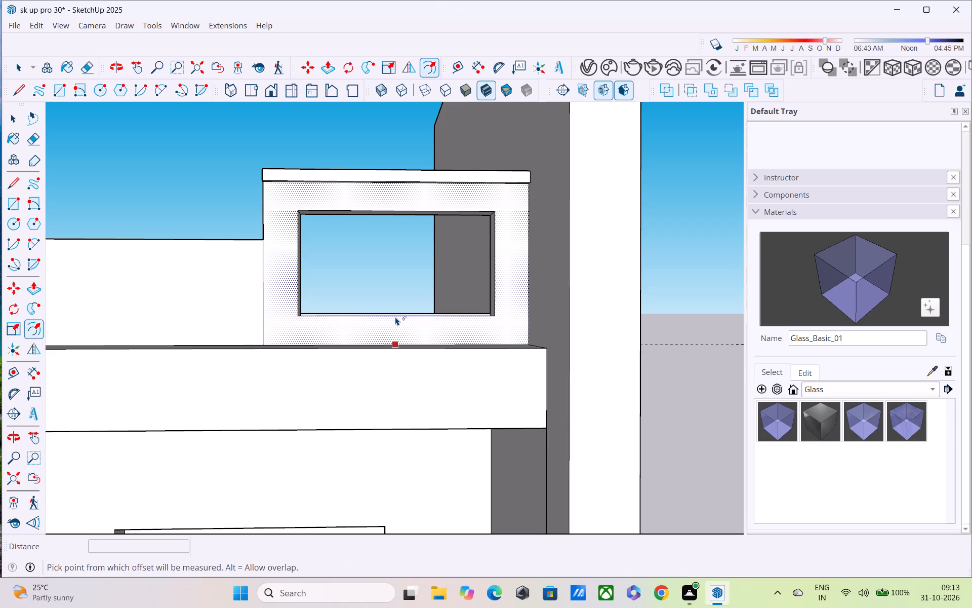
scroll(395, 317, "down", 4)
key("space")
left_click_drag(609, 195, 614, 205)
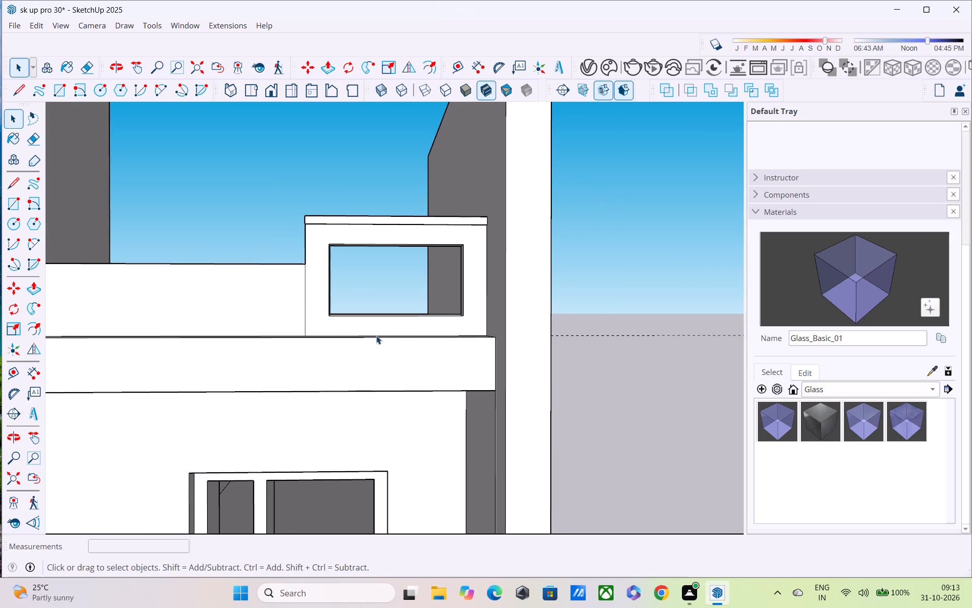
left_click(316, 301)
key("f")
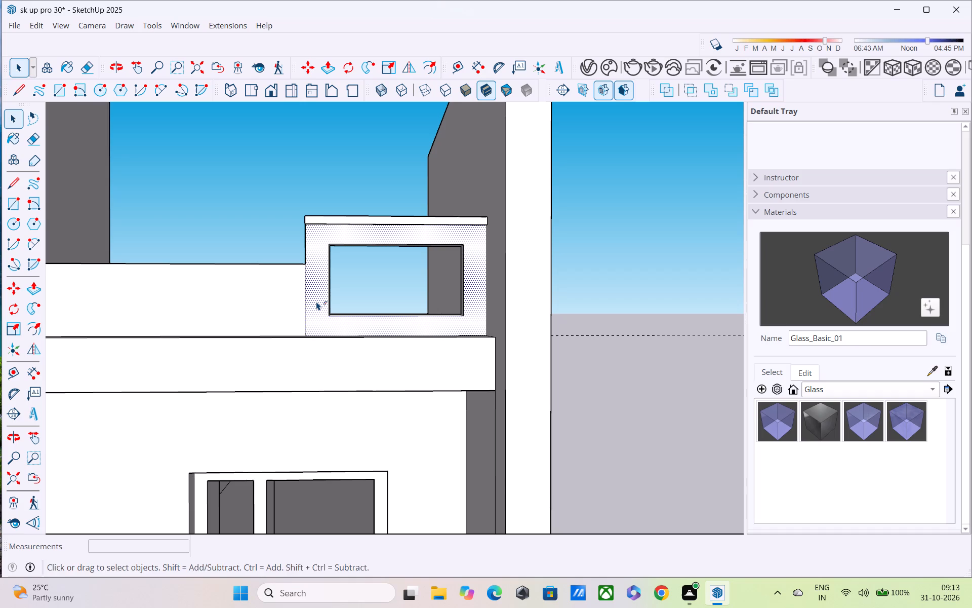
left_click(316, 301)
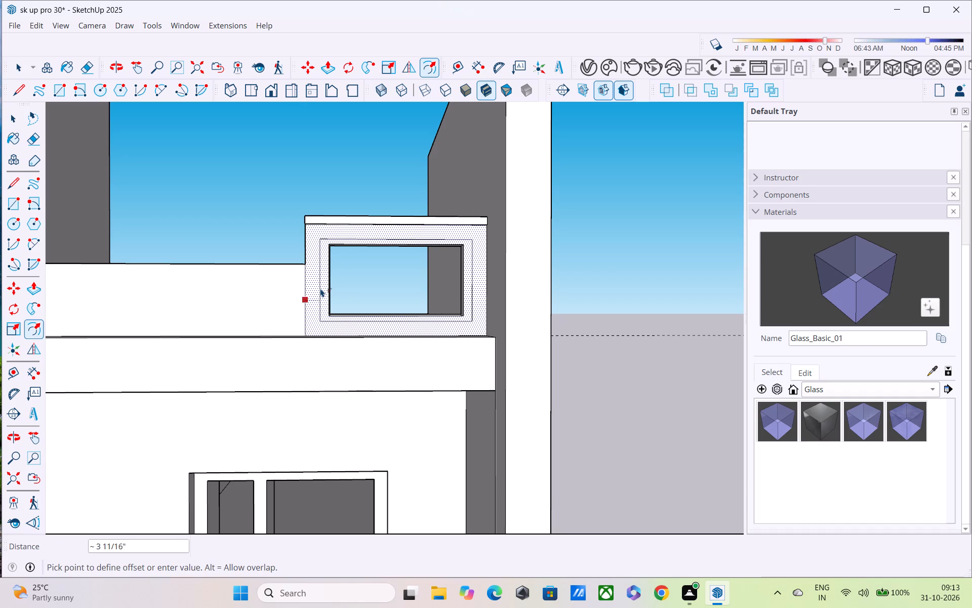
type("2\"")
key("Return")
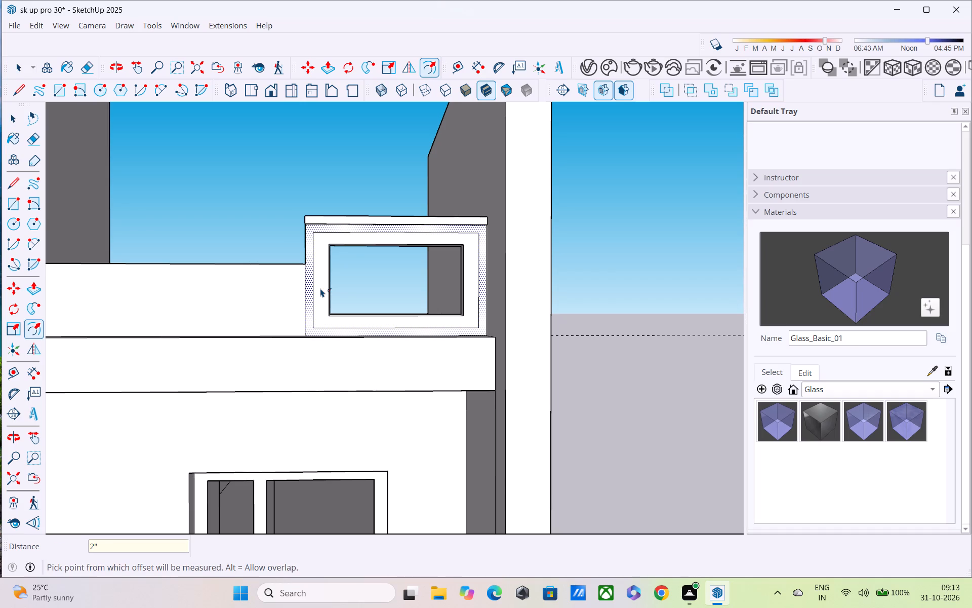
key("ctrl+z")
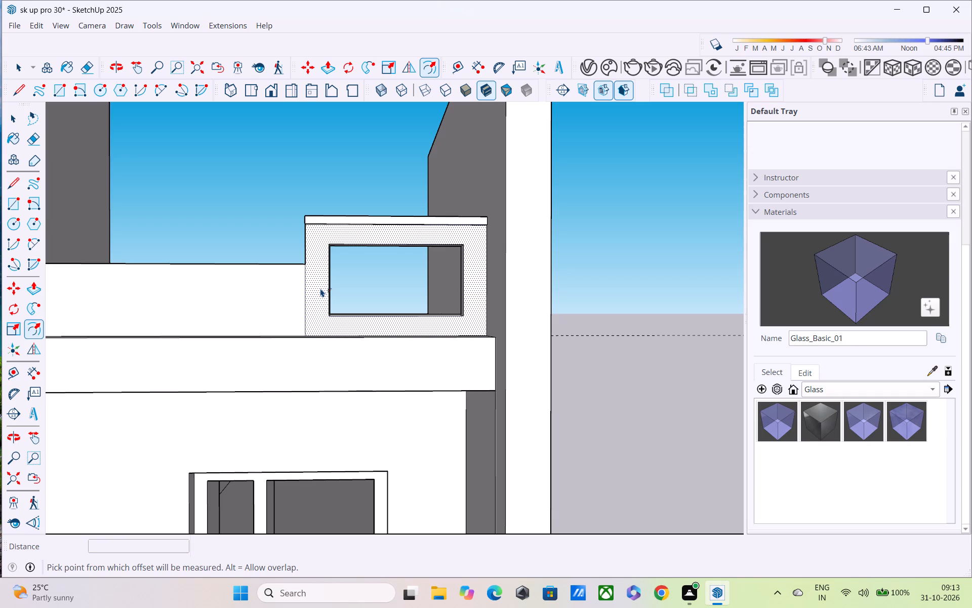
Offset the outline of the raised section's front face inward by 4" to outline a frame around the opening.
left_click(320, 288)
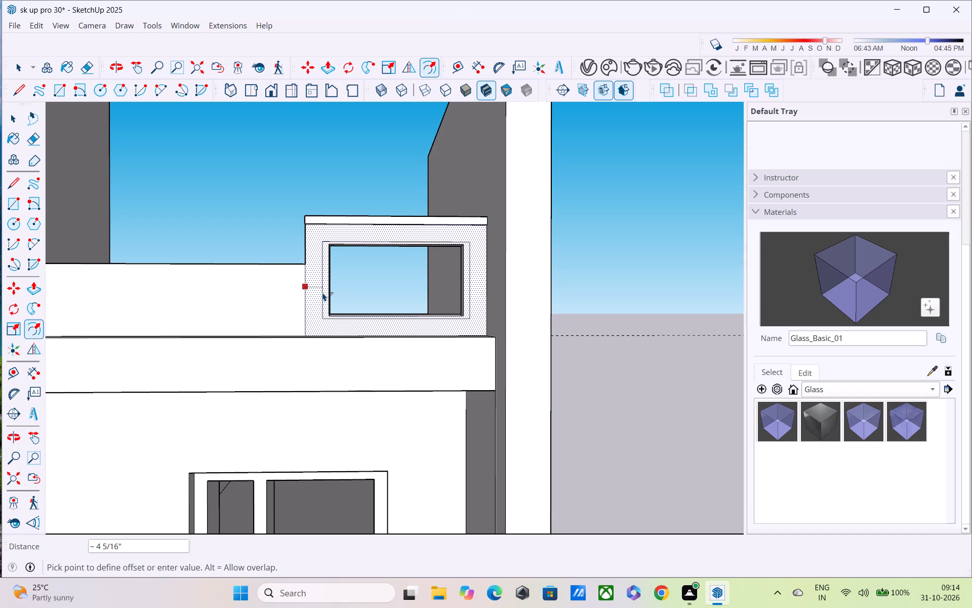
type("4\"")
key("Return")
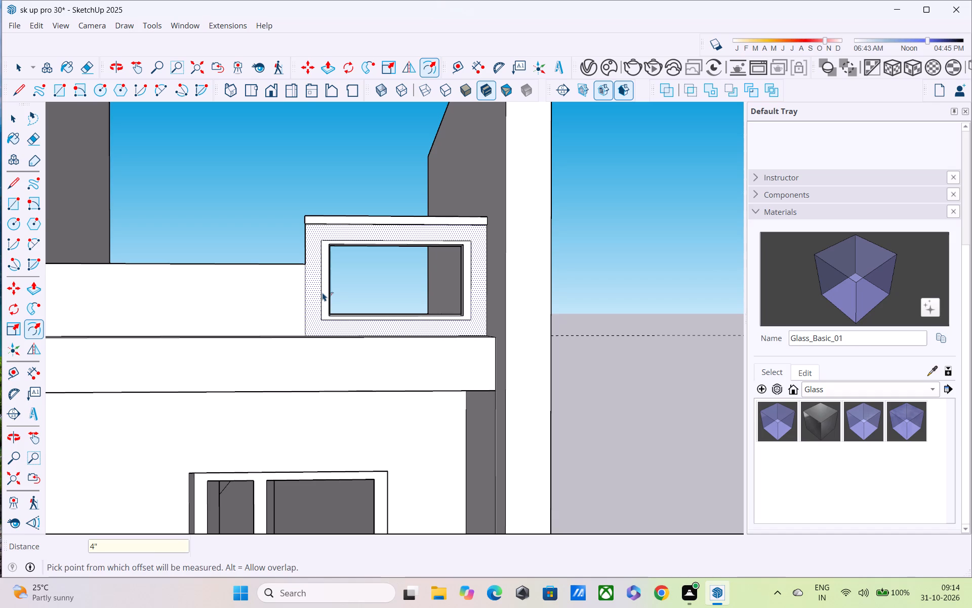
Pull the frame strip around the parapet opening outward by 2".
key("p")
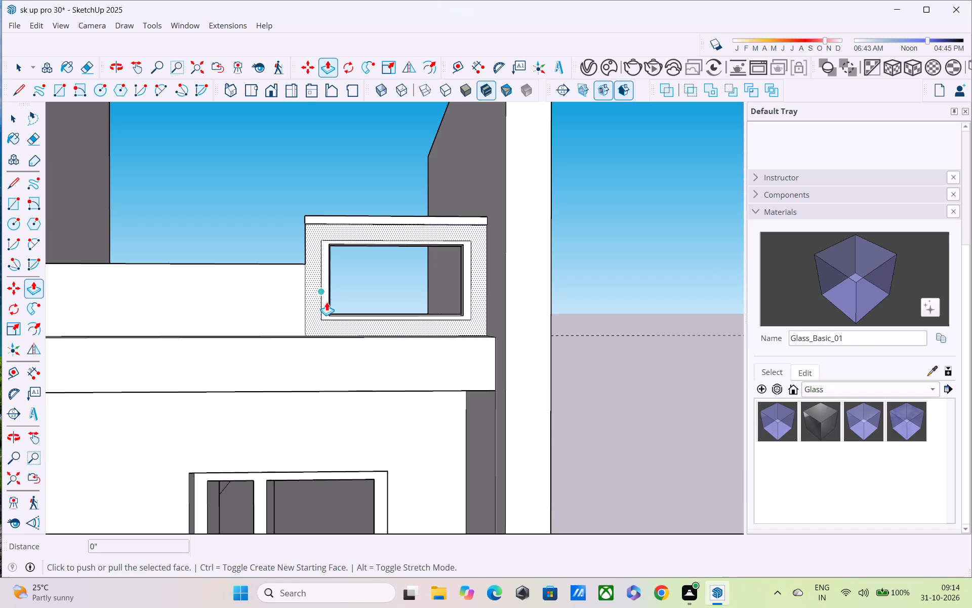
key("space")
left_click(325, 279)
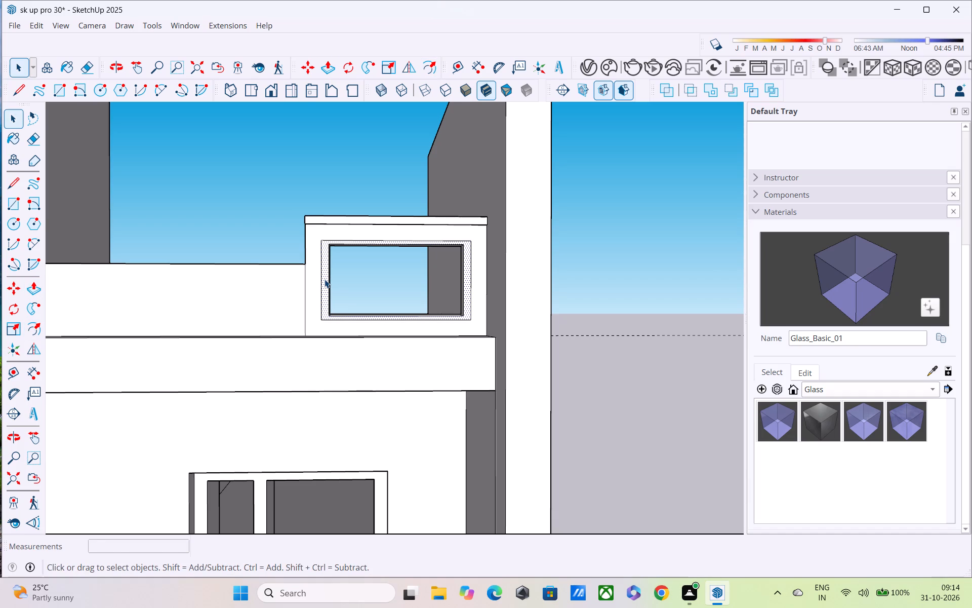
key("p")
left_click(325, 278)
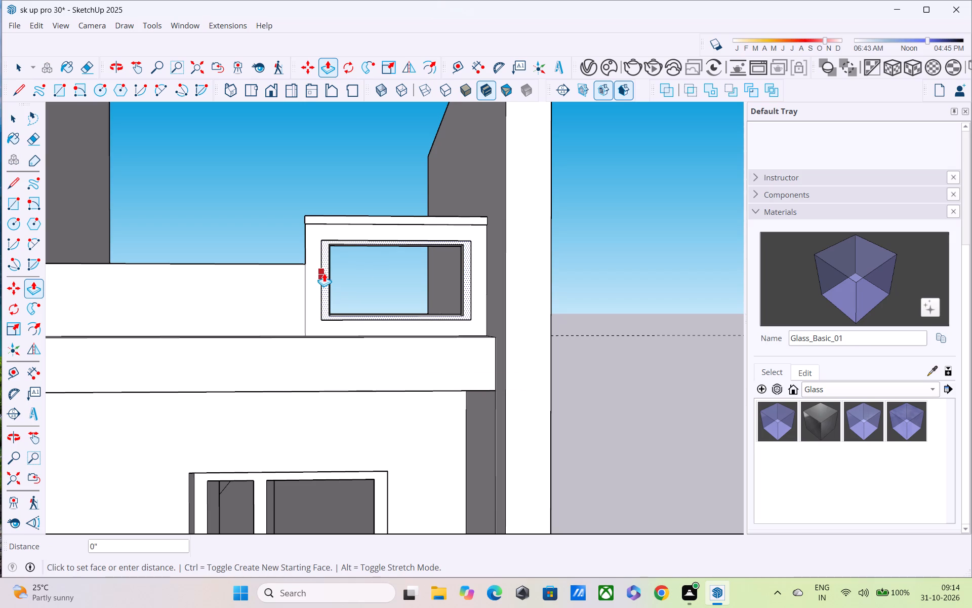
key("Escape")
middle_click_drag(323, 270, 385, 347)
scroll(363, 309, "up", 5)
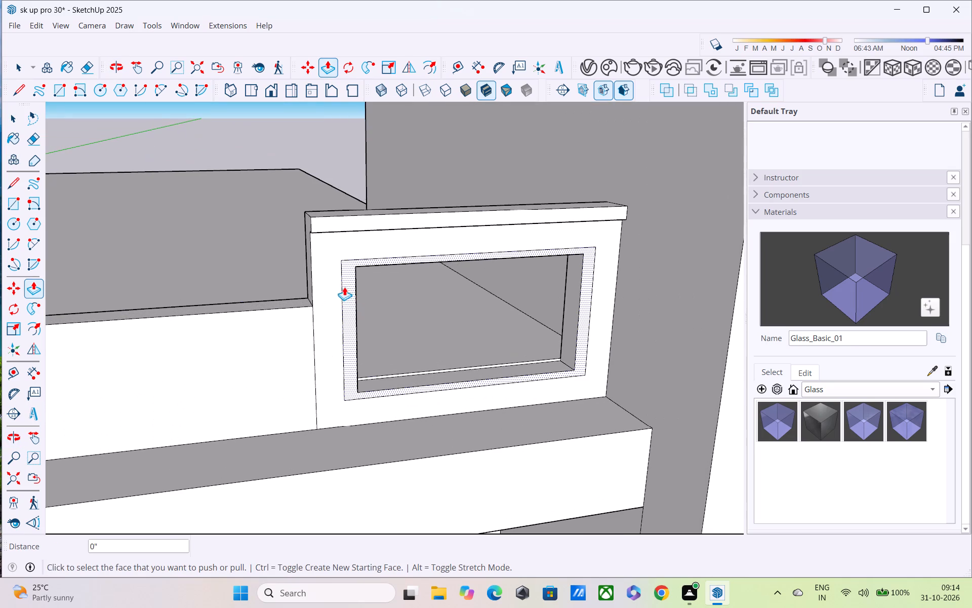
left_click(347, 327)
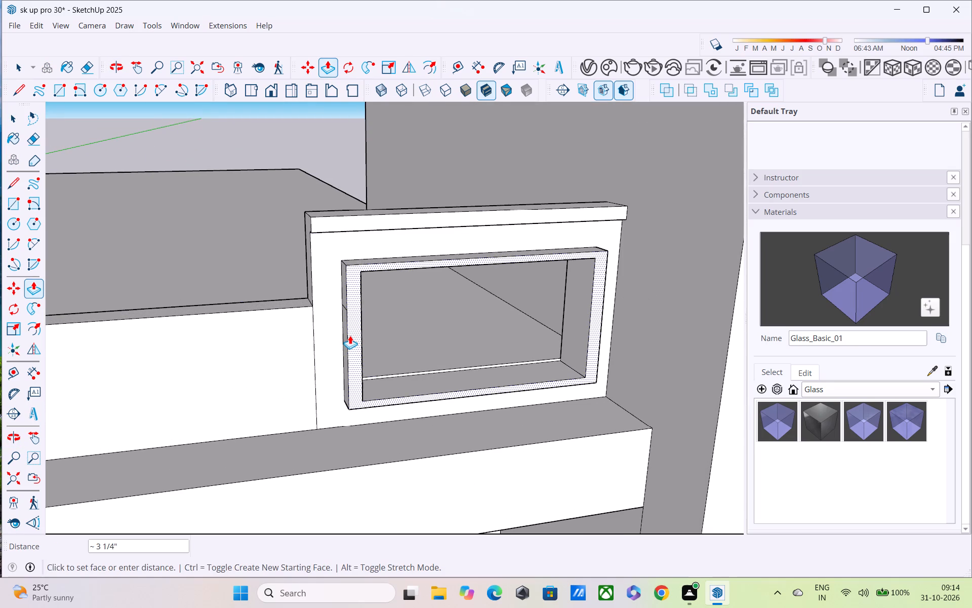
type("2\"")
key("Return")
Erase the stray edge on the frame's outer side face farthest from the side wall.
key("e")
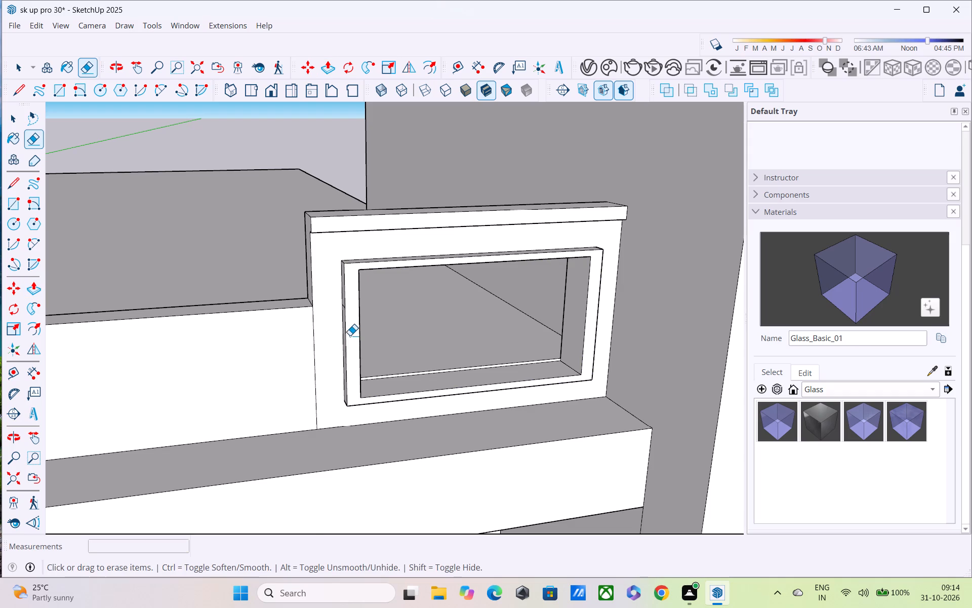
scroll(350, 335, "up", 4)
middle_click_drag(350, 336, 451, 333)
scroll(414, 309, "up", 3)
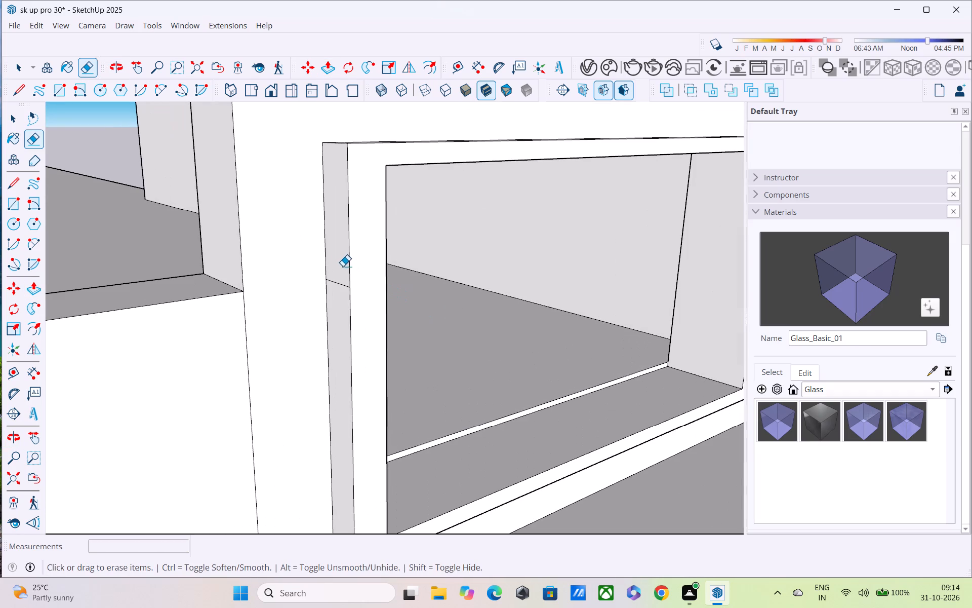
left_click_drag(338, 265, 338, 291)
Examine the frame's outer sides, underside and inner faces for leftover edges.
scroll(339, 286, "down", 3)
middle_click_drag(340, 286, 325, 112)
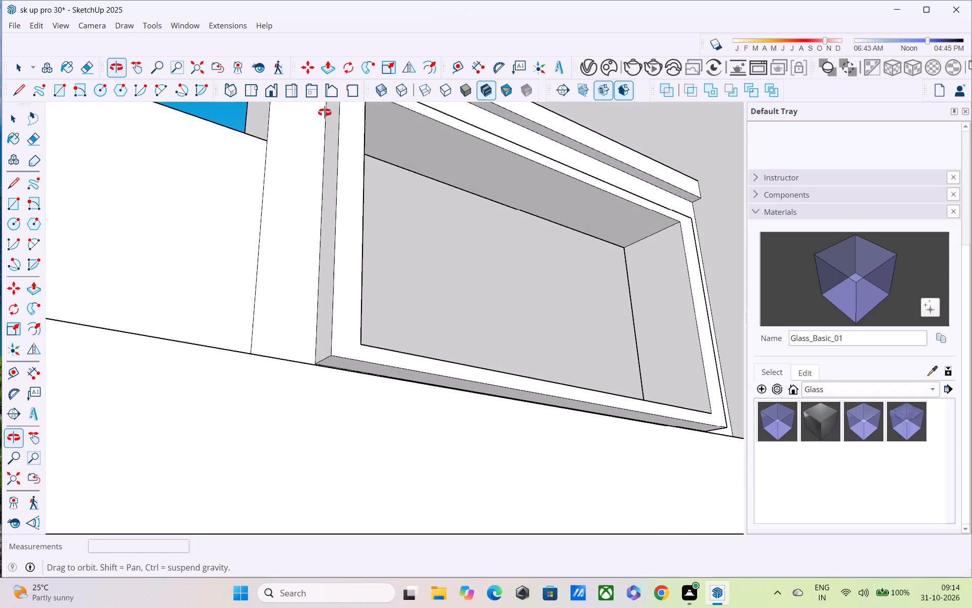
middle_click_drag(325, 112, 0, 292)
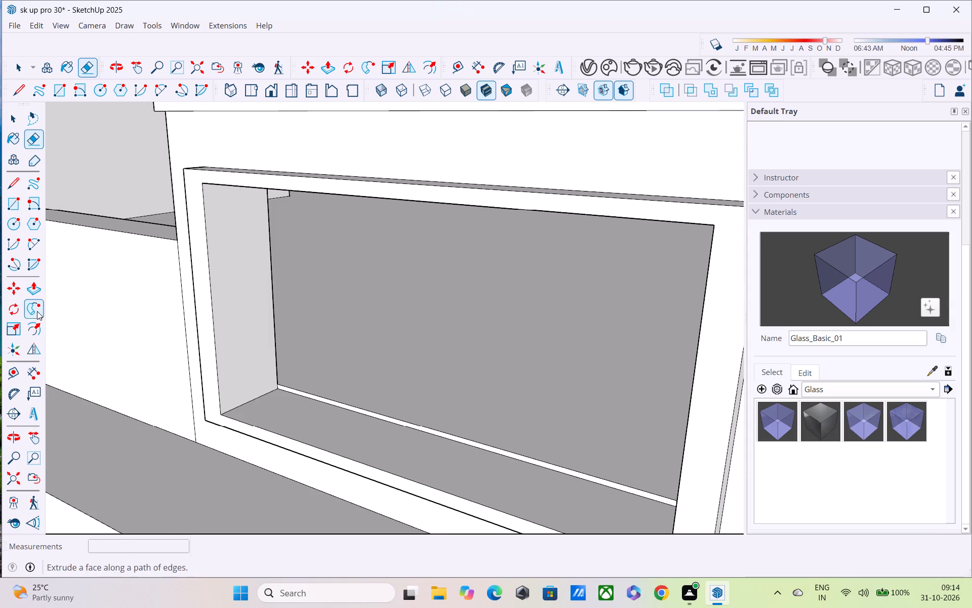
scroll(41, 316, "down", 3)
scroll(192, 356, "down", 1)
middle_click_drag(203, 372, 138, 337)
middle_click_drag(133, 340, 296, 287)
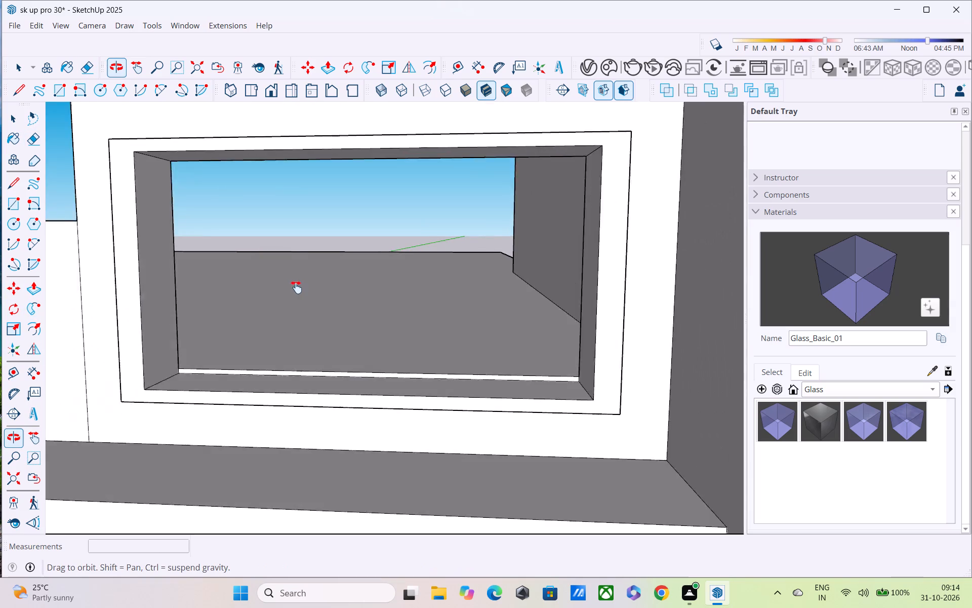
middle_click_drag(296, 287, 288, 326)
middle_click_drag(626, 276, 471, 283)
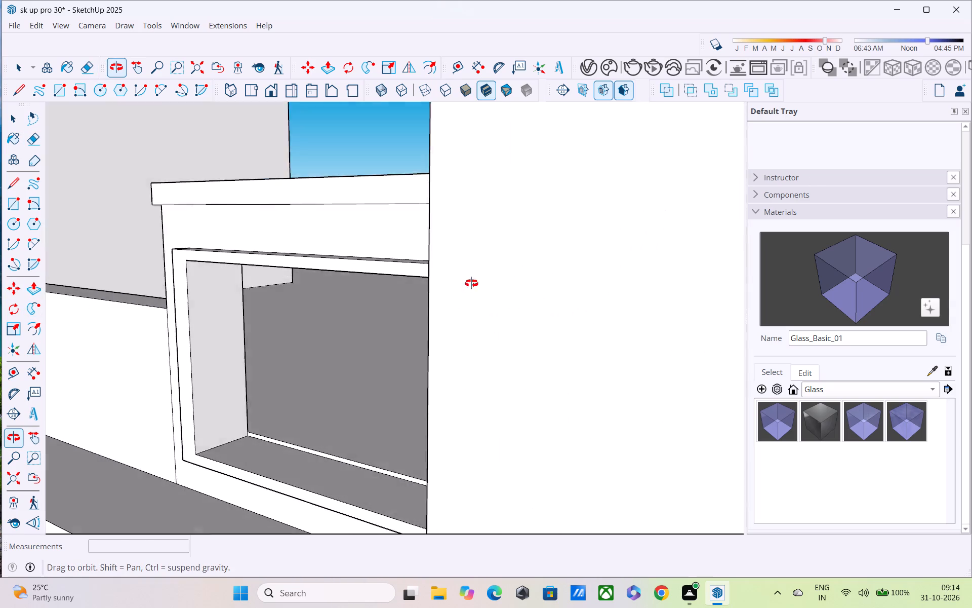
middle_click_drag(471, 283, 615, 279)
scroll(674, 287, "up", 6)
middle_click_drag(621, 314, 529, 298)
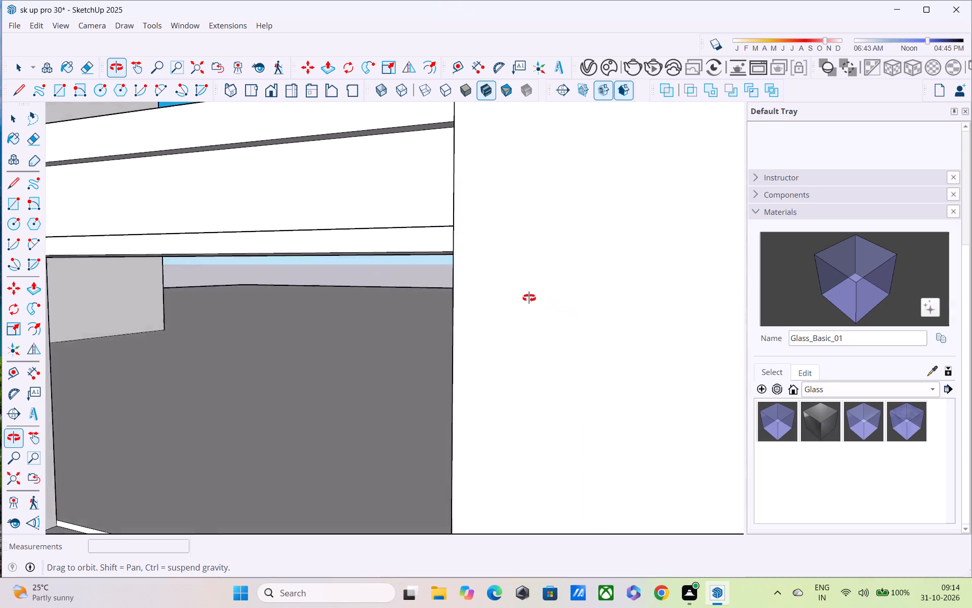
middle_click_drag(529, 298, 570, 298)
scroll(571, 291, "down", 9)
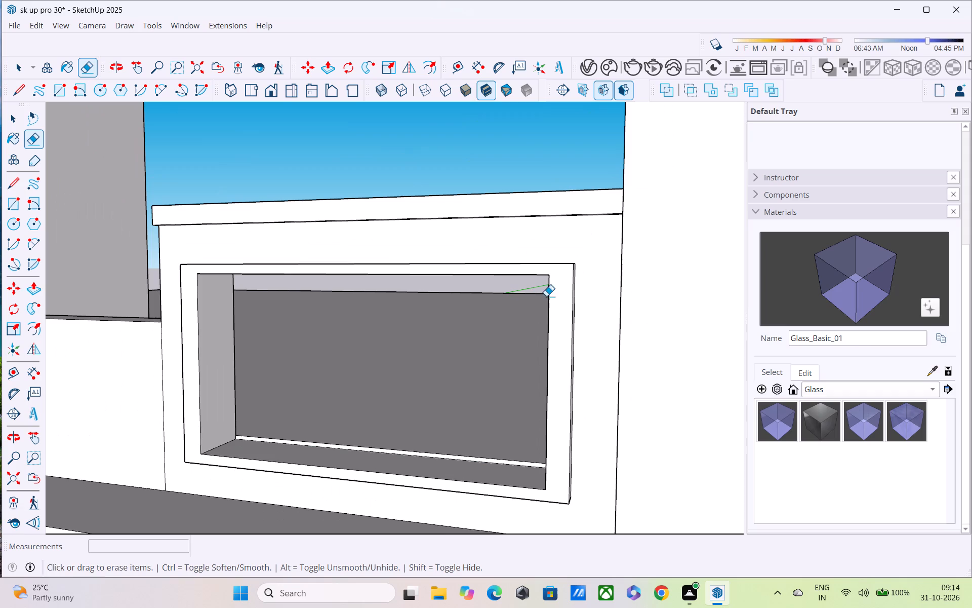
middle_click_drag(504, 296, 521, 259, "shift")
scroll(521, 259, "down", 2)
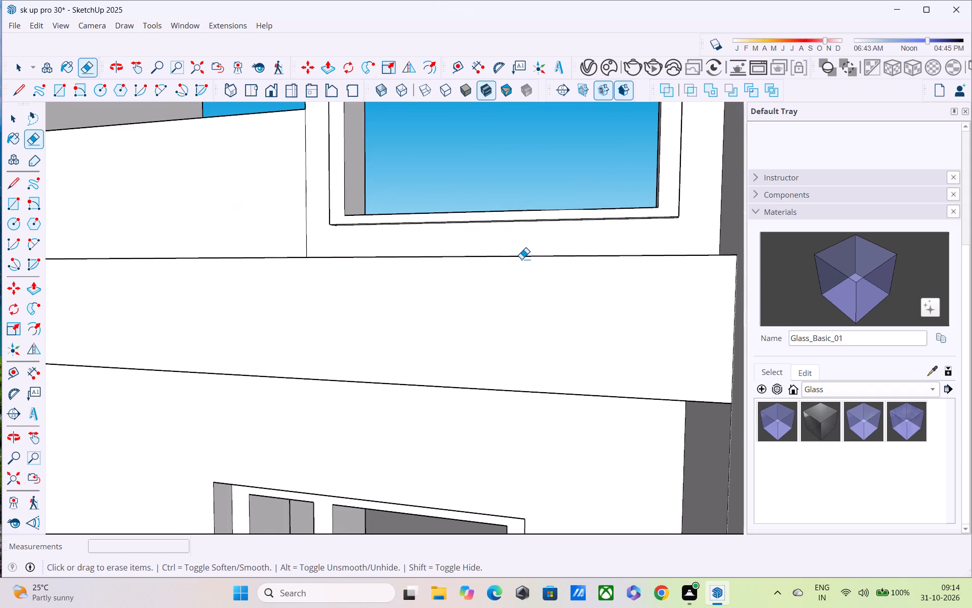
scroll(521, 259, "down", 3)
middle_click_drag(525, 276, 542, 295)
scroll(542, 294, "up", 1)
scroll(542, 294, "down", 4)
middle_click_drag(536, 293, 574, 378, "shift")
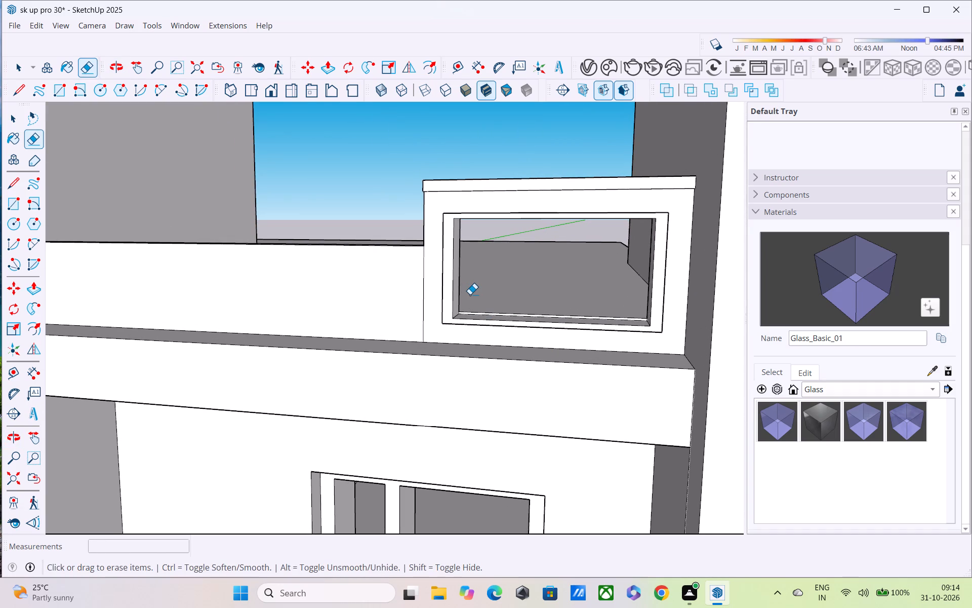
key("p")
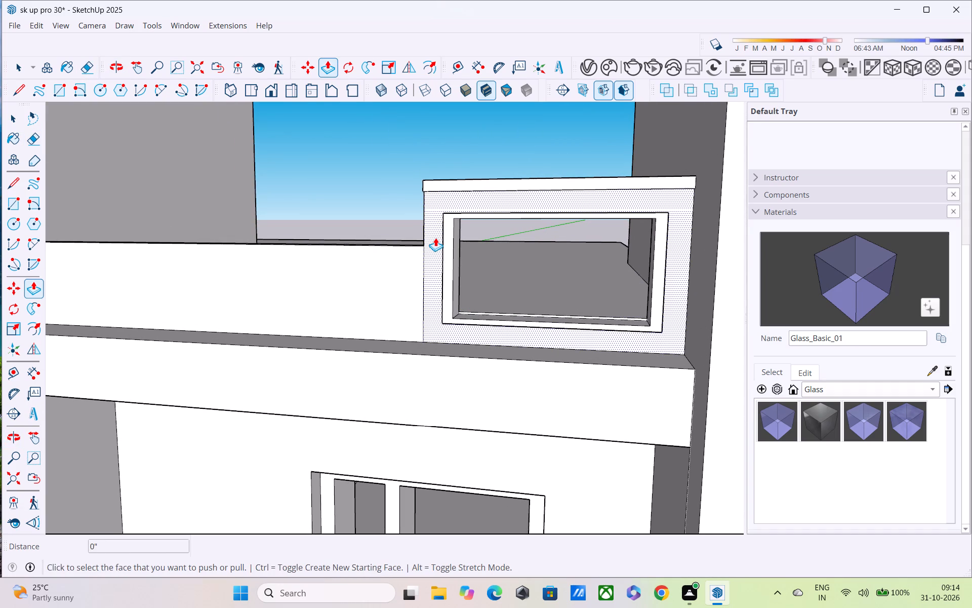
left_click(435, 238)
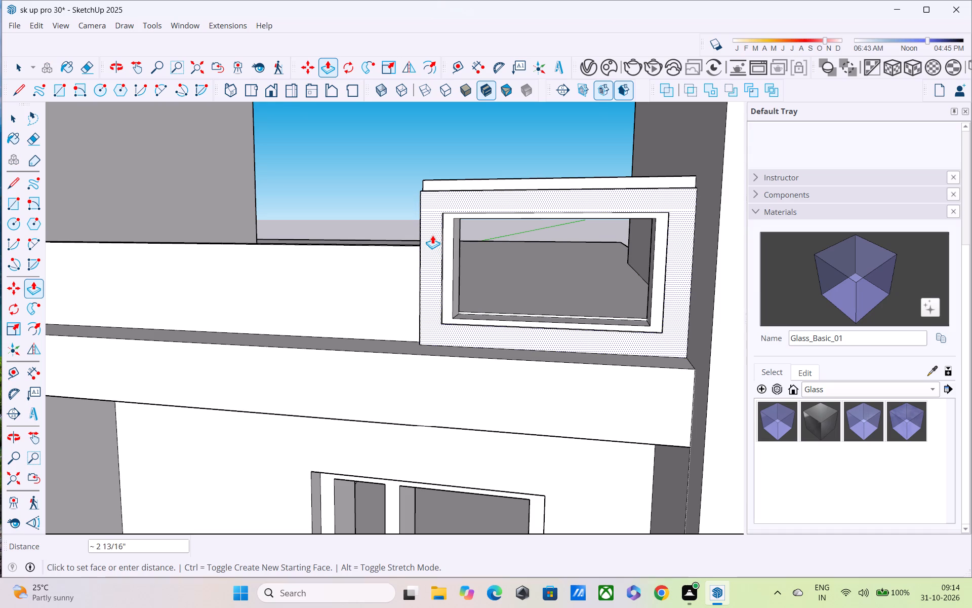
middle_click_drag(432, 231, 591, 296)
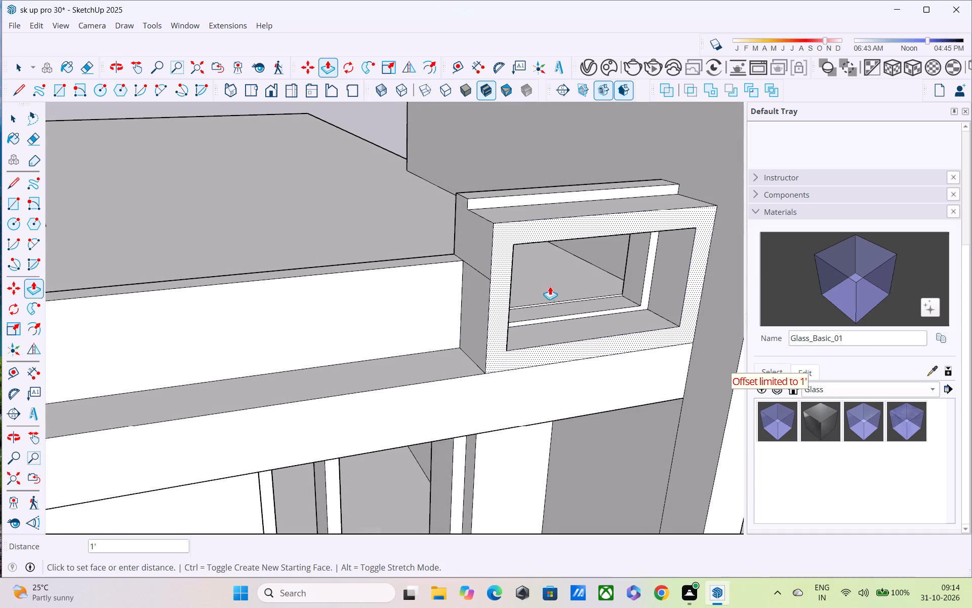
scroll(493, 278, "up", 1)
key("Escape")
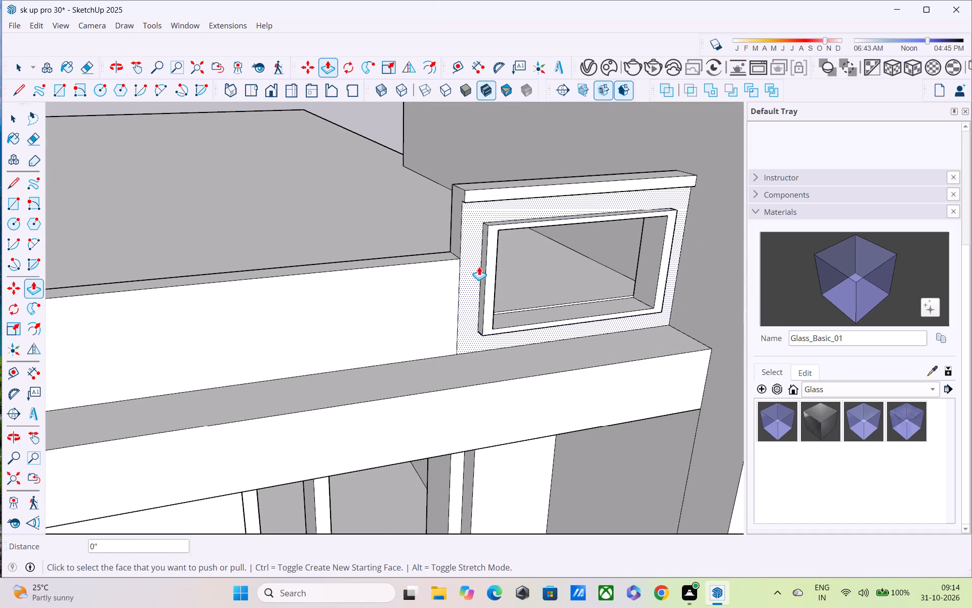
Pull the raised parapet section's front face around the frame outward by about 3/4".
left_click(477, 265)
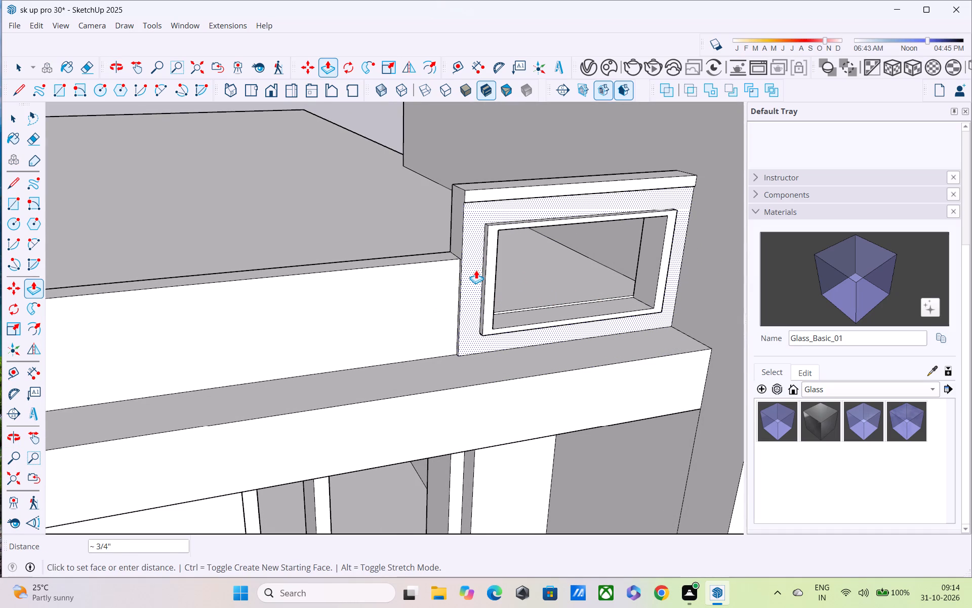
left_click(476, 270)
Examine the house's front facade, outer side wall and roof layout from several angles.
scroll(474, 265, "down", 5)
middle_click_drag(474, 266, 414, 222)
scroll(409, 210, "down", 4)
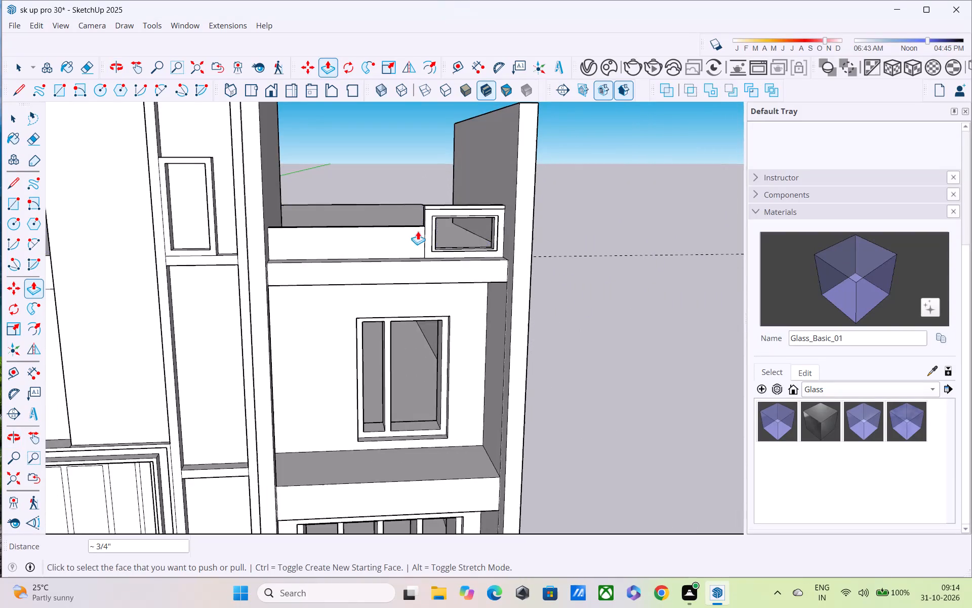
middle_click_drag(418, 231, 411, 201)
scroll(412, 209, "down", 3)
key("space")
key("space")
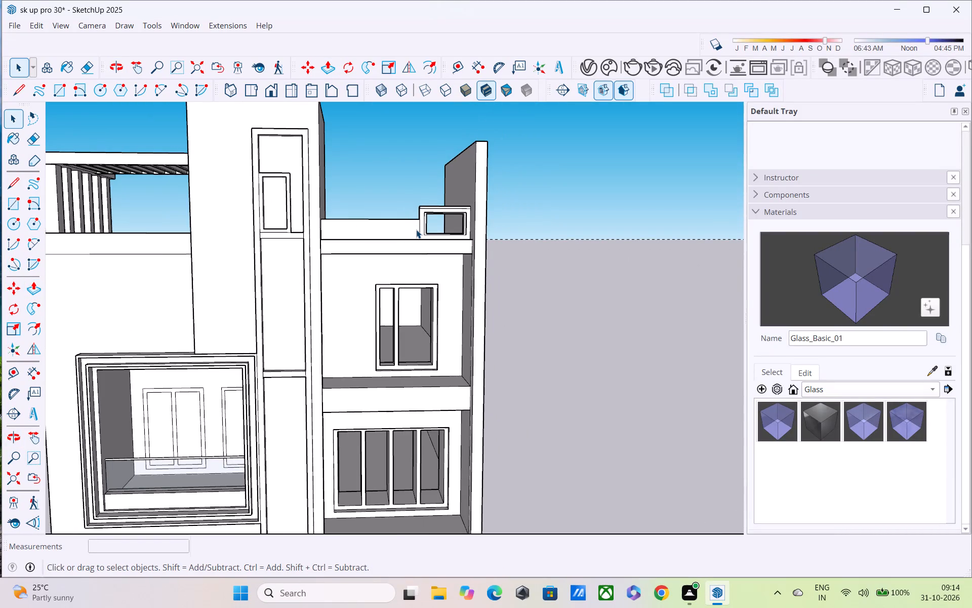
scroll(416, 230, "down", 2)
middle_click_drag(426, 248, 418, 281)
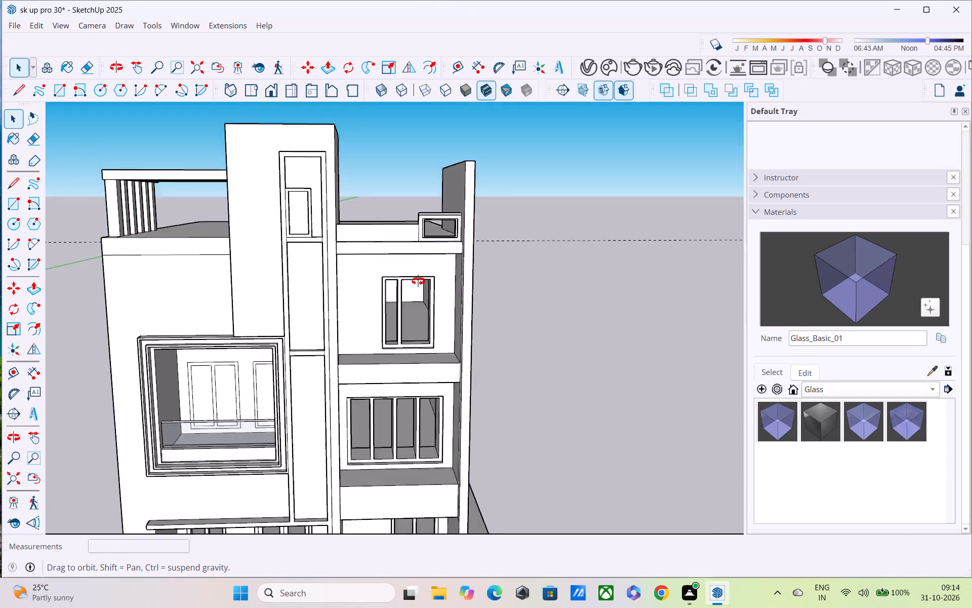
middle_click_drag(418, 281, 199, 329)
scroll(247, 293, "down", 2)
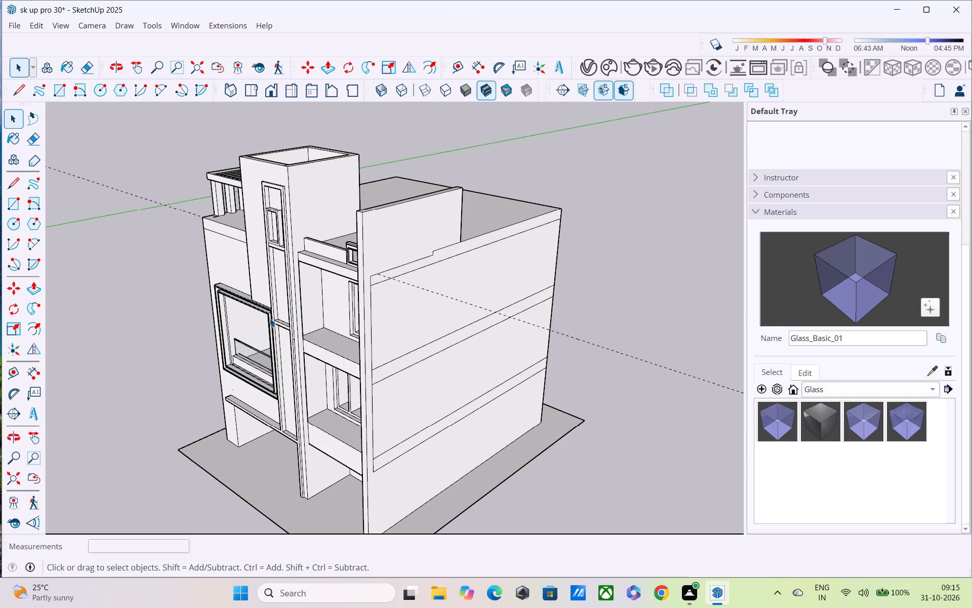
middle_click_drag(317, 264, 181, 208)
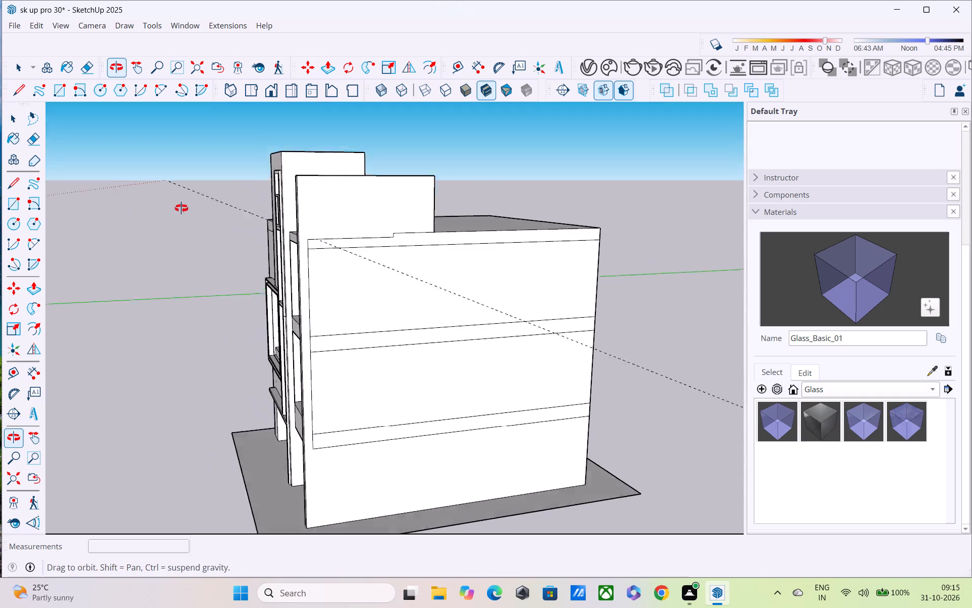
middle_click_drag(181, 208, 183, 196)
middle_click_drag(333, 110, 519, 314)
scroll(458, 339, "up", 4)
middle_click_drag(445, 336, 695, 295)
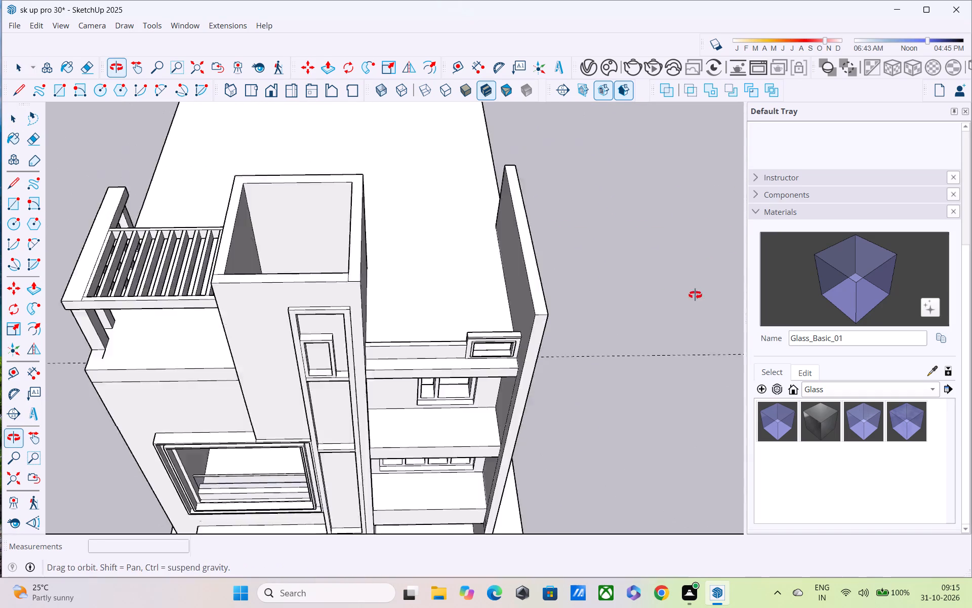
middle_click_drag(695, 295, 723, 278)
Draw a rectangle about 7 9/16" by 10" across the top of the extended side wall, near its front end.
middle_click_drag(669, 270, 345, 161)
middle_click_drag(402, 196, 549, 336)
scroll(593, 322, "up", 5)
middle_click_drag(584, 315, 451, 206)
scroll(440, 193, "up", 2)
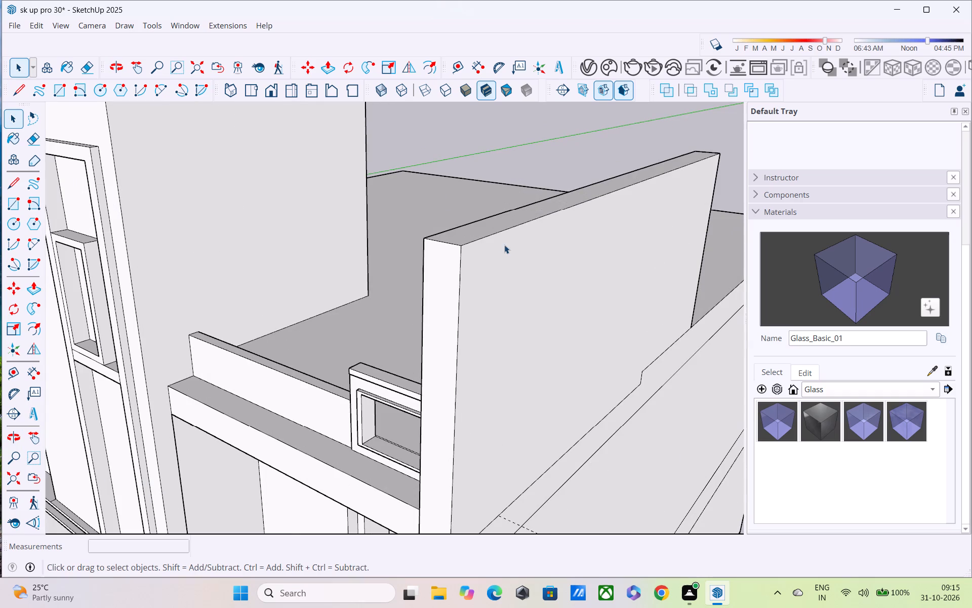
middle_click_drag(500, 306, 497, 350)
key("r")
scroll(483, 330, "up", 3)
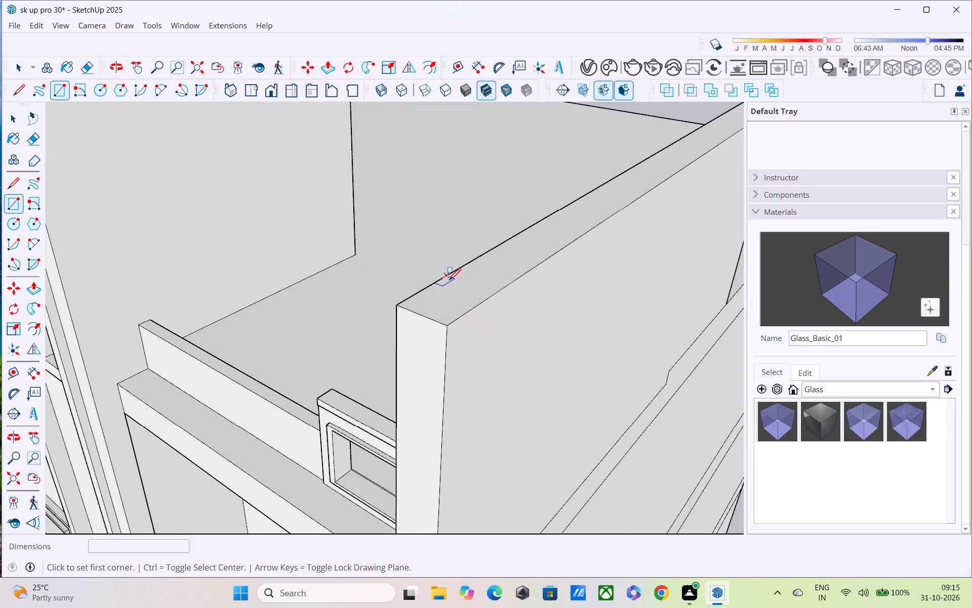
middle_click_drag(449, 281, 360, 273)
middle_click_drag(374, 277, 328, 292)
scroll(327, 285, "up", 2)
left_click(326, 273)
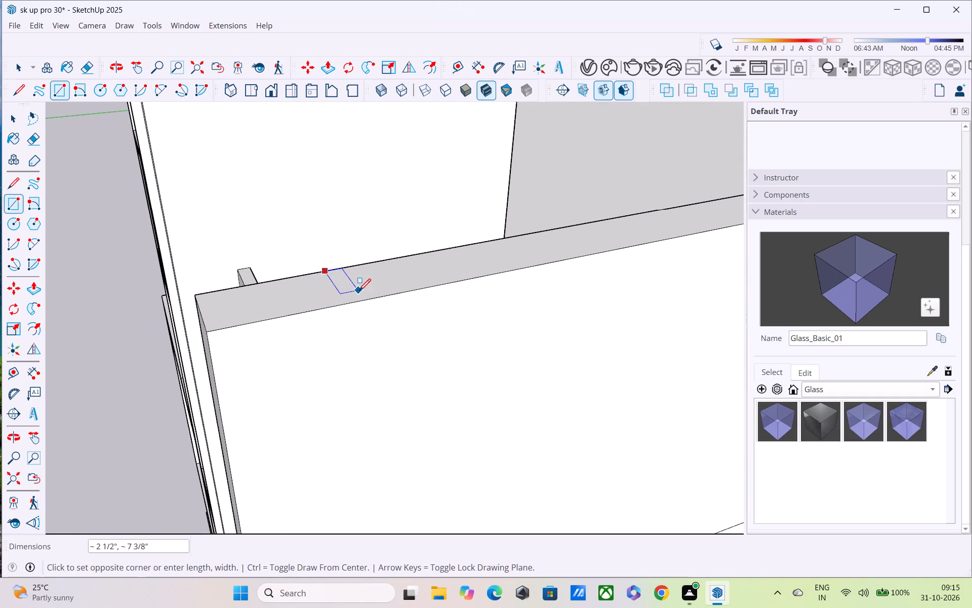
left_click(398, 291)
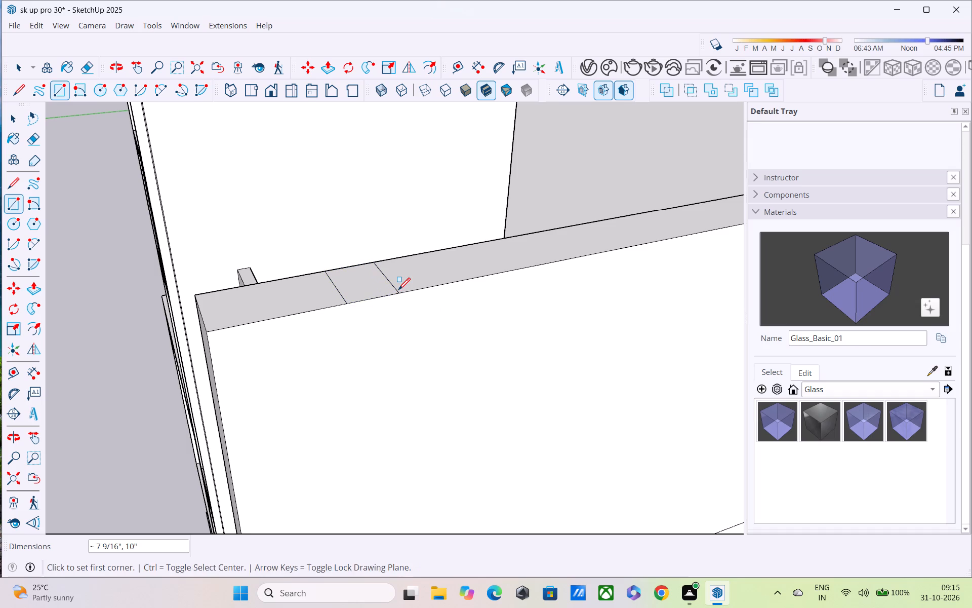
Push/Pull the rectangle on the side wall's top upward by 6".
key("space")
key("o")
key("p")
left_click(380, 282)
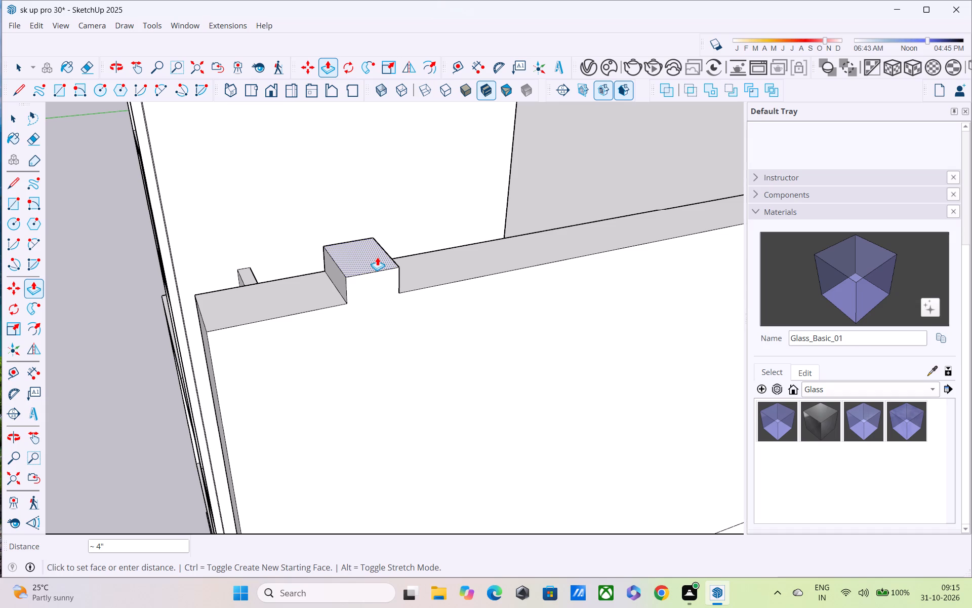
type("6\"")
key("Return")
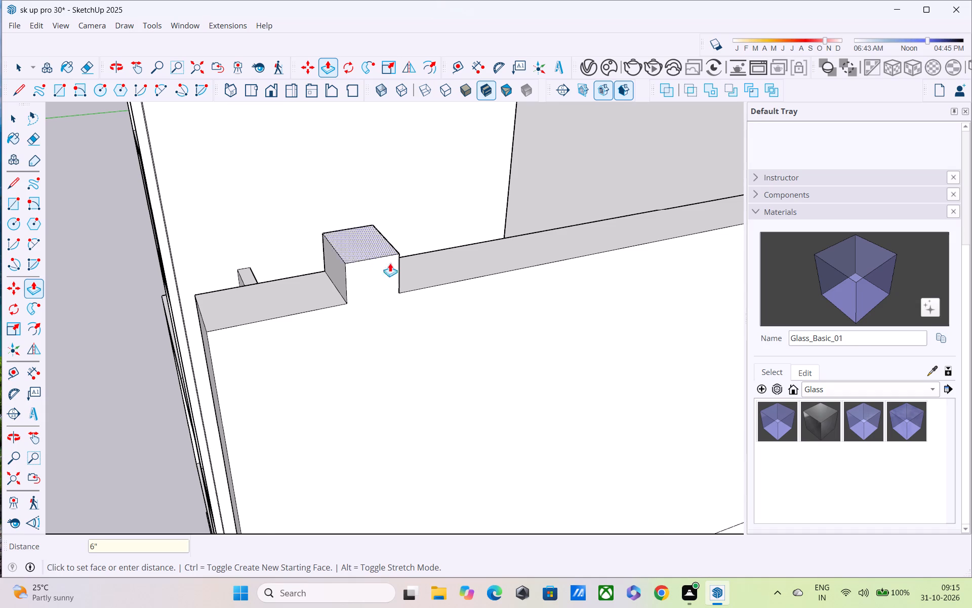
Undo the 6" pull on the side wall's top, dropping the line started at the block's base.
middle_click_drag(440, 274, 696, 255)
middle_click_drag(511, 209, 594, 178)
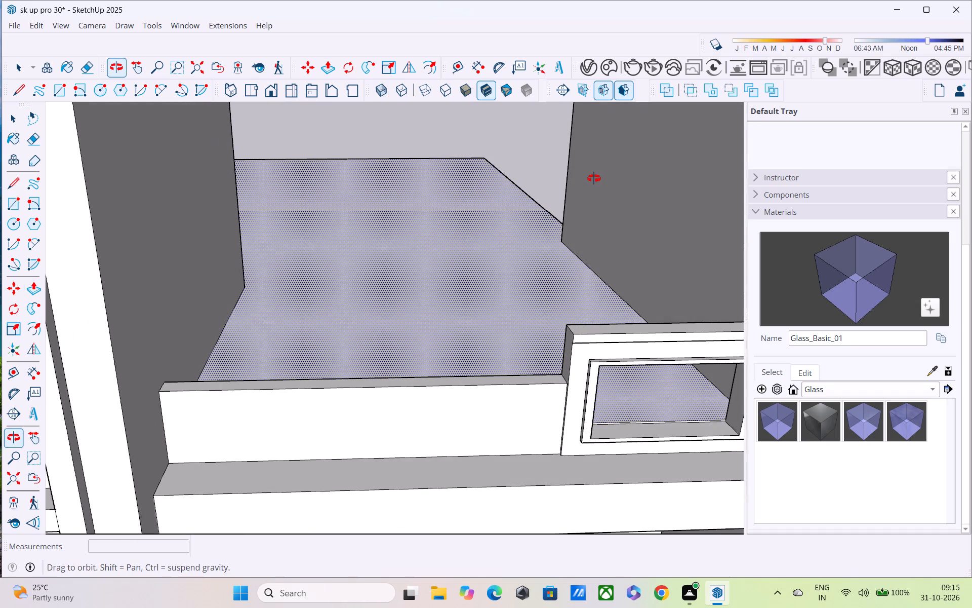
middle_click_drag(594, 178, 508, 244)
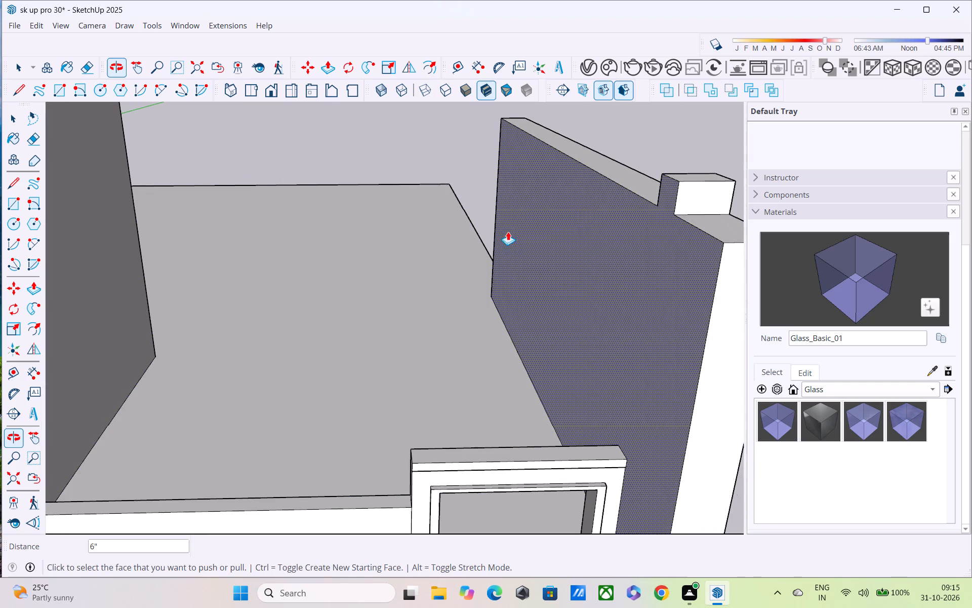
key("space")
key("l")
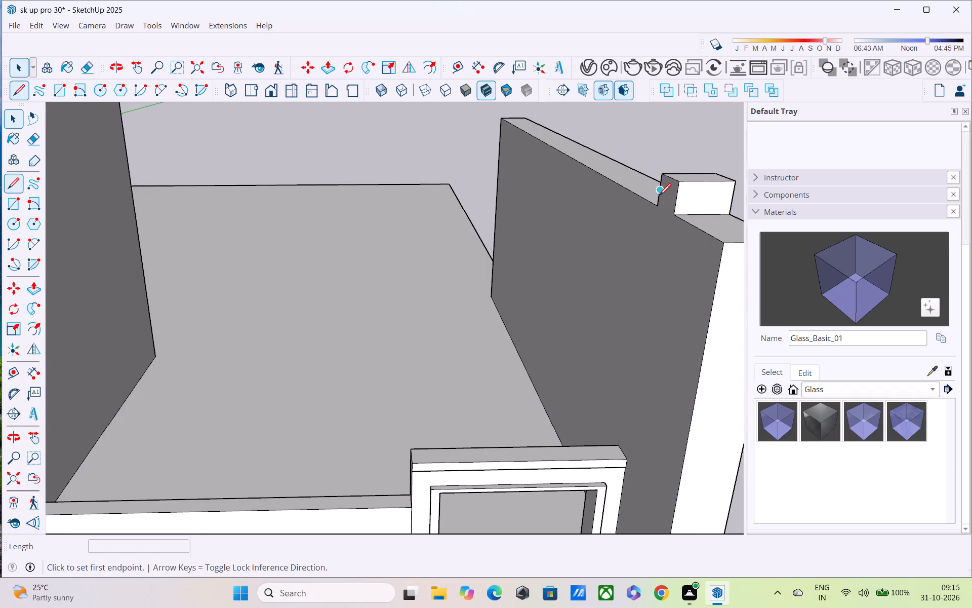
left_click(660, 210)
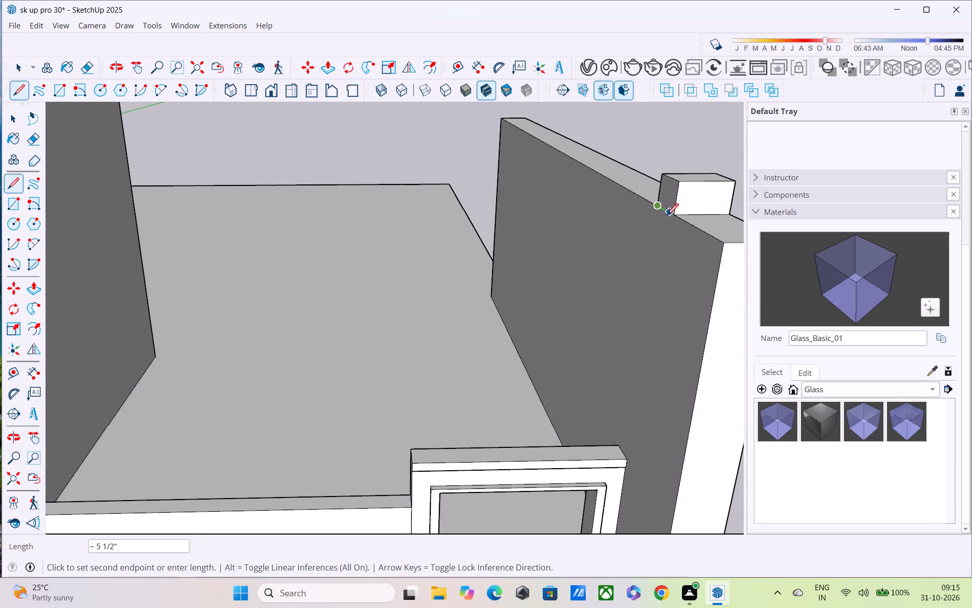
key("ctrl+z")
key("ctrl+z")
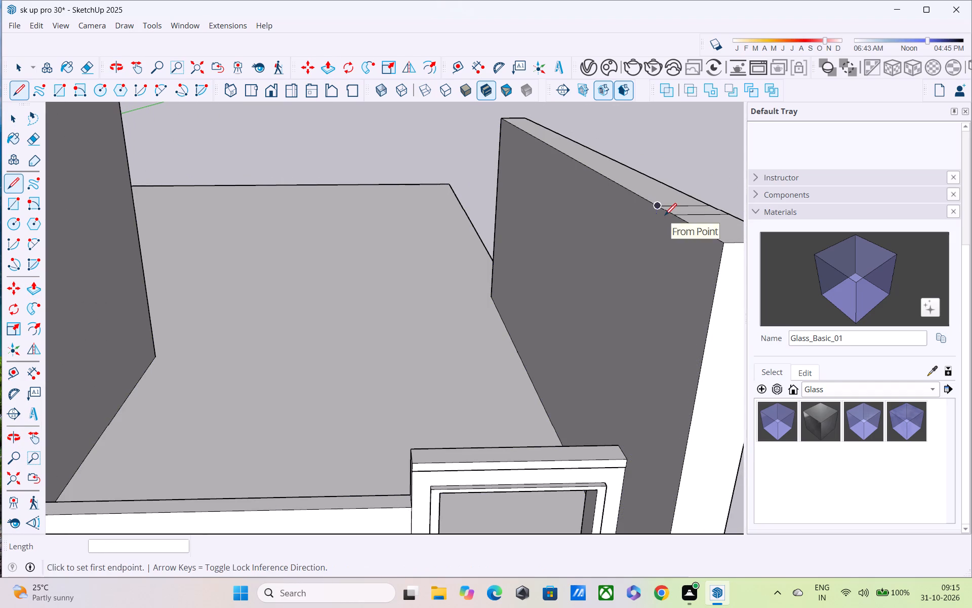
Copy the rectangle's two cross lines about 6' 7 1/16" along the side wall's top, dividing the distance into three equal spacings.
middle_click_drag(664, 217, 591, 252)
key("space")
scroll(667, 250, "up", 2)
middle_click_drag(667, 250, 604, 290)
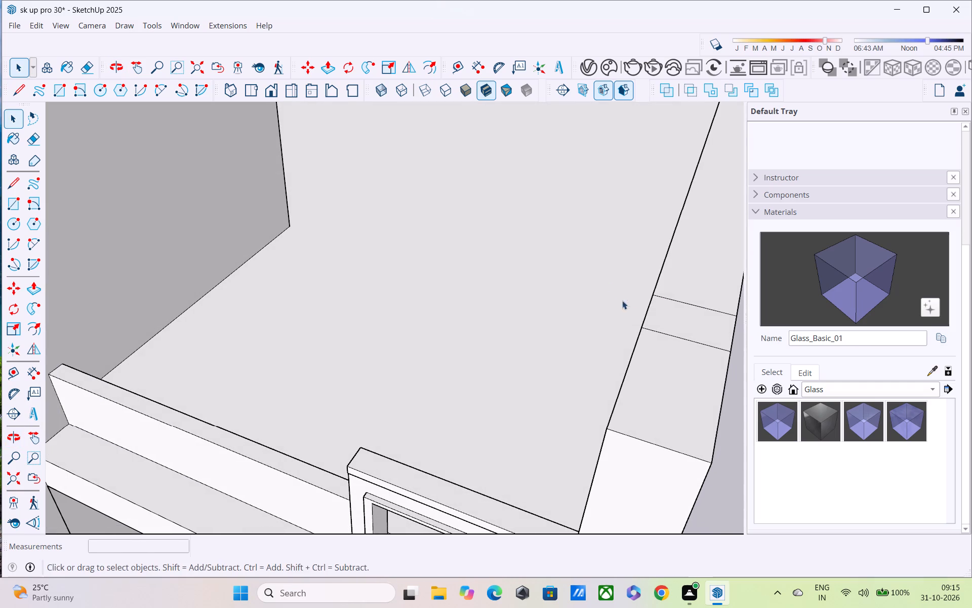
left_click(679, 302, "shift")
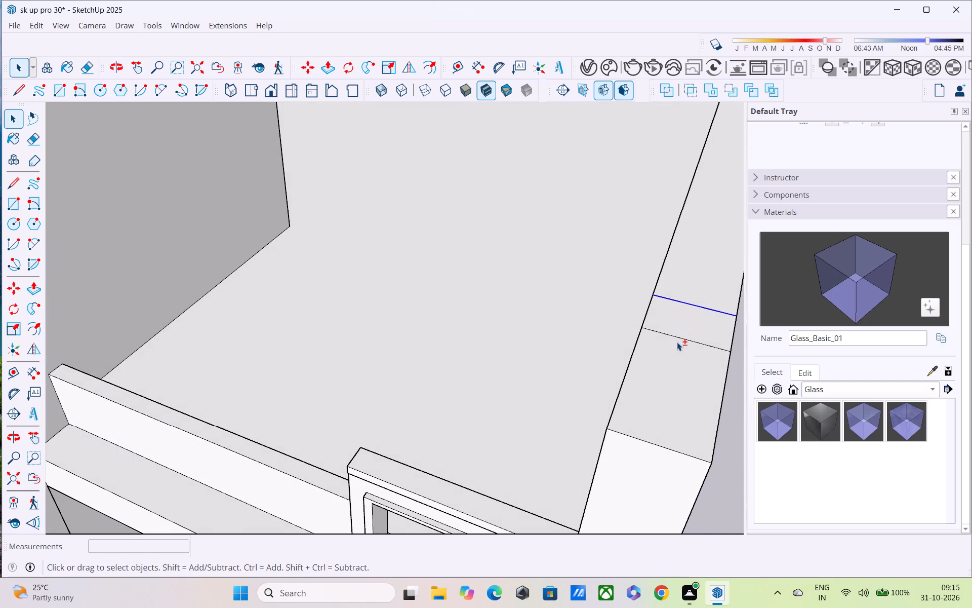
left_click(676, 336, "shift")
key("m")
middle_click_drag(716, 345, 703, 350)
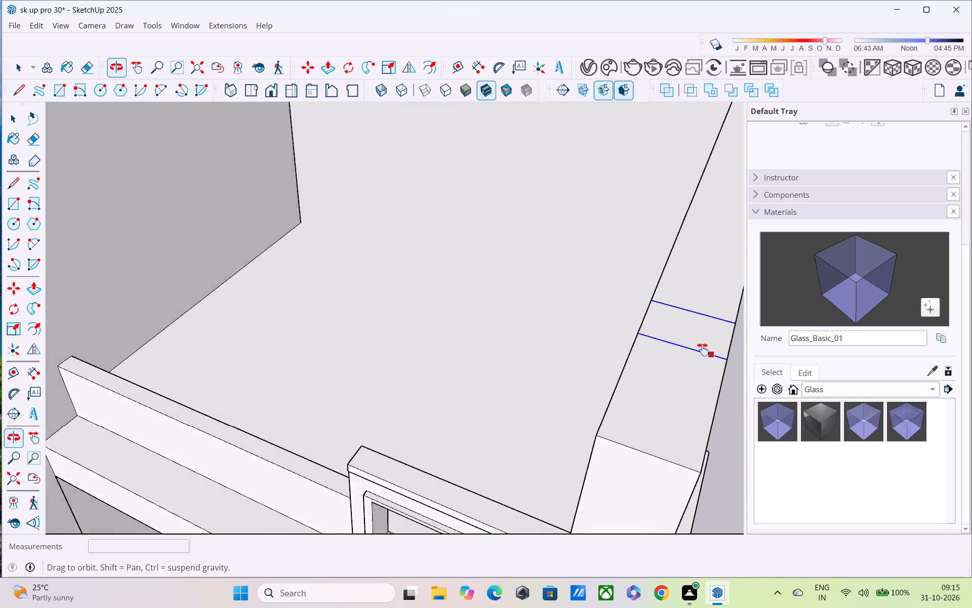
middle_click_drag(703, 350, 579, 357)
left_click(597, 367)
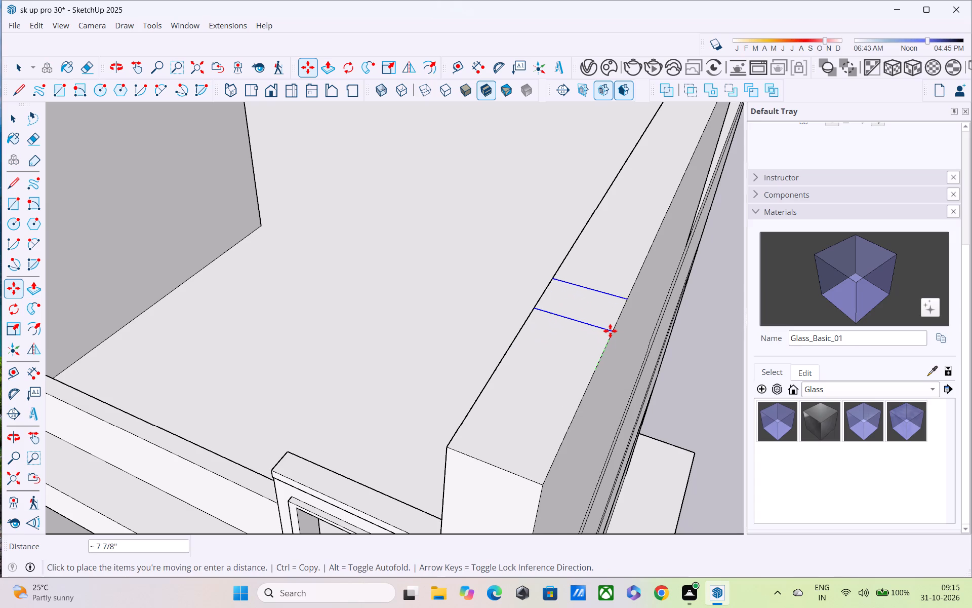
middle_click_drag(614, 313, 518, 482, "shift")
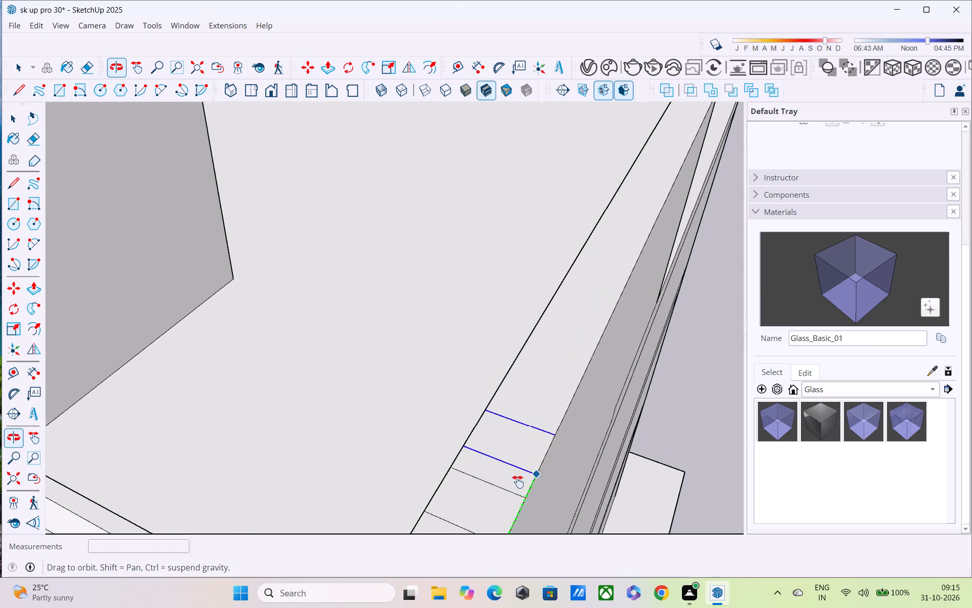
middle_click_drag(518, 482, 427, 548, "shift")
middle_click_drag(557, 403, 482, 431)
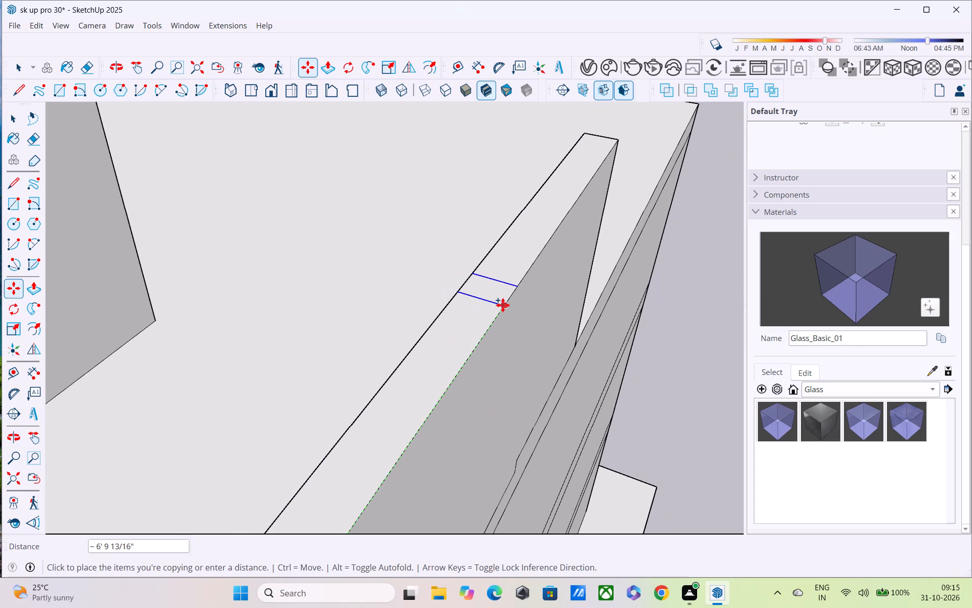
middle_click_drag(503, 306, 522, 171, "shift")
left_click(519, 180)
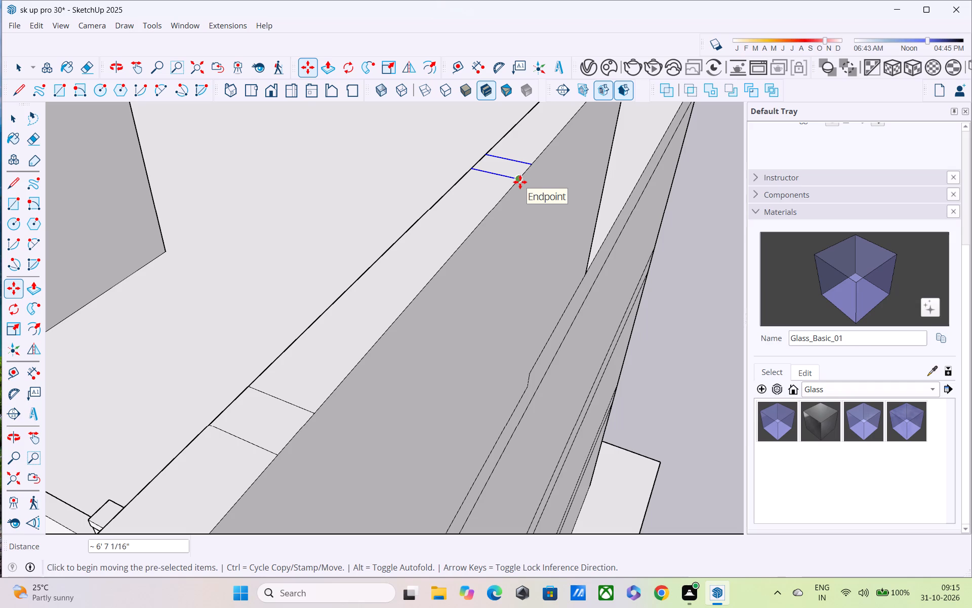
type("/3")
key("Return")
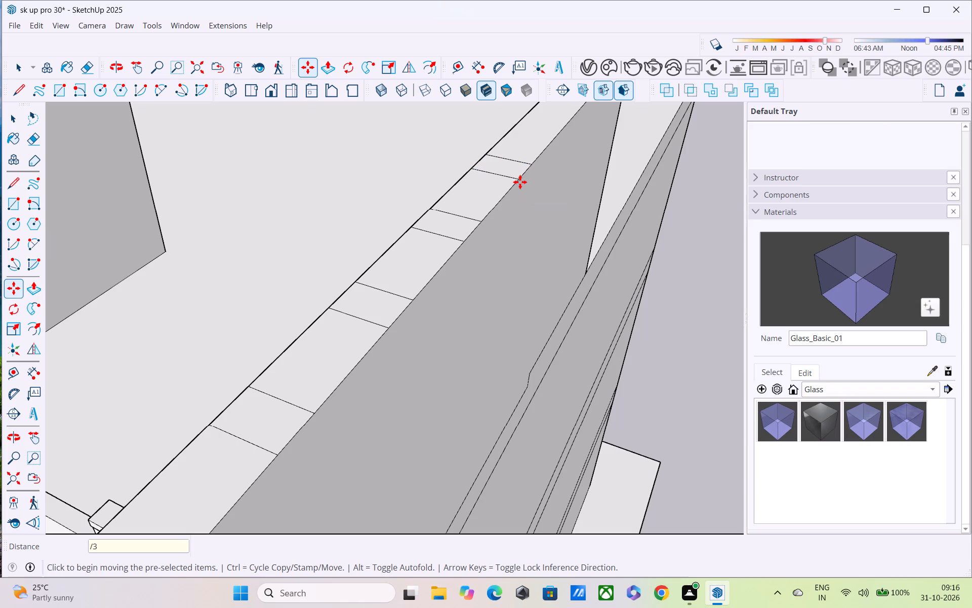
Push/Pull the frontmost strip on the side wall's top upward by 6".
scroll(519, 181, "down", 3)
middle_click_drag(489, 198, 510, 161)
scroll(509, 150, "down", 4)
middle_click_drag(506, 157, 211, 159)
middle_click_drag(268, 169, 479, 167)
scroll(488, 169, "down", 3)
middle_click_drag(489, 170, 493, 267, "shift")
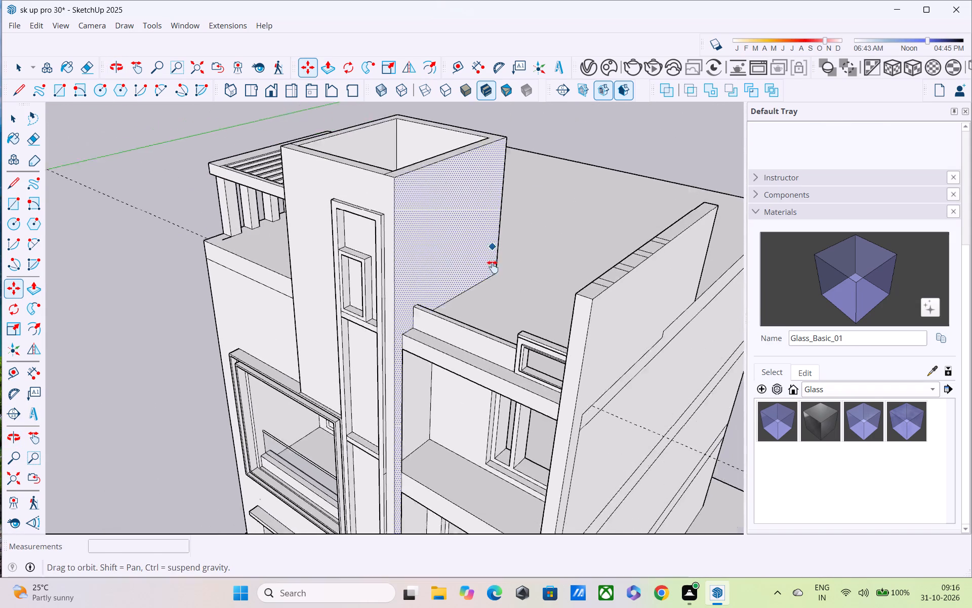
middle_click_drag(493, 267, 473, 329, "shift")
key("p")
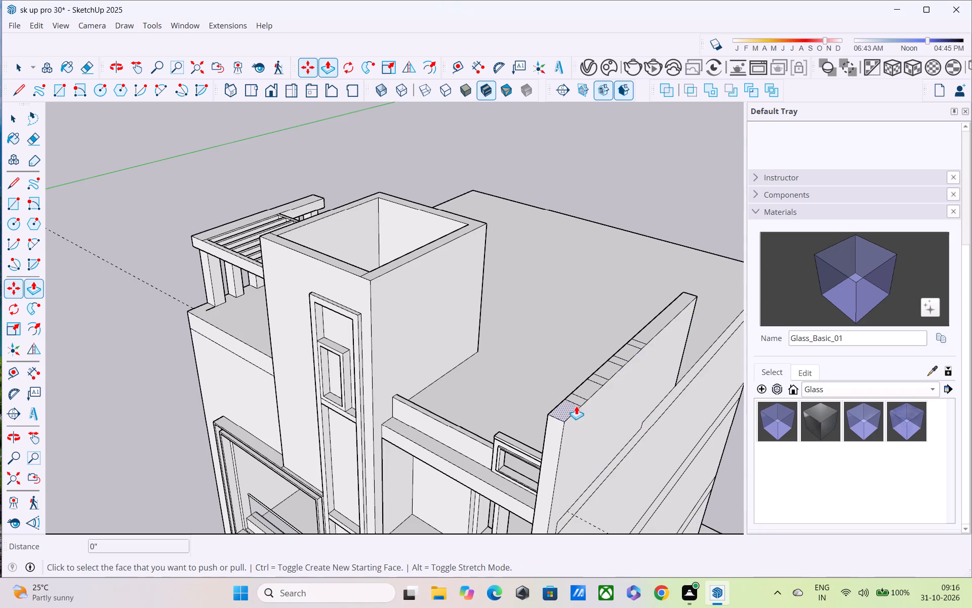
scroll(576, 404, "up", 3)
left_click(576, 395)
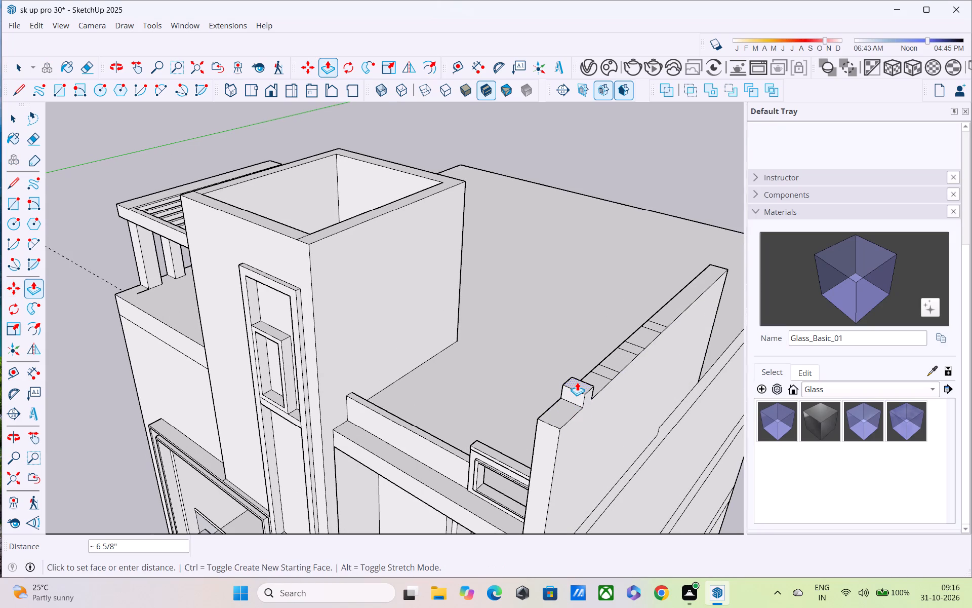
key("9")
key("BackSpace")
type("6\"")
key("Return")
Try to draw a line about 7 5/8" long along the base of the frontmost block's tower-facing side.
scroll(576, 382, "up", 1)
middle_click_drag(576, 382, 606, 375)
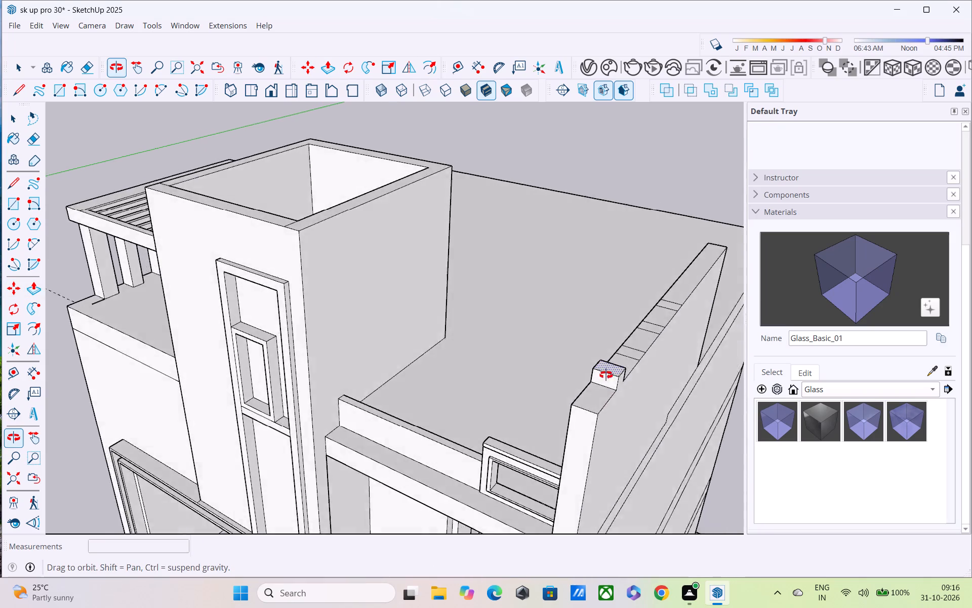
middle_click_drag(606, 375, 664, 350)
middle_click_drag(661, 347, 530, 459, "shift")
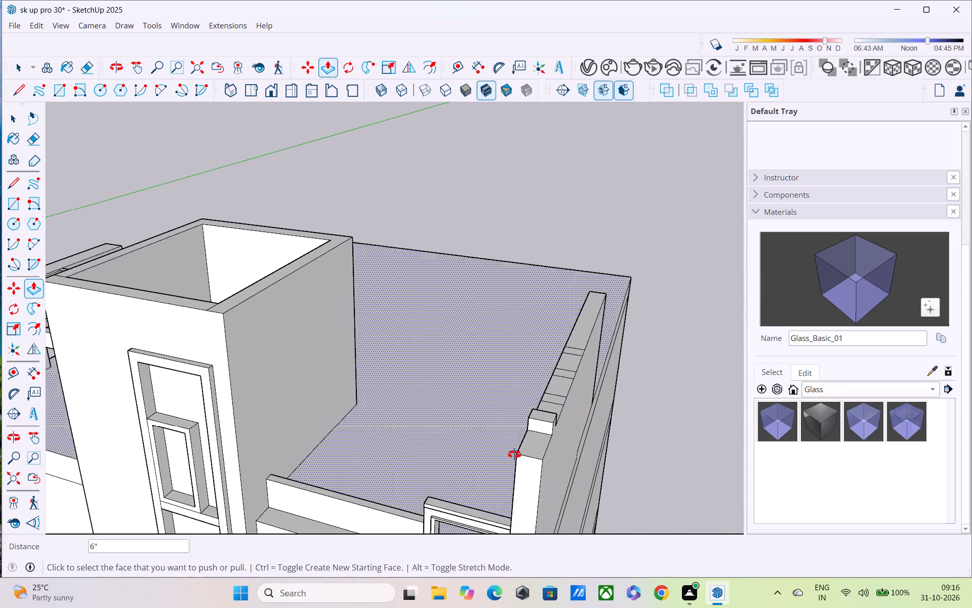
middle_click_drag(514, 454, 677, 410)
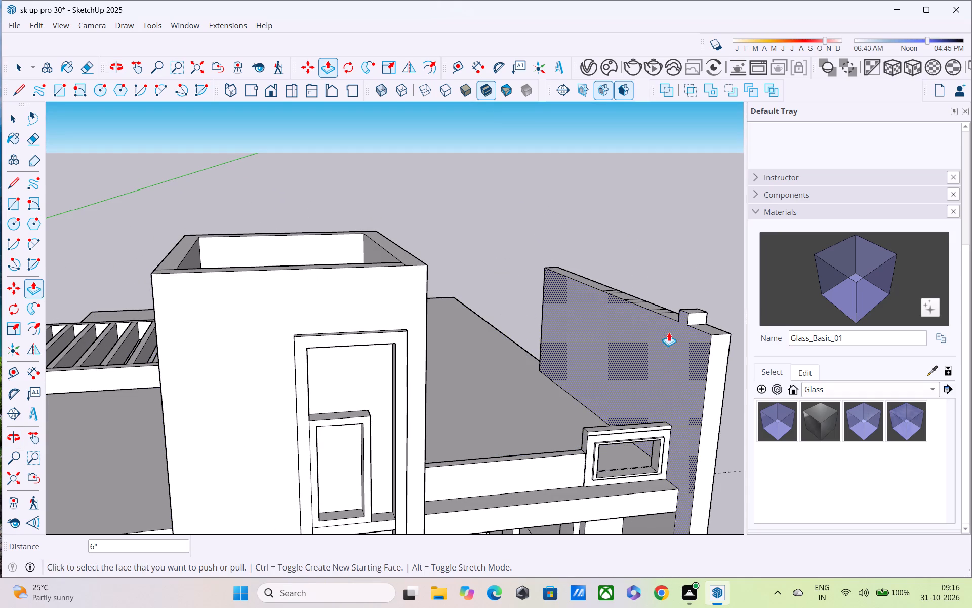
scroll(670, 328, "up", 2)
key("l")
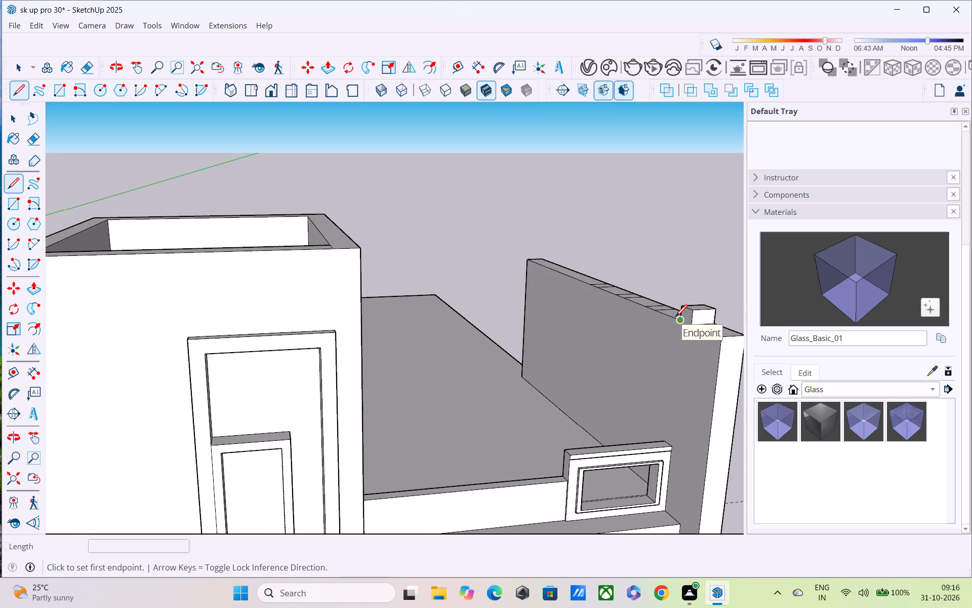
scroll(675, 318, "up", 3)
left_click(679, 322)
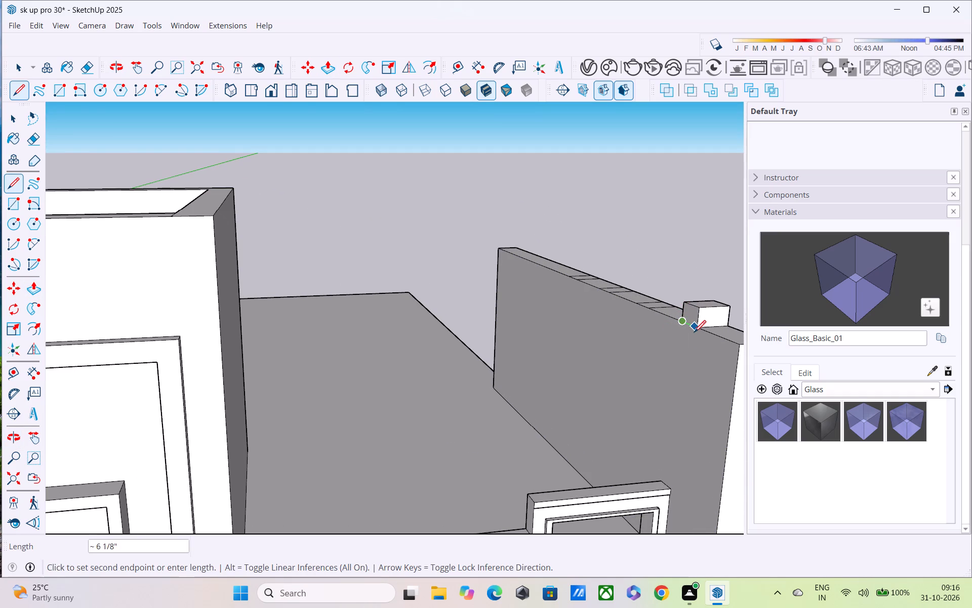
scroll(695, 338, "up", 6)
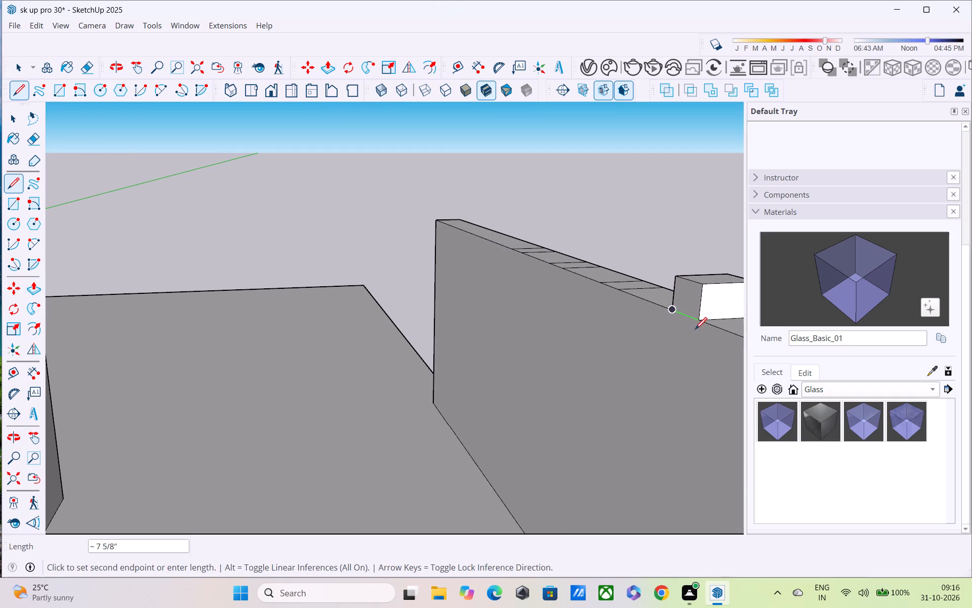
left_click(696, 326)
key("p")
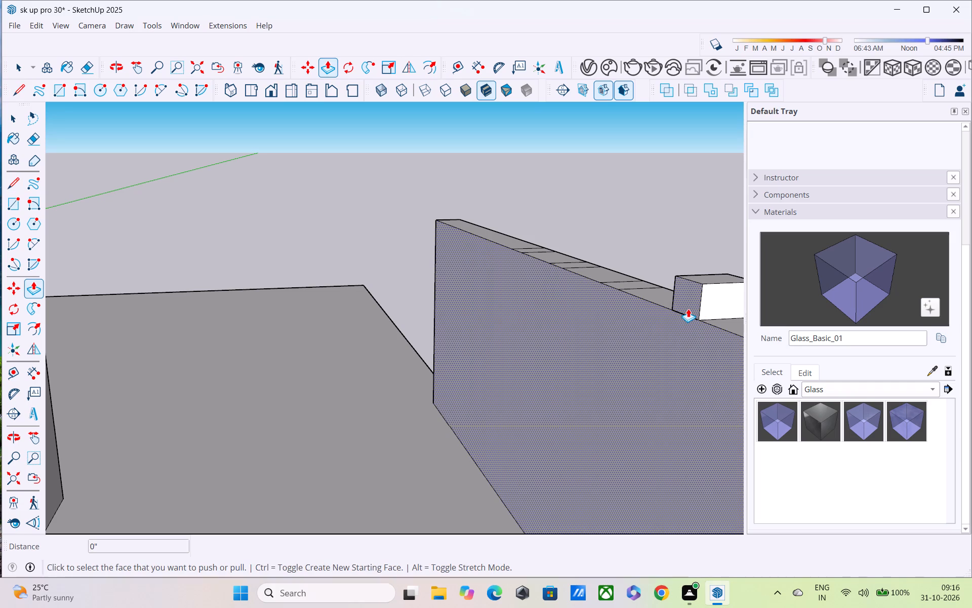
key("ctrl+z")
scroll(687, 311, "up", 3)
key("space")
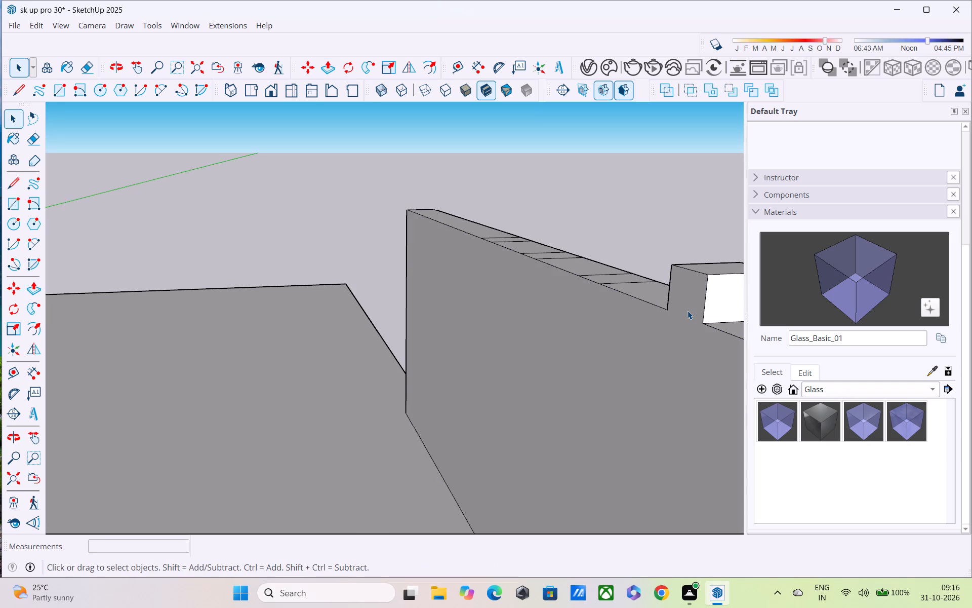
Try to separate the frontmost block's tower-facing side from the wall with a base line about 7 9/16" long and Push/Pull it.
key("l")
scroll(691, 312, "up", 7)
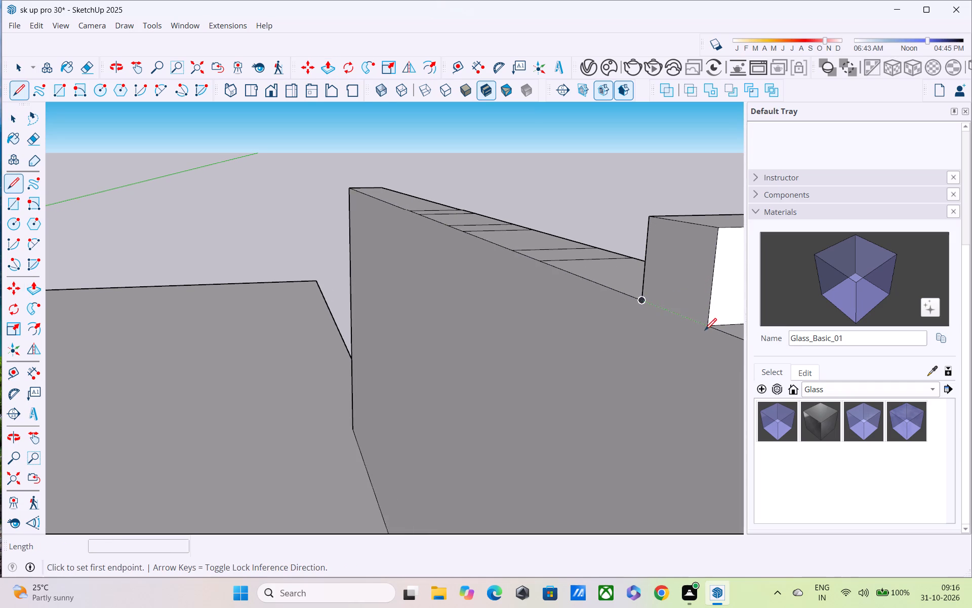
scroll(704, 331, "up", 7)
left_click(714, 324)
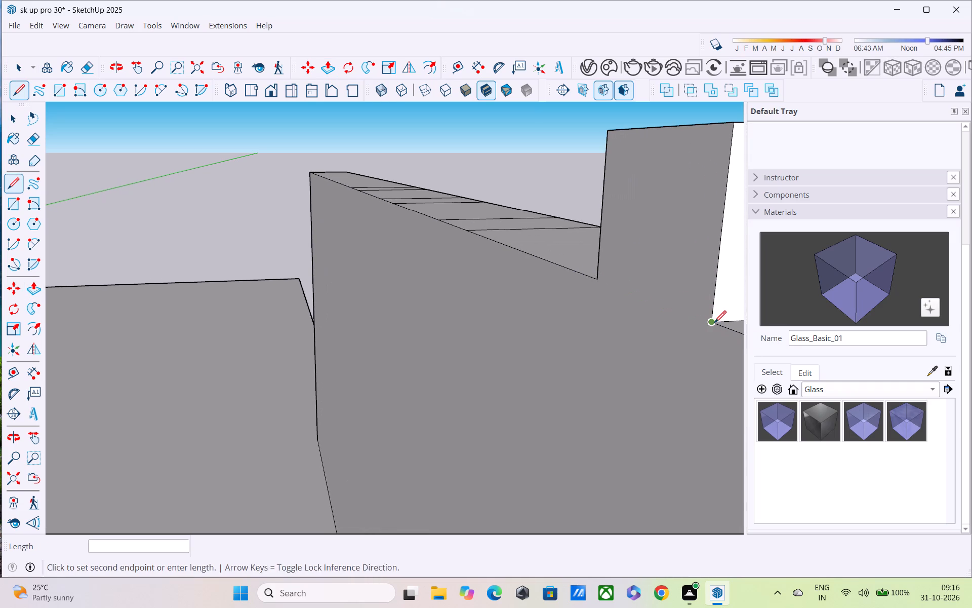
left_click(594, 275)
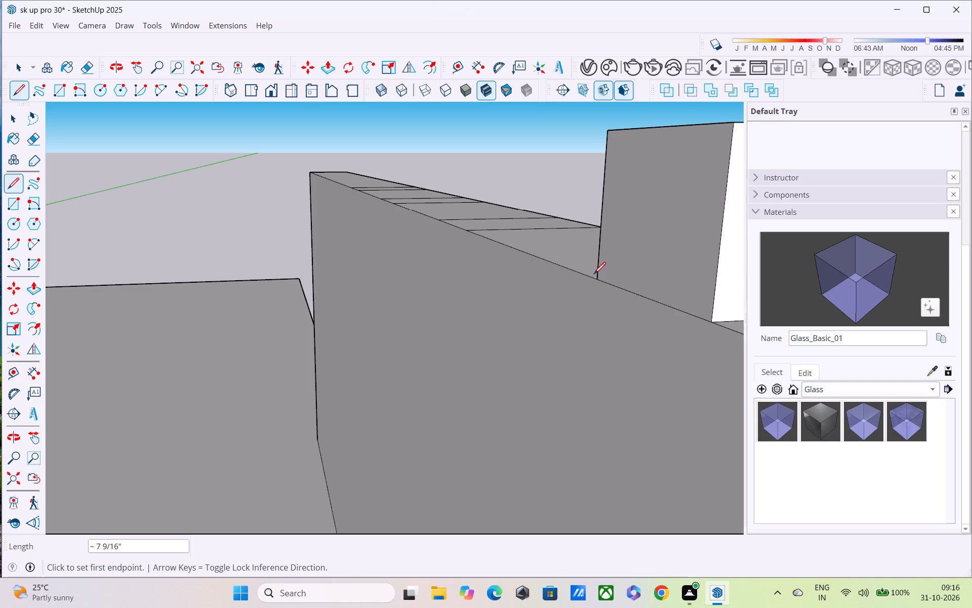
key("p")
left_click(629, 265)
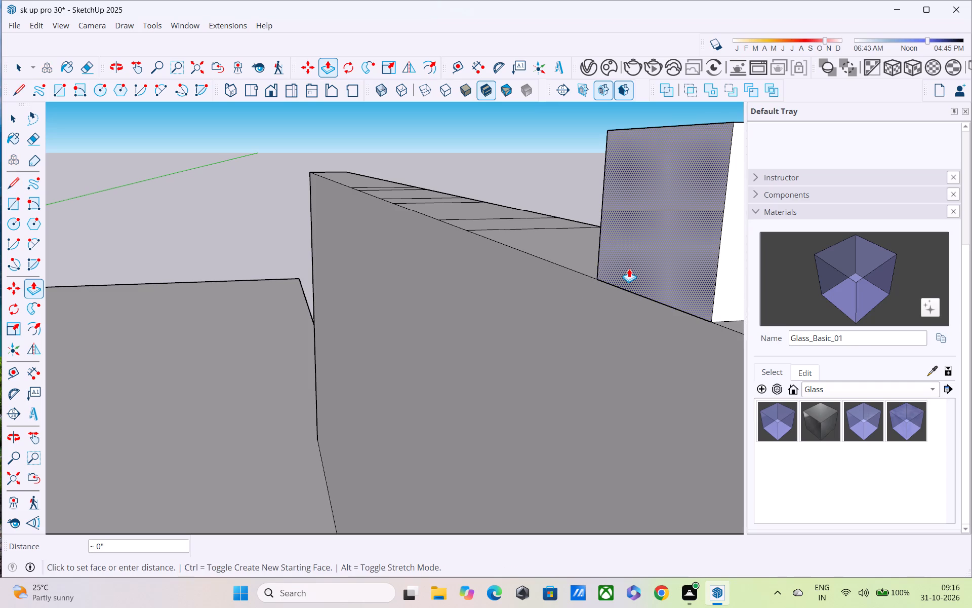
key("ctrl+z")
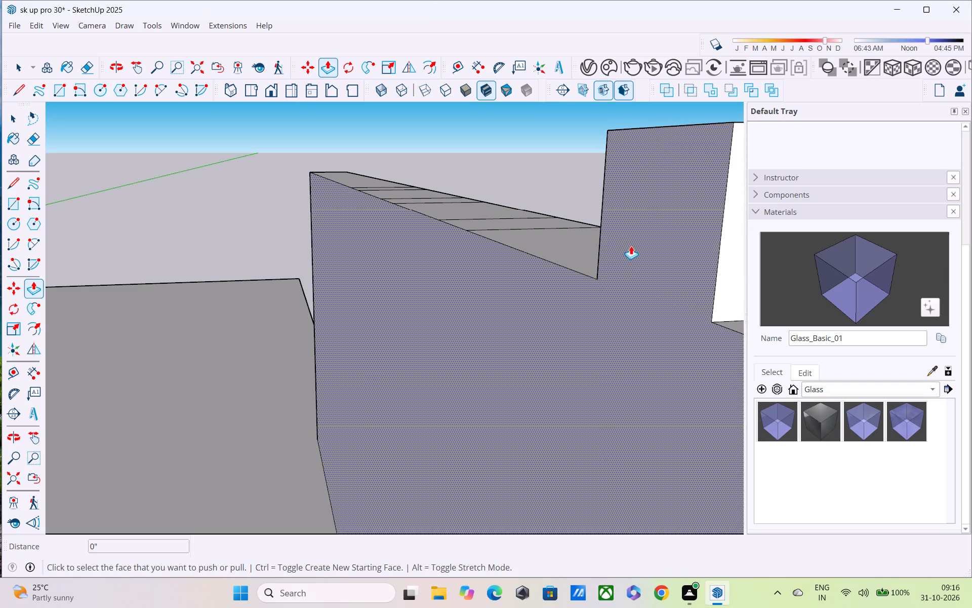
Draw a line about 7 9/16" long along the base of the frontmost block's tower-facing side, separating it from the wall face.
key("l")
left_click(596, 281)
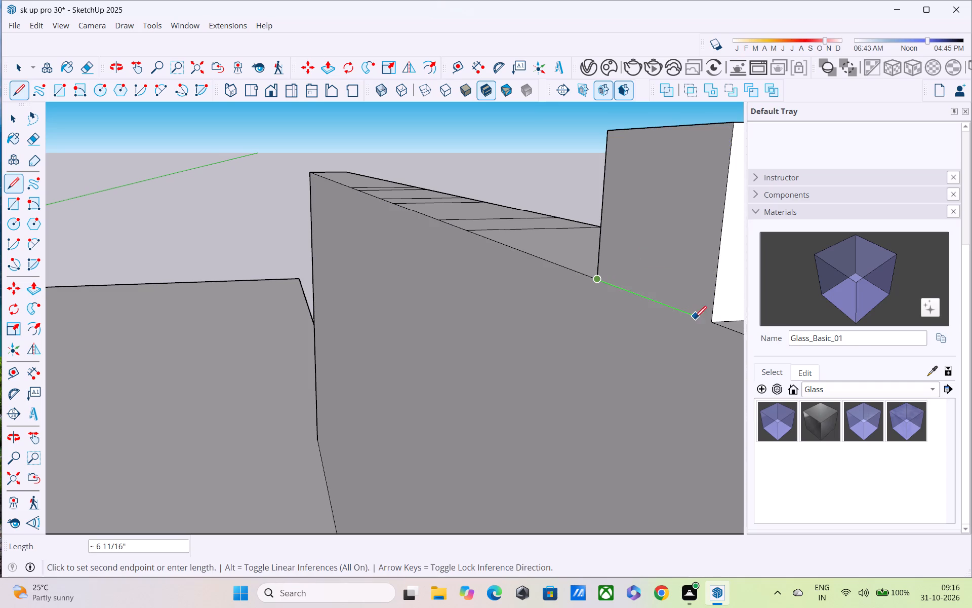
left_click(709, 325)
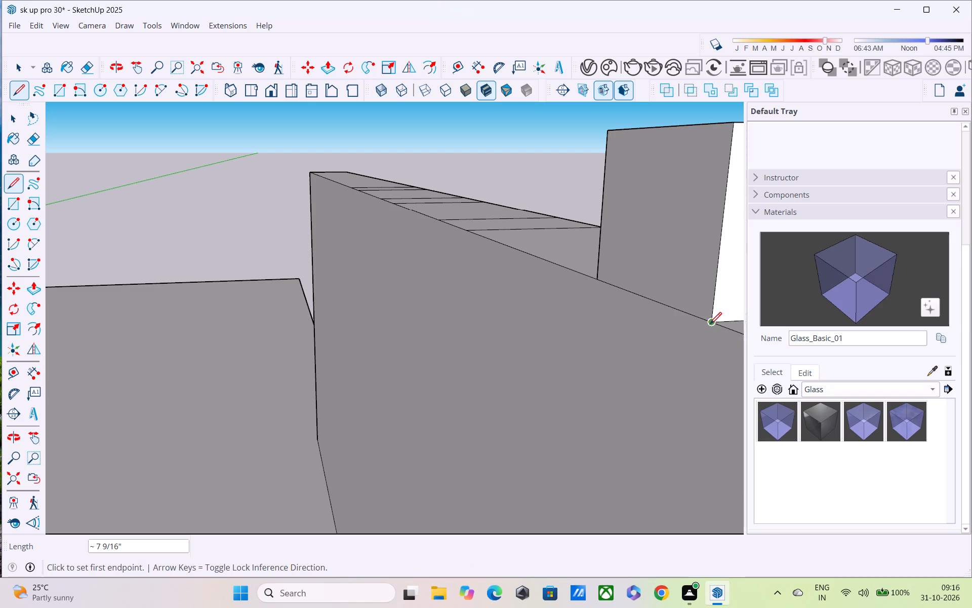
Push/Pull the frontmost block's inner side face 11' 2" across the roof to the tower's side wall as a beam.
key("p")
left_click(705, 247)
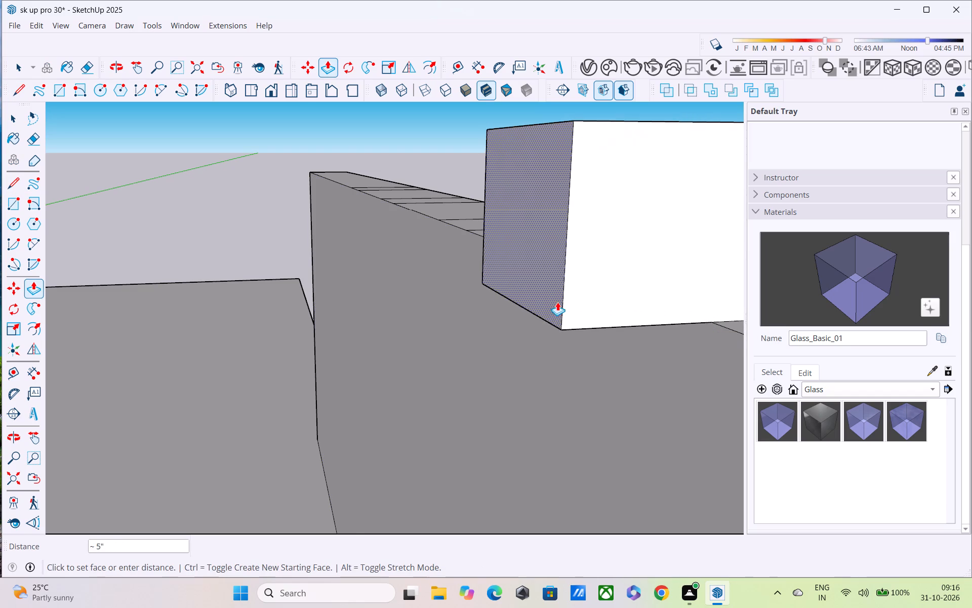
scroll(554, 303, "down", 6)
middle_click_drag(552, 310, 636, 334, "shift")
scroll(616, 316, "down", 5)
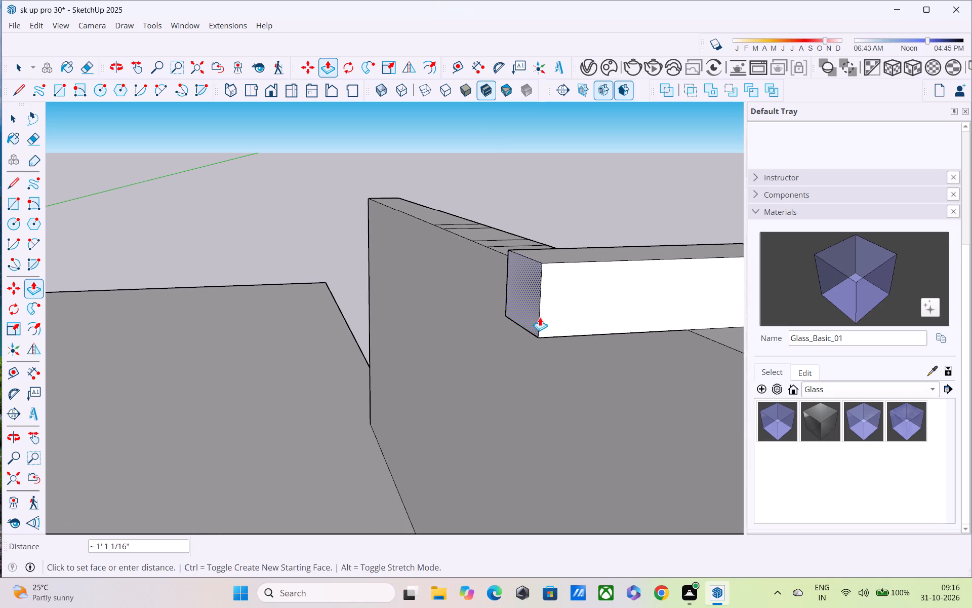
scroll(538, 316, "down", 10)
middle_click_drag(563, 324, 564, 324, "shift")
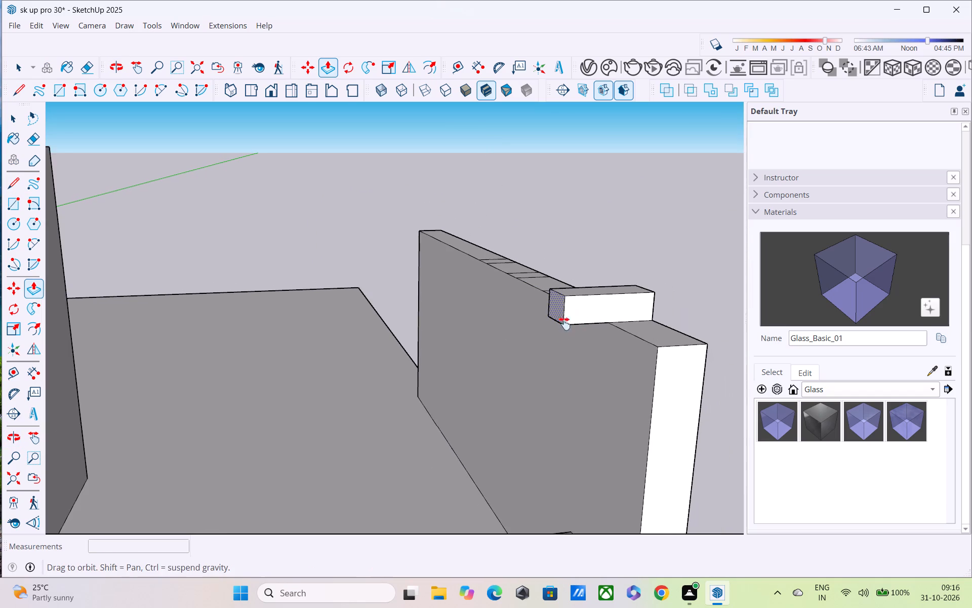
middle_click_drag(564, 324, 654, 288, "shift")
scroll(647, 288, "up", 1)
scroll(613, 300, "down", 4)
middle_click_drag(489, 342, 635, 331, "shift")
middle_click_drag(564, 337, 497, 345)
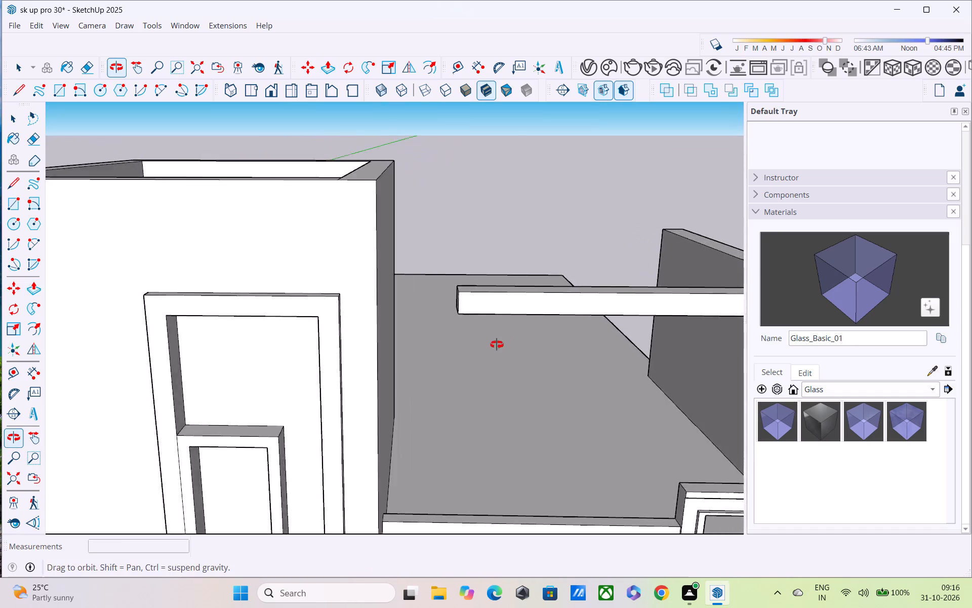
middle_click_drag(497, 345, 381, 343)
left_click(251, 337)
Push/Pull the three remaining strips on the side wall's top upward by 6", level with the frontmost block.
scroll(271, 376, "down", 2)
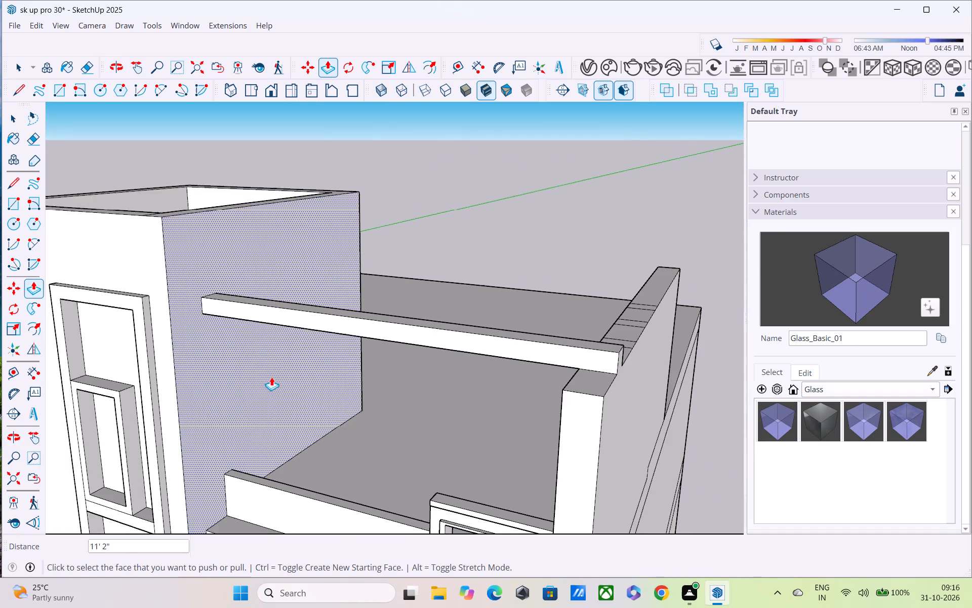
scroll(271, 377, "down", 1)
middle_click_drag(271, 383, 111, 408)
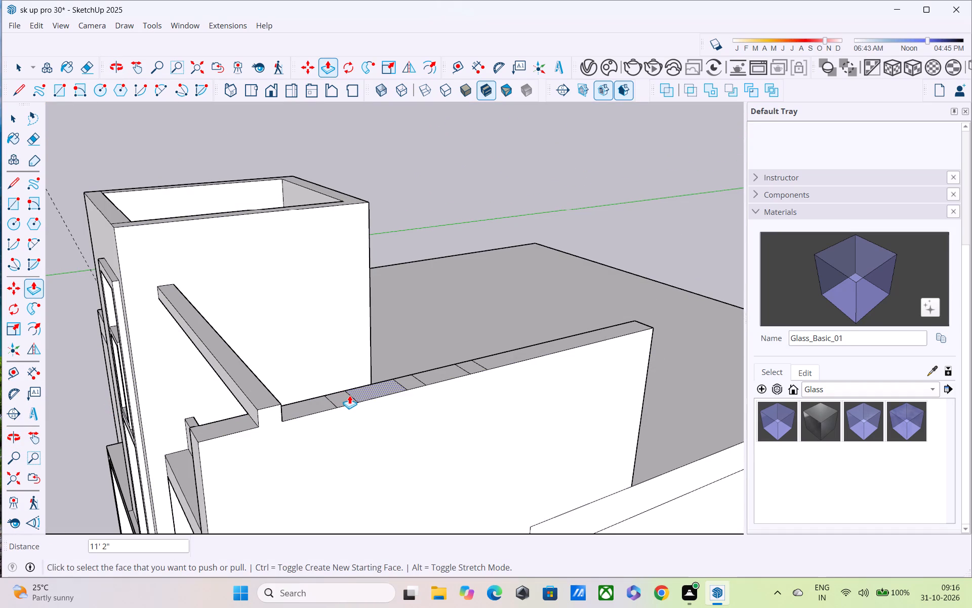
left_click(347, 396)
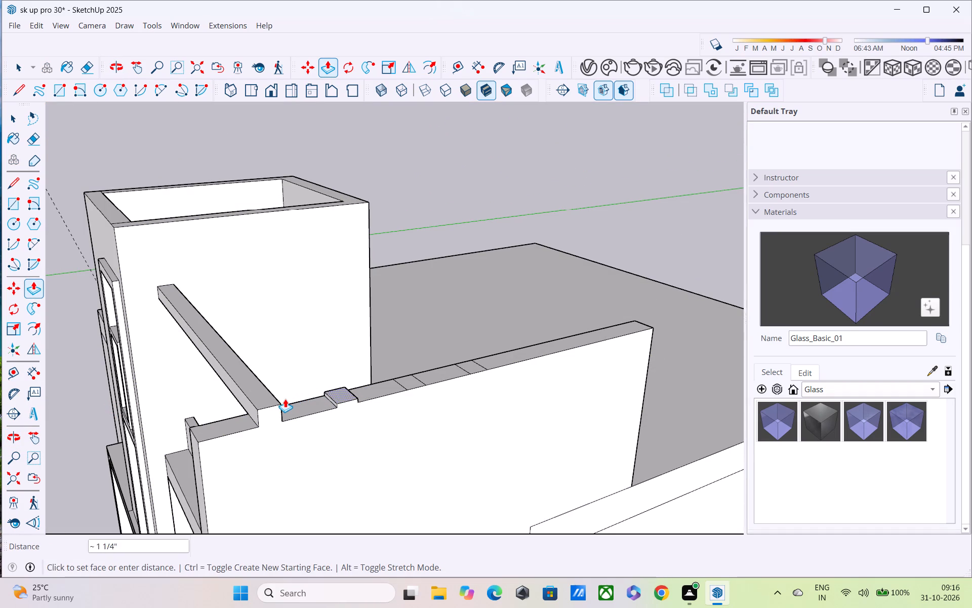
left_click(281, 401)
middle_click_drag(300, 392, 528, 396)
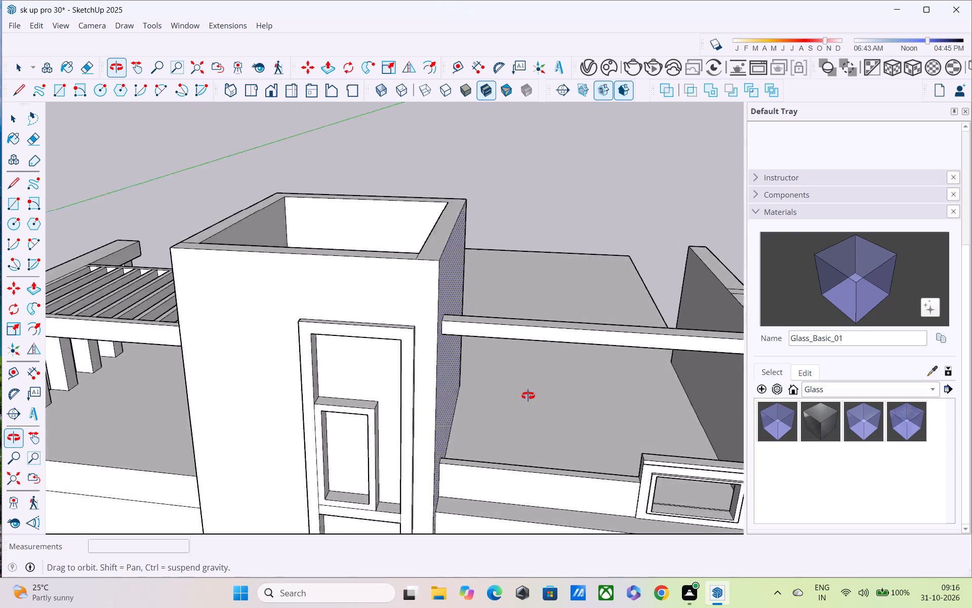
middle_click_drag(528, 396, 309, 390)
scroll(422, 400, "up", 2)
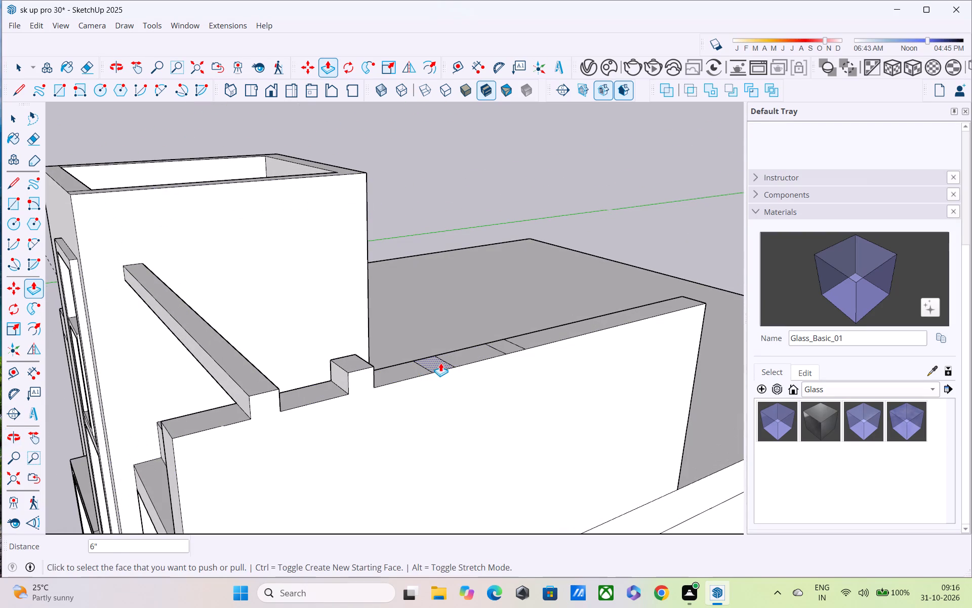
left_click(440, 363)
left_click(367, 366)
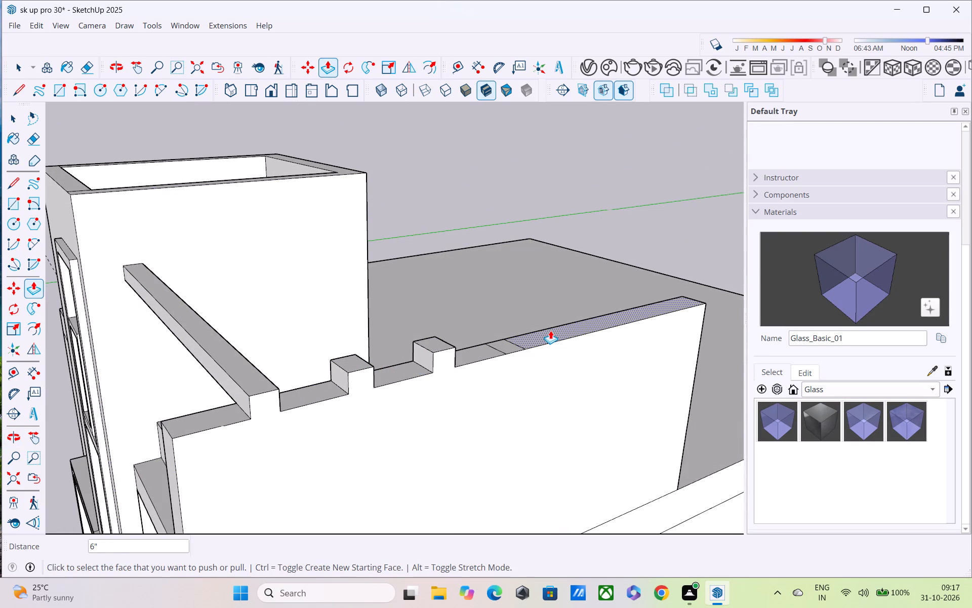
double_click(507, 342)
Draw a line about 7 9/16" long along the base of the rearmost block's tower-facing side, separating it from the wall face.
middle_click_drag(505, 343, 192, 418)
scroll(193, 399, "down", 1)
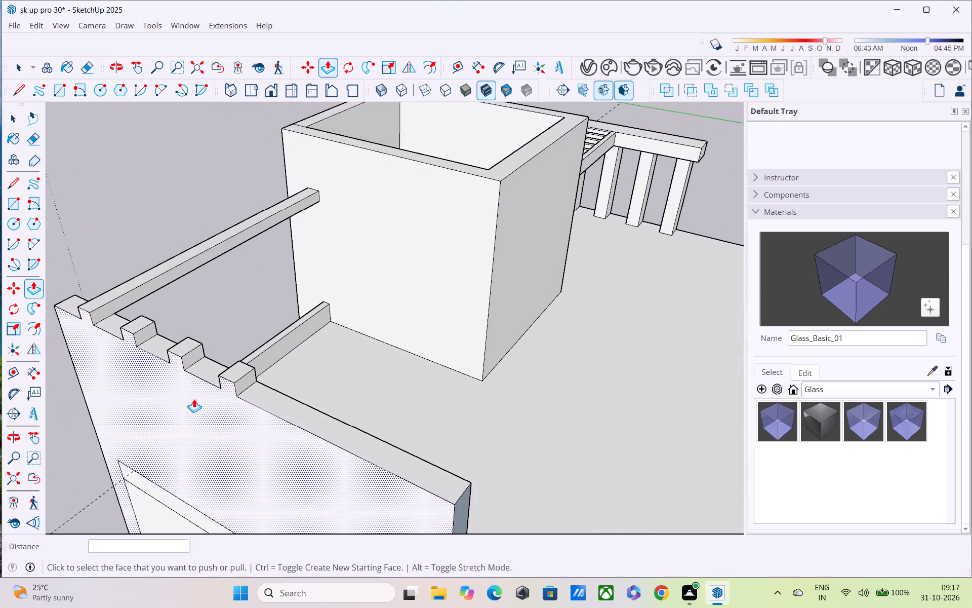
scroll(194, 399, "down", 1)
middle_click_drag(194, 399, 138, 377)
middle_click_drag(189, 400, 290, 571)
middle_click_drag(295, 560, 133, 459)
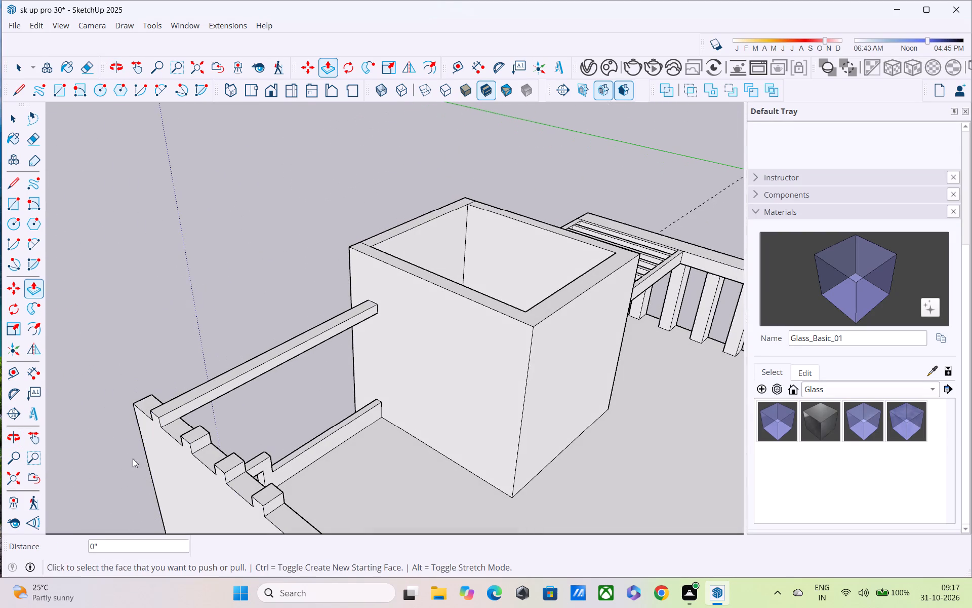
middle_click_drag(133, 459, 135, 427)
middle_click_drag(276, 455, 392, 369)
middle_click_drag(497, 429, 462, 418)
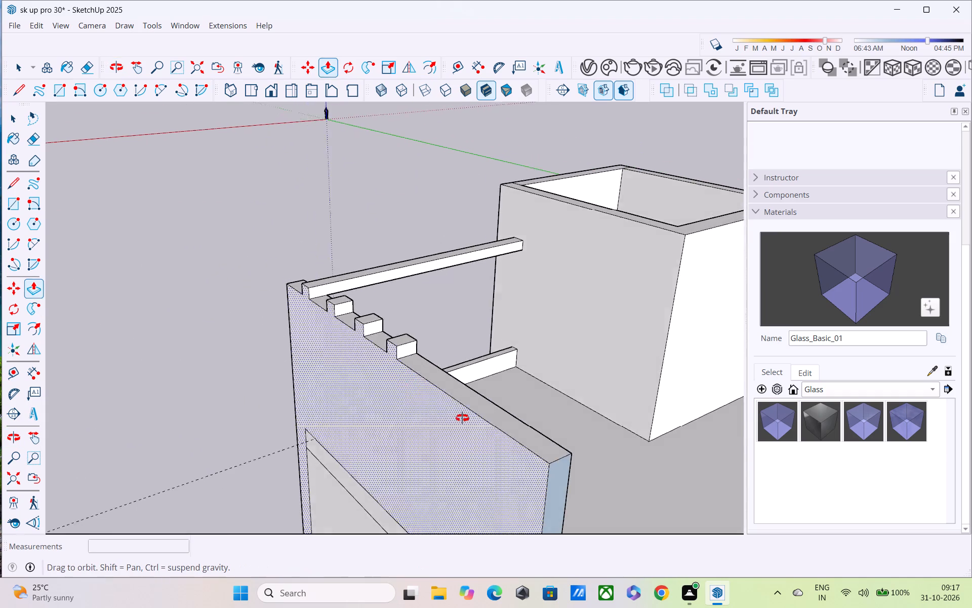
middle_click_drag(462, 418, 296, 426)
scroll(278, 376, "up", 4)
scroll(264, 358, "down", 7)
middle_click_drag(270, 376, 207, 347)
scroll(255, 347, "up", 3)
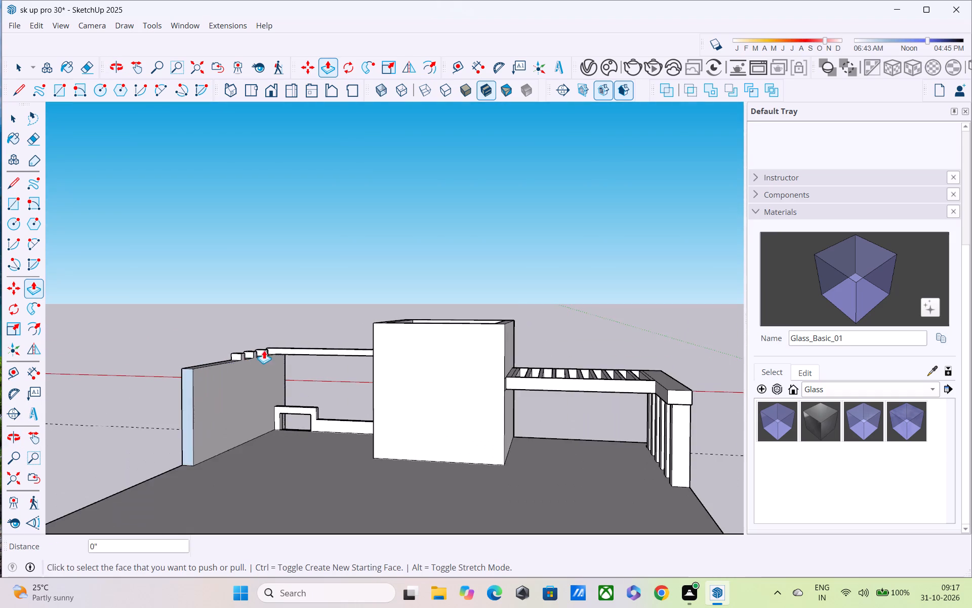
scroll(270, 353, "up", 4)
scroll(270, 353, "down", 1)
scroll(270, 353, "up", 11)
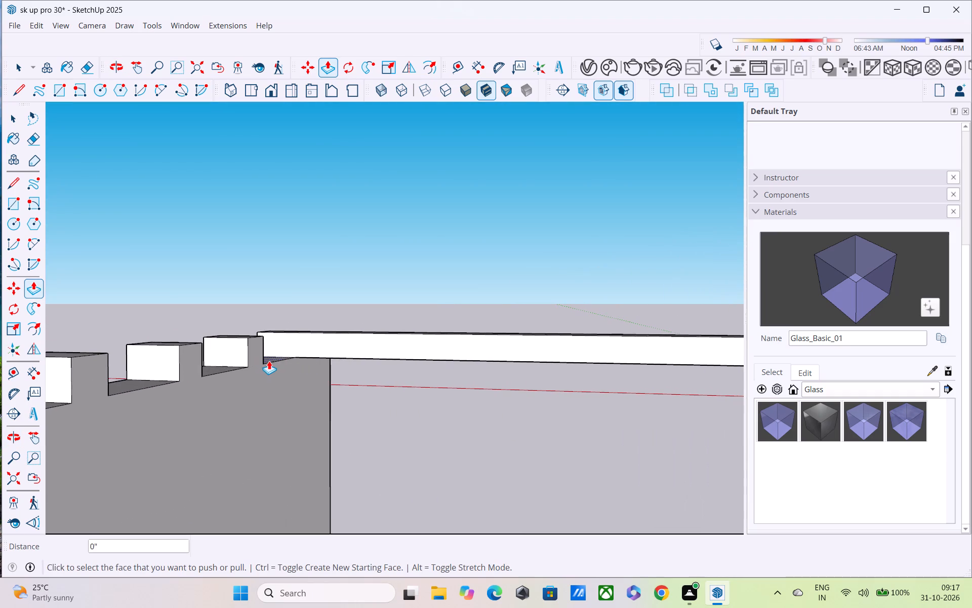
key("l")
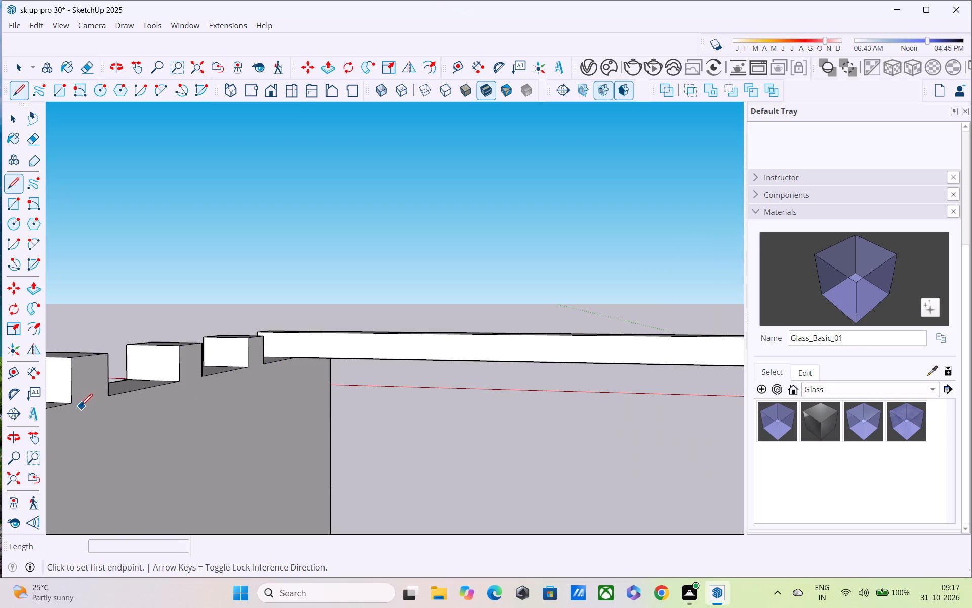
scroll(76, 405, "down", 1)
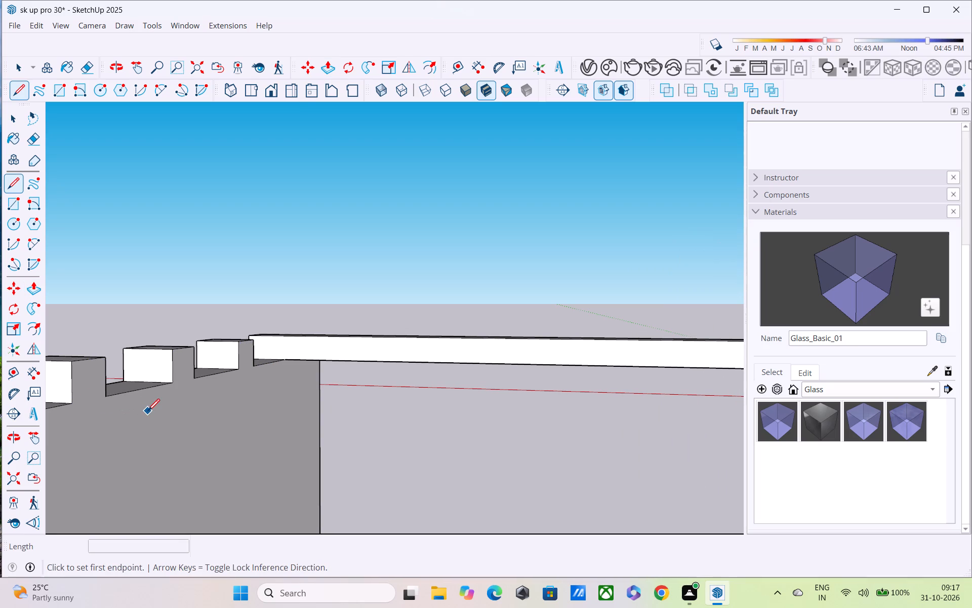
scroll(209, 413, "down", 5)
middle_click_drag(195, 442, 309, 430)
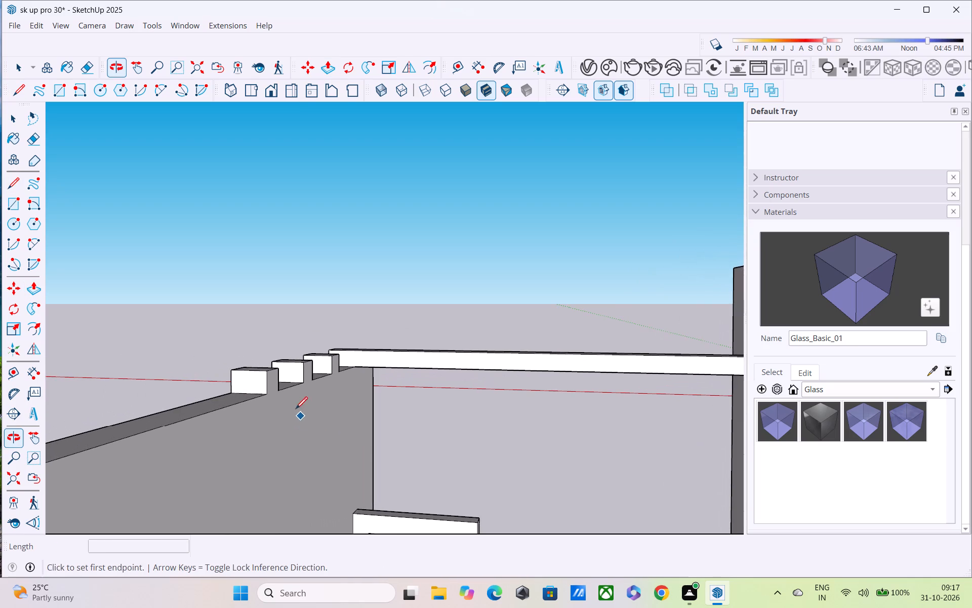
scroll(270, 396, "up", 6)
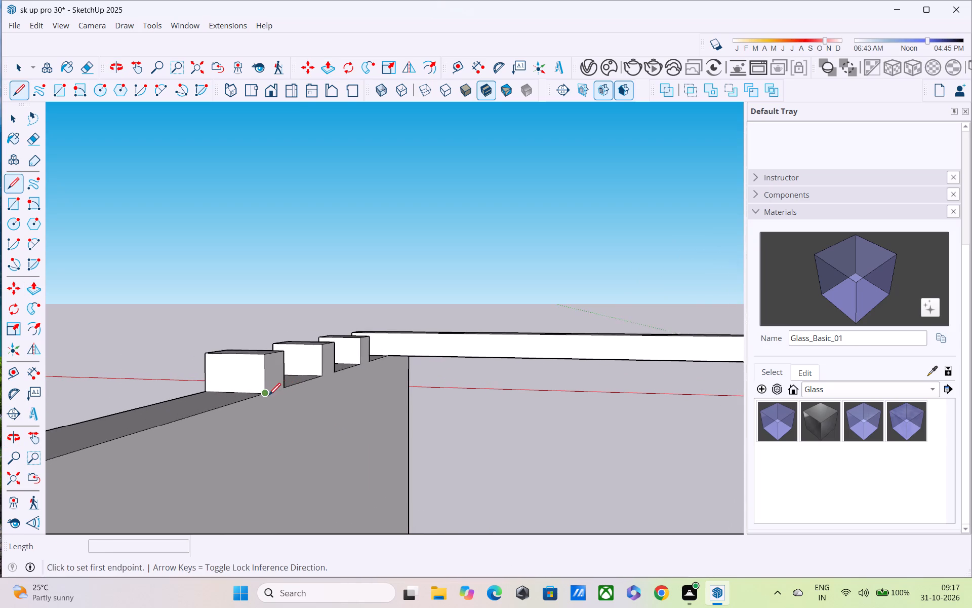
scroll(269, 396, "up", 8)
left_click(265, 399)
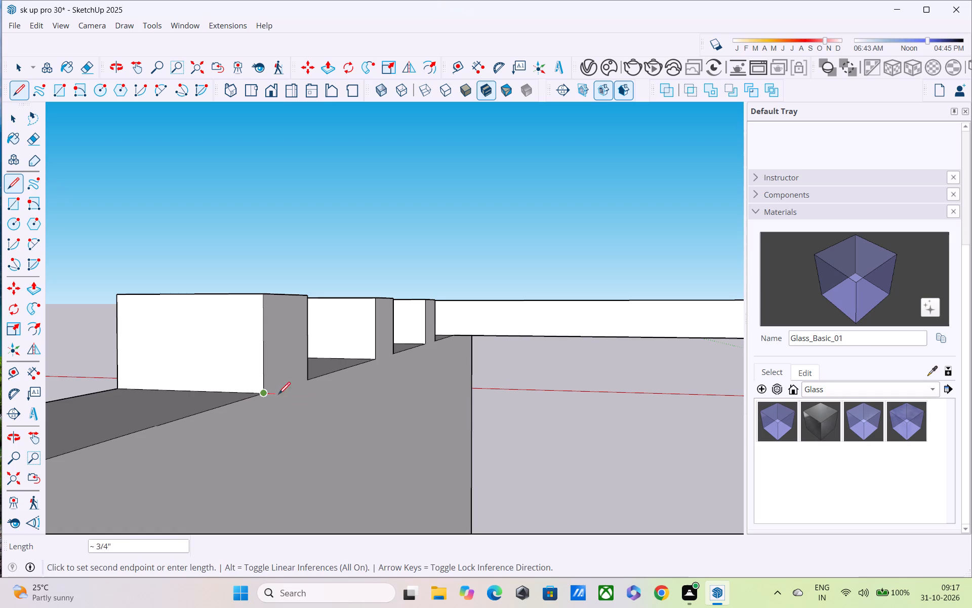
left_click(306, 377)
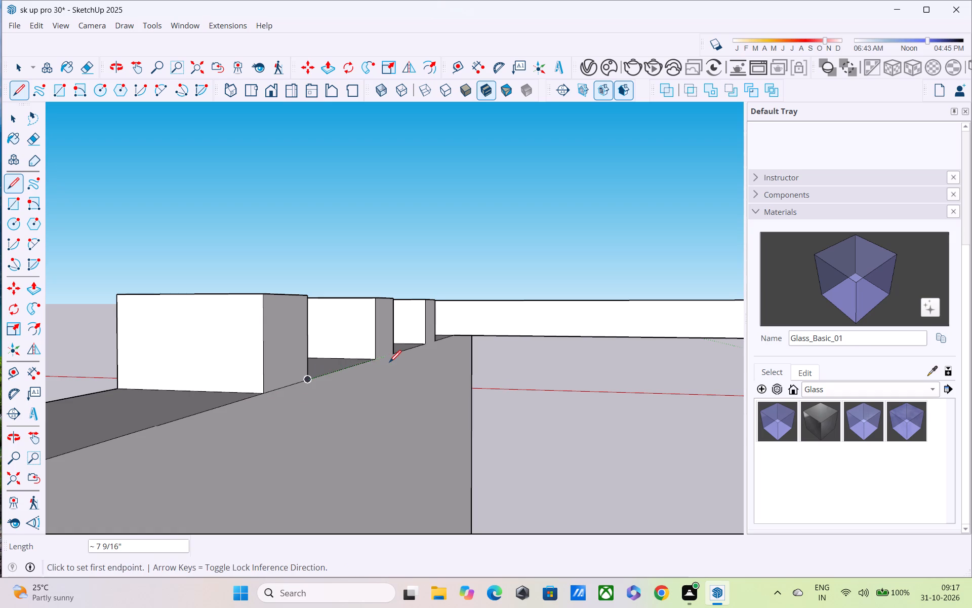
Draw base lines about 7 9/16" long on the tower-facing sides of the two middle blocks, separating them from the wall face.
middle_click_drag(388, 363, 345, 369)
scroll(343, 367, "up", 6)
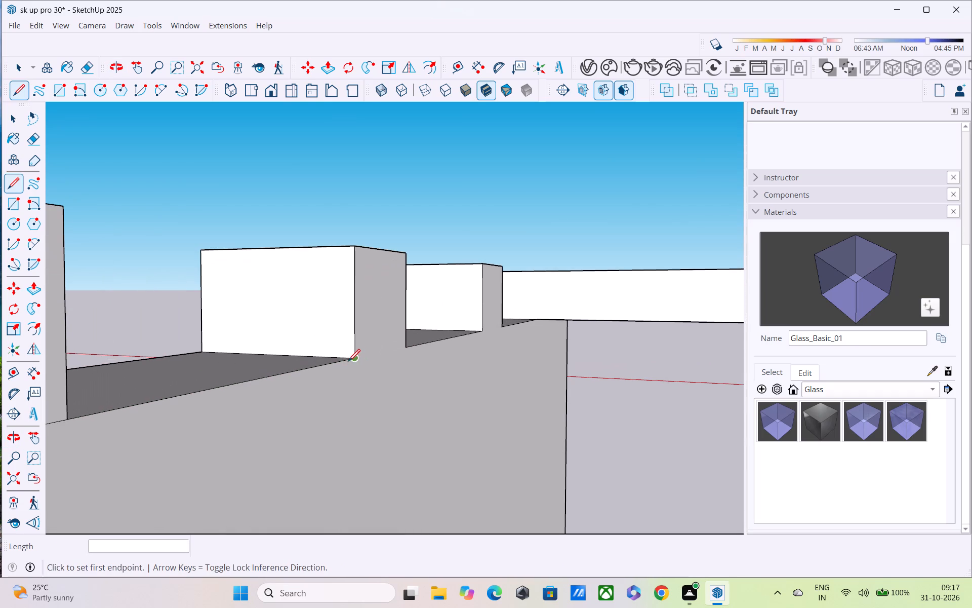
left_click(350, 360)
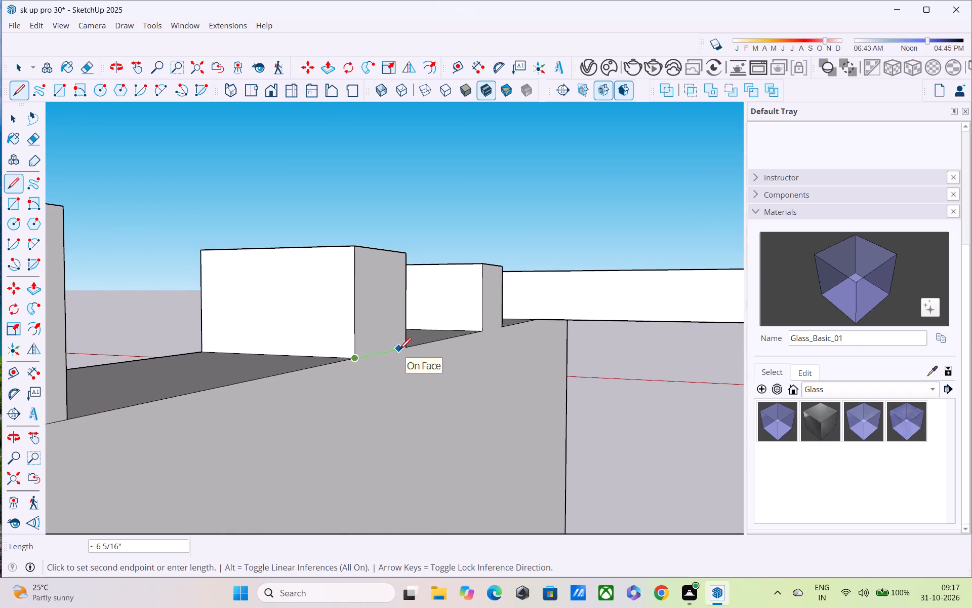
left_click(407, 349)
left_click(484, 332)
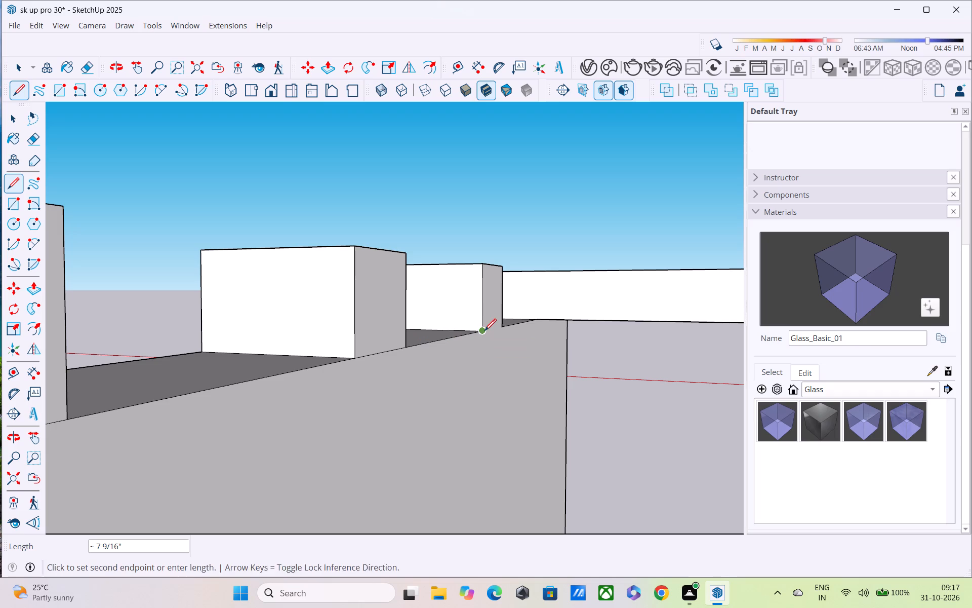
left_click(503, 328)
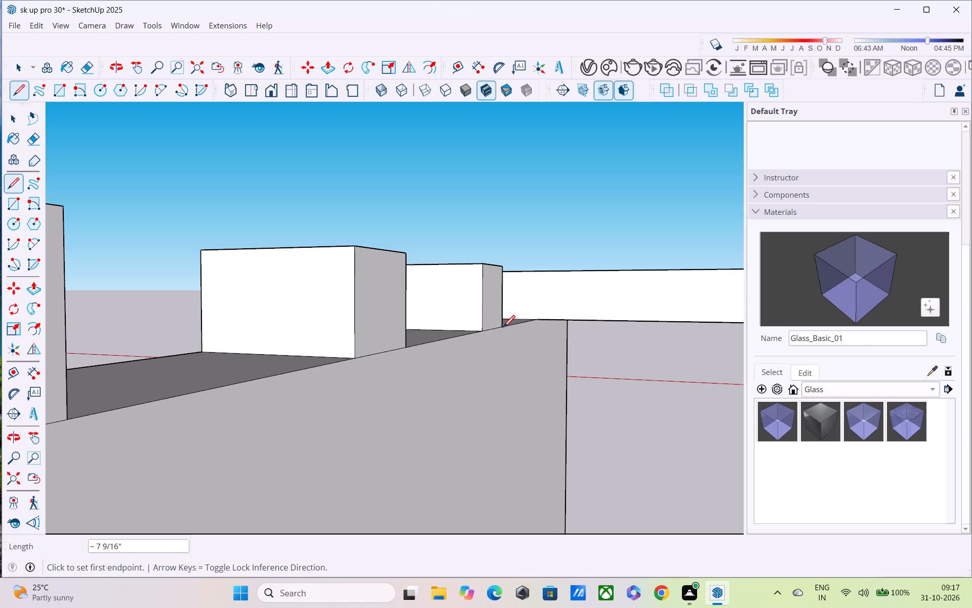
Push/Pull the inner side face of the block next to the existing front beam about 12' 10 3/16" across the roof into the tower.
key("p")
left_click(498, 318)
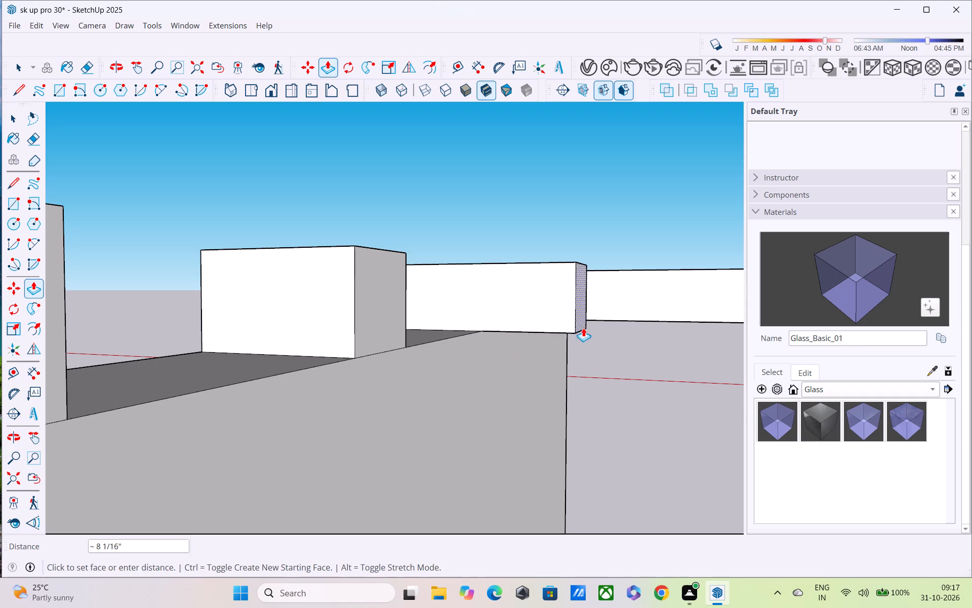
scroll(583, 330, "down", 5)
scroll(585, 345, "up", 1)
middle_click_drag(572, 347, 462, 356, "shift")
middle_click_drag(531, 357, 618, 357)
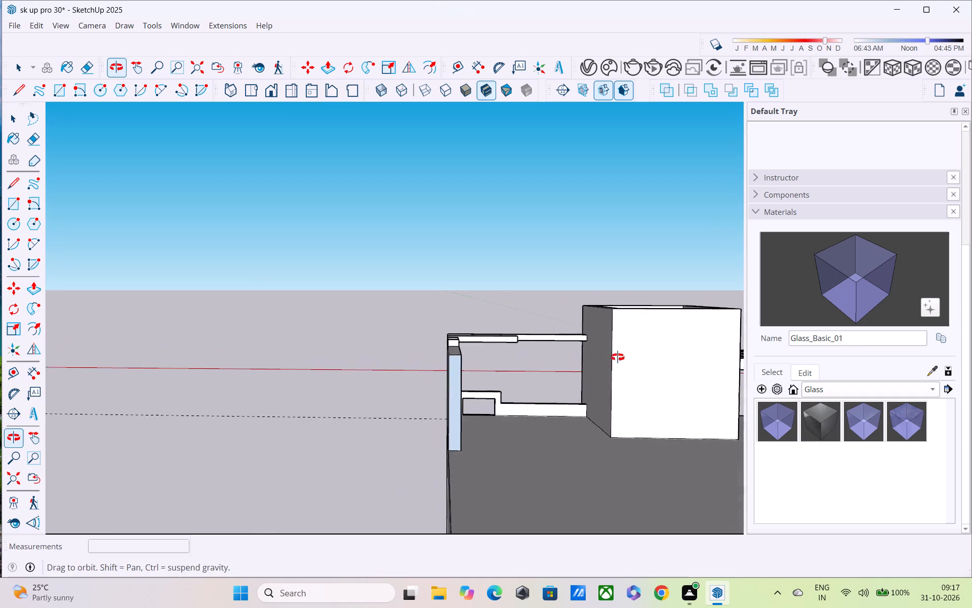
middle_click_drag(618, 357, 618, 357)
left_click(612, 340)
Repeat the 12' 10 3/16" Push/Pull on the inner side faces of the two remaining blocks to form beams reaching the tower.
scroll(504, 346, "up", 3)
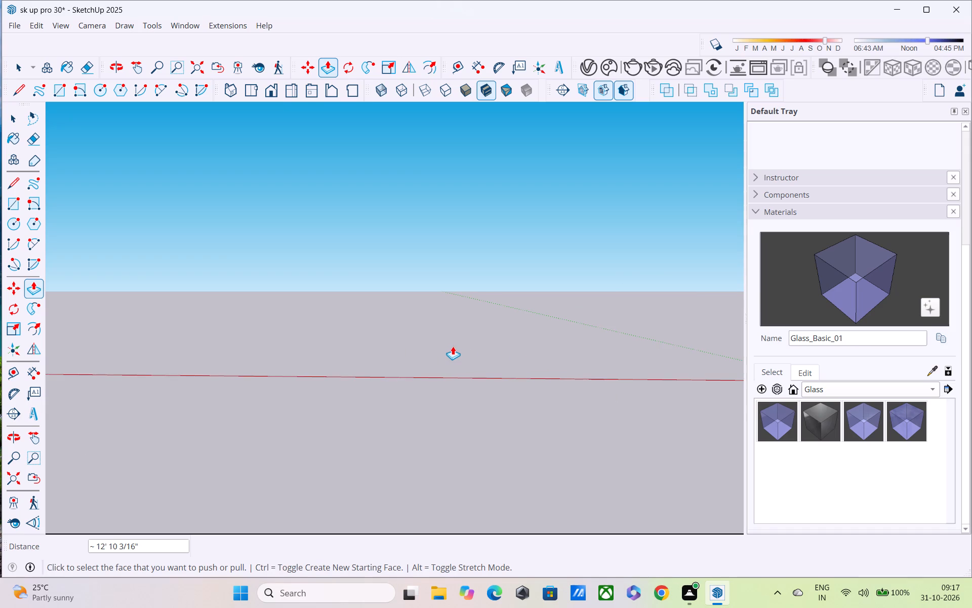
scroll(452, 346, "down", 4)
middle_click_drag(445, 347, 382, 351)
scroll(399, 353, "up", 6)
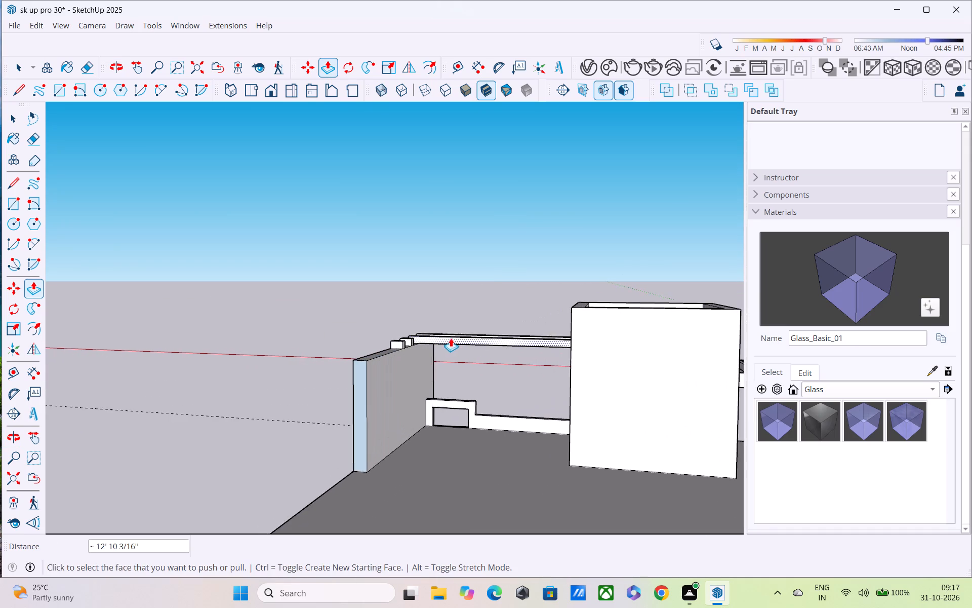
scroll(447, 338, "up", 9)
middle_click_drag(409, 340, 387, 339)
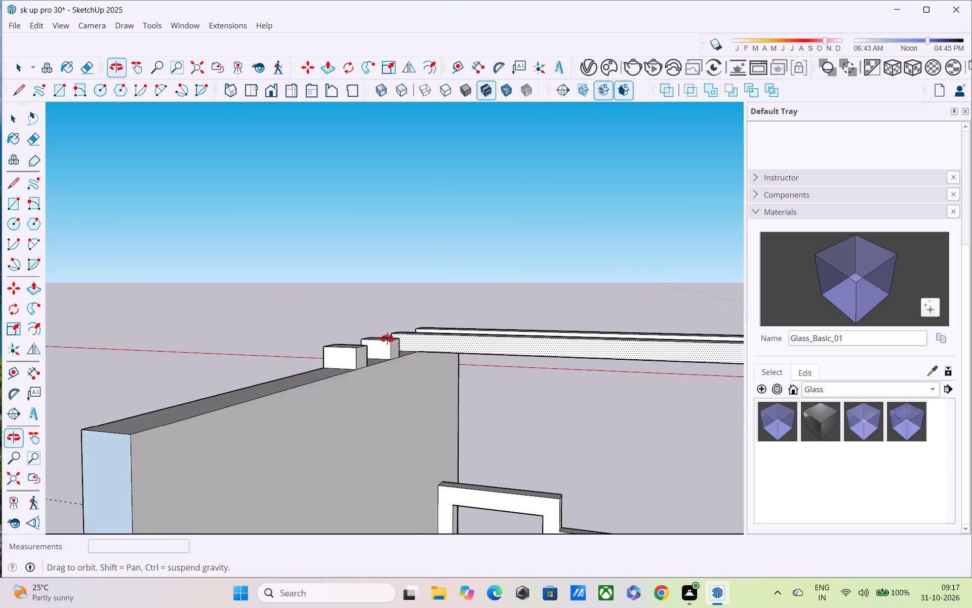
middle_click_drag(387, 339, 379, 337)
scroll(387, 345, "up", 4)
double_click(394, 353)
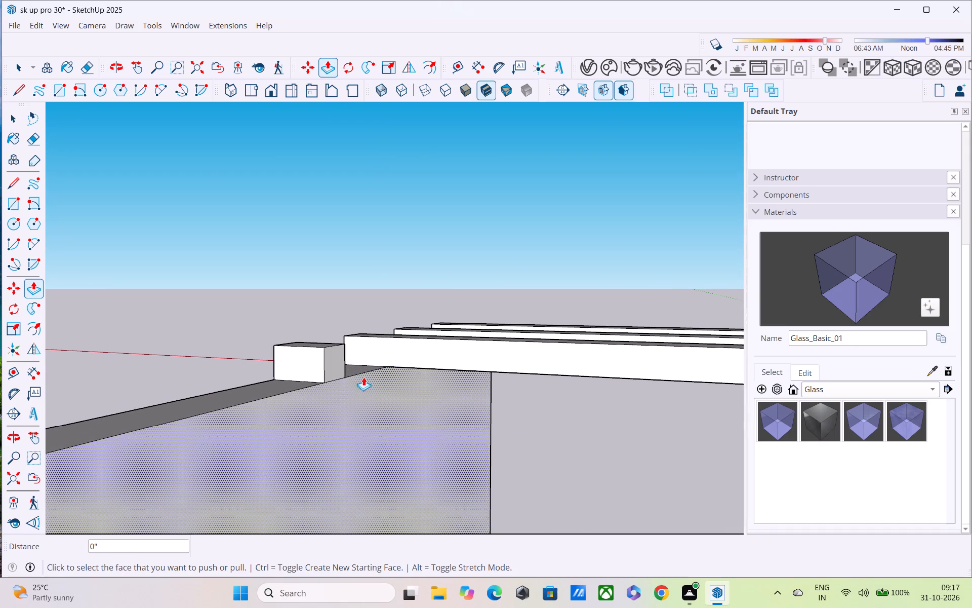
double_click(338, 369)
Push/Pull the raised side wall's rear end face inward about 1' 10 5/8" to shorten the wall.
scroll(324, 367, "down", 5)
middle_click_drag(339, 412, 547, 526)
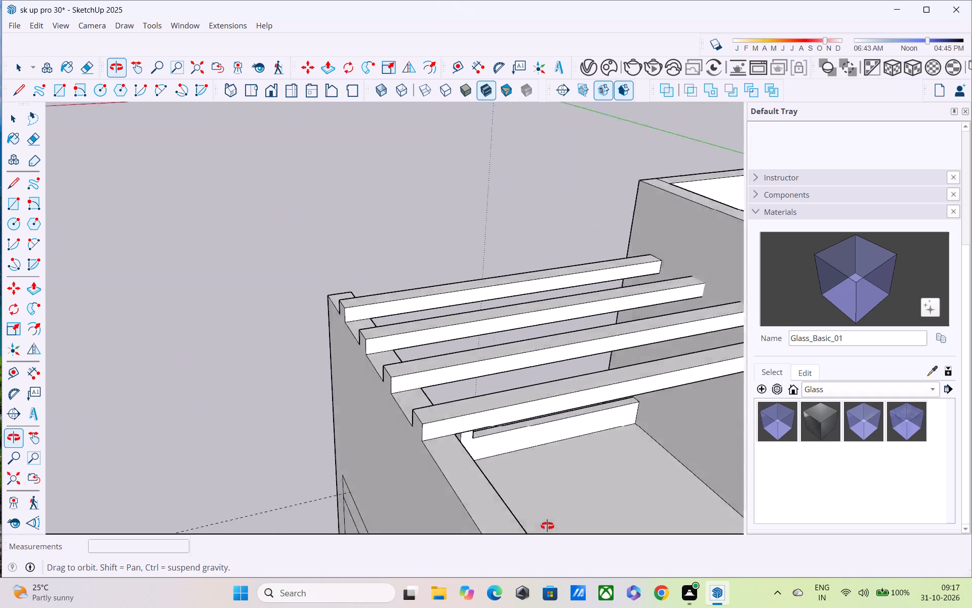
middle_click_drag(547, 526, 550, 519)
scroll(552, 506, "up", 1)
scroll(552, 503, "down", 4)
scroll(636, 511, "up", 1)
middle_click_drag(539, 485, 581, 450)
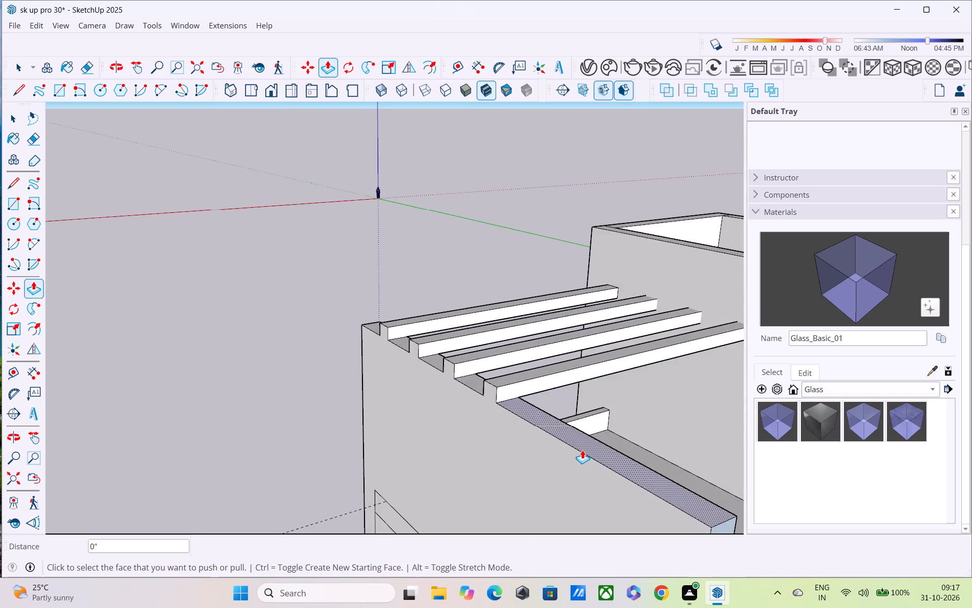
scroll(582, 450, "down", 3)
middle_click_drag(560, 448, 504, 426)
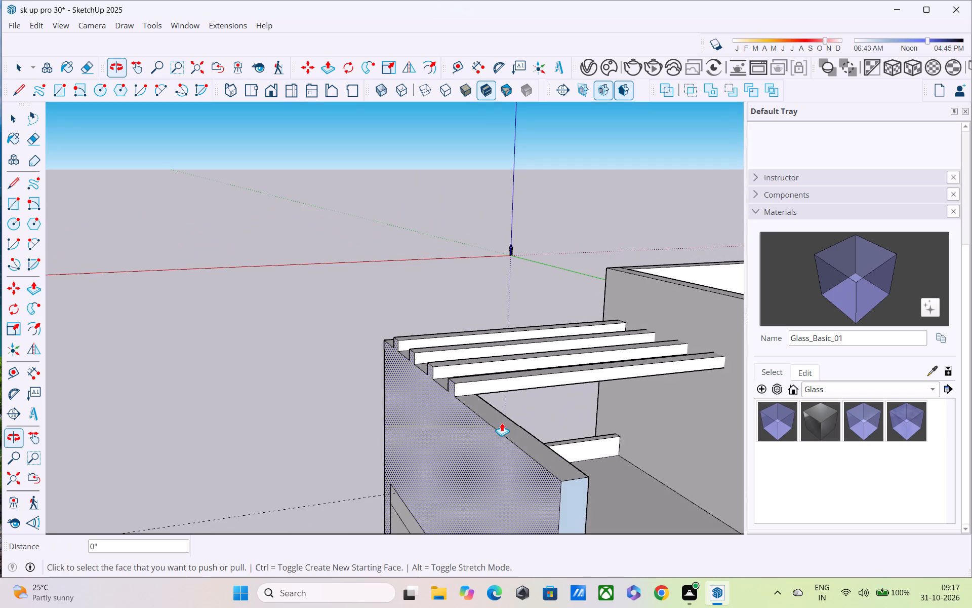
scroll(502, 422, "down", 1)
middle_click_drag(511, 451, 512, 507)
scroll(519, 480, "down", 1)
middle_click_drag(523, 500, 508, 445)
middle_click_drag(532, 496, 494, 396)
left_click(496, 432)
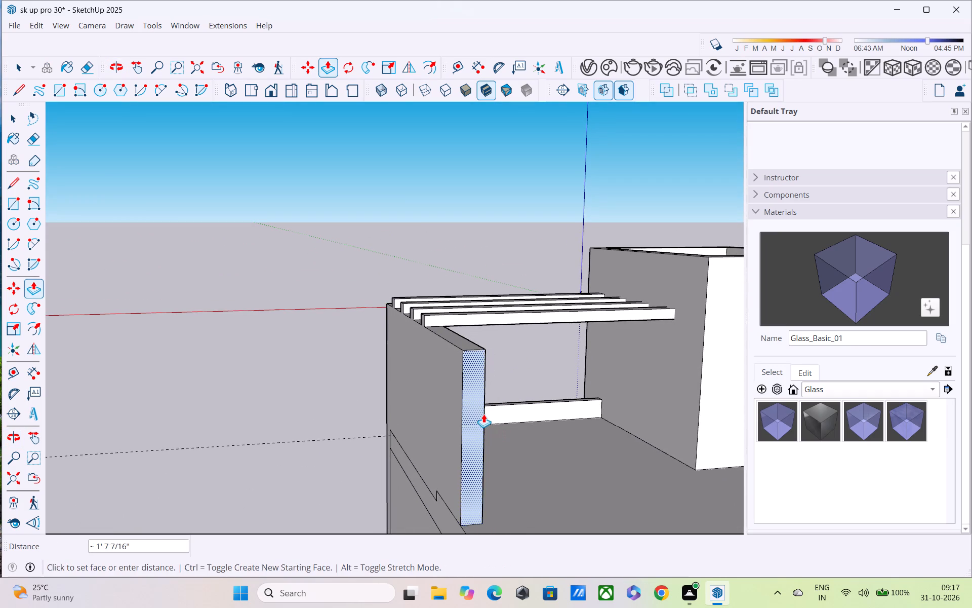
left_click(482, 411)
Push/Pull the side wall's top strip behind the rearmost beam upward by 6", level with the beam tops.
middle_click_drag(481, 411, 665, 500)
middle_click_drag(594, 427, 675, 432)
scroll(654, 416, "down", 1)
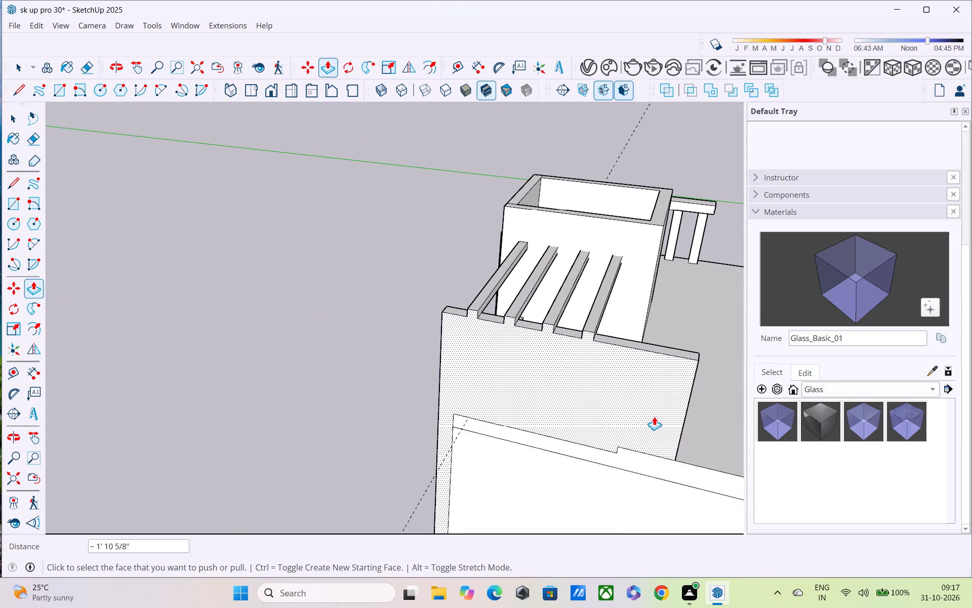
middle_click_drag(619, 405, 571, 368)
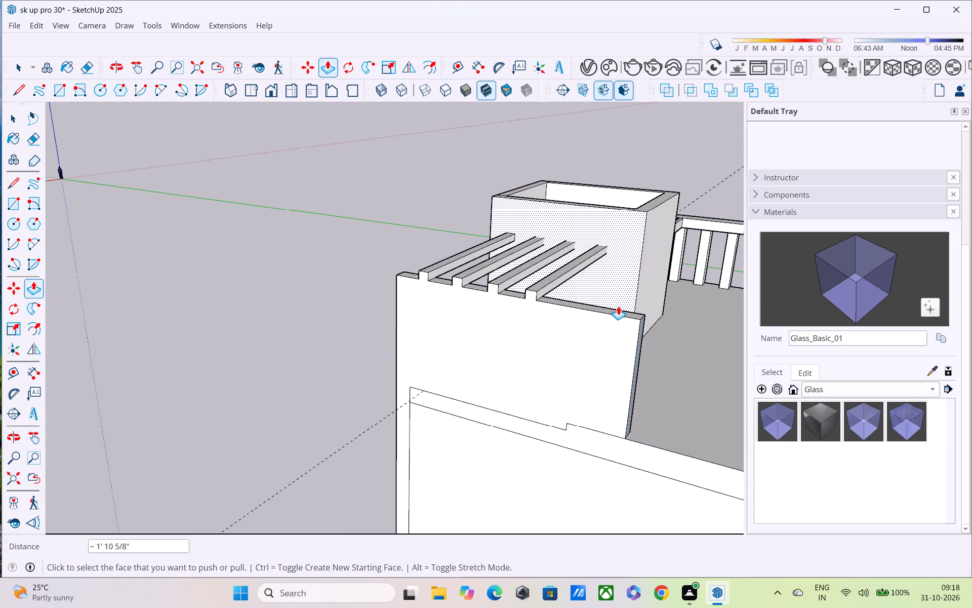
middle_click_drag(618, 313, 540, 384)
left_click(502, 439)
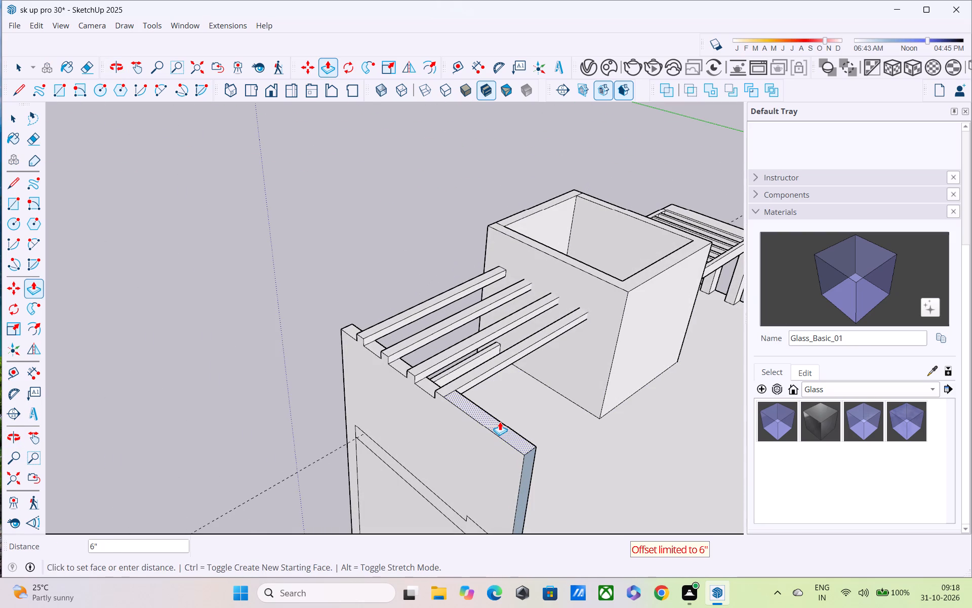
left_click(499, 421)
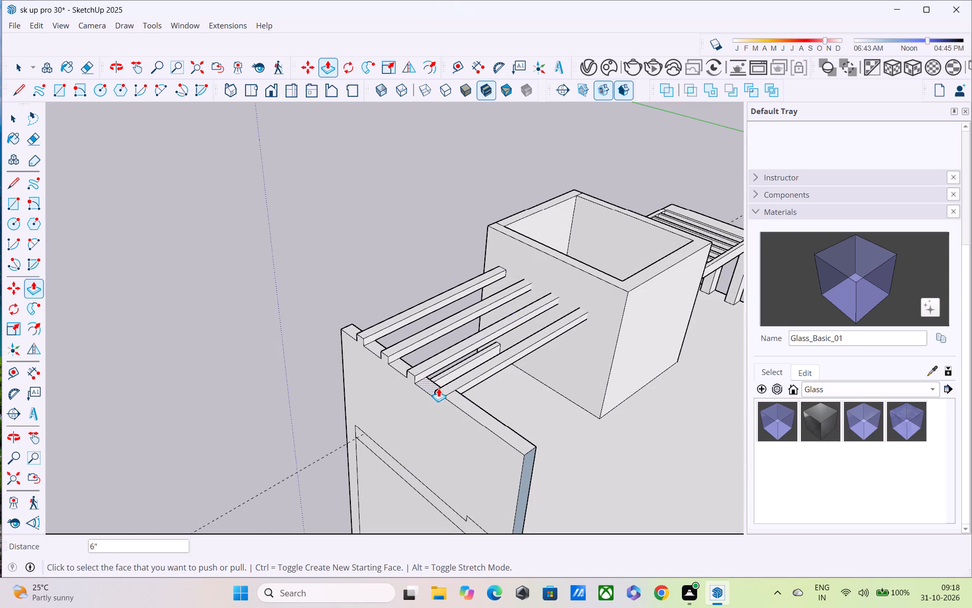
Raise the wall-top strips between the beams and at the front end by the same 6", flush with the beams.
middle_click_drag(438, 388, 517, 474)
scroll(510, 468, "up", 4)
double_click(497, 432)
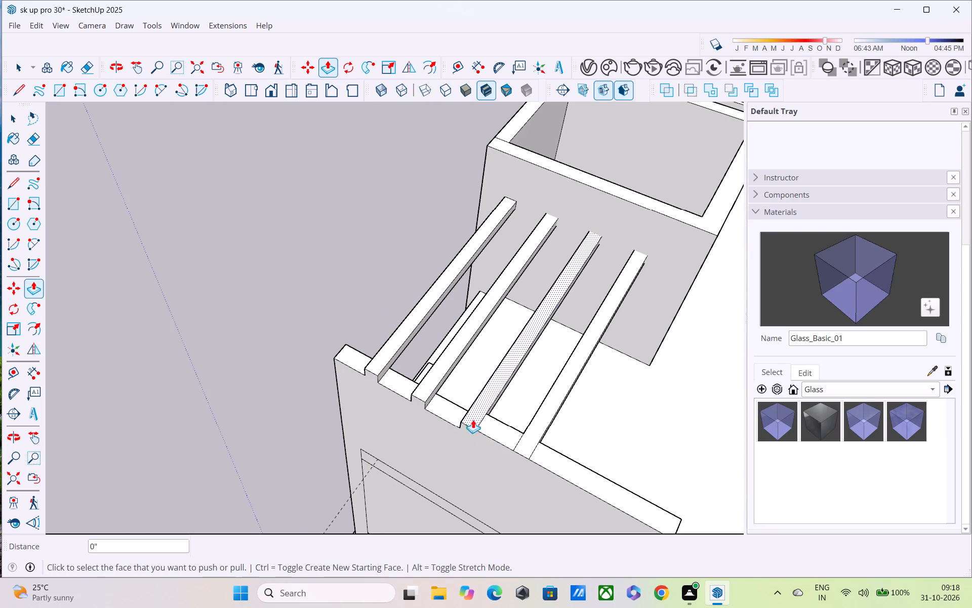
double_click(455, 406)
double_click(406, 376)
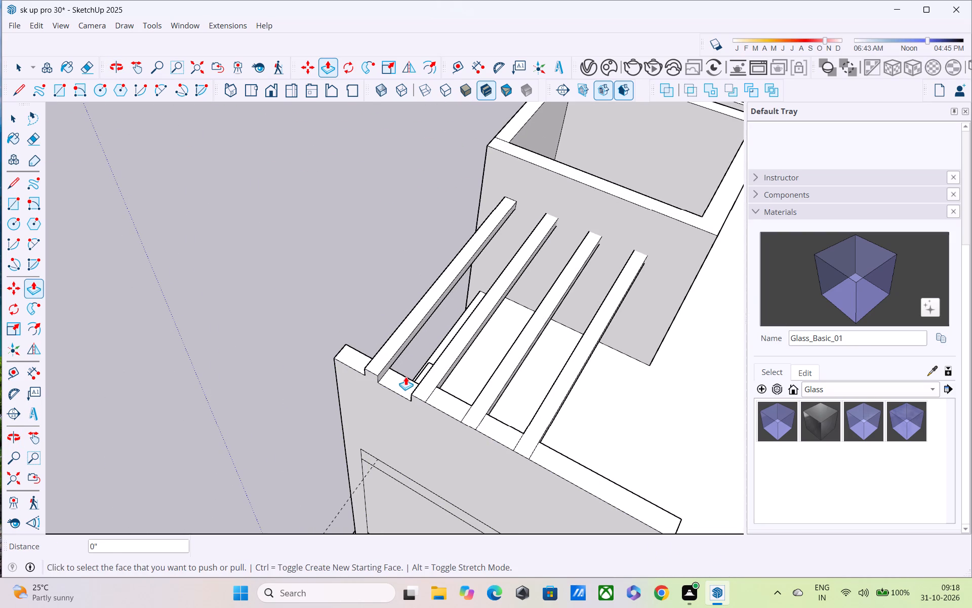
double_click(402, 384)
scroll(402, 384, "down", 1)
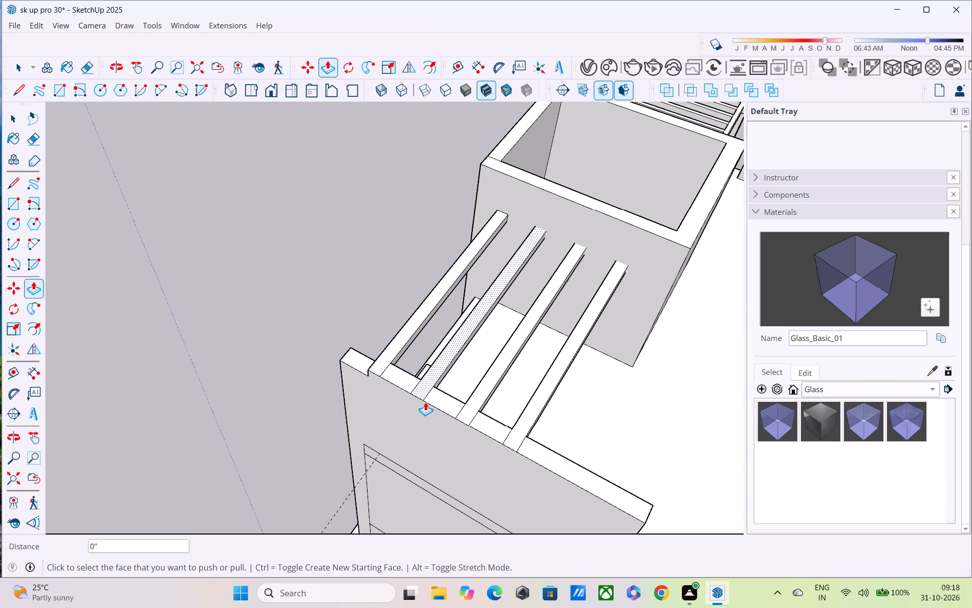
middle_click_drag(464, 408, 701, 347)
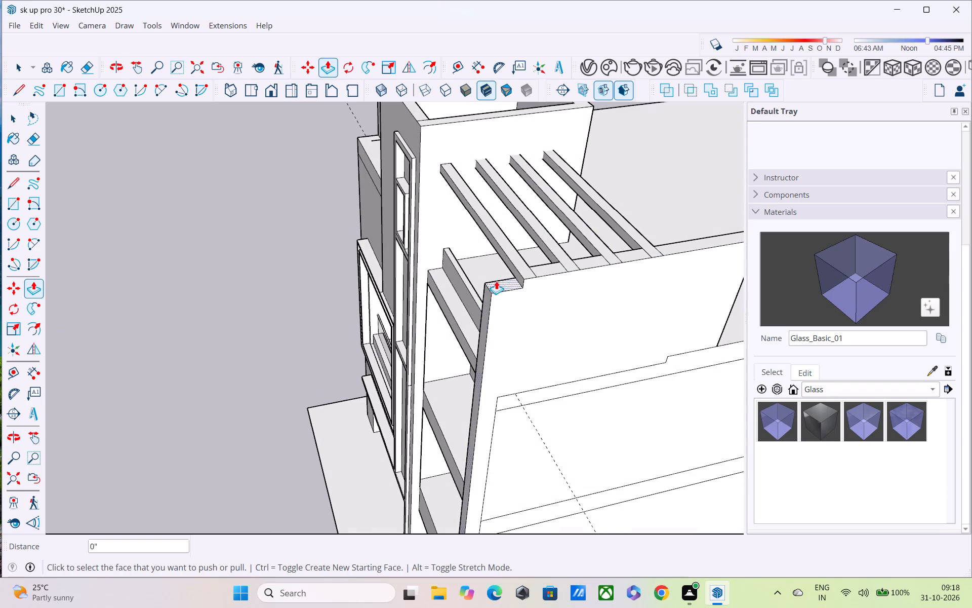
double_click(502, 286)
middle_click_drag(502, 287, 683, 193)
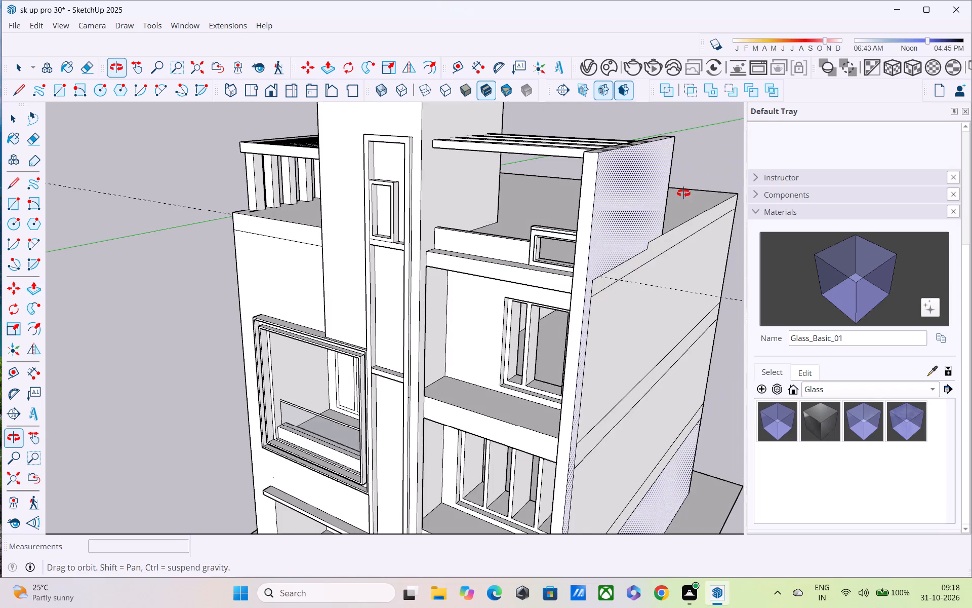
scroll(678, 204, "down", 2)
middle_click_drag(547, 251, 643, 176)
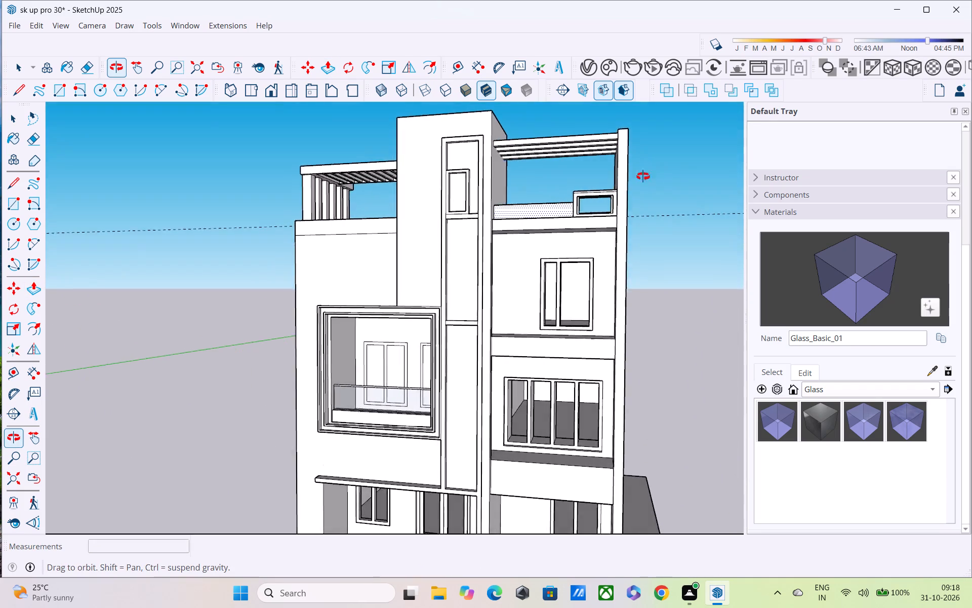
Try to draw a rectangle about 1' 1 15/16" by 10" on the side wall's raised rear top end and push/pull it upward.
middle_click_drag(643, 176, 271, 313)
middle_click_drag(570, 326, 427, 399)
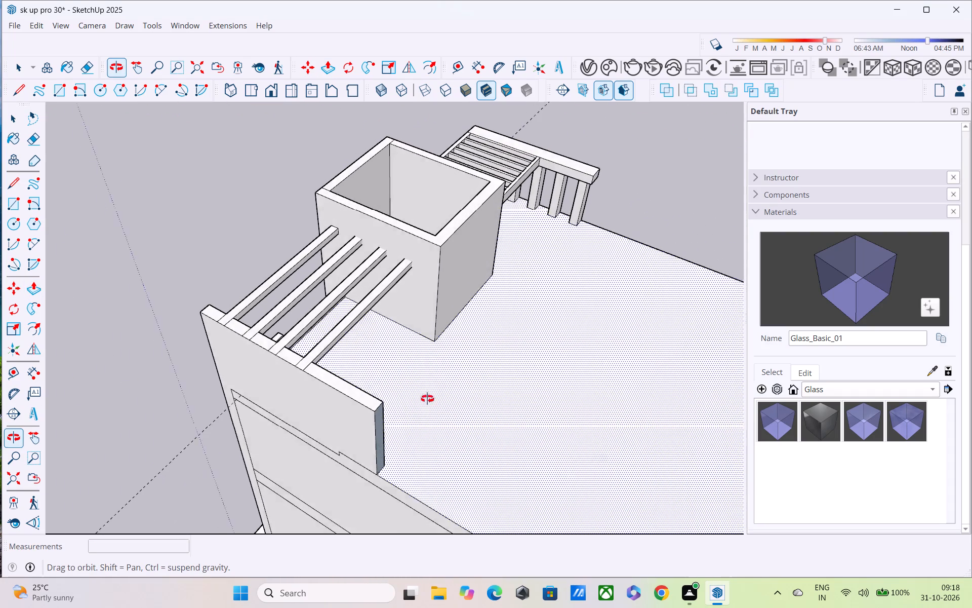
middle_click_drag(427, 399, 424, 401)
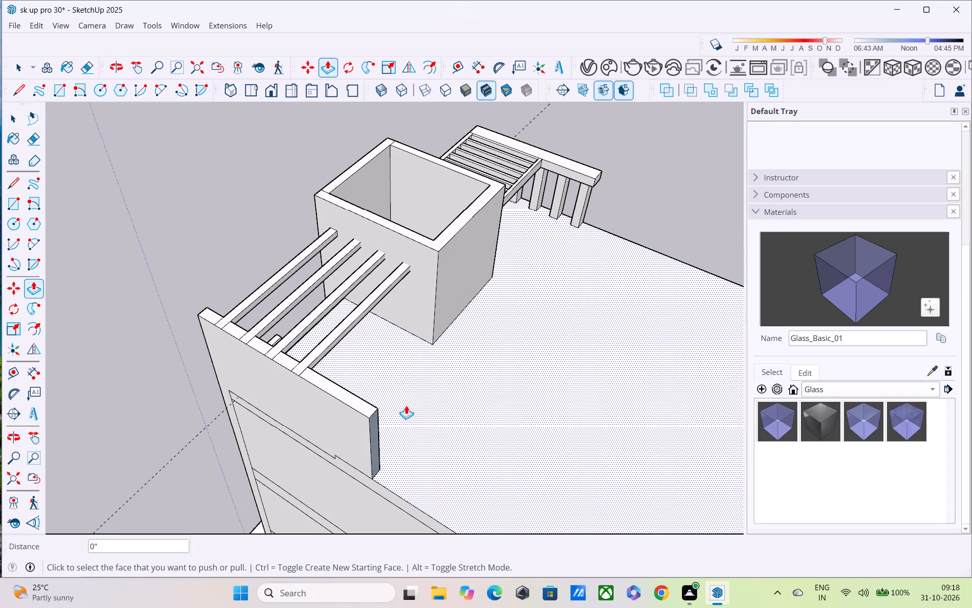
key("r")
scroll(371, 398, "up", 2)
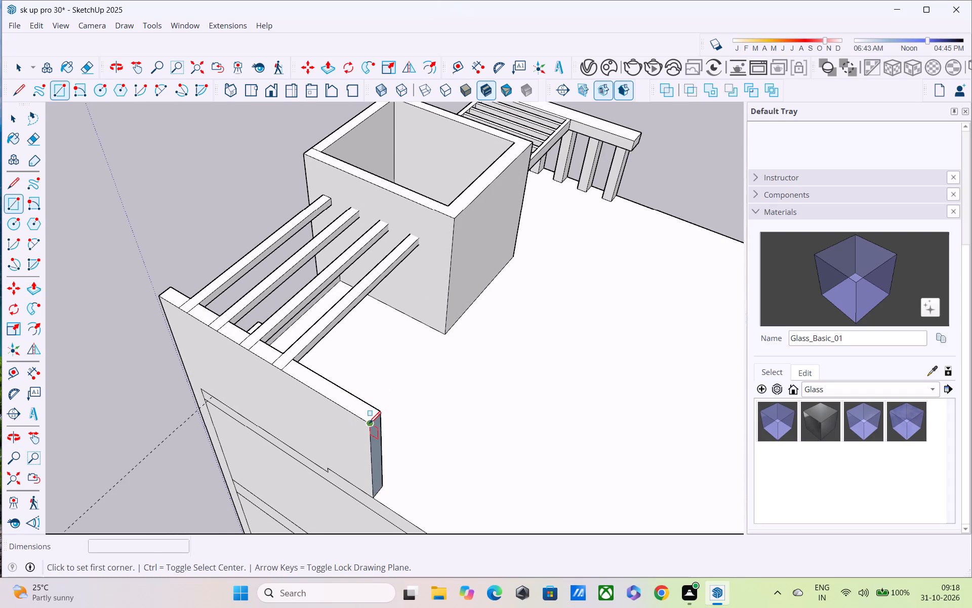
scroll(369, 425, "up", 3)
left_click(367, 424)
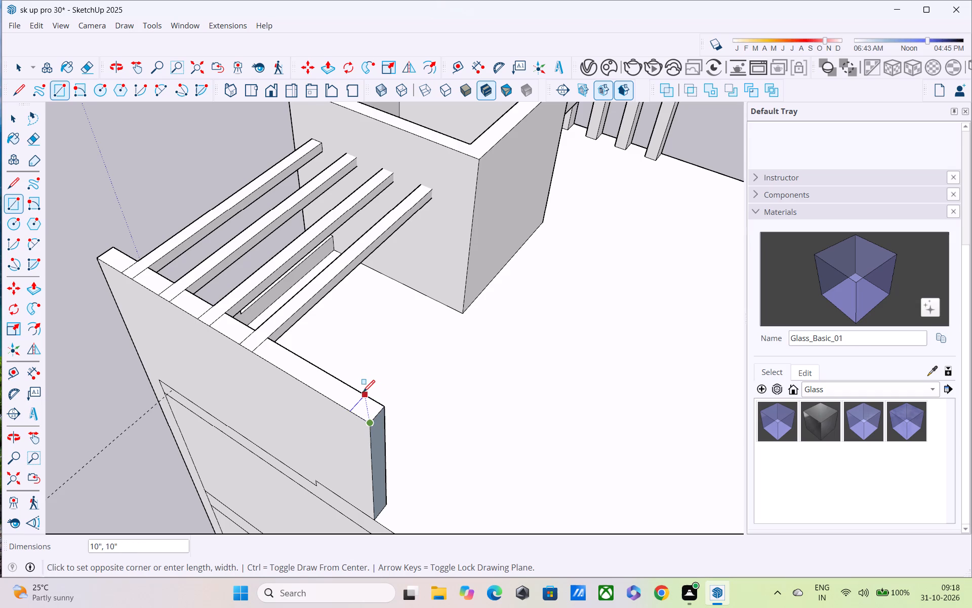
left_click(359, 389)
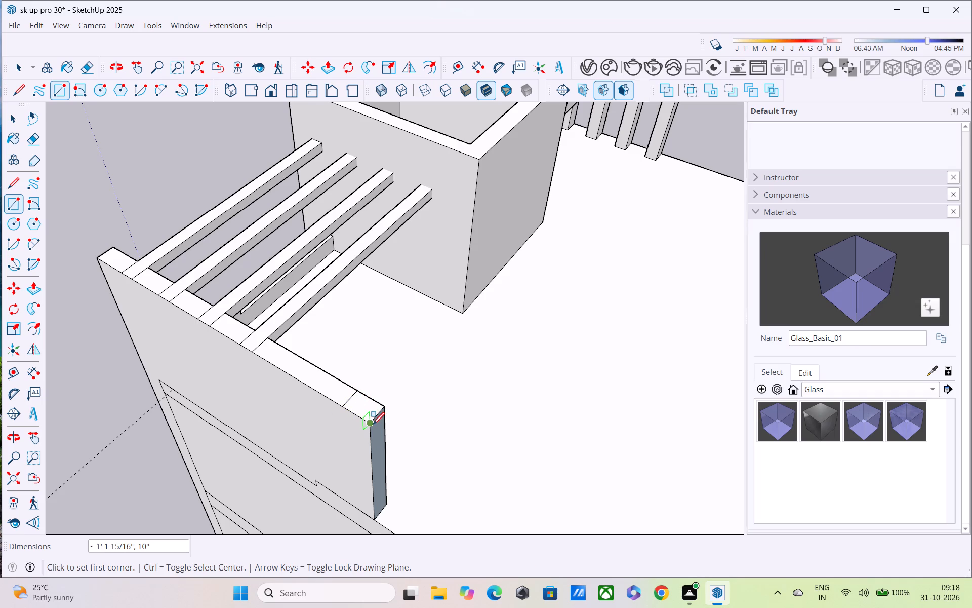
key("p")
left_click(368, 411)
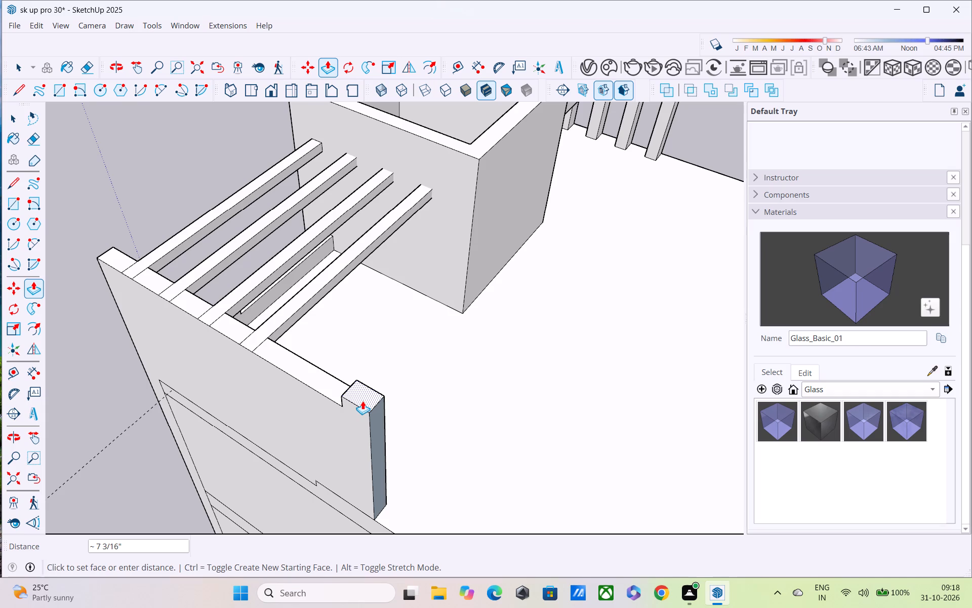
Undo the rear-end block, its rectangle and the earlier 6" raises of the side wall's top strips between and behind the beams.
key("ctrl+z")
key("ctrl+z")
key("ctrl+z")
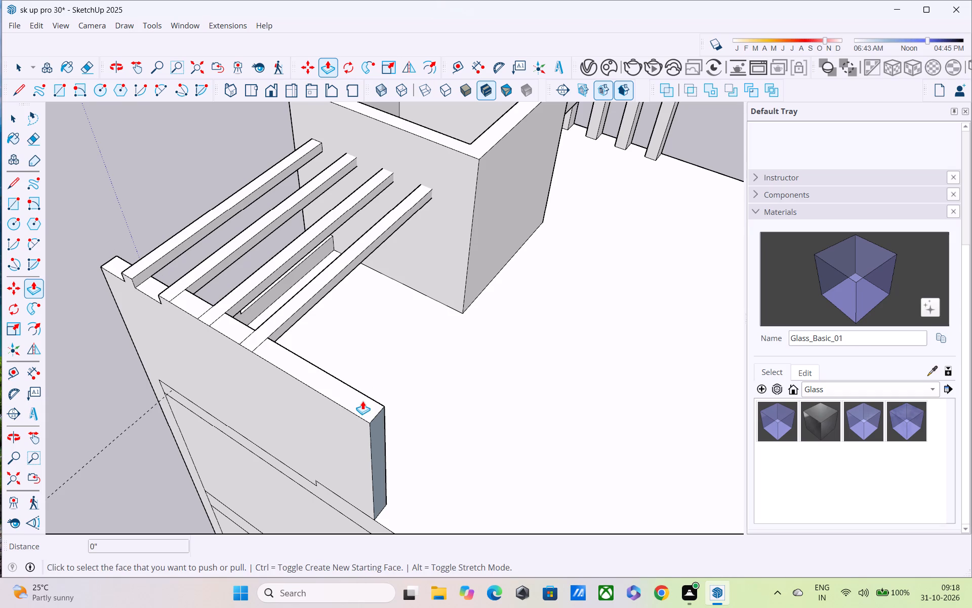
key("ctrl+z")
key("ctrl+z")
key("ctrl+z")
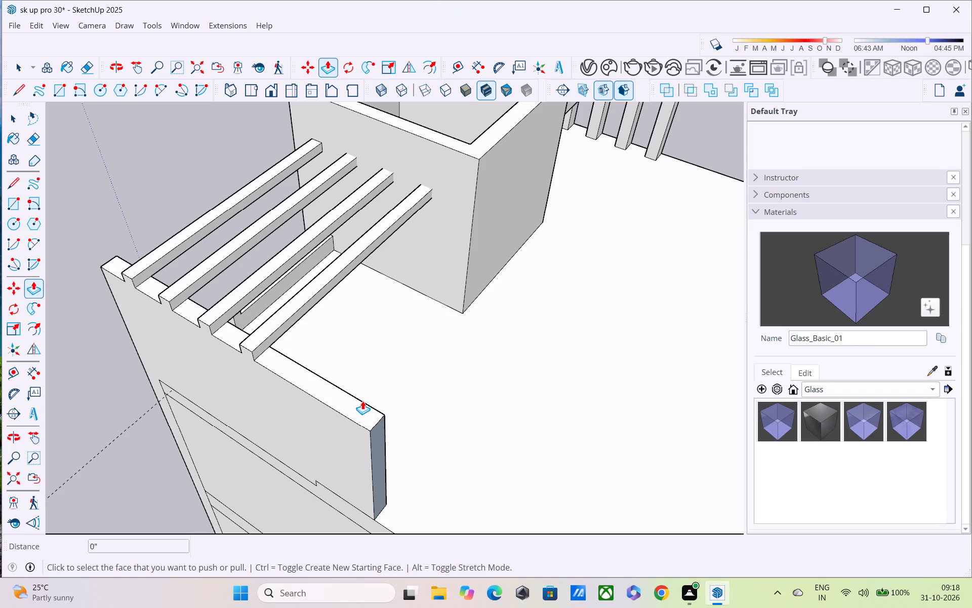
Draw a 10" by 10" square on the side wall's rear top end and push/pull it up 6".
key("r")
scroll(362, 401, "up", 2)
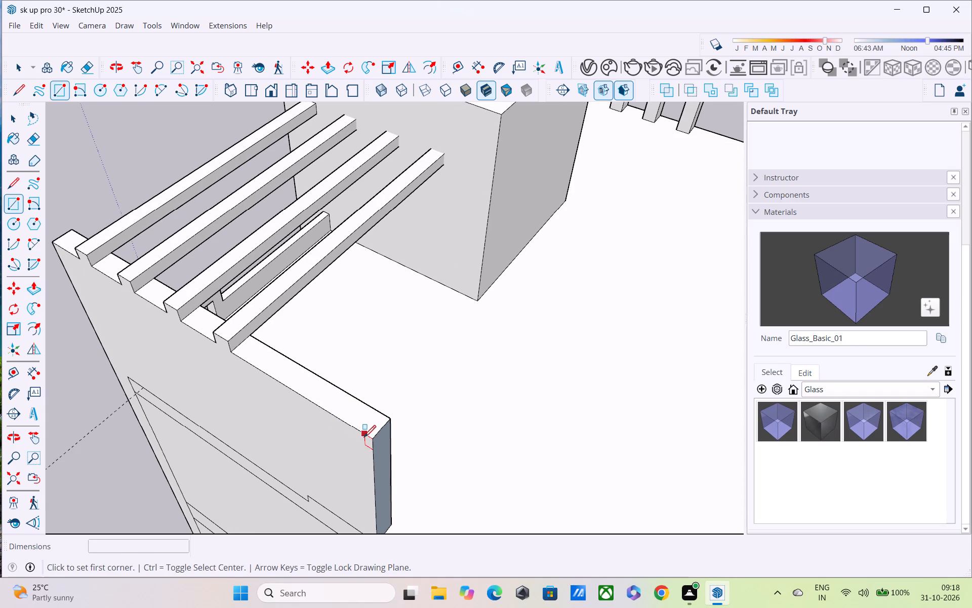
left_click(378, 438)
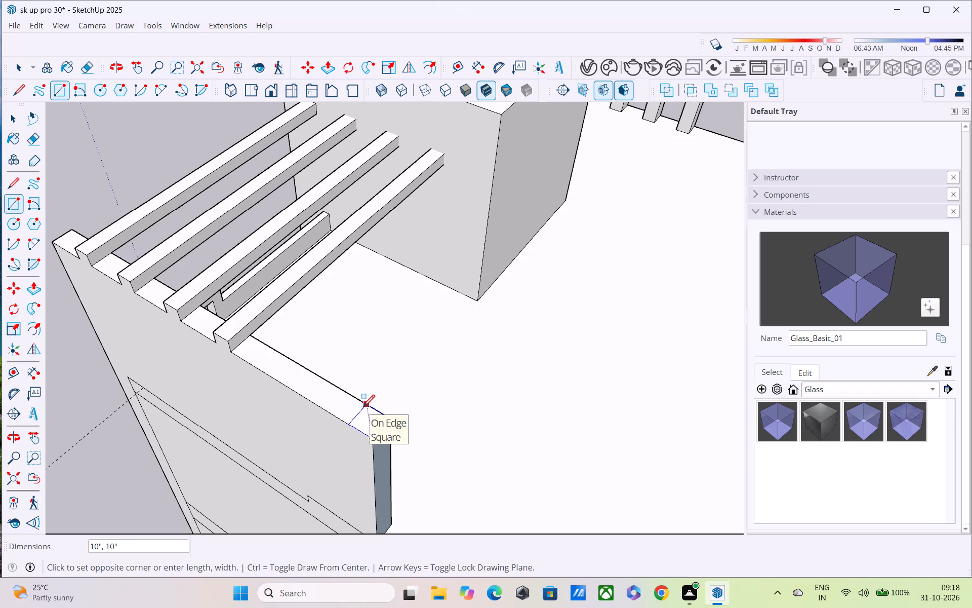
left_click(363, 408)
key("p")
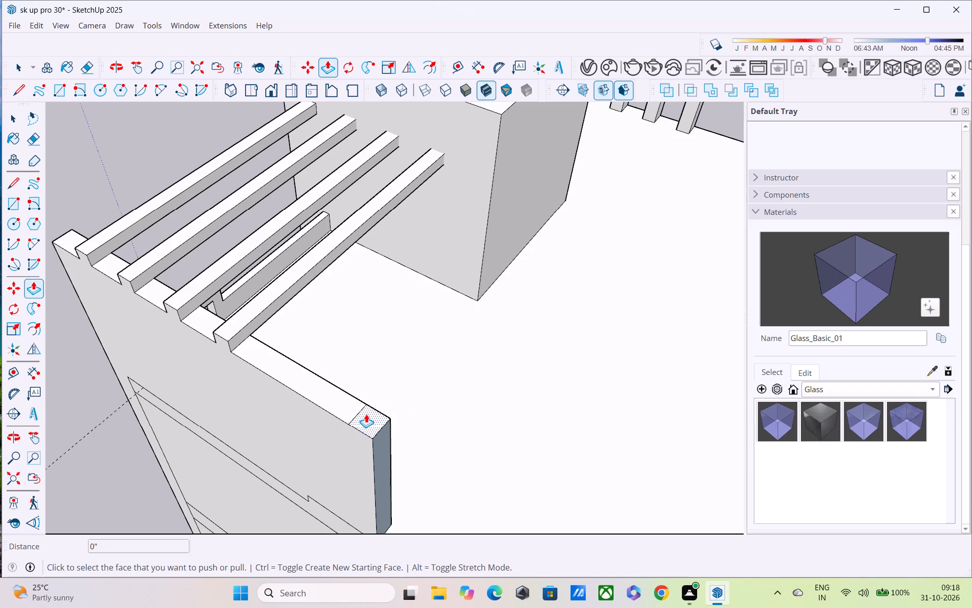
left_click(366, 414)
type("6\"")
key("Return")
Draw a 10" line under the raised end block's inner side and push/pull that face about 12' 7 13/16" into a rear beam.
middle_click_drag(363, 402, 257, 377)
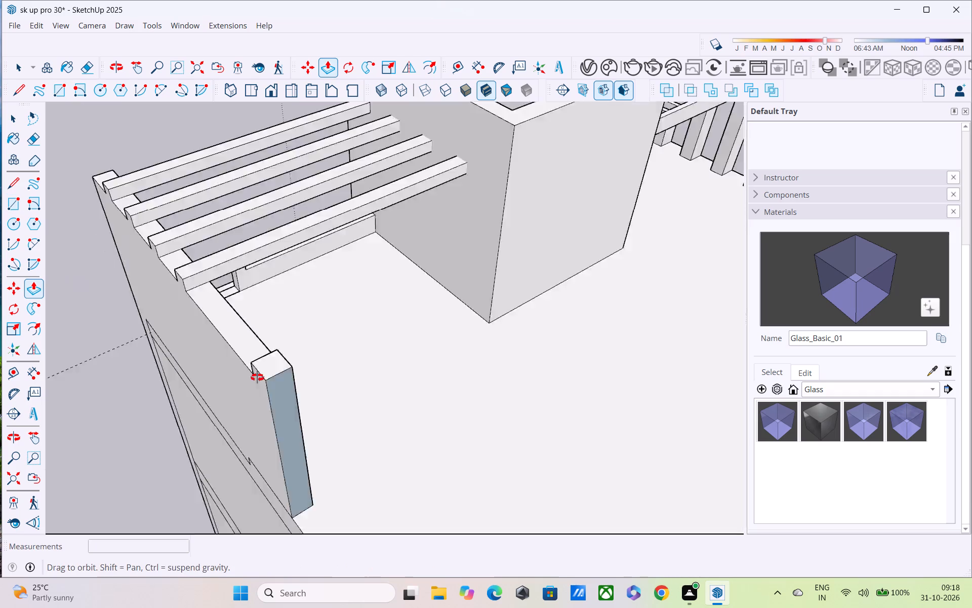
middle_click_drag(257, 377, 85, 295)
middle_click_drag(93, 304, 178, 411, "shift")
middle_click_drag(209, 410, 84, 348)
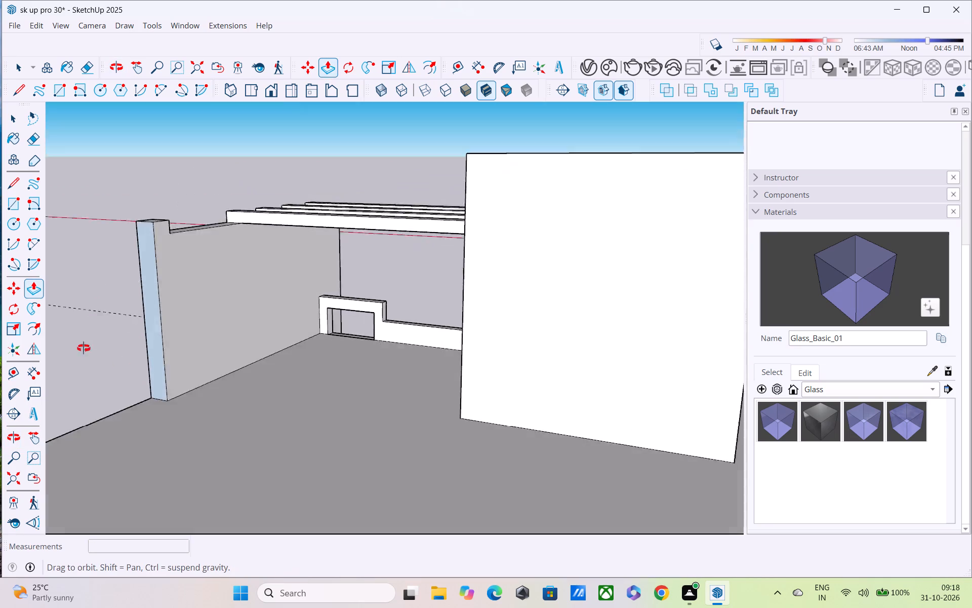
middle_click_drag(84, 348, 112, 453)
key("l")
scroll(181, 375, "up", 2)
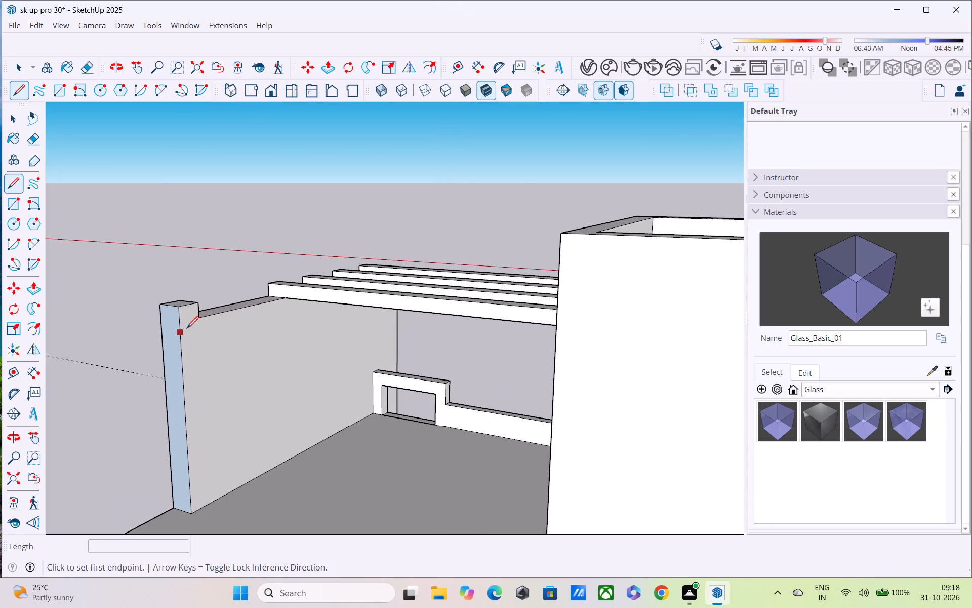
left_click(199, 317)
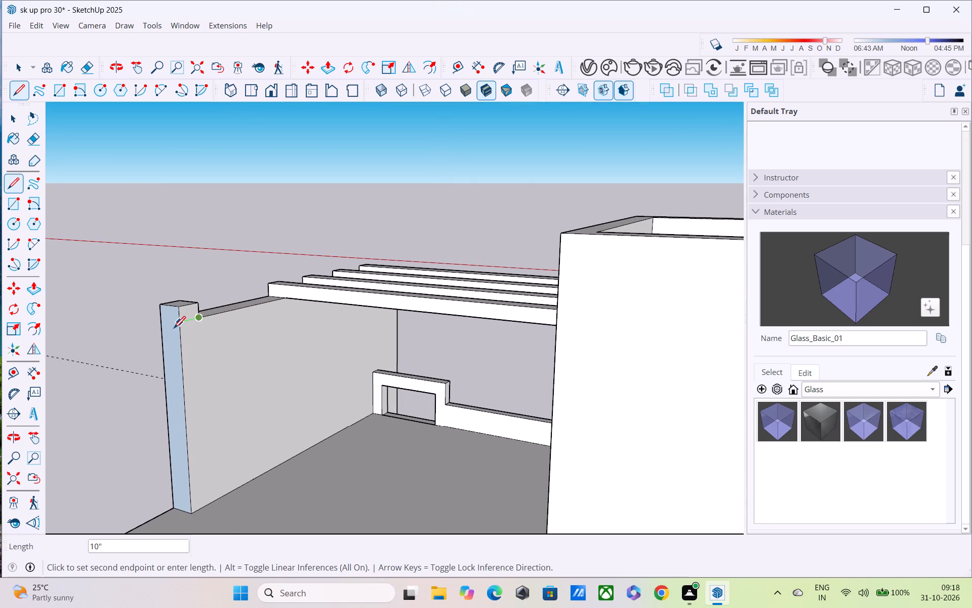
left_click(173, 329)
key("p")
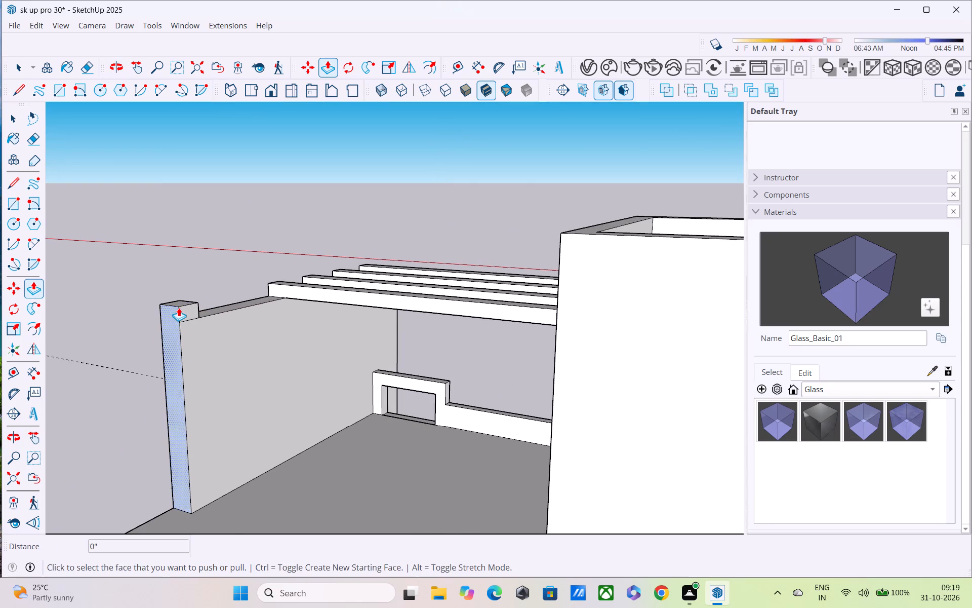
left_click(181, 310)
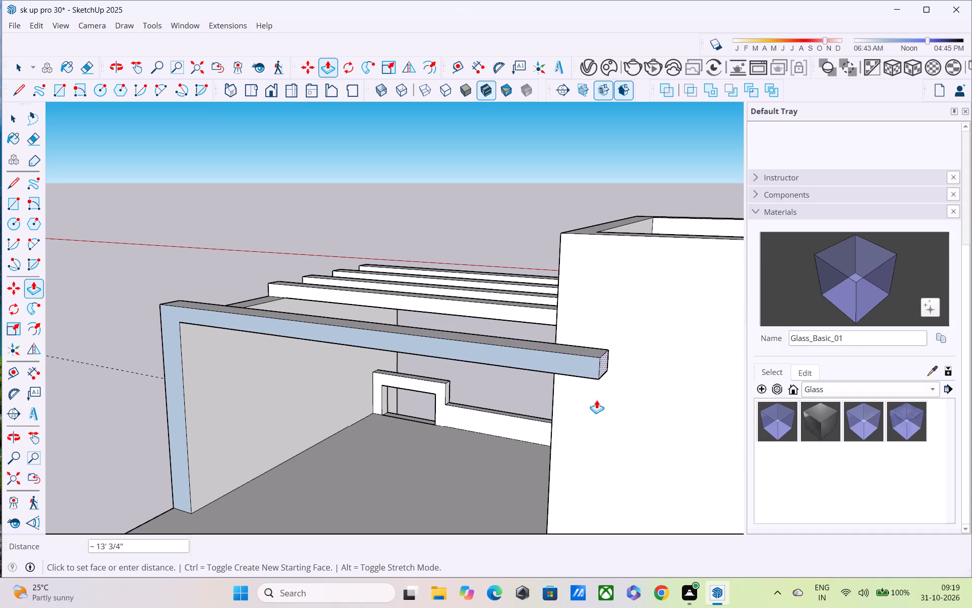
left_click(578, 391)
Draw a 6" line across the rear beam's inner side near its free end and push/pull that end strip about 2' 3 3/8" to the tower.
middle_click_drag(582, 388, 388, 412)
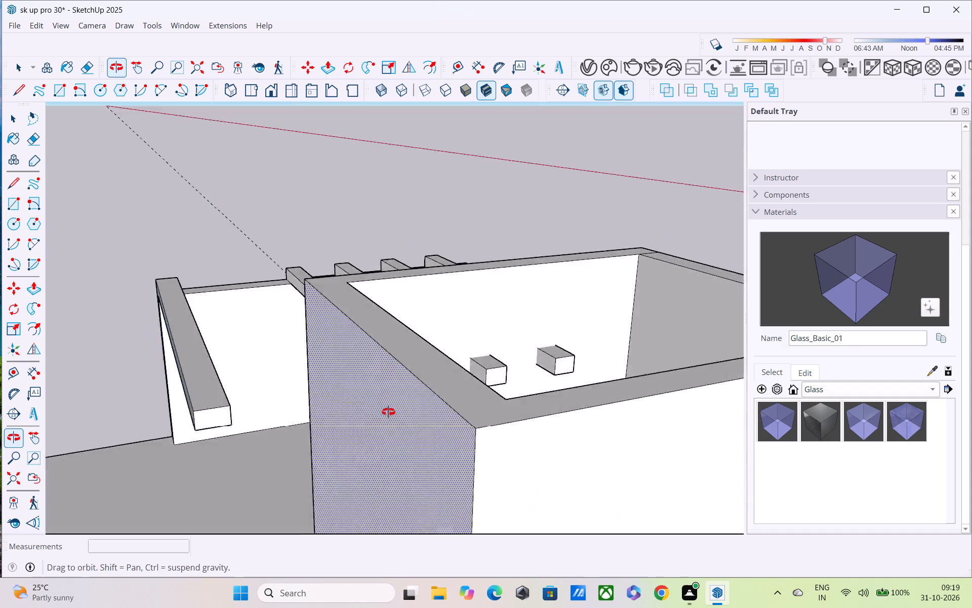
middle_click_drag(388, 412, 343, 379)
middle_click_drag(342, 402, 394, 464)
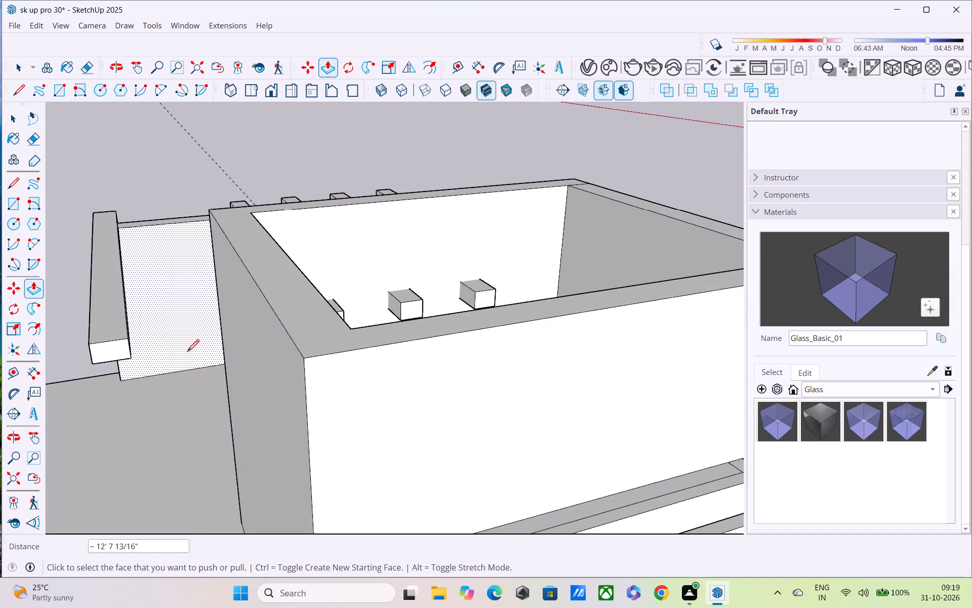
key("l")
scroll(158, 339, "up", 3)
middle_click_drag(142, 334, 178, 367, "shift")
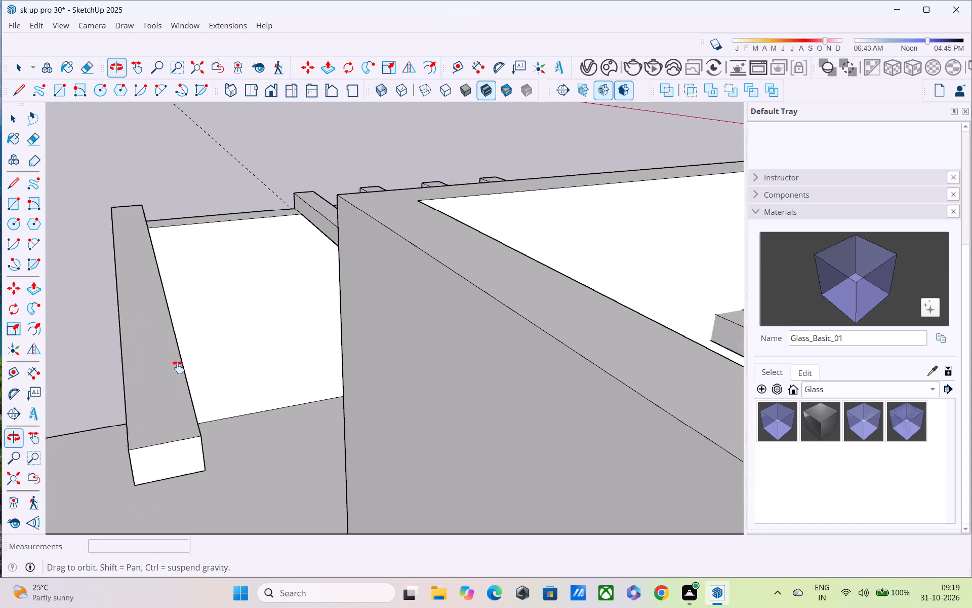
middle_click_drag(178, 367, 174, 354, "shift")
scroll(180, 373, "up", 3)
middle_click_drag(178, 372, 111, 319)
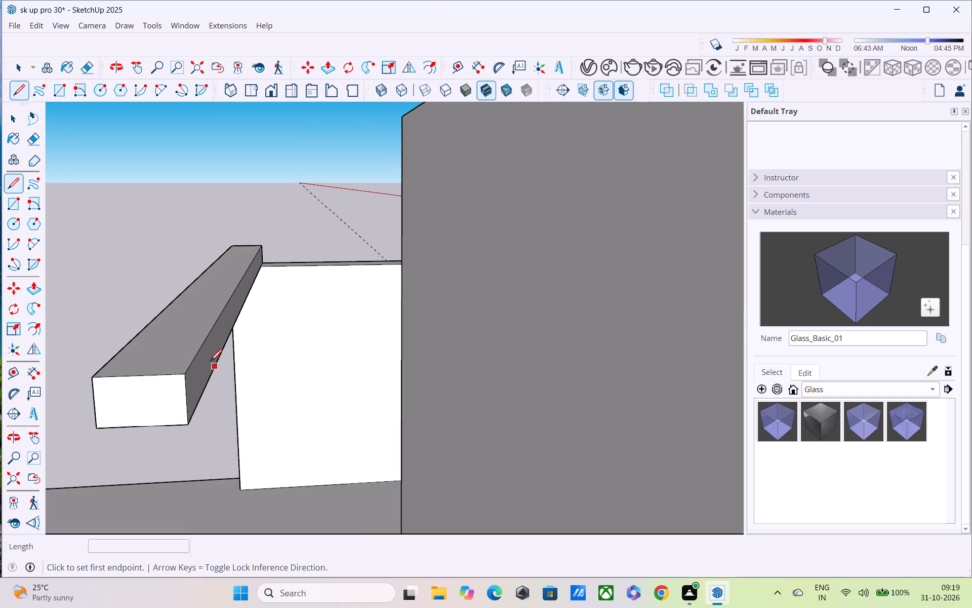
left_click(193, 362)
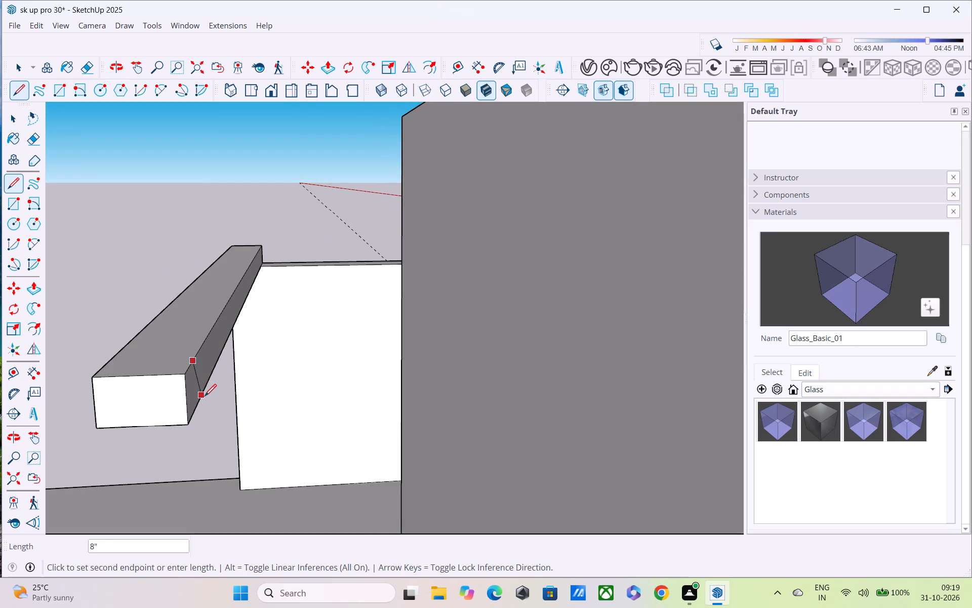
left_click(201, 406)
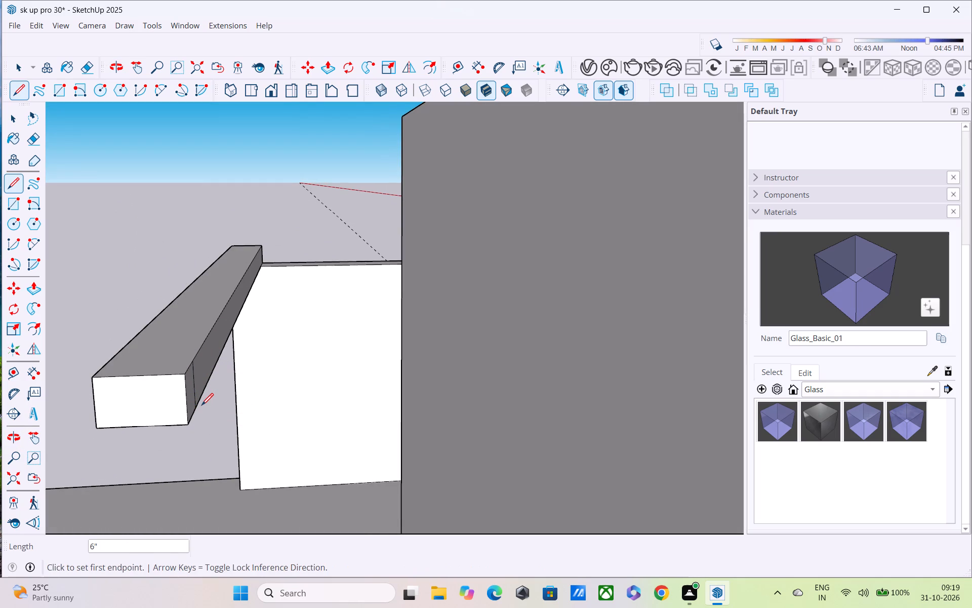
key("p")
left_click(192, 391)
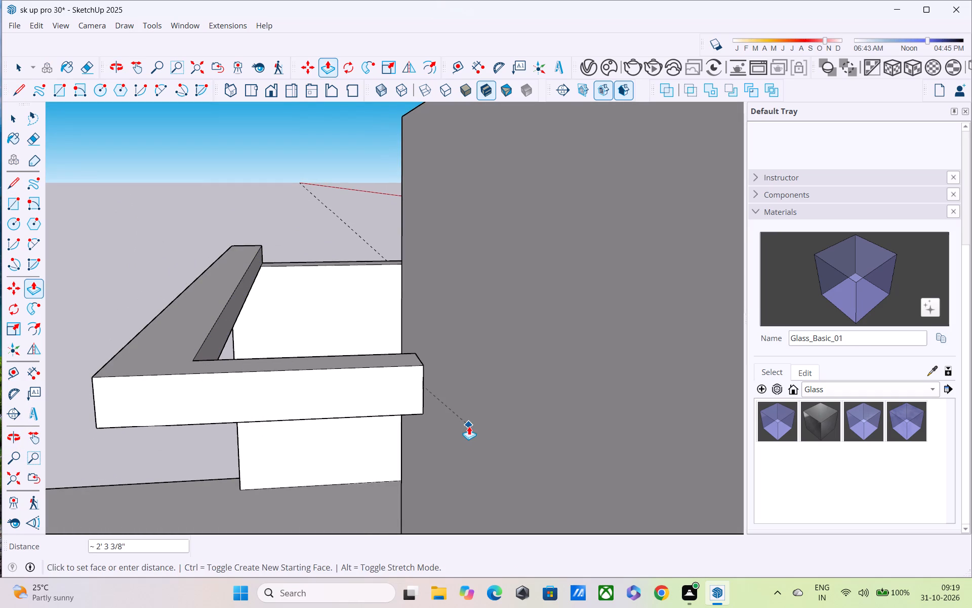
left_click(468, 425)
Reverse the blue outer face shared by the new rear beam and the side wall's end.
middle_click_drag(240, 413, 576, 402)
scroll(459, 395, "down", 6)
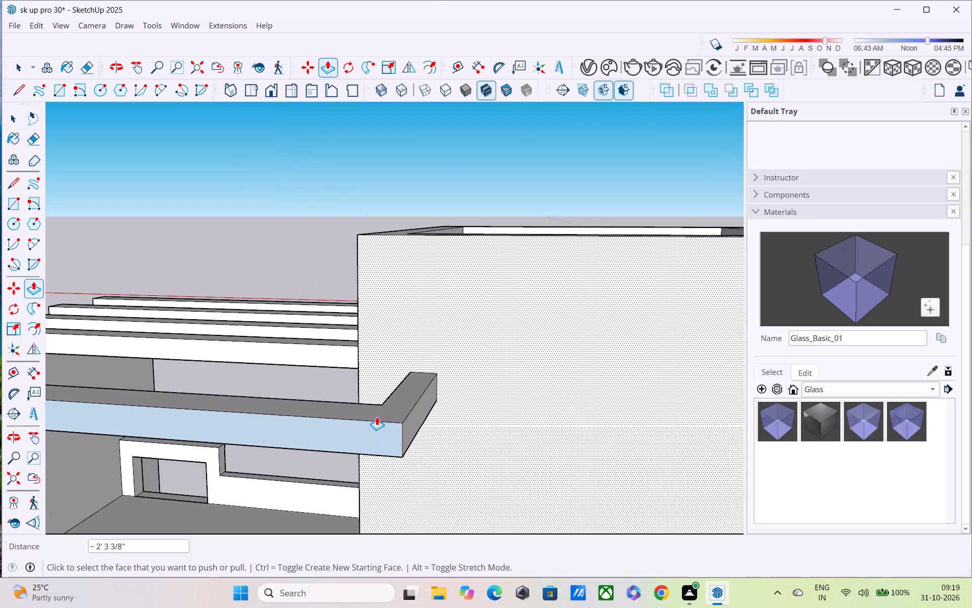
middle_click_drag(277, 514, 444, 444)
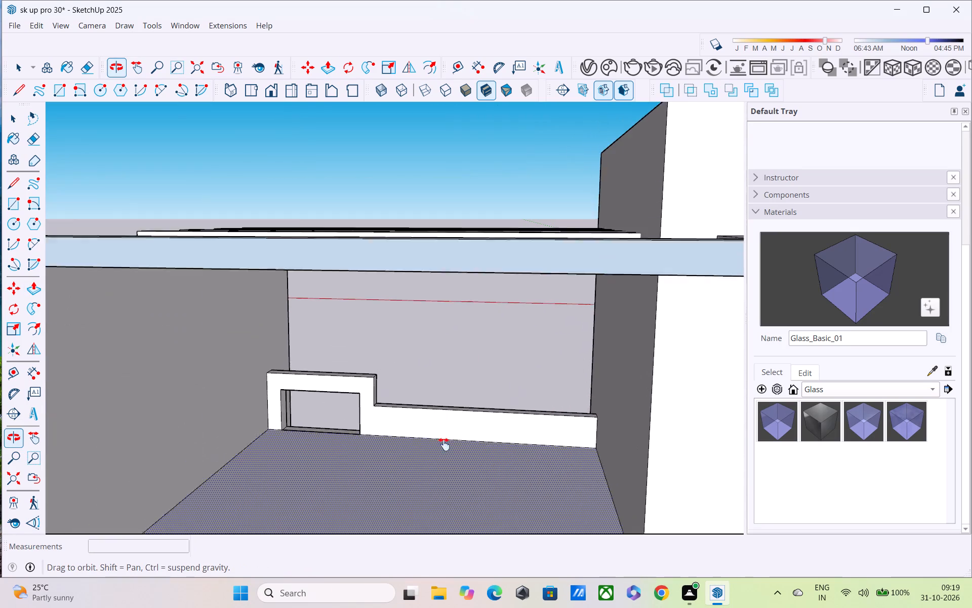
middle_click_drag(444, 444, 442, 453)
key("space")
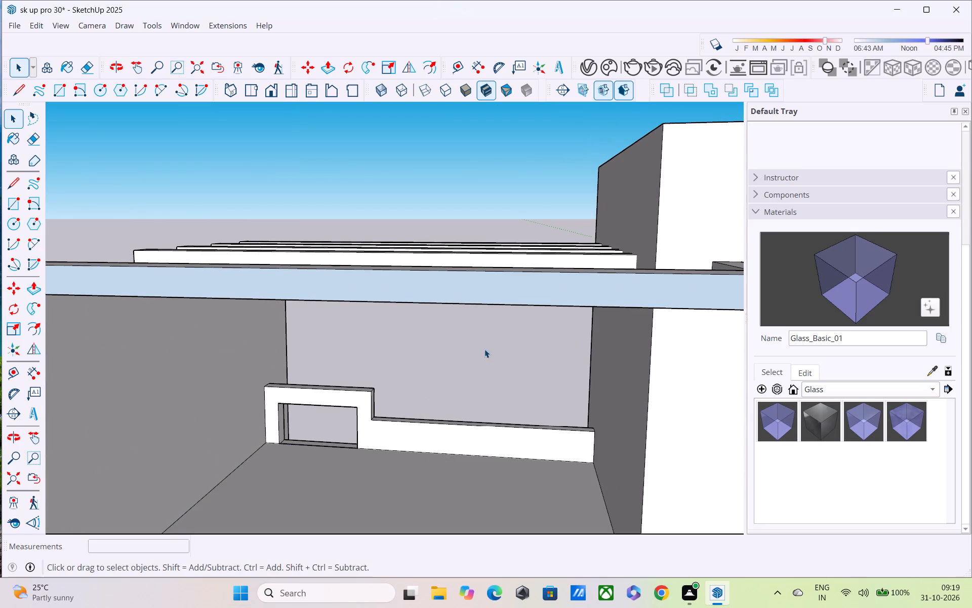
left_click(485, 291)
right_click(485, 296)
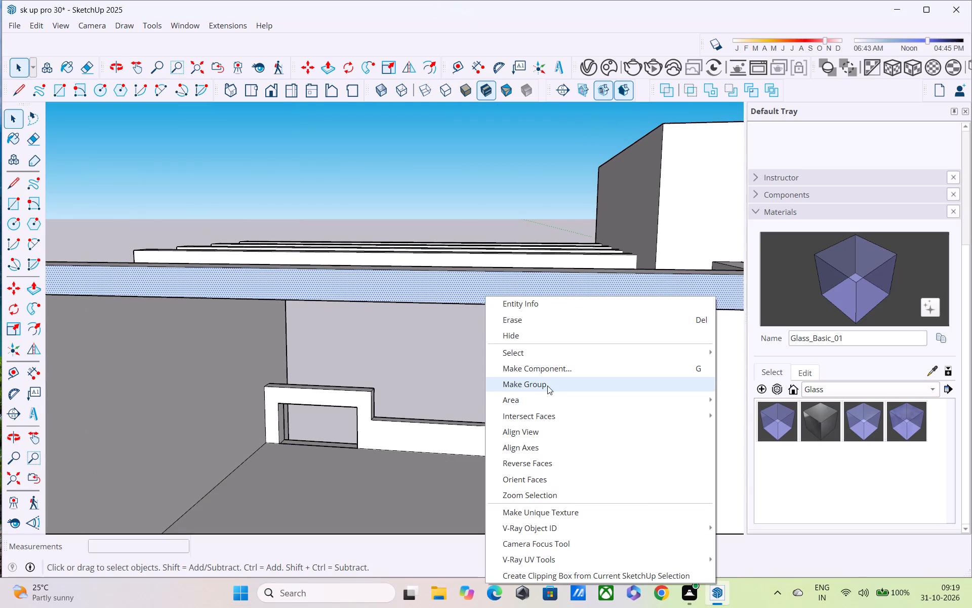
left_click(545, 463)
Push/Pull the side wall's top strip between the last slat beam and the rear beam up 6", flush with the beam tops.
scroll(401, 328, "down", 3)
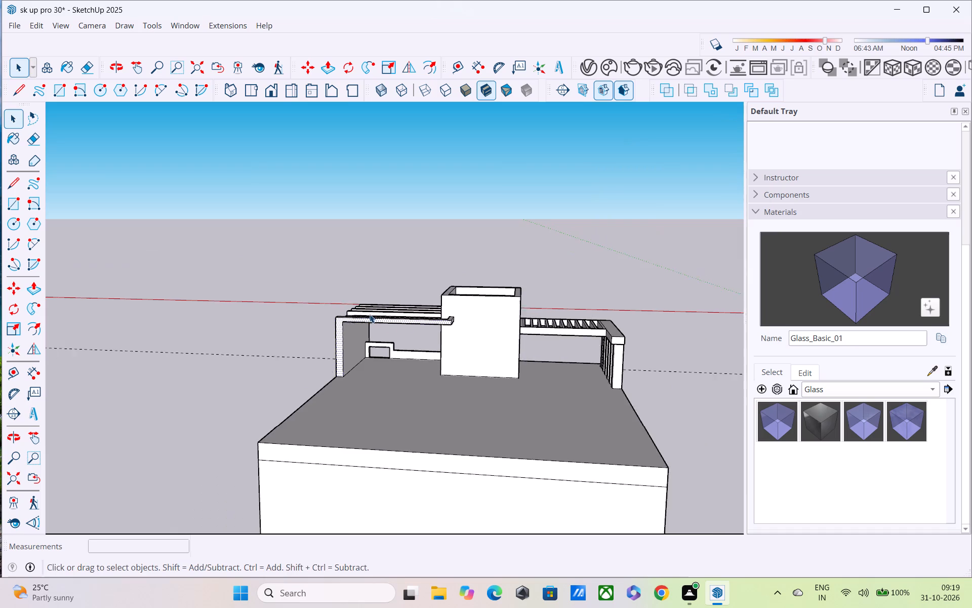
middle_click_drag(378, 317, 750, 247)
scroll(613, 238, "up", 1)
middle_click_drag(660, 272, 690, 294)
middle_click_drag(626, 335, 702, 381)
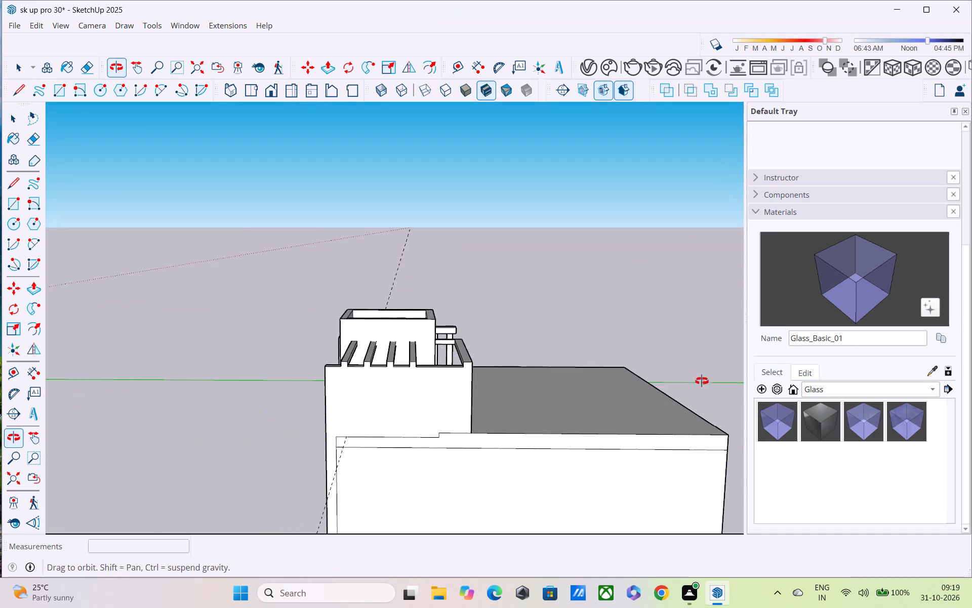
middle_click_drag(702, 381, 702, 382)
scroll(519, 328, "up", 3)
middle_click_drag(488, 344, 559, 325)
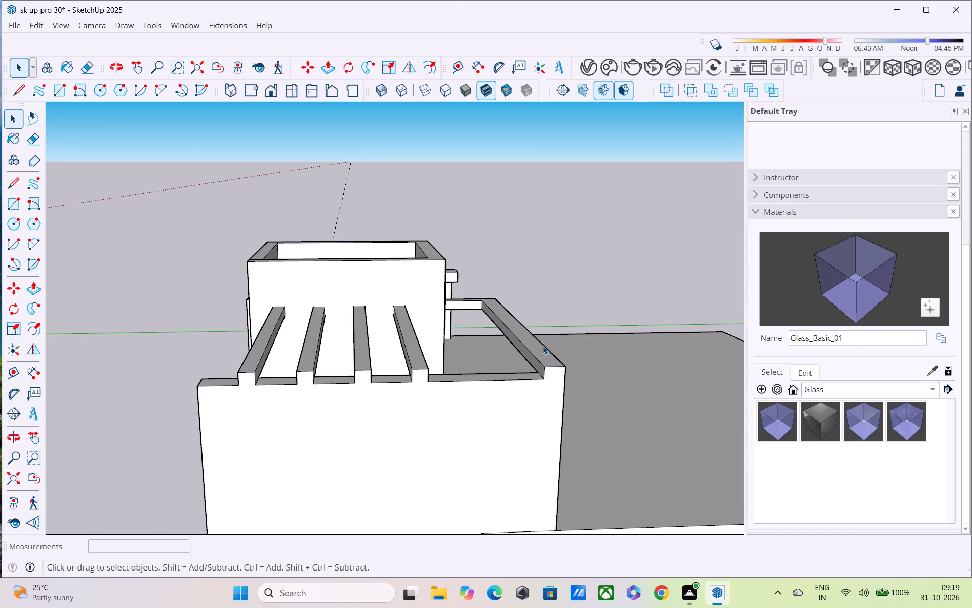
key("p")
scroll(502, 370, "up", 2)
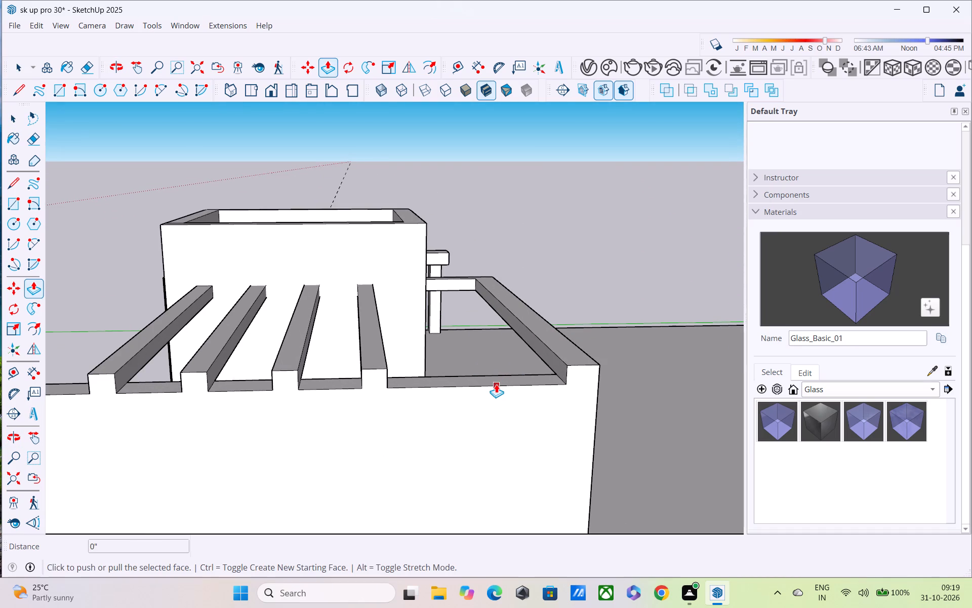
middle_click_drag(496, 385, 495, 420)
key("space")
left_click(494, 421)
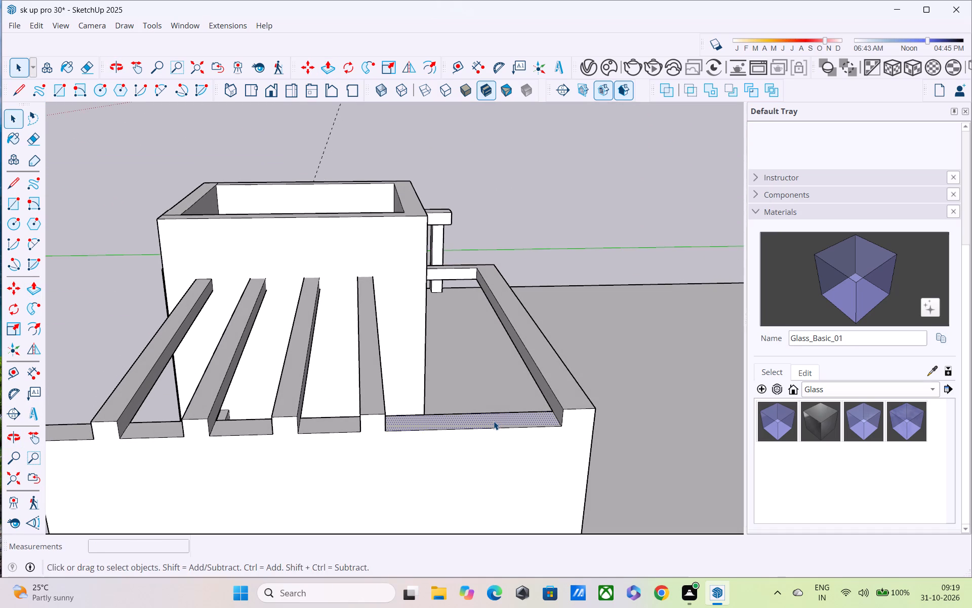
key("p")
left_click(494, 421)
left_click(534, 407)
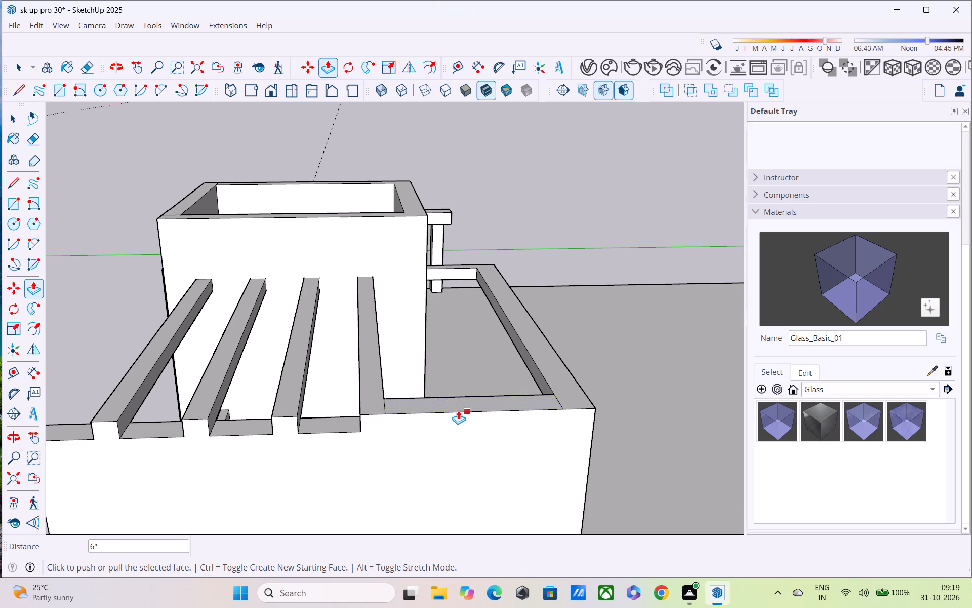
middle_click_drag(436, 410, 515, 414)
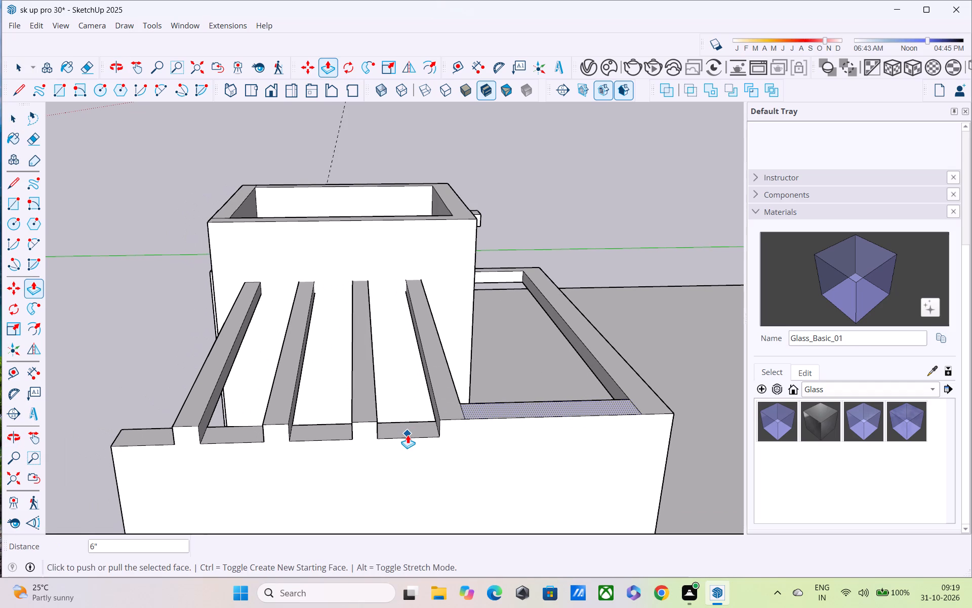
Push/Pull the four remaining low strips along the side wall's top up 6", flush with the slat beam tops.
key("space")
left_click(408, 435)
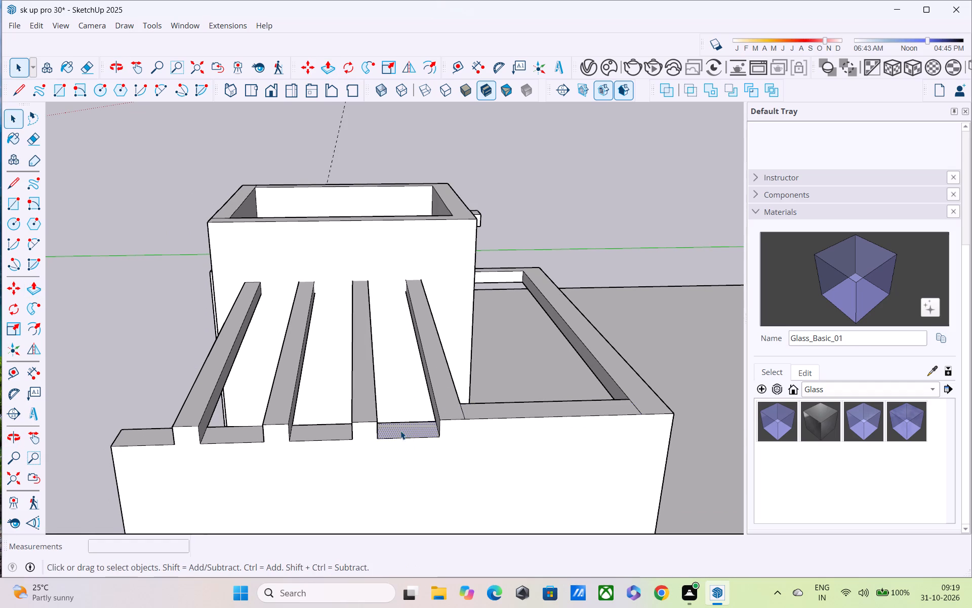
key("p")
left_click(394, 425)
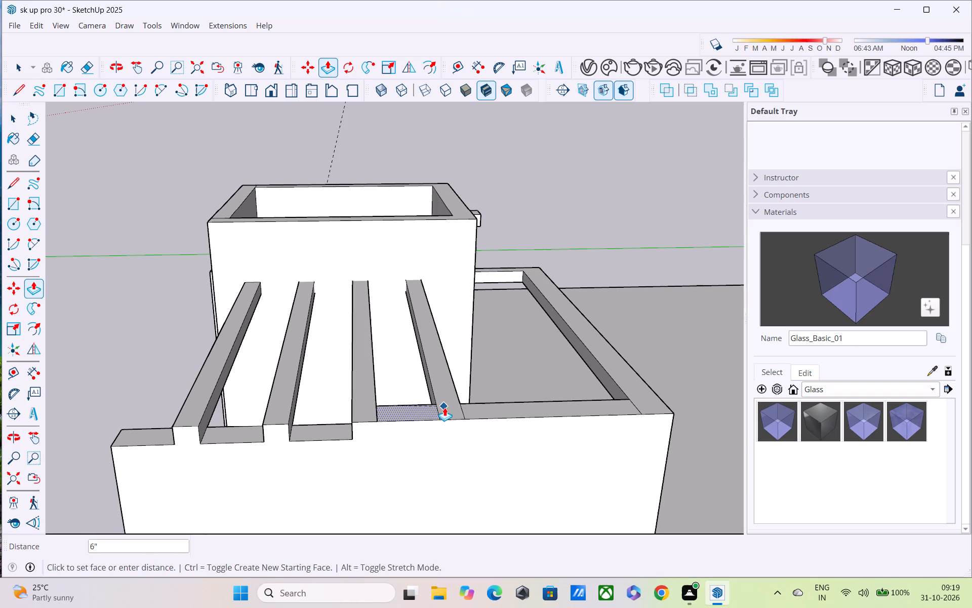
left_click(444, 407)
scroll(409, 411, "down", 2)
middle_click_drag(423, 422, 588, 399, "shift")
key("space")
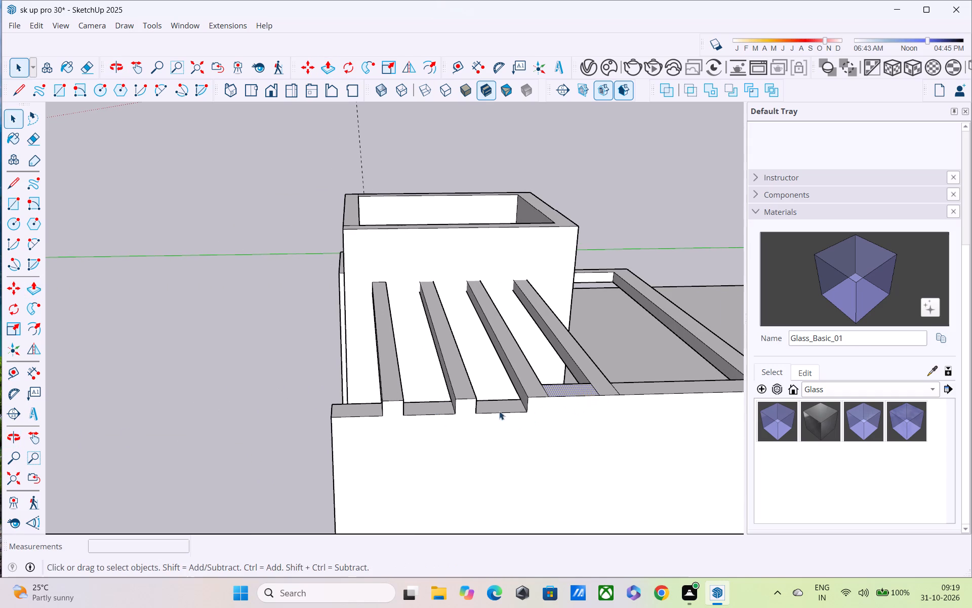
left_click(496, 407)
key("p")
double_click(496, 407)
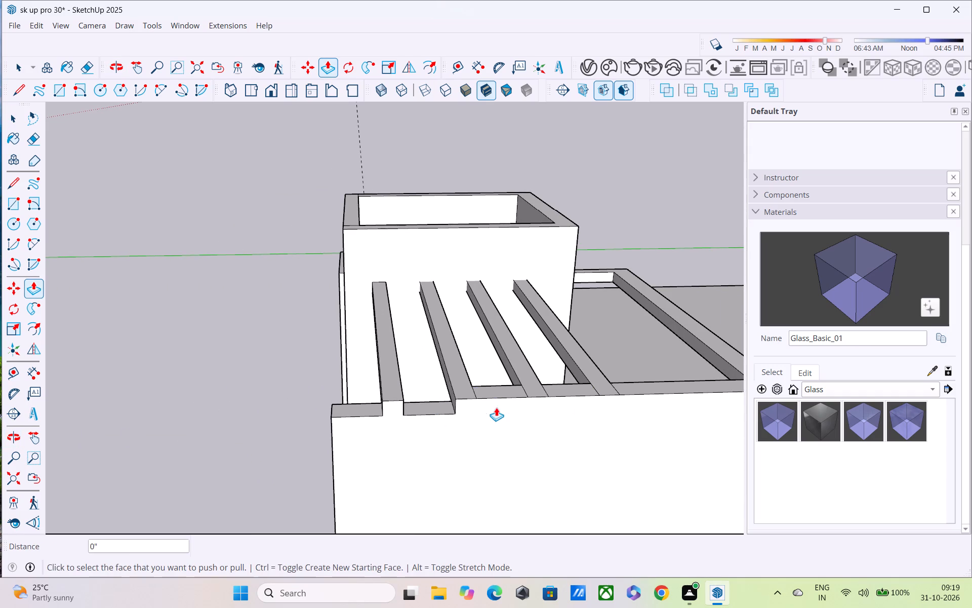
double_click(437, 406)
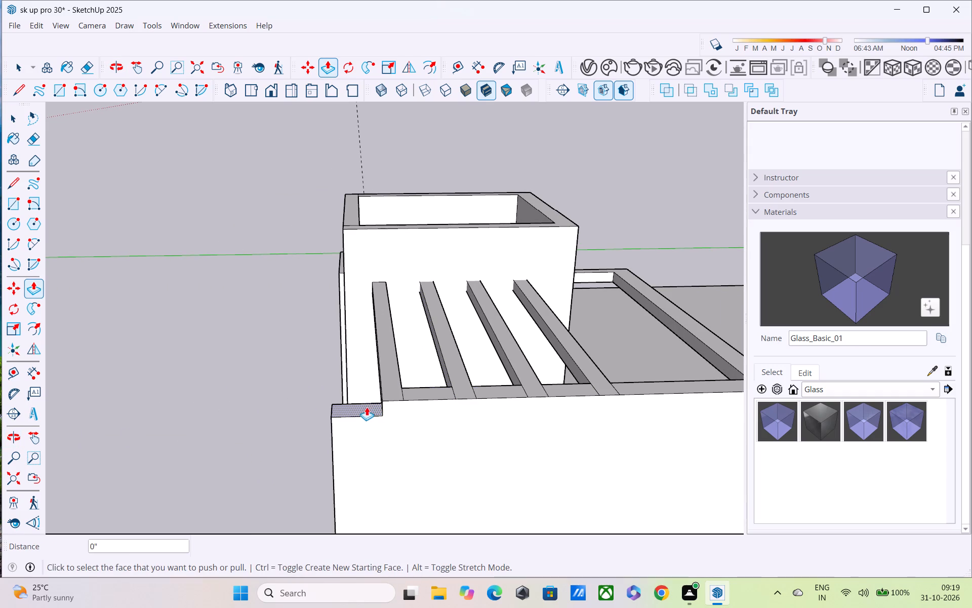
double_click(366, 407)
middle_click_drag(366, 407, 552, 403)
scroll(558, 390, "down", 1)
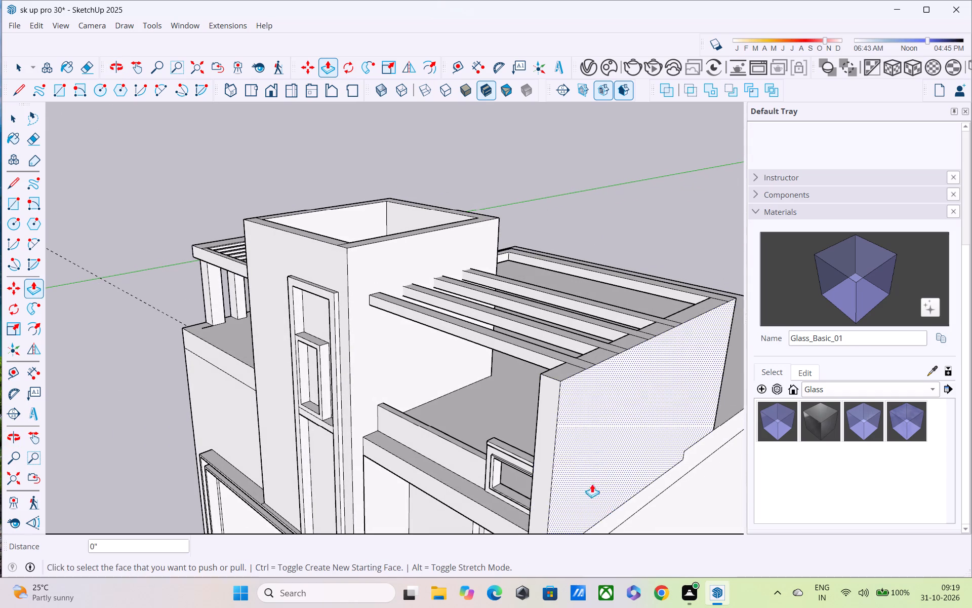
Erase the leftover dividing edges across the side wall's top where the slat beams and rear beam meet it.
middle_click_drag(524, 415, 614, 533)
key("e")
scroll(671, 438, "up", 1)
middle_click_drag(669, 433, 532, 439, "shift")
scroll(584, 367, "up", 4)
left_click_drag(580, 349, 546, 426)
middle_click_drag(543, 430, 554, 292)
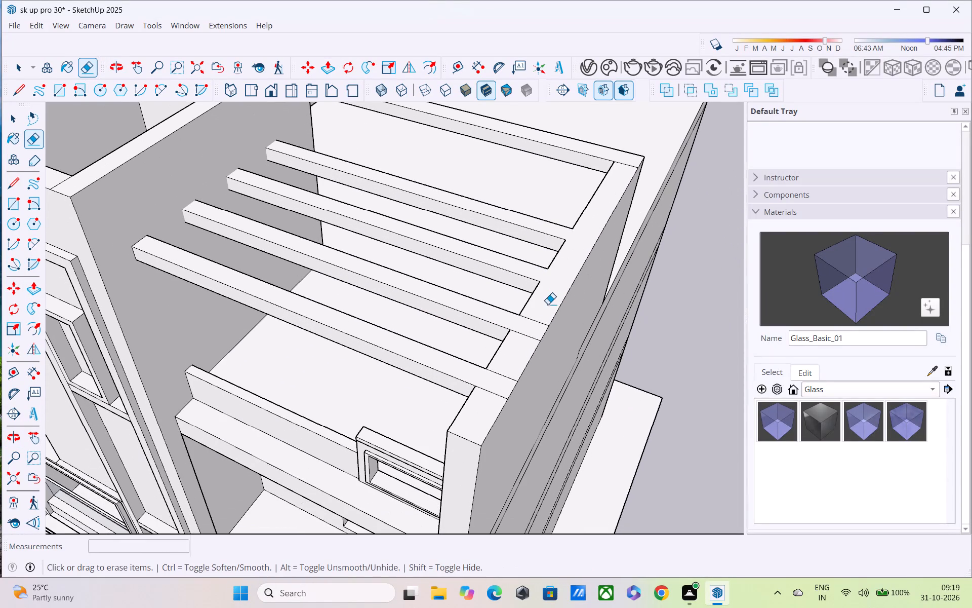
left_click_drag(543, 312, 500, 402)
middle_click_drag(508, 367, 381, 482)
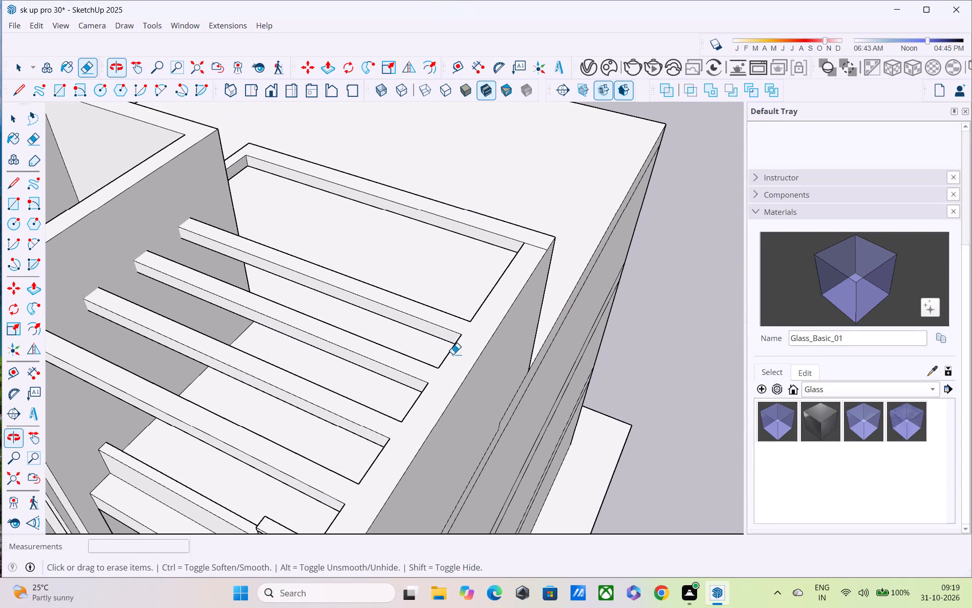
scroll(524, 258, "up", 3)
left_click_drag(534, 243, 538, 258)
middle_click_drag(518, 264, 538, 120)
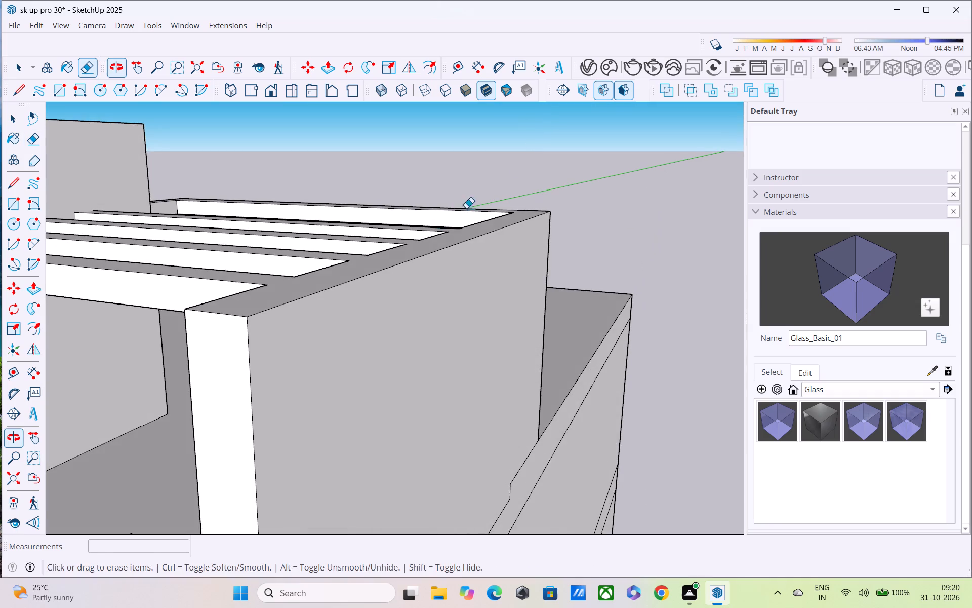
Examine the beam canopy from the front and below, and review the whole front facade.
scroll(392, 234, "down", 2)
middle_click_drag(392, 234, 628, 214)
middle_click_drag(623, 223, 582, 110)
scroll(556, 217, "down", 3)
middle_click_drag(541, 255, 531, 275)
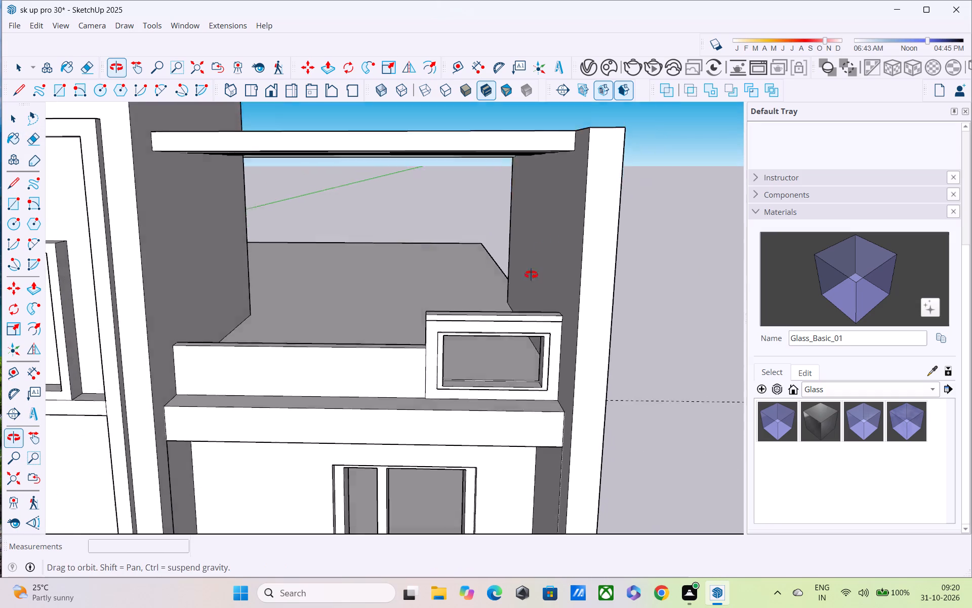
middle_click_drag(531, 275, 479, 225)
scroll(479, 229, "down", 1)
middle_click_drag(486, 265, 517, 420, "shift")
middle_click_drag(431, 367, 425, 275)
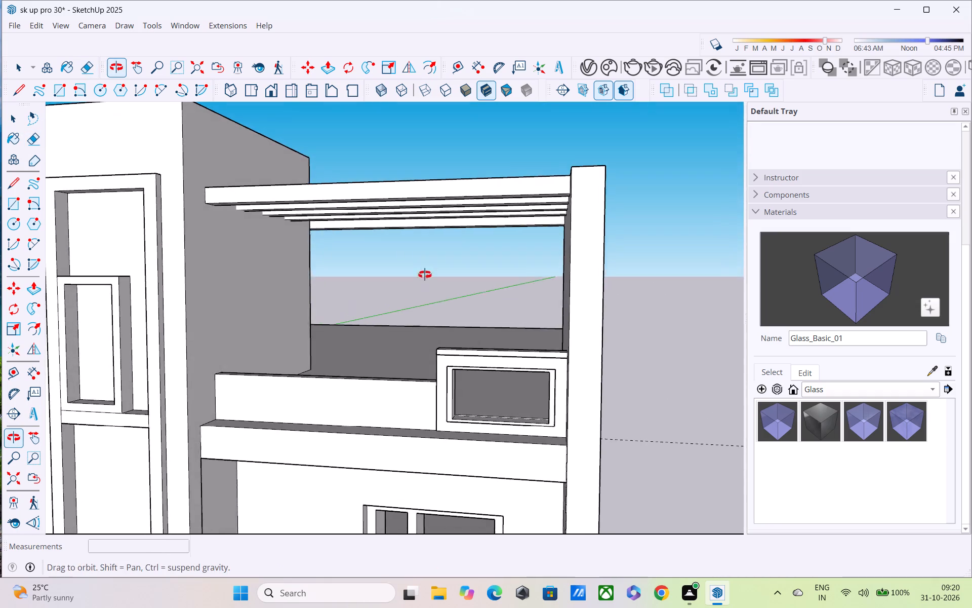
middle_click_drag(425, 275, 424, 274)
middle_click_drag(408, 257, 399, 200, "shift")
middle_click_drag(429, 276, 419, 194, "shift")
scroll(423, 211, "down", 5)
middle_click_drag(416, 293, 415, 290)
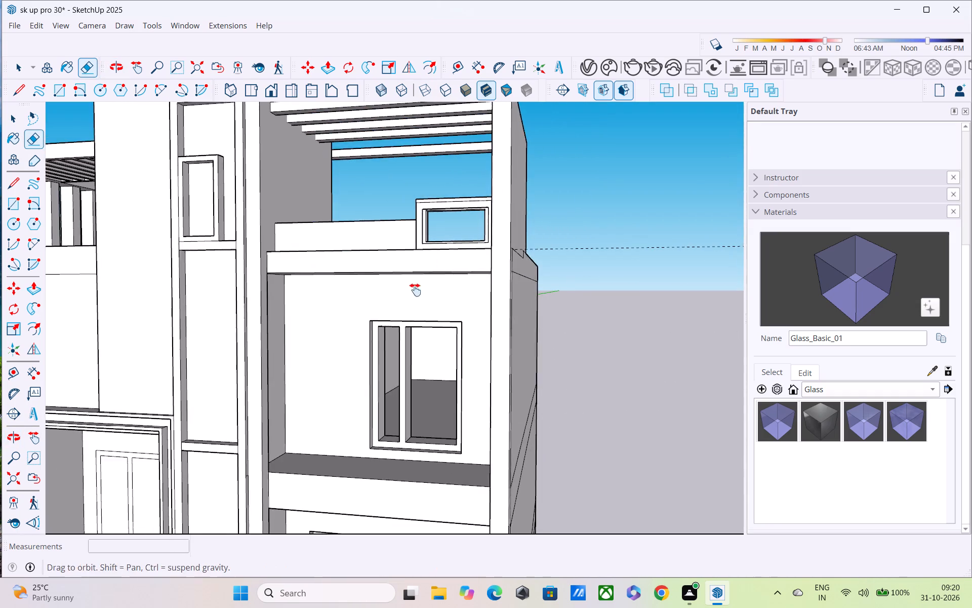
middle_click_drag(415, 290, 415, 218)
scroll(415, 218, "up", 1)
scroll(416, 224, "down", 7)
middle_click_drag(477, 308, 521, 253)
scroll(521, 253, "up", 1, "shift")
scroll(521, 254, "down", 4)
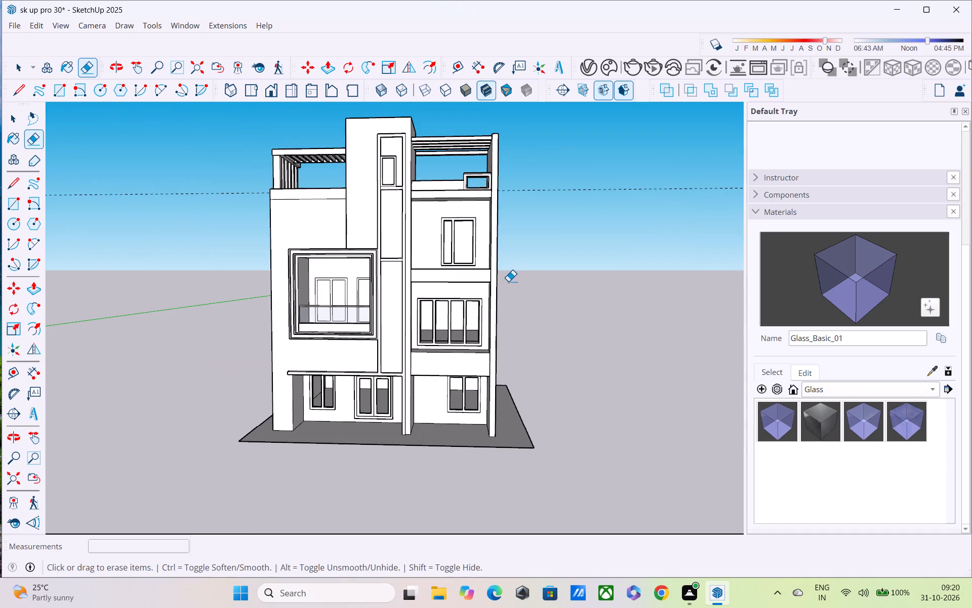
scroll(432, 282, "down", 2)
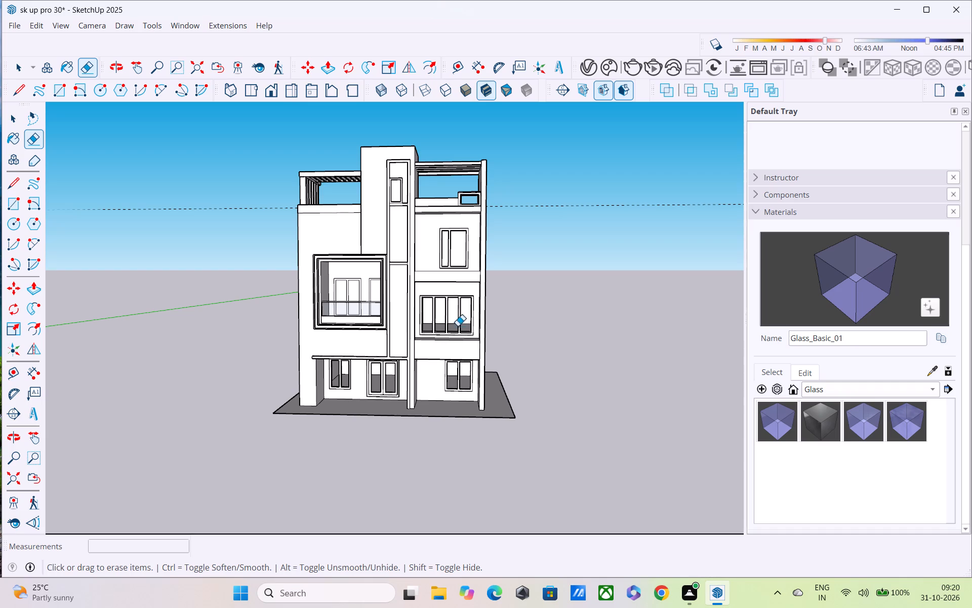
key("space")
left_click(517, 299)
Draw a thin rectangle about 10' 8 11/16" by 4 5/8" on the recessed wall just above the four-pane middle-floor window.
scroll(483, 277, "up", 4)
middle_click_drag(421, 317, 261, 276)
scroll(434, 294, "up", 6)
middle_click_drag(385, 280, 544, 282)
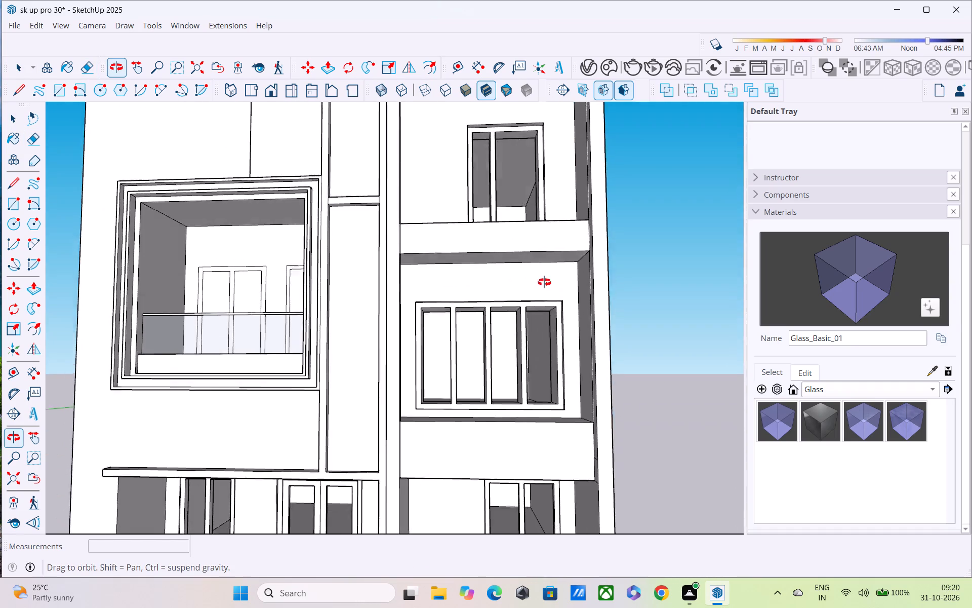
middle_click_drag(544, 282, 544, 294)
key("r")
scroll(437, 294, "up", 3)
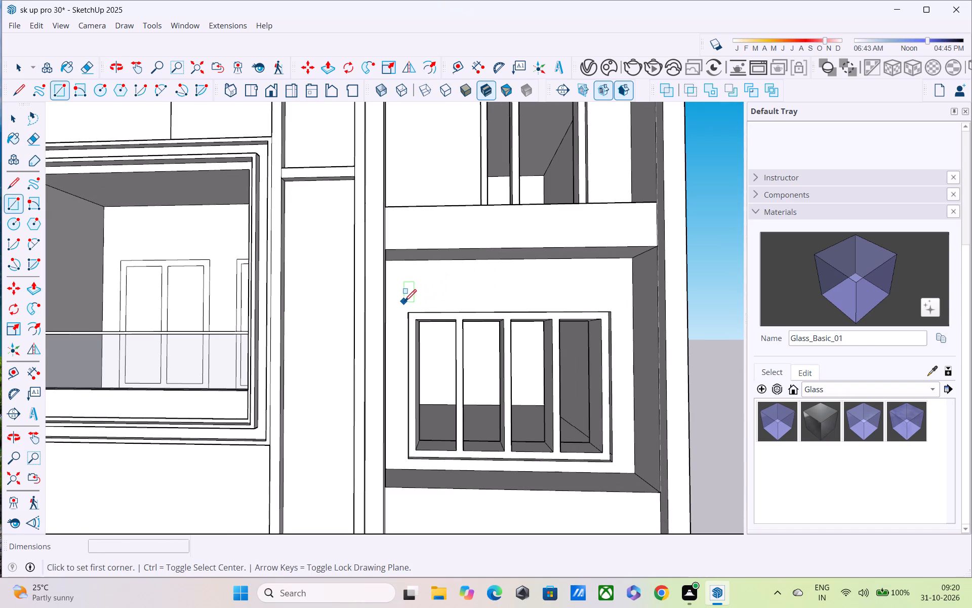
scroll(400, 301, "up", 2)
scroll(400, 301, "down", 1)
scroll(400, 301, "up", 3)
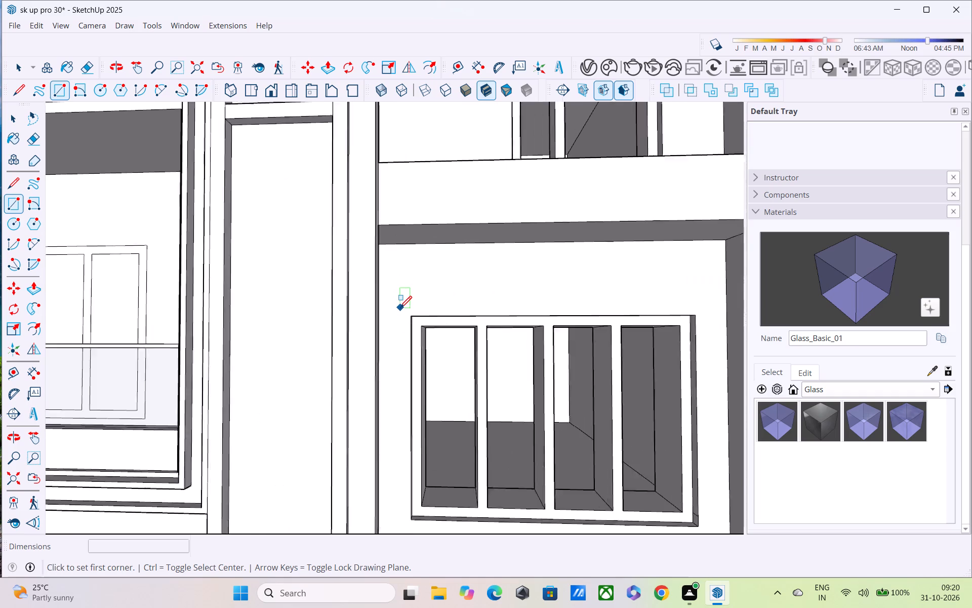
left_click(395, 306)
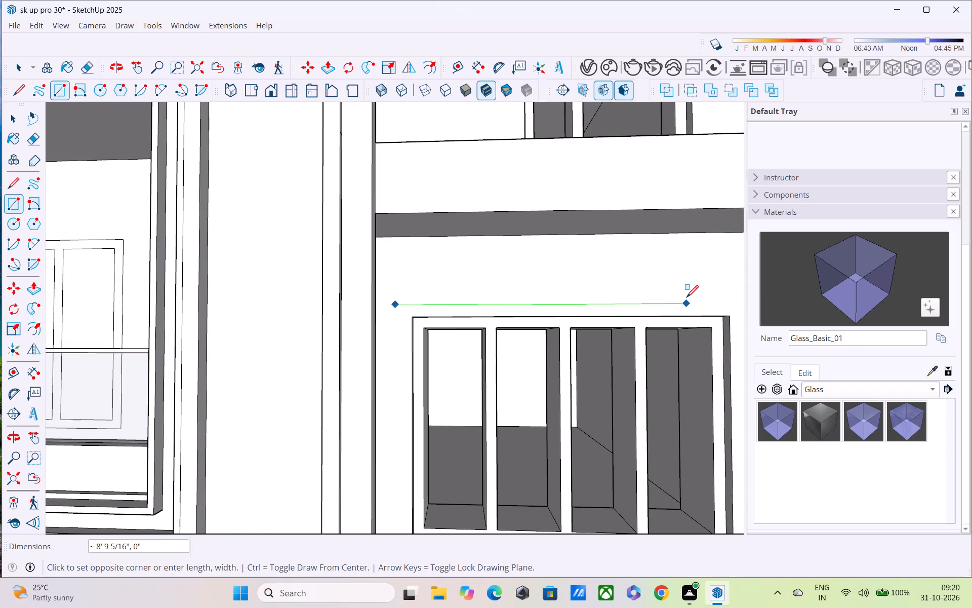
key("Escape")
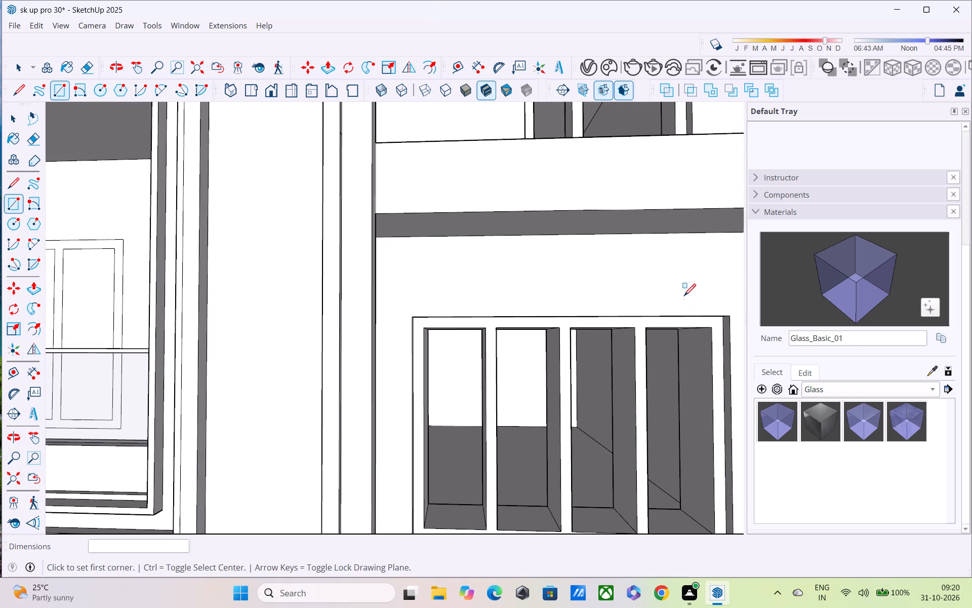
left_click(391, 313)
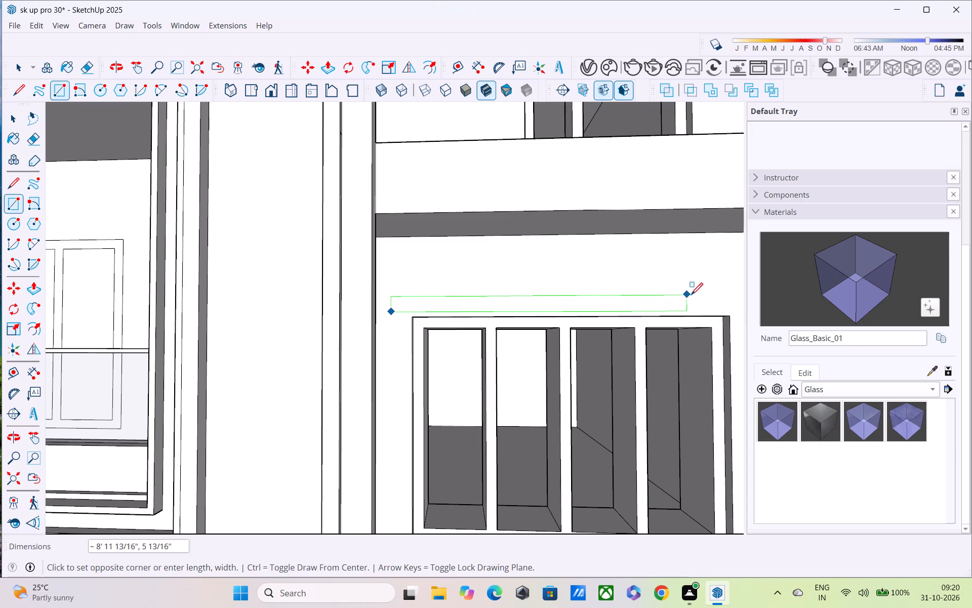
middle_click_drag(730, 295, 647, 295, "shift")
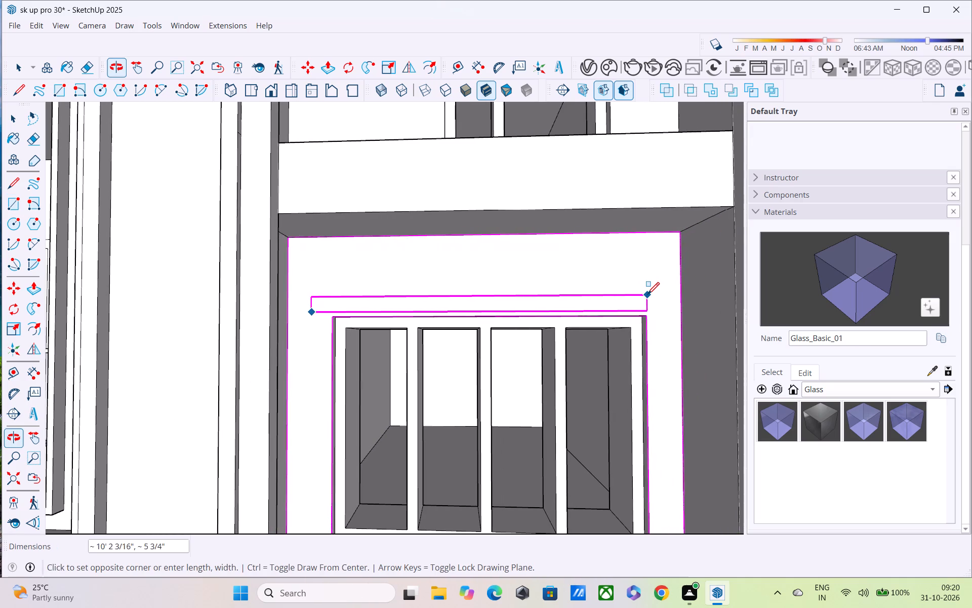
left_click(666, 299)
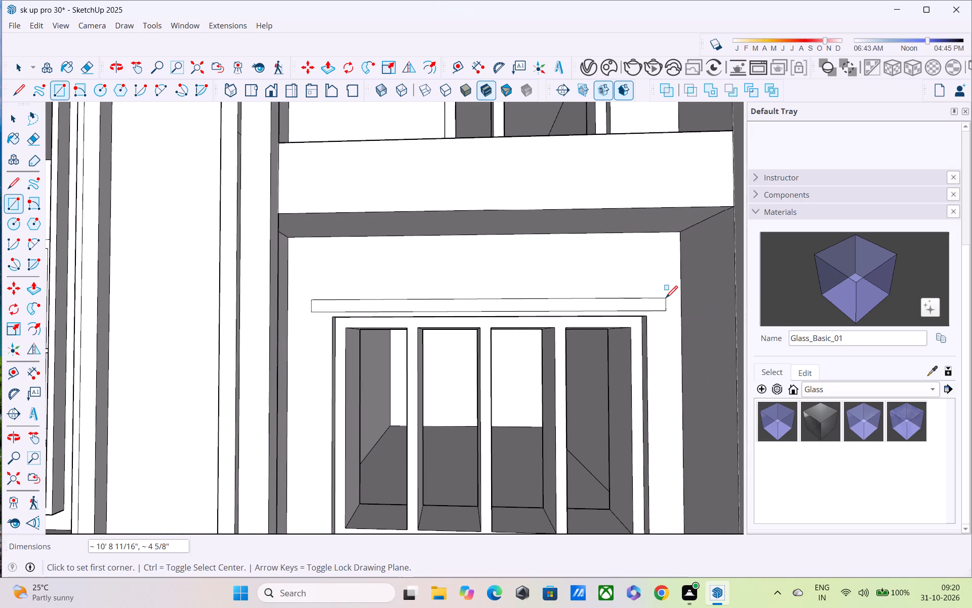
Push/Pull the thin rectangle above the four-pane window outward 2' to form a sunshade.
key("p")
left_click(649, 301)
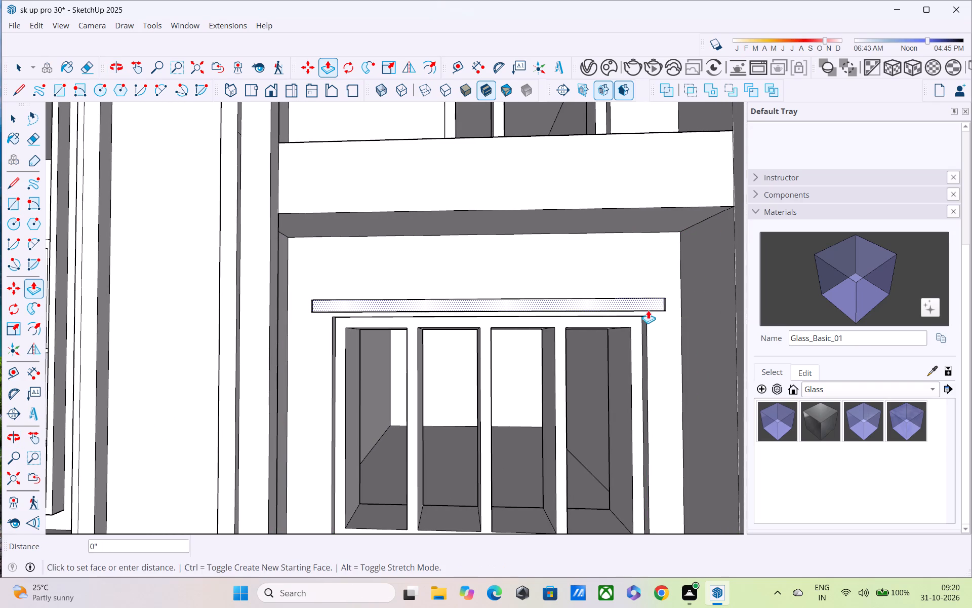
key("Escape")
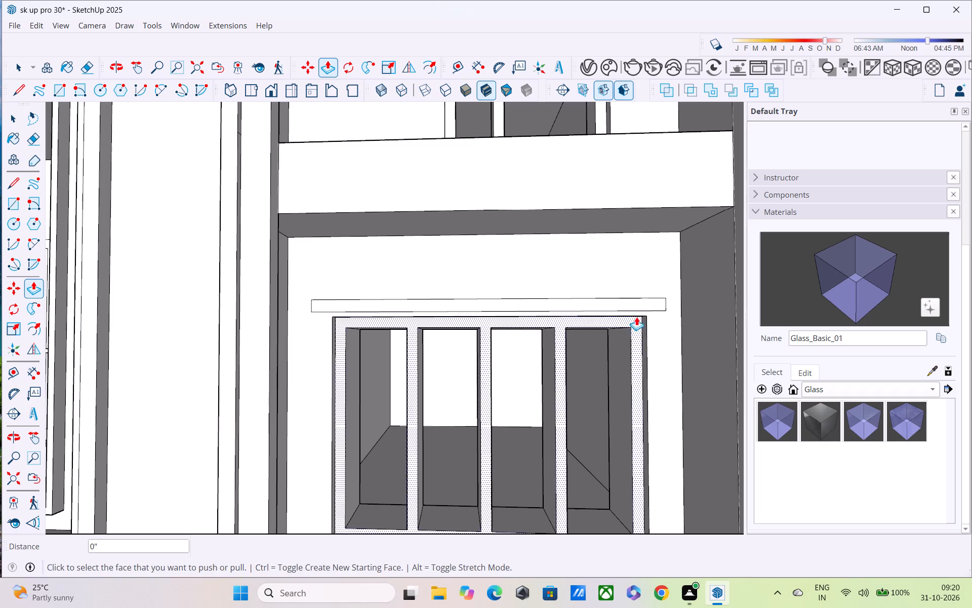
middle_click_drag(636, 317, 534, 317)
scroll(533, 315, "up", 3)
left_click(529, 304)
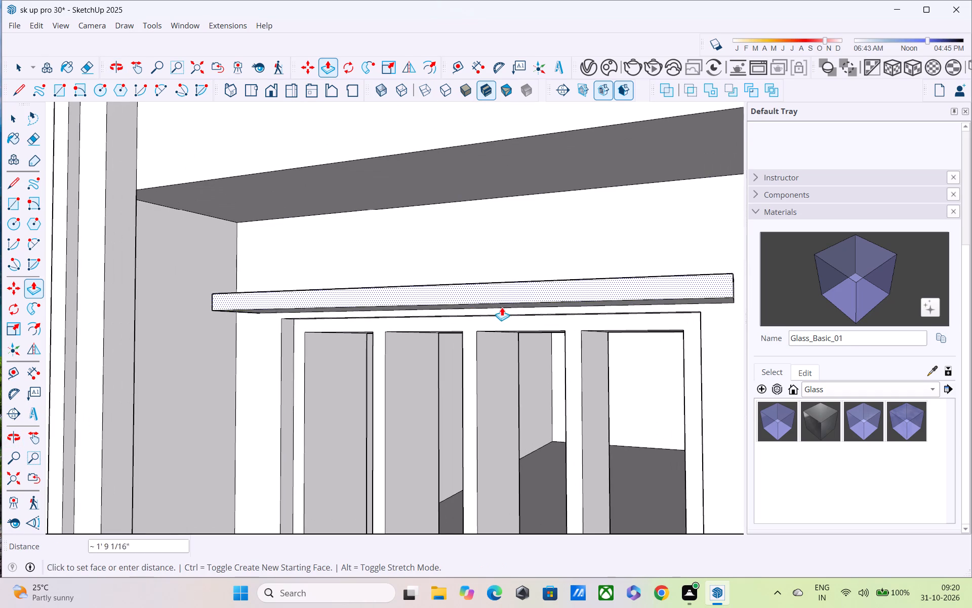
key("Escape")
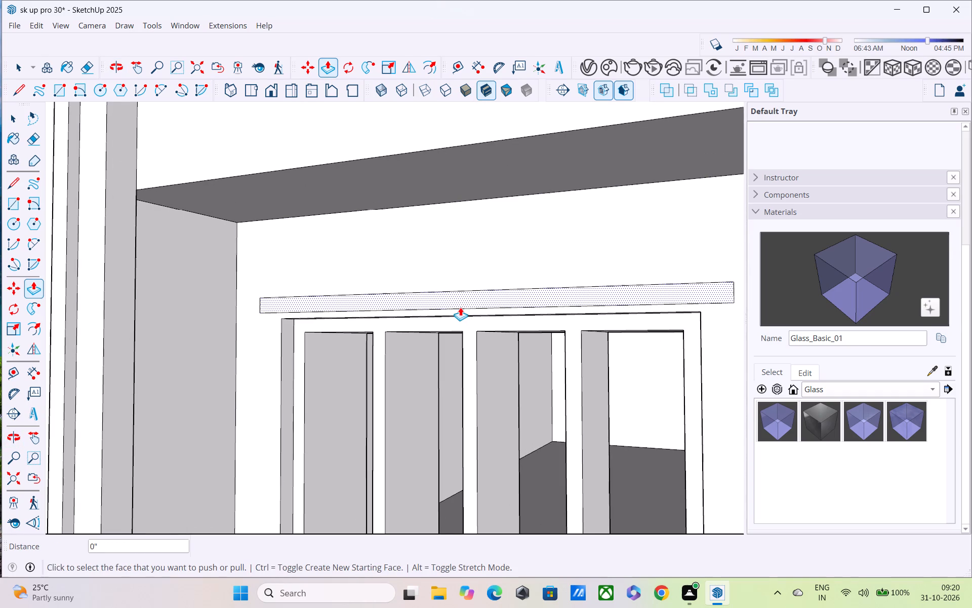
left_click(460, 307)
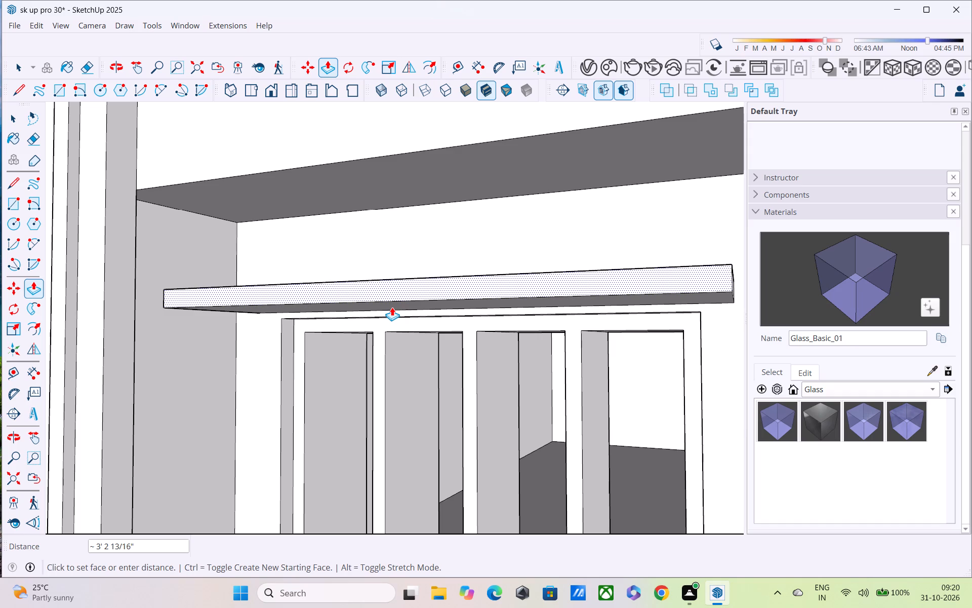
type("2'")
key("Return")
Examine the new window sunshade, the ground-floor openings, the facade and the roof canopies from several angles.
scroll(427, 254, "down", 2)
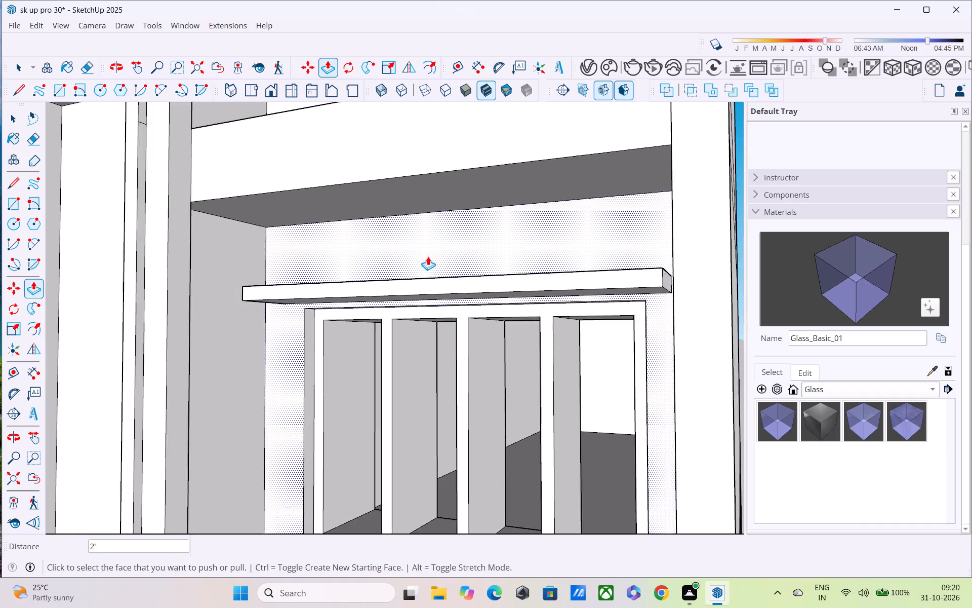
scroll(428, 256, "down", 2)
scroll(425, 307, "down", 5)
scroll(425, 334, "up", 1)
middle_click_drag(424, 336, 528, 322)
scroll(530, 321, "up", 1)
scroll(531, 319, "down", 5)
middle_click_drag(530, 347, 421, 401)
scroll(415, 399, "down", 1)
middle_click_drag(415, 413, 420, 283)
middle_click_drag(426, 355, 458, 260)
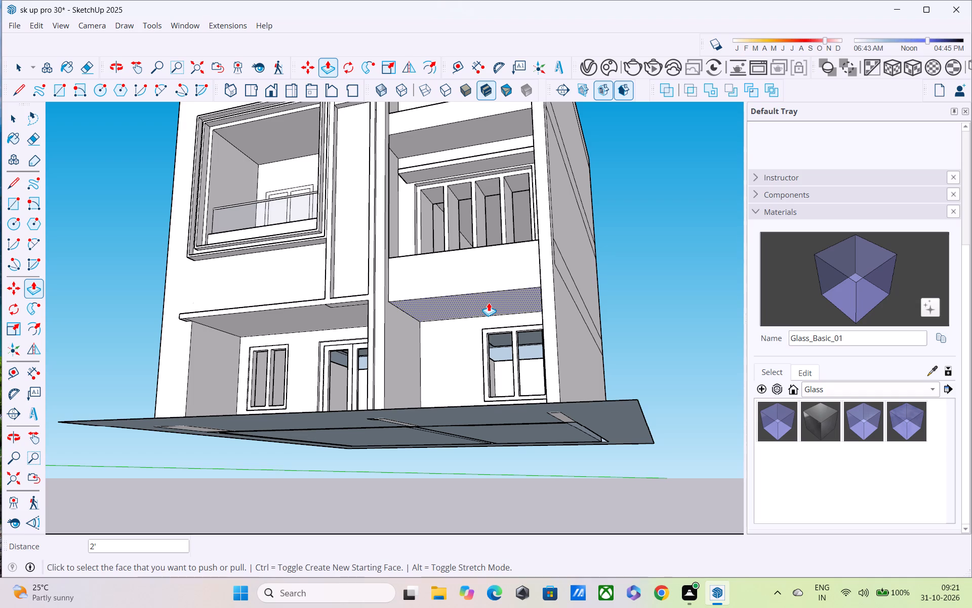
middle_click_drag(525, 367, 560, 441)
scroll(491, 358, "up", 3)
middle_click_drag(489, 351, 443, 283)
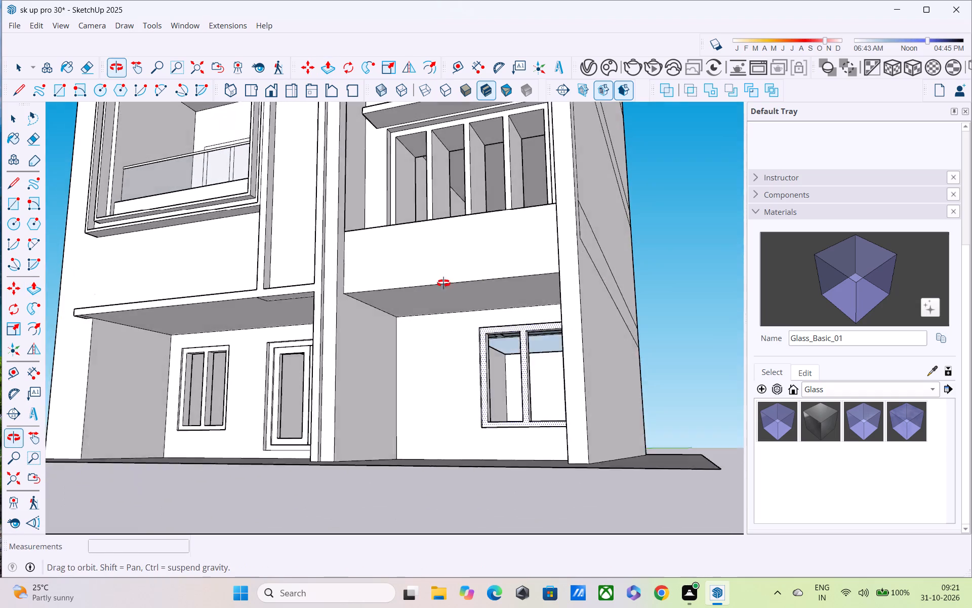
middle_click_drag(443, 283, 443, 278)
scroll(441, 271, "down", 3)
middle_click_drag(441, 271, 470, 425, "shift")
middle_click_drag(442, 237, 471, 280)
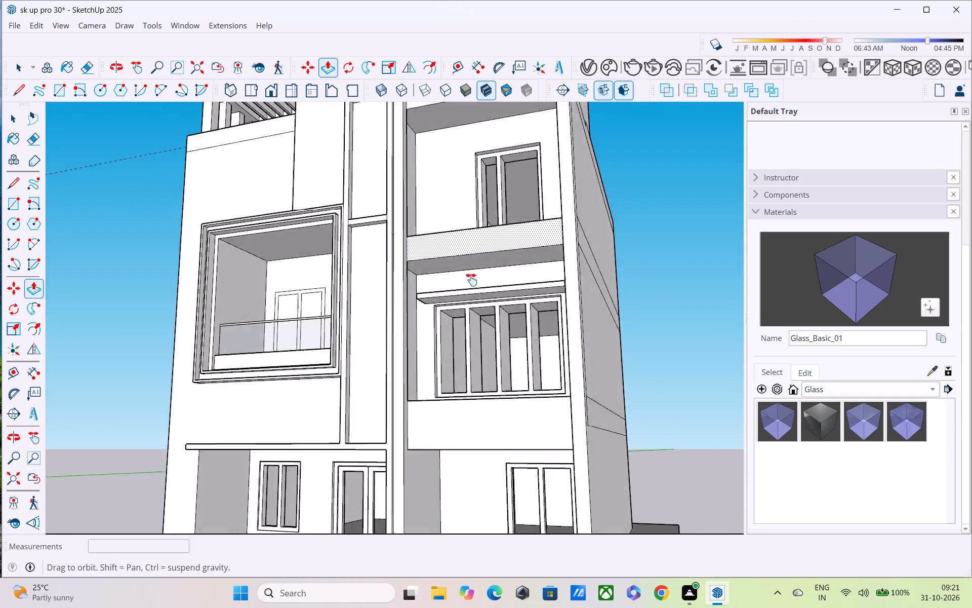
middle_click_drag(471, 280, 525, 406)
middle_click_drag(534, 376, 592, 511)
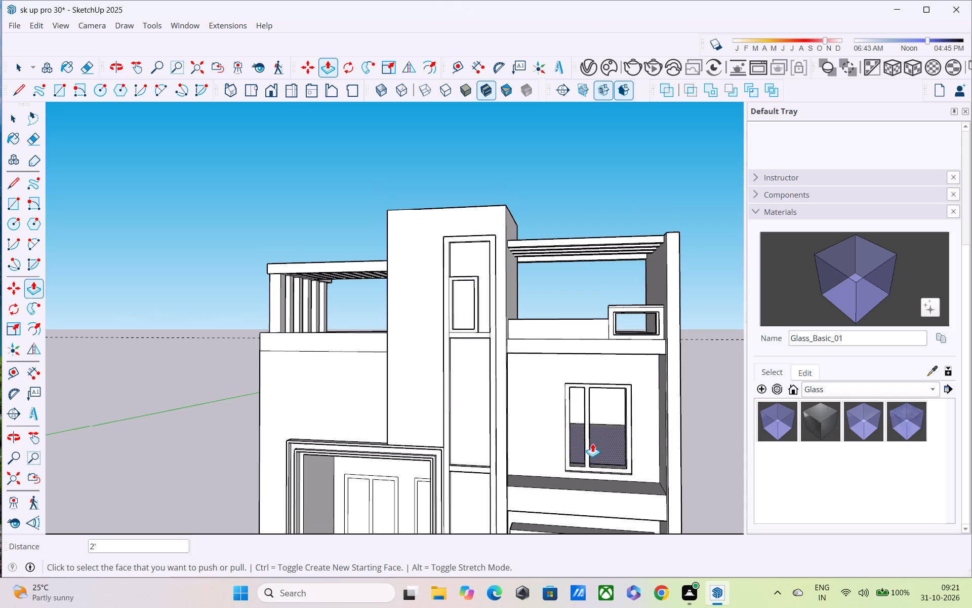
middle_click_drag(590, 440, 612, 494)
scroll(588, 466, "up", 4)
middle_click_drag(578, 427, 570, 360)
key("space")
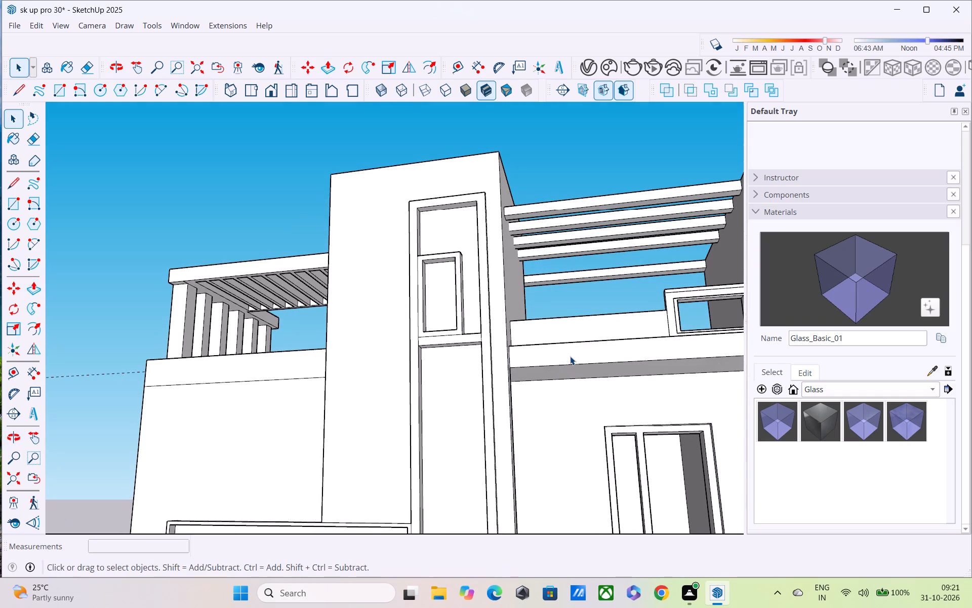
scroll(570, 356, "up", 1)
middle_click_drag(569, 355, 577, 411)
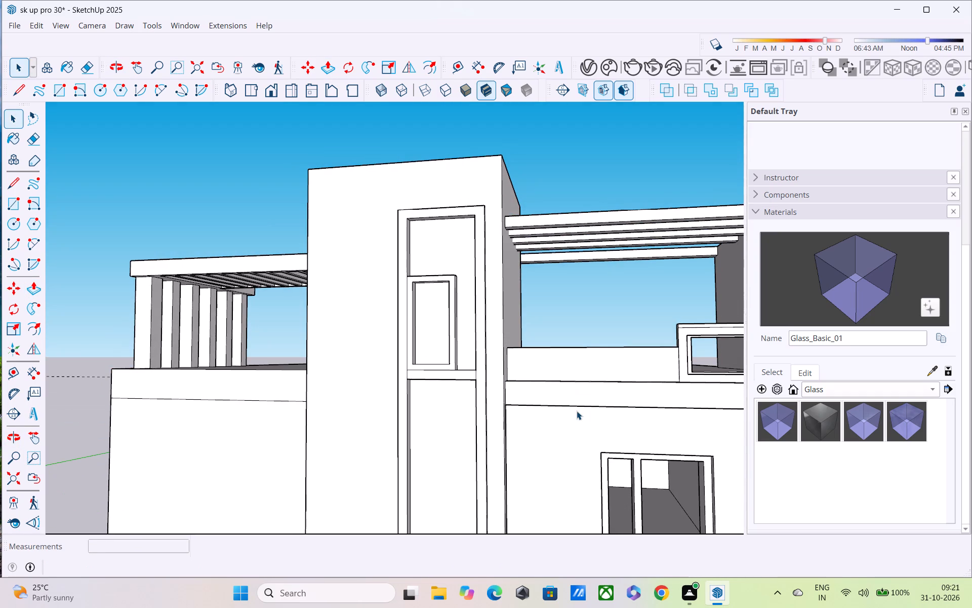
middle_click_drag(585, 426, 598, 486, "shift")
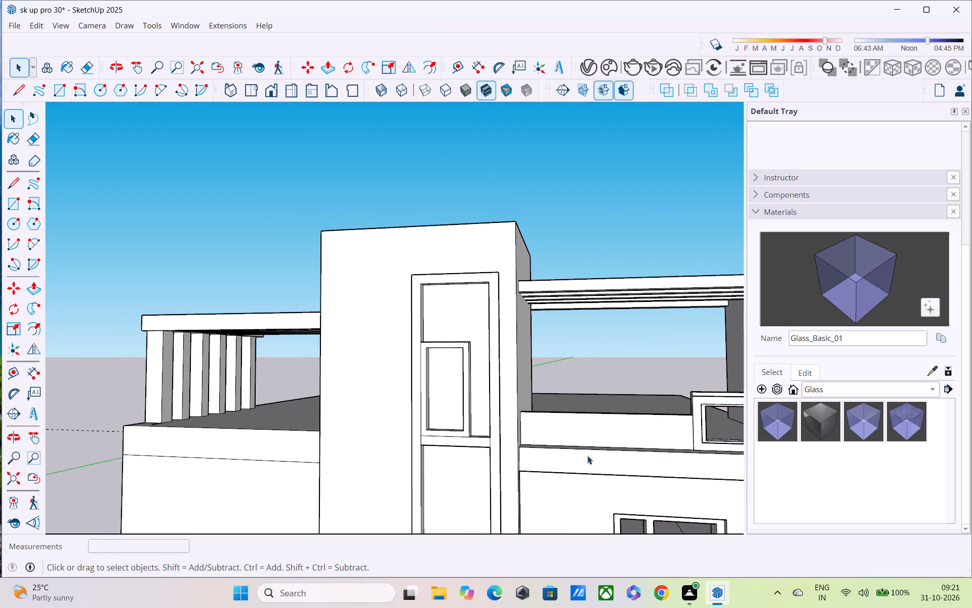
Draw a narrow upright rectangle about 3 9/16" by 1' 9/16" spanning the full height of the slab band above the upper-floor window.
key("r")
scroll(583, 437, "up", 3)
scroll(583, 442, "down", 2)
middle_click_drag(583, 453, 500, 336, "shift")
scroll(492, 357, "up", 3)
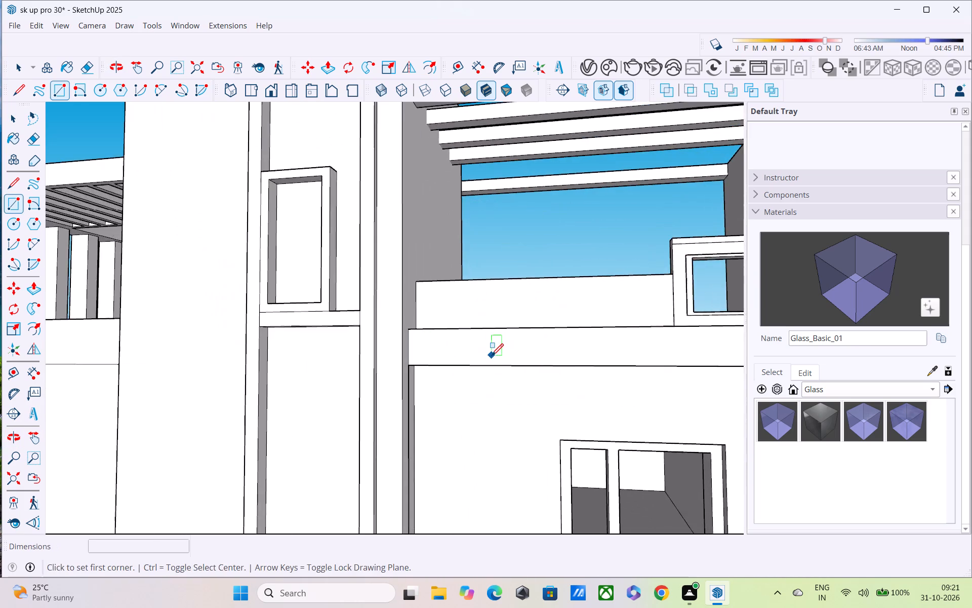
middle_click_drag(491, 351, 576, 346)
scroll(572, 331, "up", 3)
left_click(571, 329)
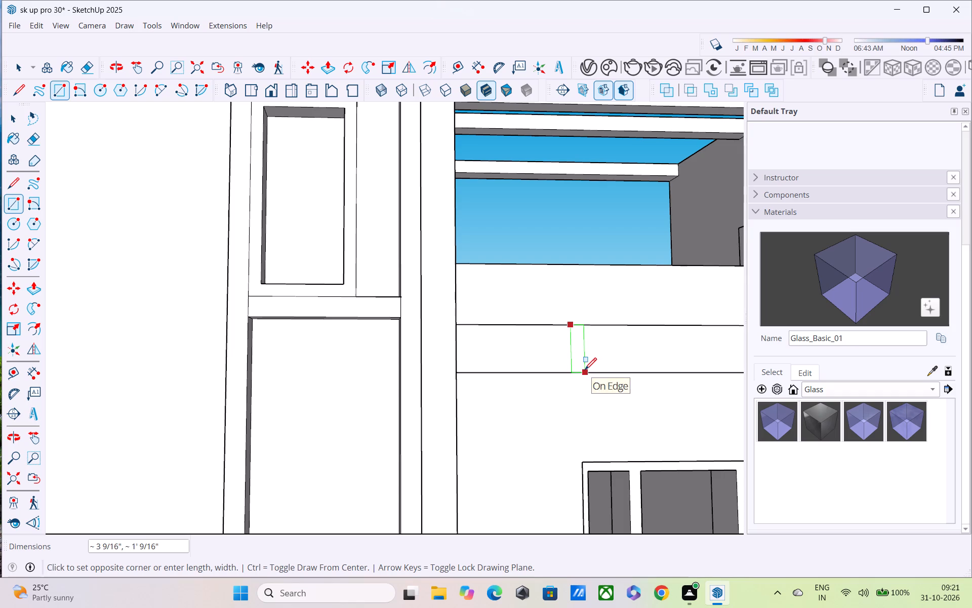
left_click(585, 371)
key("space")
Copy the rectangle's two vertical edges about 2' 1 3/8" along the slab band, dividing the distance by 2 to make three strips.
scroll(585, 370, "down", 3)
middle_click_drag(585, 370, 514, 361)
scroll(514, 361, "up", 1)
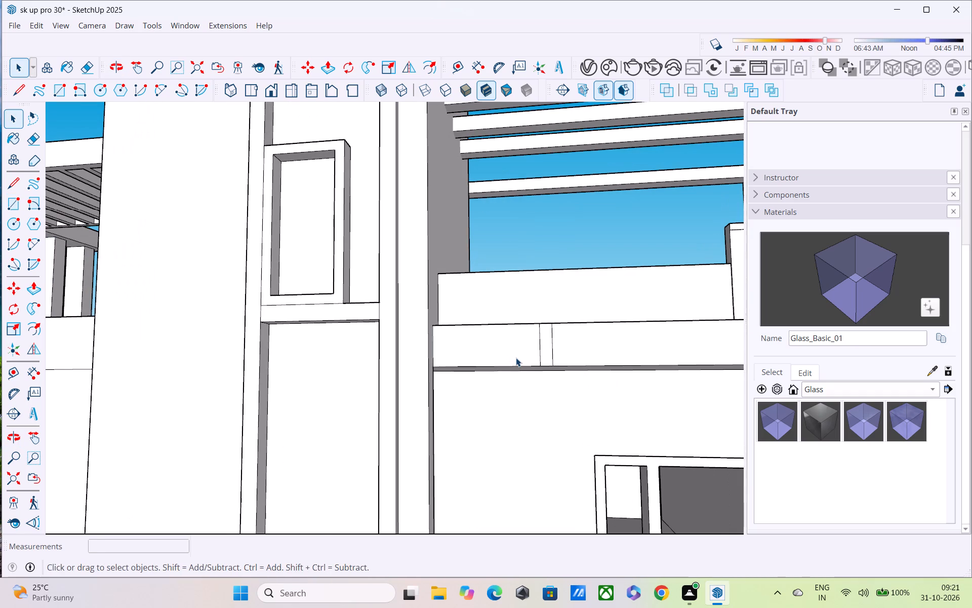
left_click(539, 332, "shift")
left_click(552, 342, "shift")
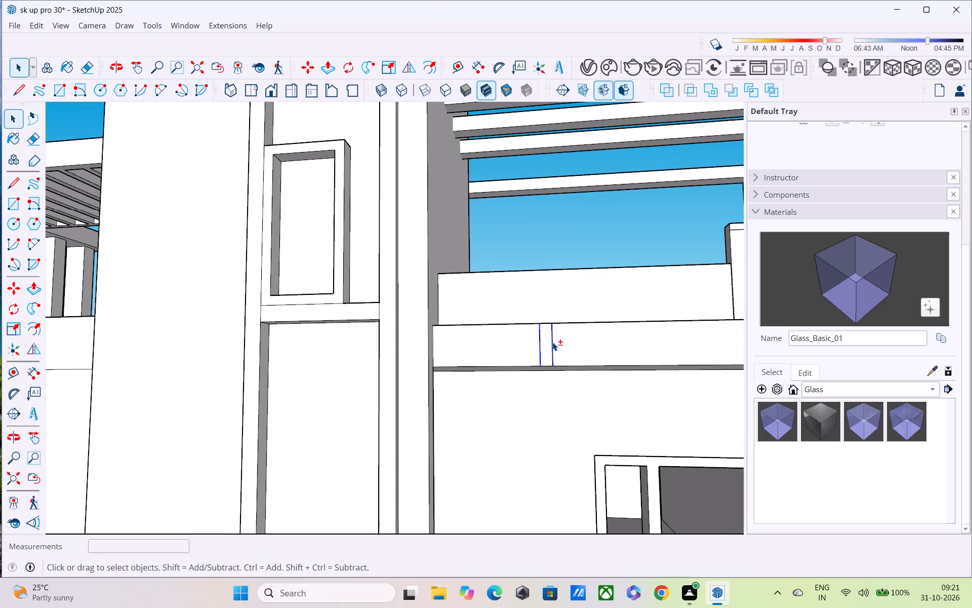
key("m")
left_click(553, 366)
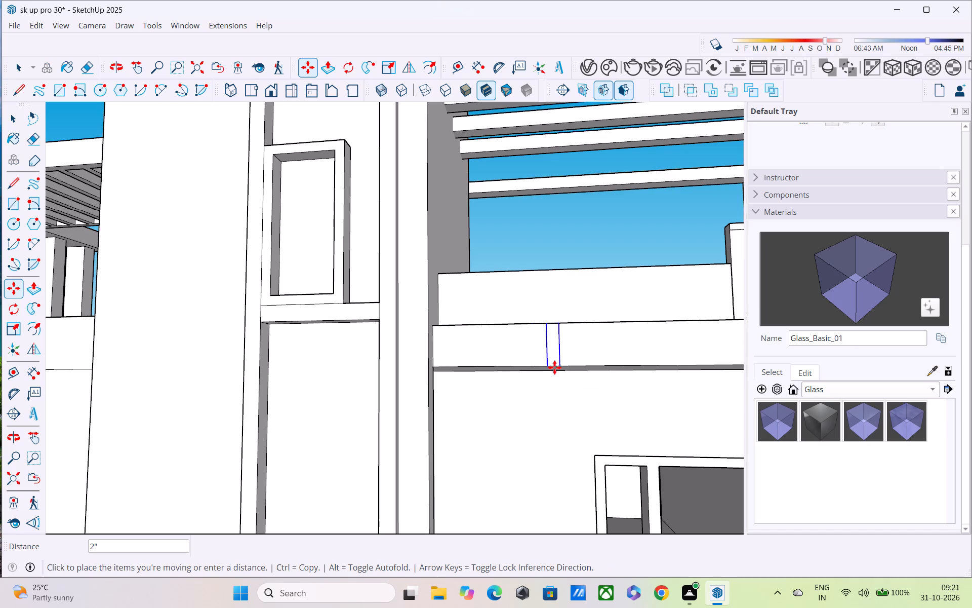
left_click(644, 363)
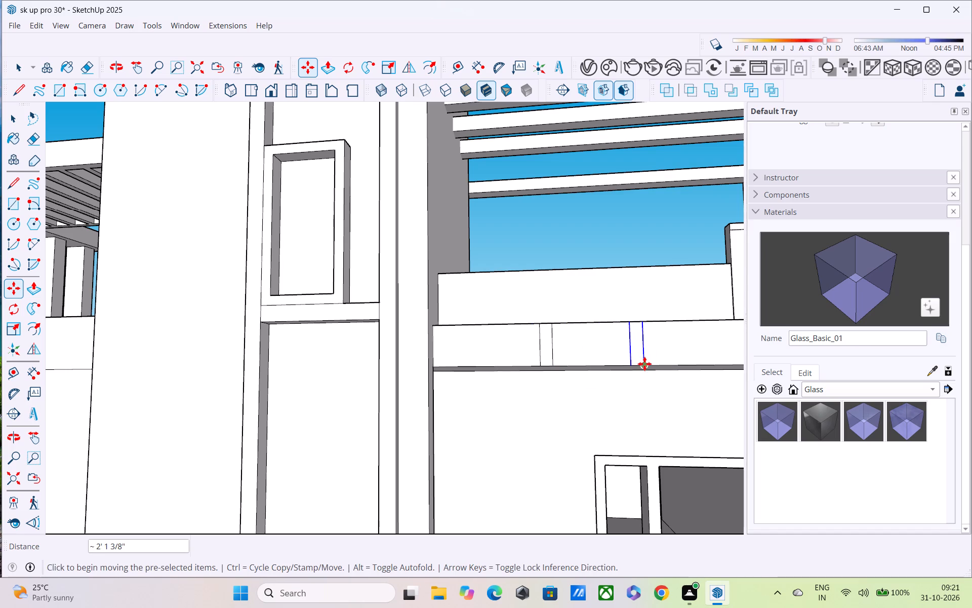
type("/2")
key("Return")
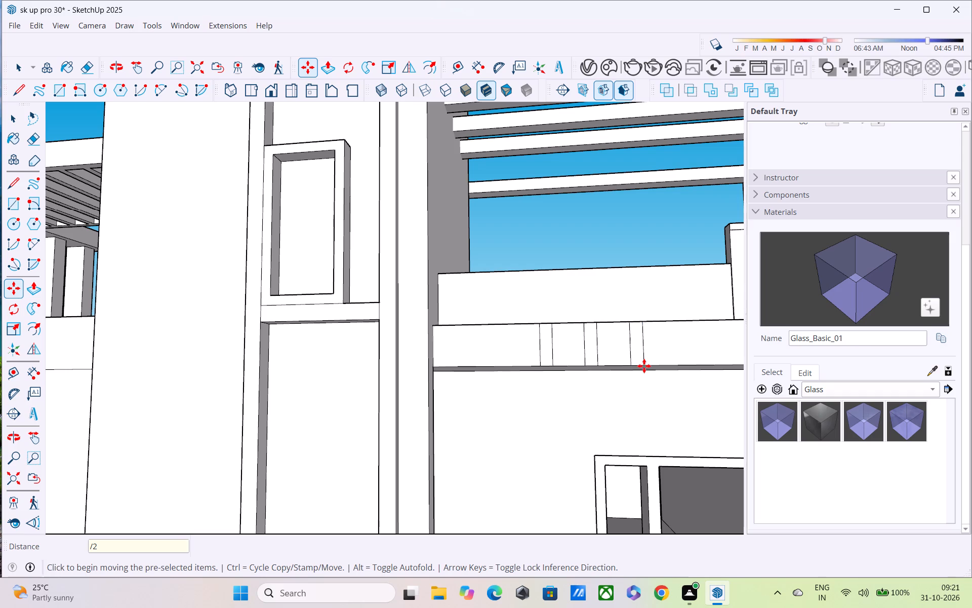
Push/Pull the three narrow strips on the slab band outward 6" each.
key("p")
scroll(642, 340, "up", 2)
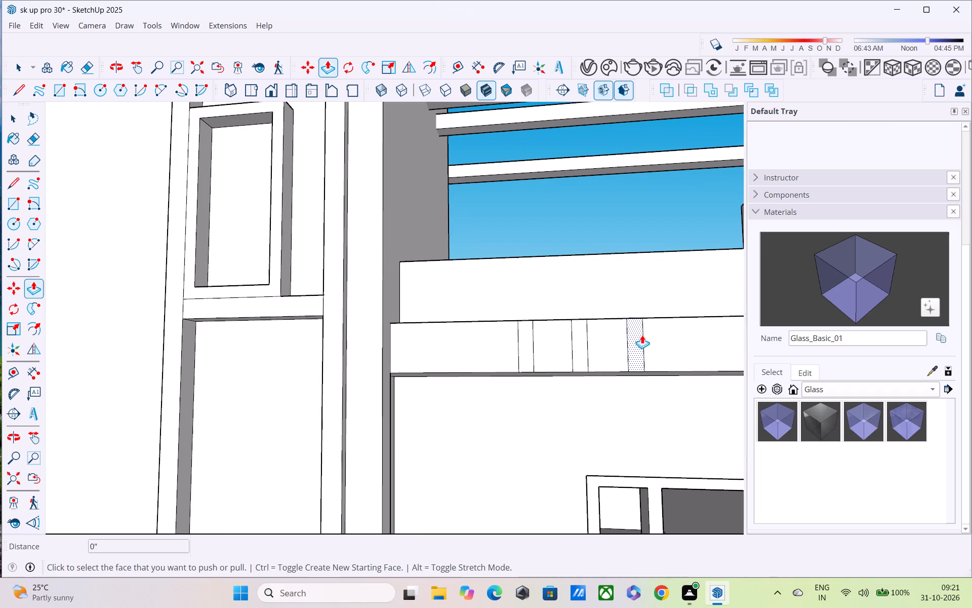
left_click(635, 341)
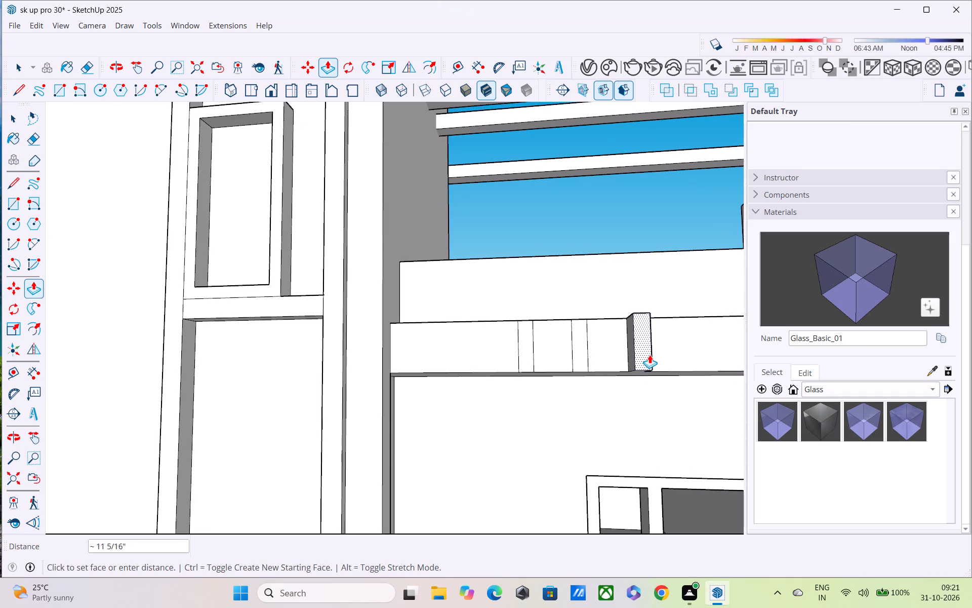
key("0")
key("BackSpace")
type("6\"")
key("Return")
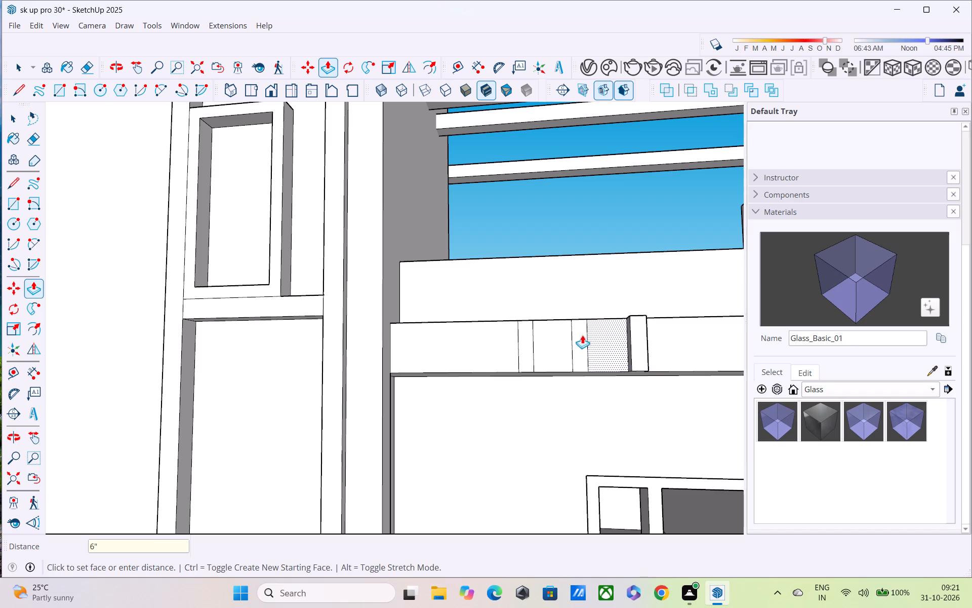
double_click(580, 334)
double_click(526, 350)
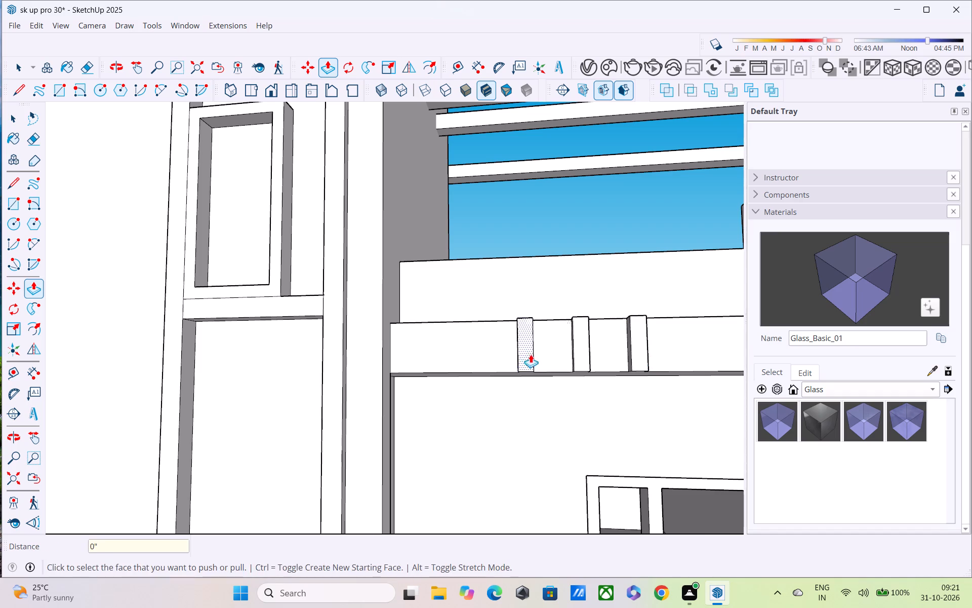
Examine the projecting strips on the slab band, the upper-floor window wall and the whole facade from several angles.
middle_click_drag(538, 358, 539, 432)
scroll(530, 409, "down", 5)
scroll(540, 370, "down", 2)
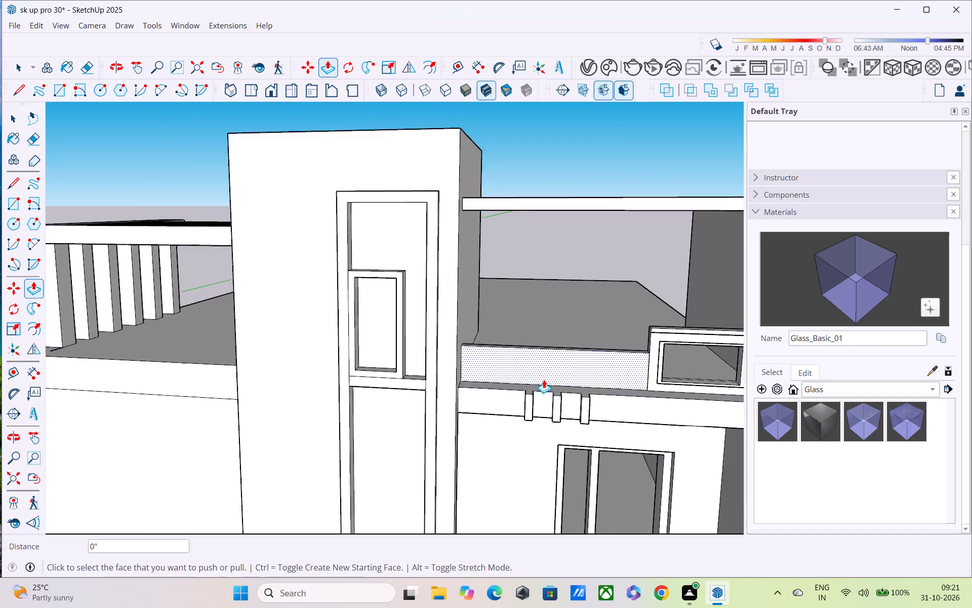
scroll(544, 379, "down", 2)
middle_click_drag(552, 408, 507, 300)
scroll(506, 294, "up", 1)
scroll(506, 294, "down", 4)
middle_click_drag(512, 318, 507, 256)
scroll(510, 271, "down", 3)
middle_click_drag(518, 309, 601, 332)
scroll(604, 333, "down", 2)
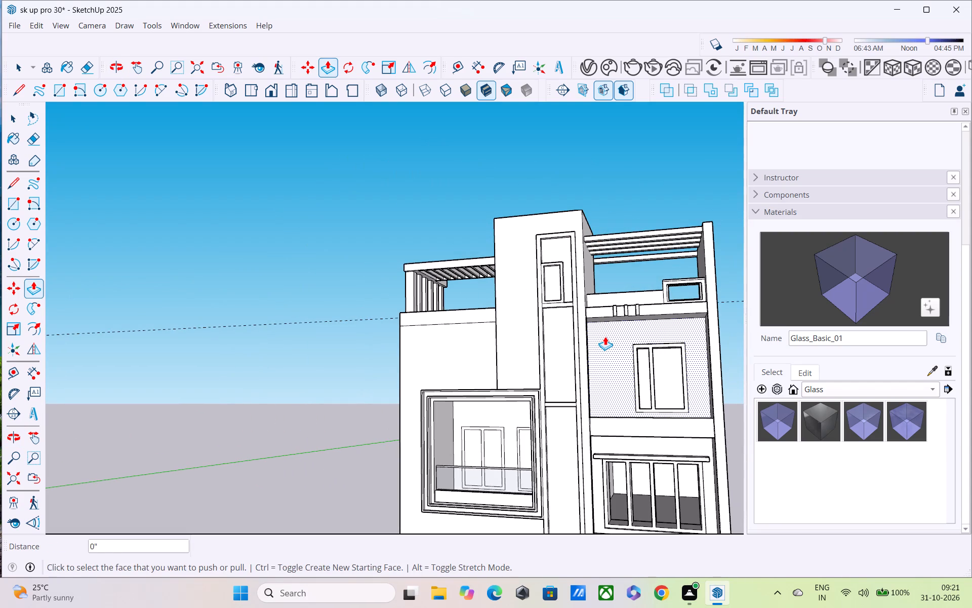
middle_click_drag(605, 336, 552, 330)
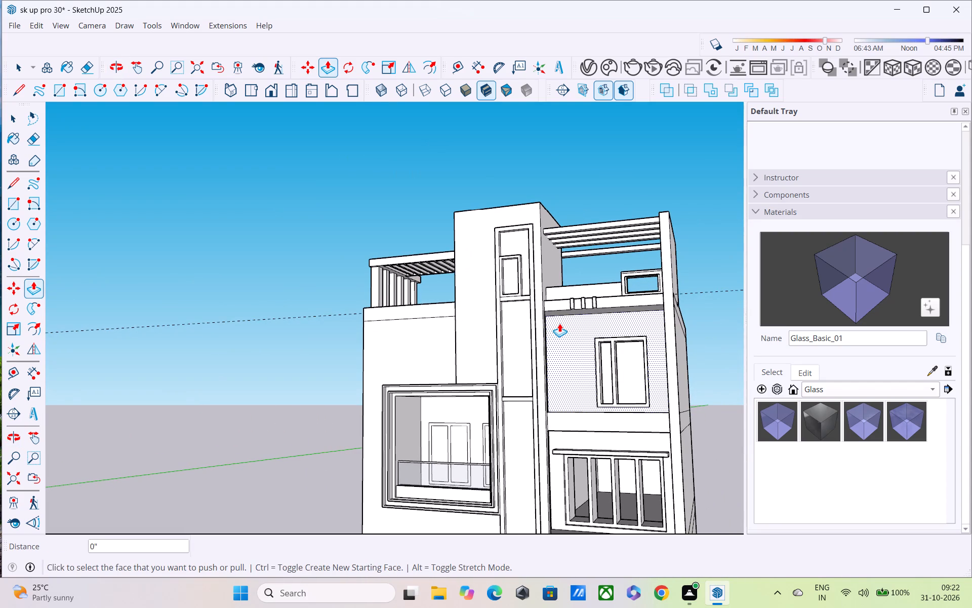
middle_click_drag(629, 323, 641, 350)
middle_click_drag(641, 351, 639, 356, "shift")
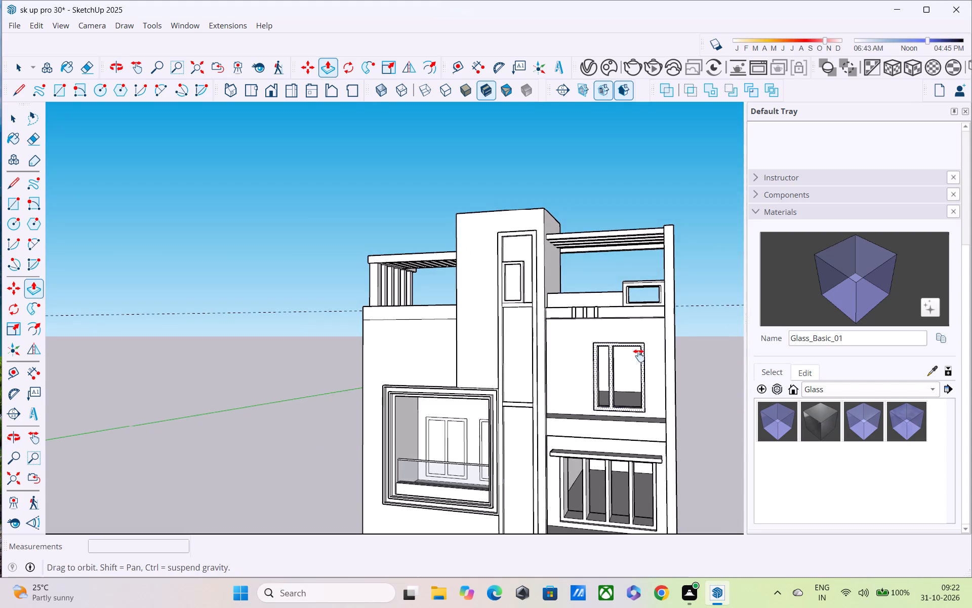
middle_click_drag(639, 356, 490, 421, "shift")
scroll(492, 412, "up", 3)
middle_click_drag(500, 407, 500, 337)
scroll(520, 356, "up", 3)
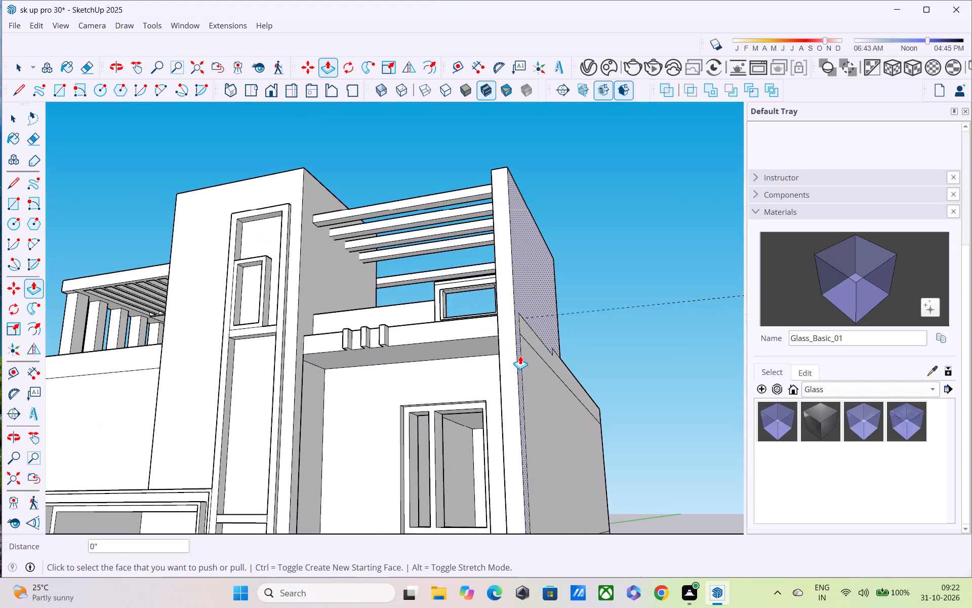
middle_click_drag(502, 362, 588, 381)
key("space")
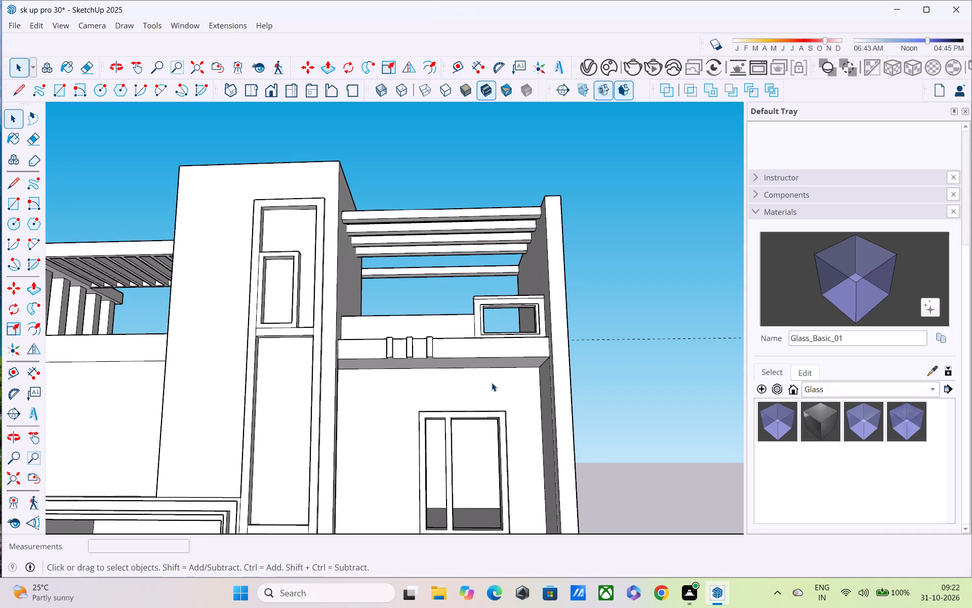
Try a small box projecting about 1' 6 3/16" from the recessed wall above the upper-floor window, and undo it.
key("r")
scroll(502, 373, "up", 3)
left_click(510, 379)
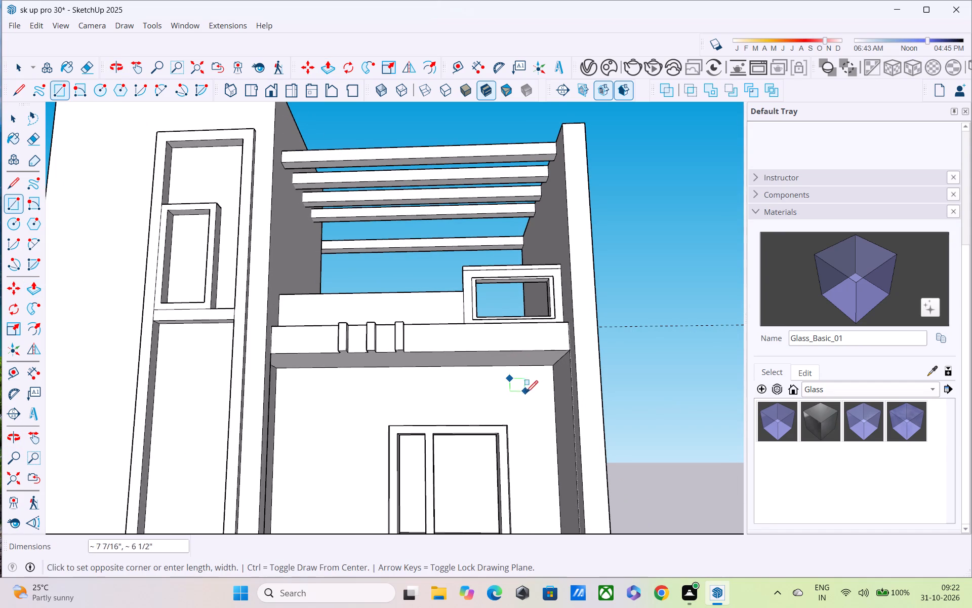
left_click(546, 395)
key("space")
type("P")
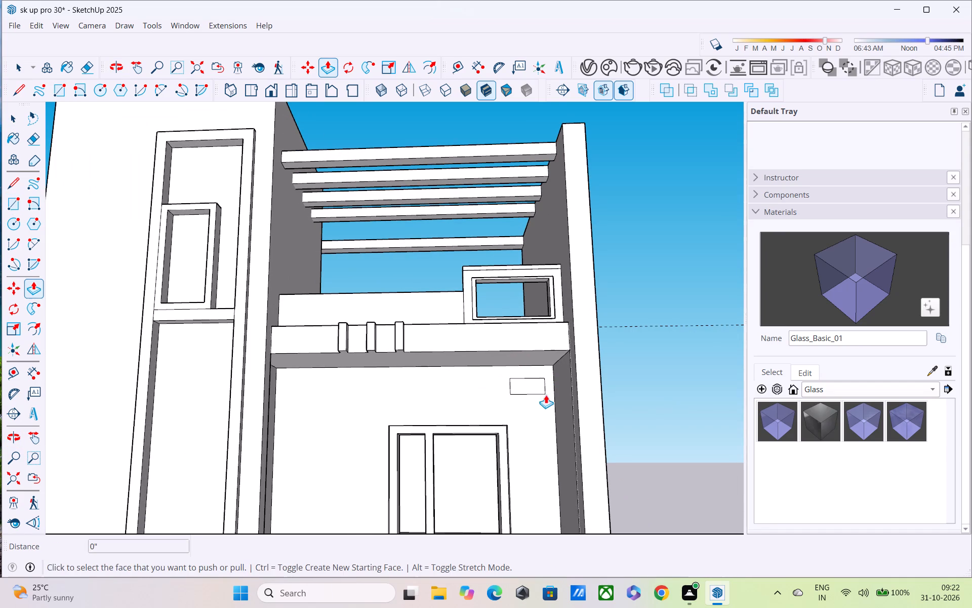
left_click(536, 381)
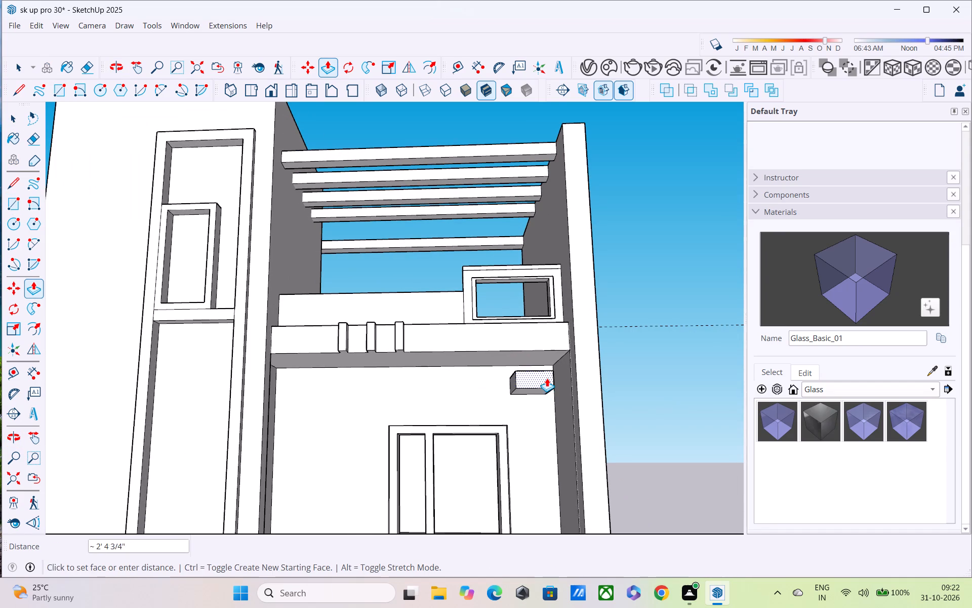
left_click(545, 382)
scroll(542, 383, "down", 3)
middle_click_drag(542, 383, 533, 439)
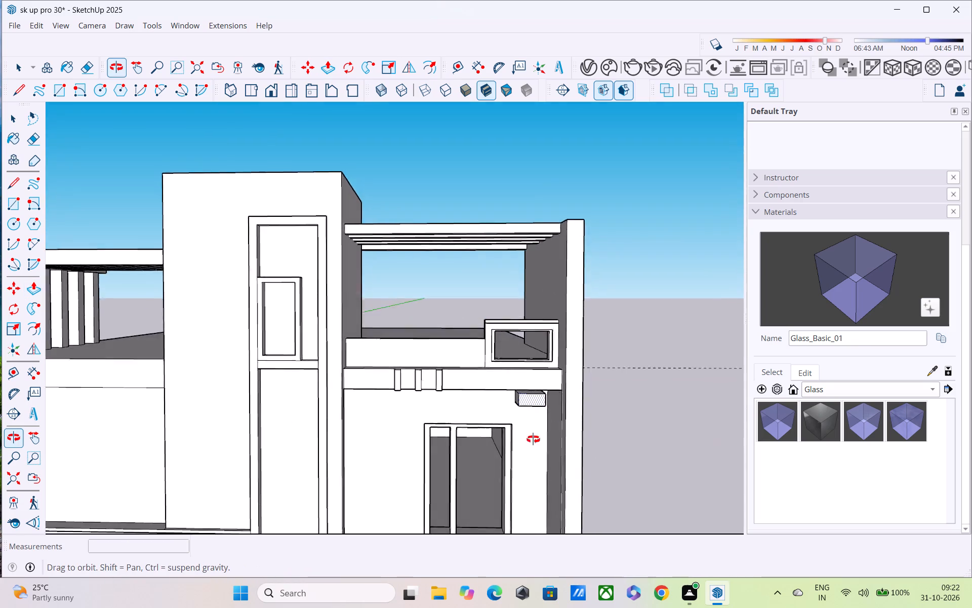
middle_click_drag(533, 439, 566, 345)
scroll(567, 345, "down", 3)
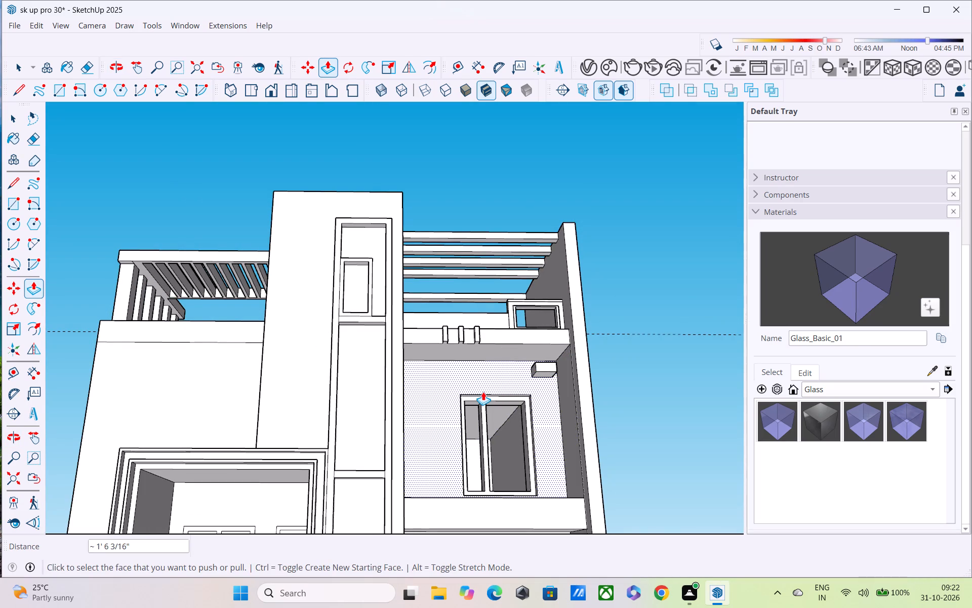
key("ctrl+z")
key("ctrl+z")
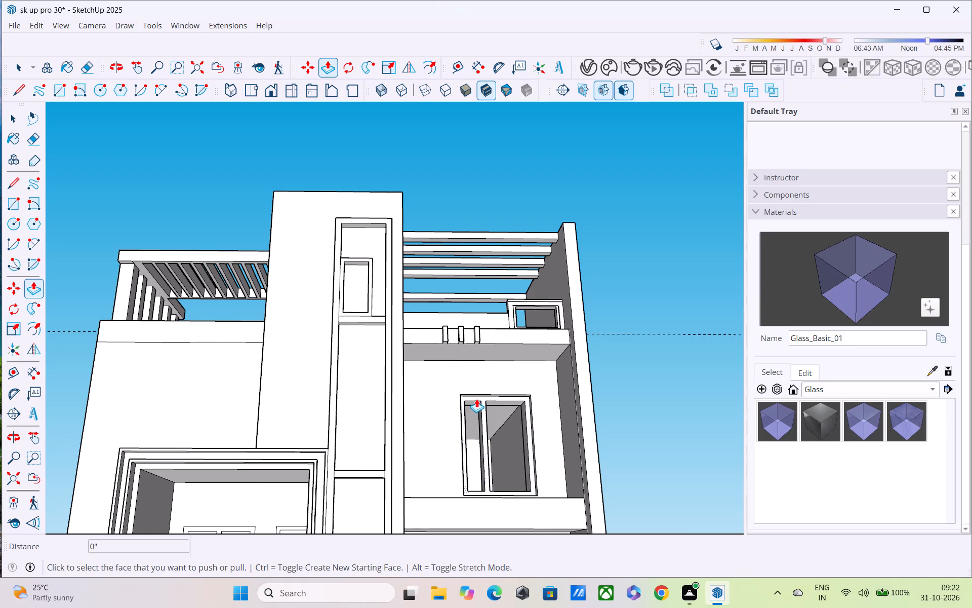
Examine the front facade and the side of the block carrying the slatted column canopy.
scroll(476, 395, "down", 1)
middle_click_drag(476, 396, 469, 491)
scroll(476, 368, "down", 3)
middle_click_drag(476, 368, 465, 335)
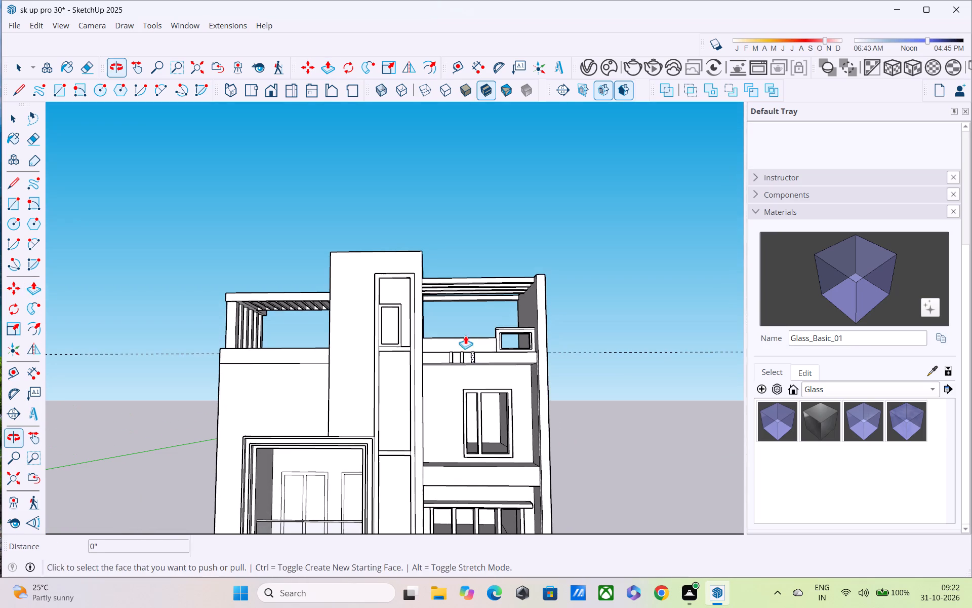
key("space")
middle_click_drag(472, 361, 668, 395)
middle_click_drag(440, 411, 463, 378)
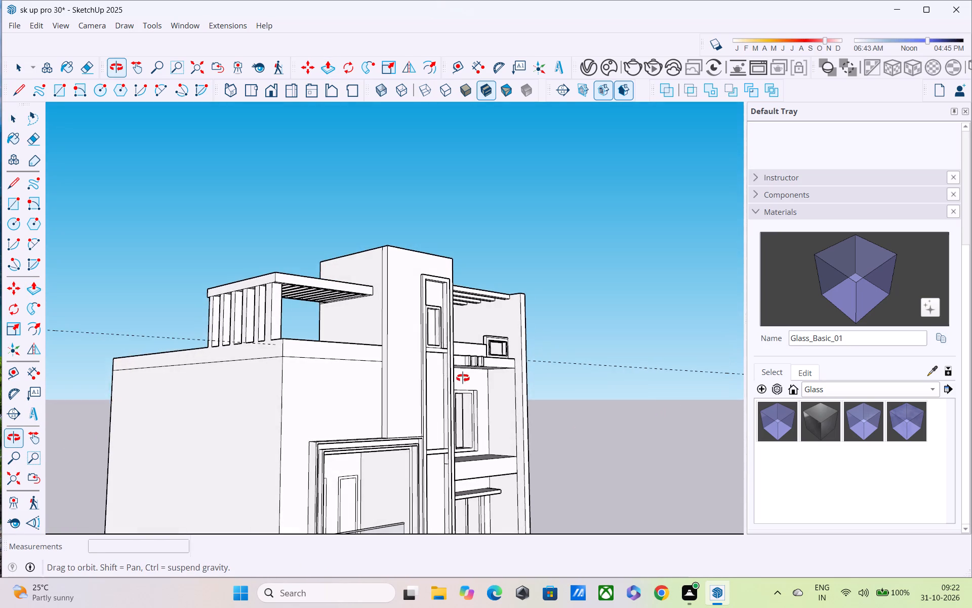
middle_click_drag(463, 378, 652, 388)
scroll(660, 387, "up", 1)
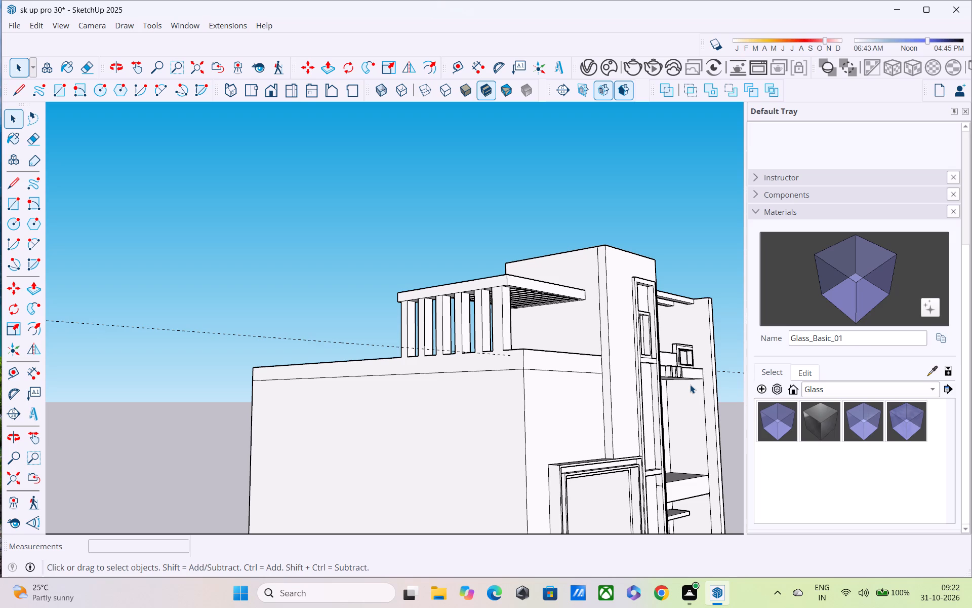
Erase the horizontal lines near the top of the front and side walls below the slatted column canopy.
key("e")
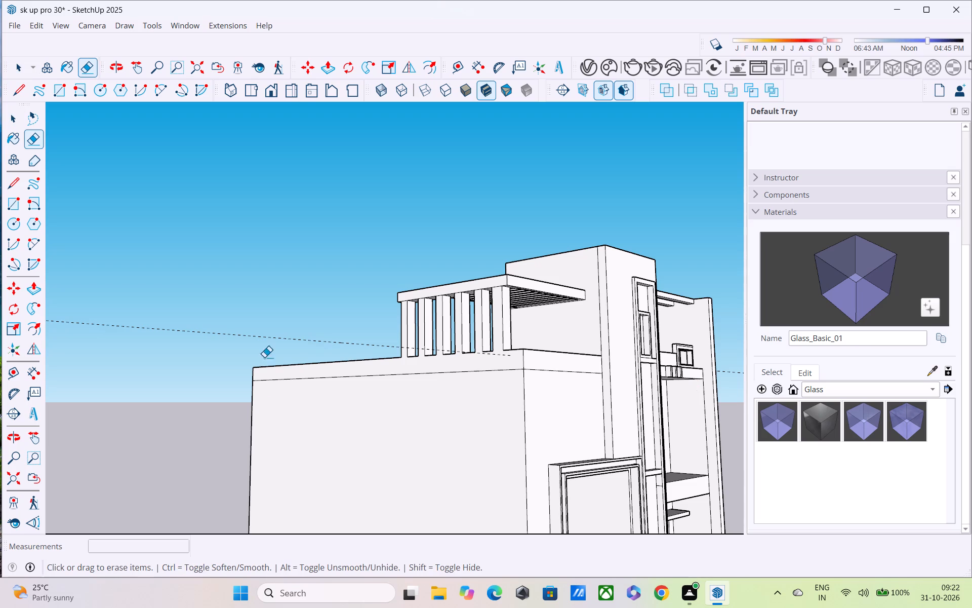
scroll(549, 381, "up", 2)
left_click_drag(544, 366, 544, 381)
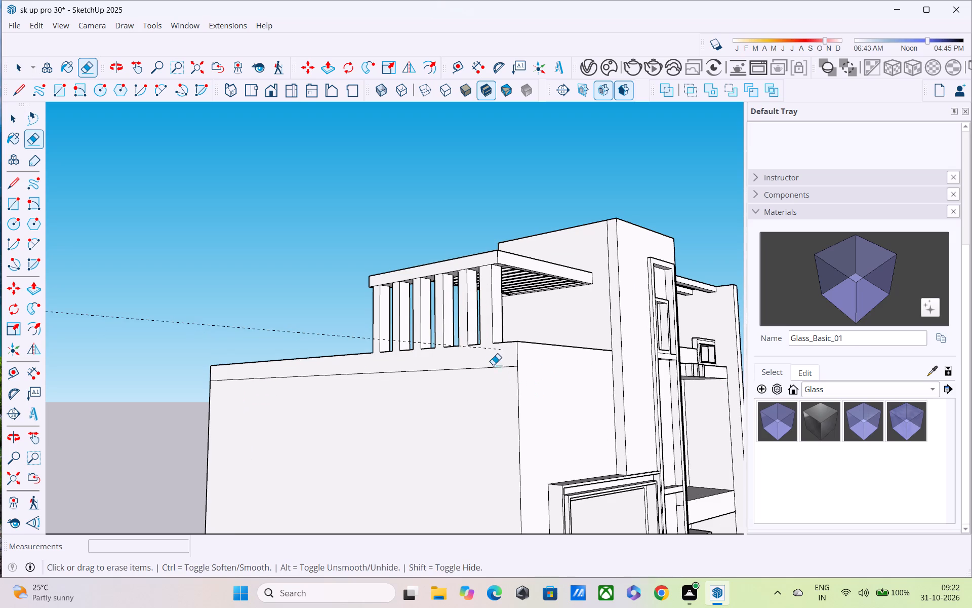
left_click_drag(493, 362, 493, 376)
middle_click_drag(523, 392, 463, 402)
key("space")
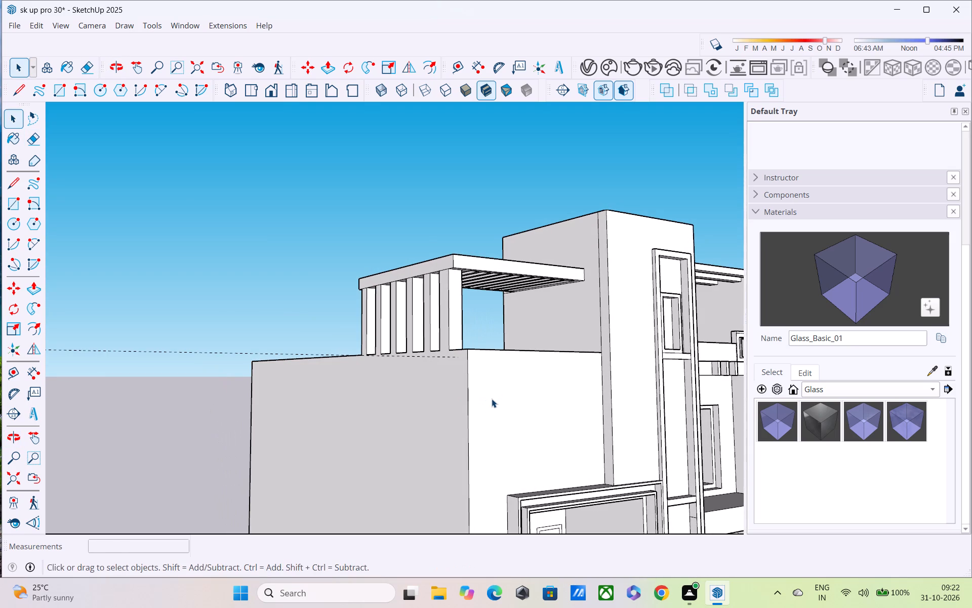
Copy the top edge of the front wall below the slatted column canopy 6" downwards.
left_click(507, 348)
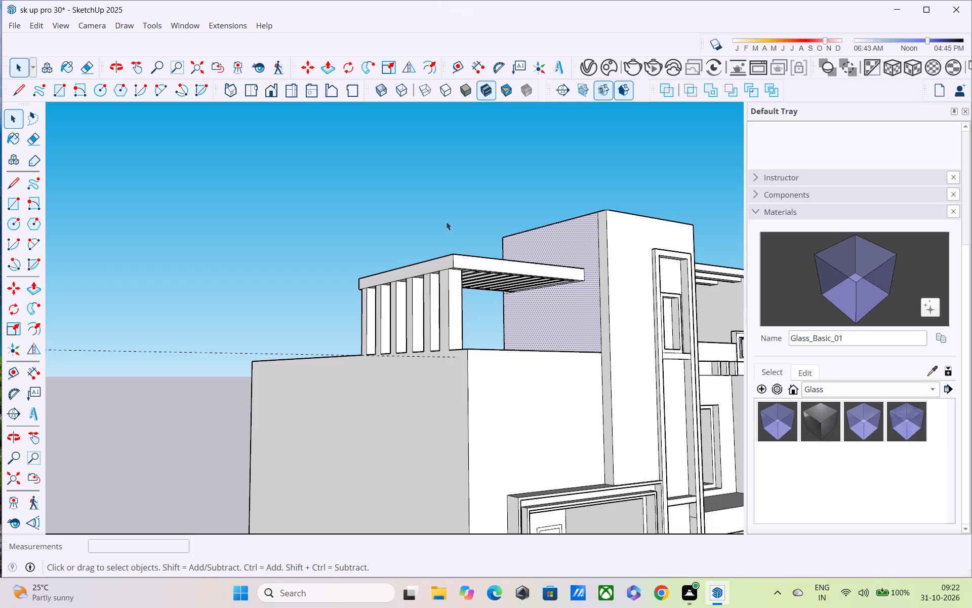
left_click(446, 221)
left_click(504, 353)
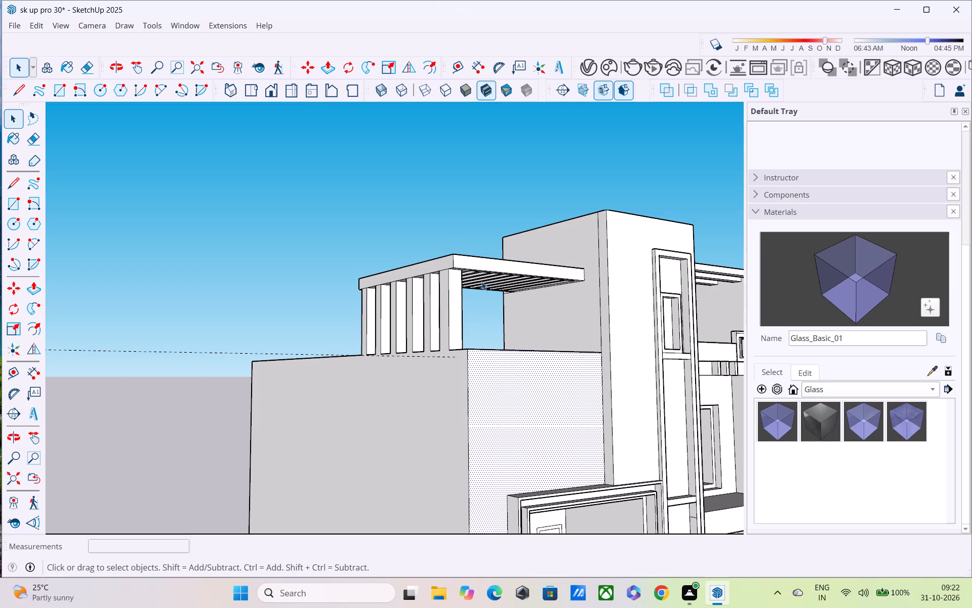
left_click(481, 226)
scroll(496, 359, "up", 3)
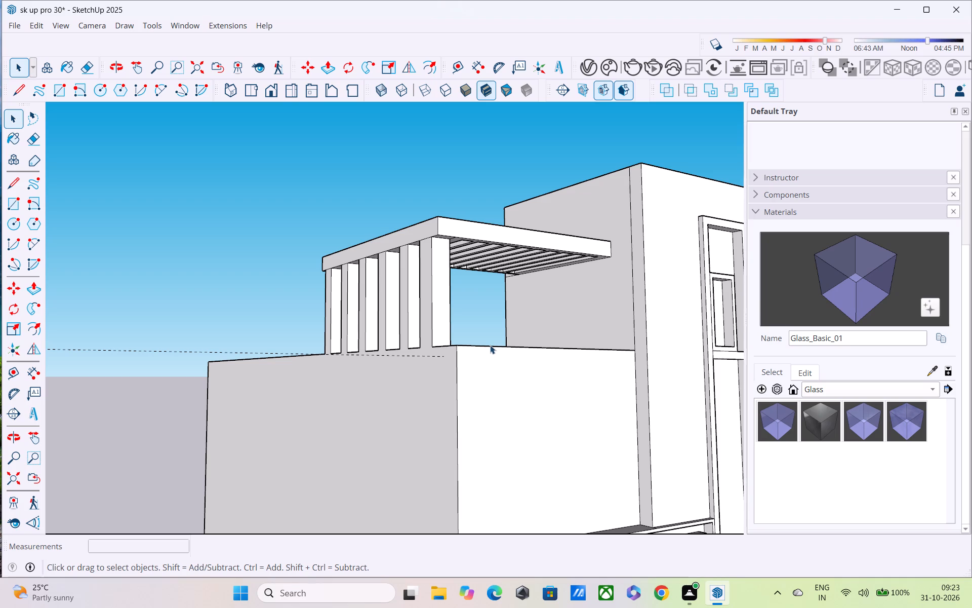
left_click(490, 345)
left_click(490, 347)
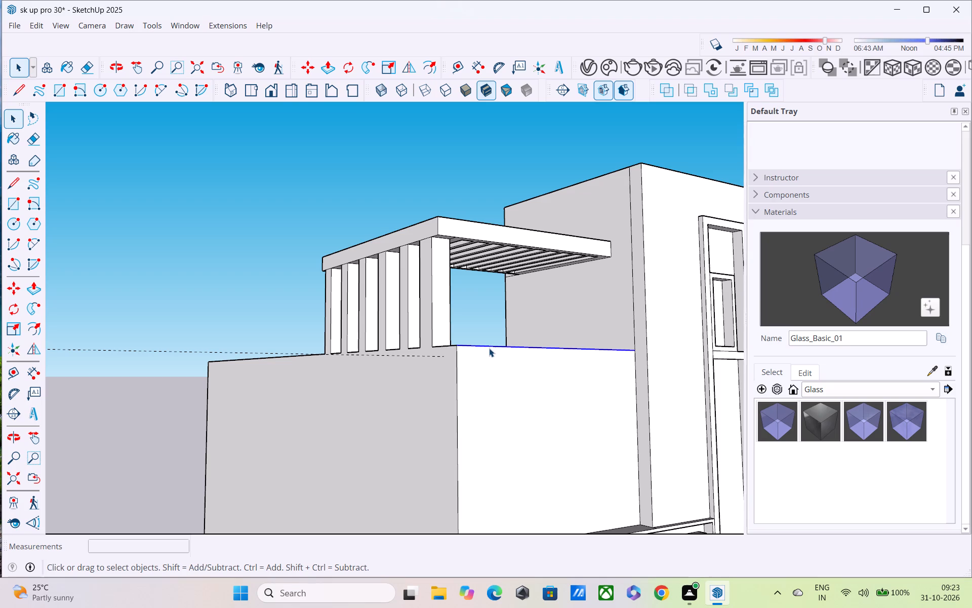
key("m")
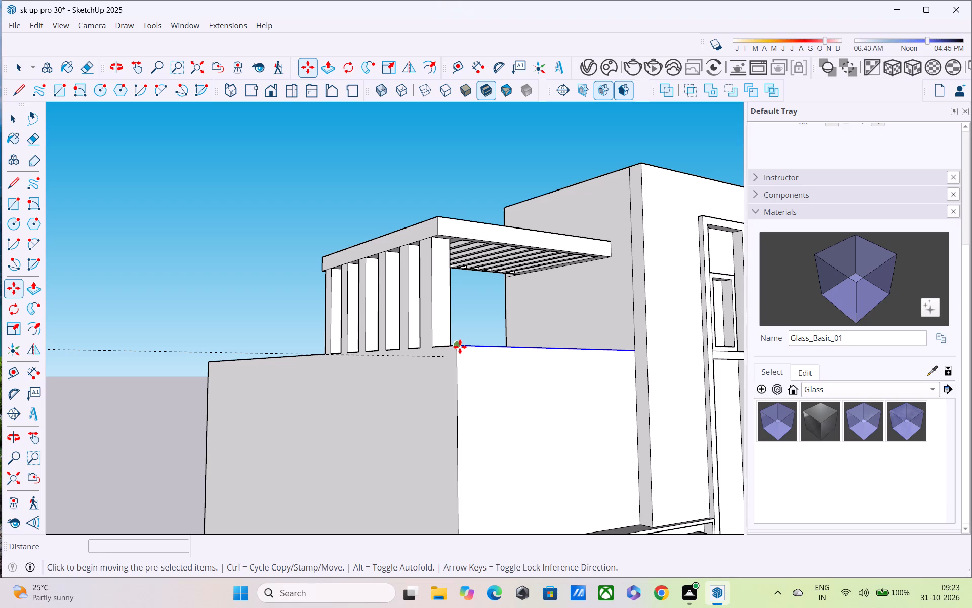
left_click(460, 347)
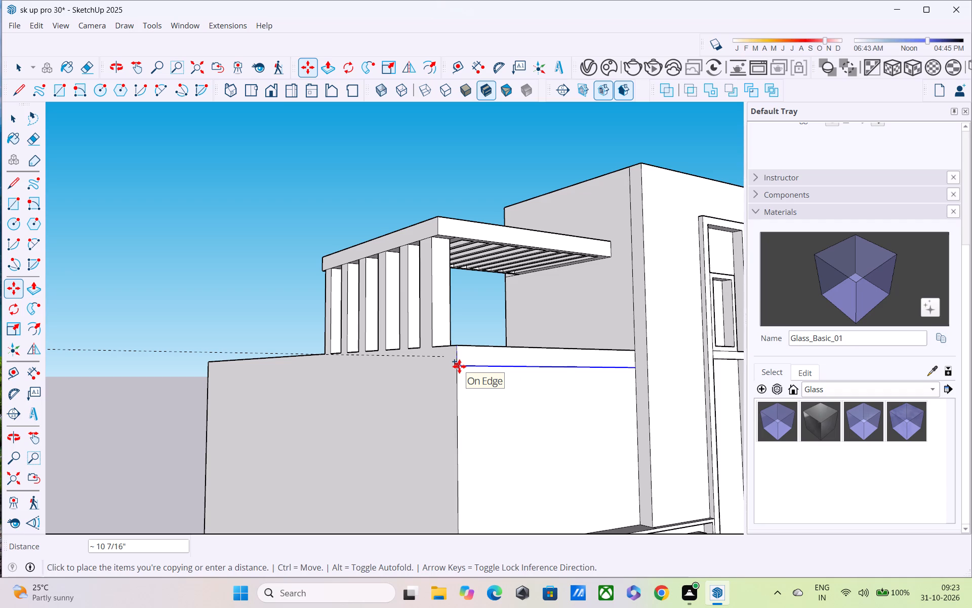
type("6\"")
key("Return")
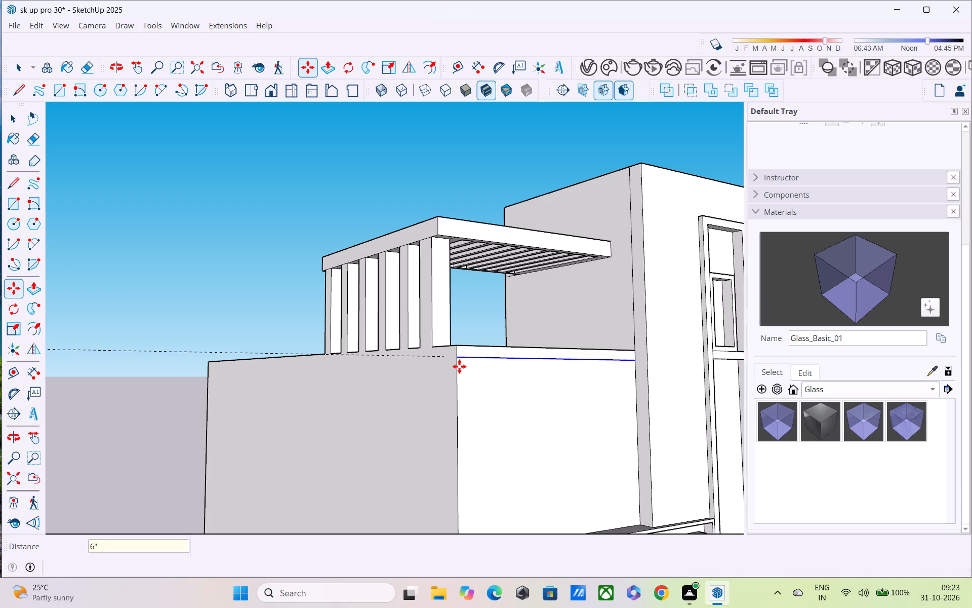
Pull the narrow band at the top of the front wall outwards by about 3 1/8".
middle_click_drag(460, 366, 384, 353)
scroll(383, 350, "up", 3)
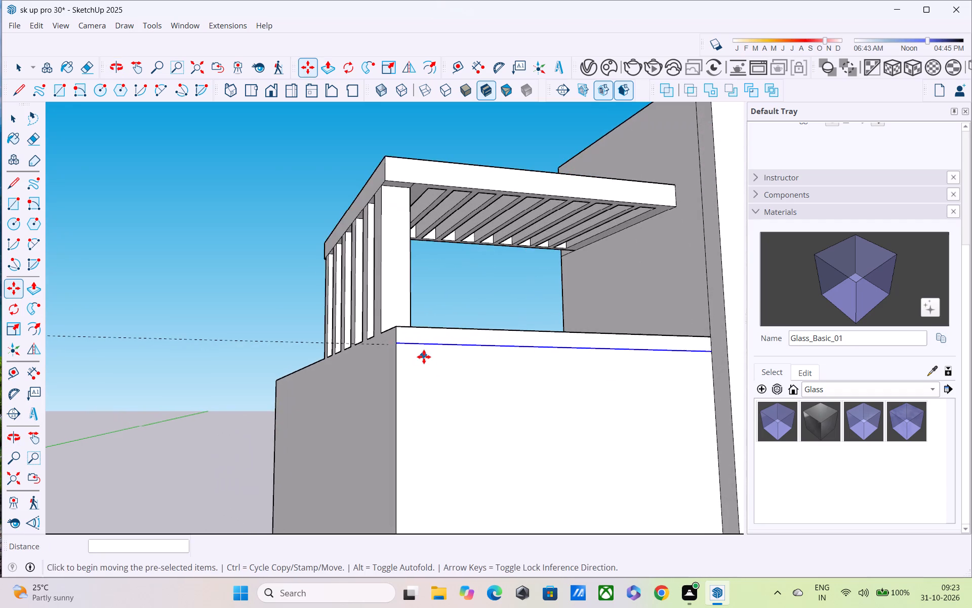
middle_click_drag(424, 361, 401, 410)
key("p")
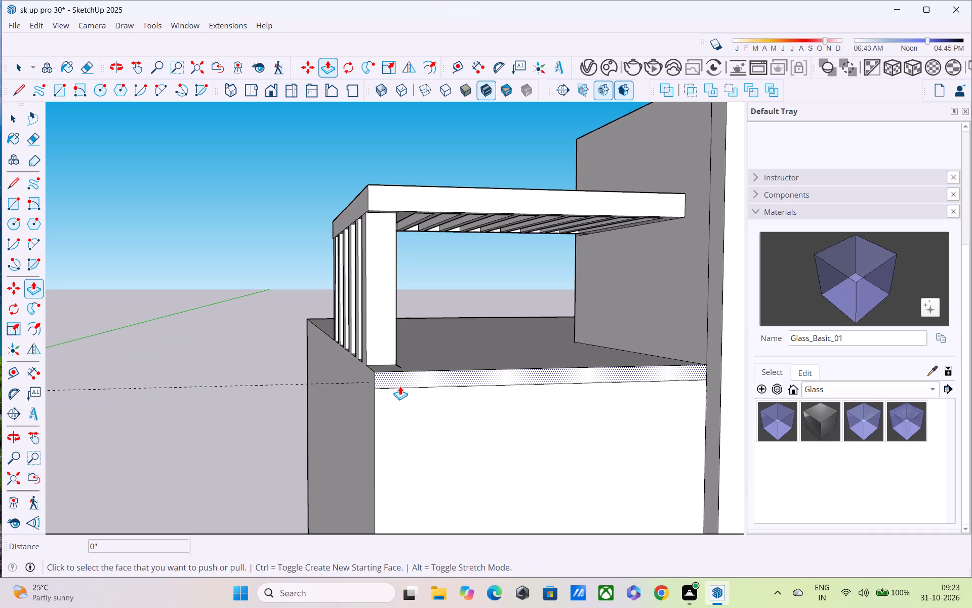
left_click(400, 386)
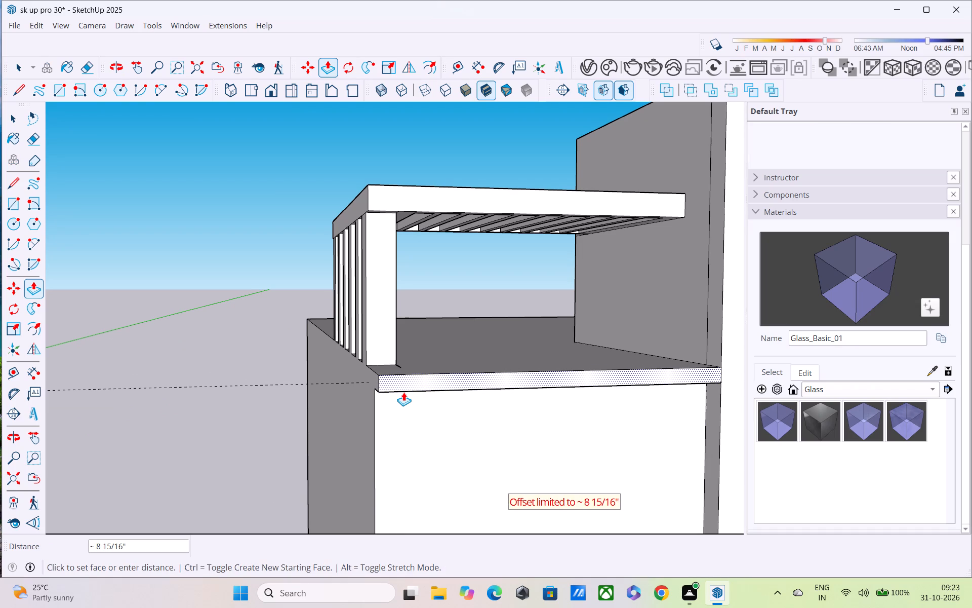
scroll(403, 392, "up", 1)
middle_click_drag(403, 392, 606, 383)
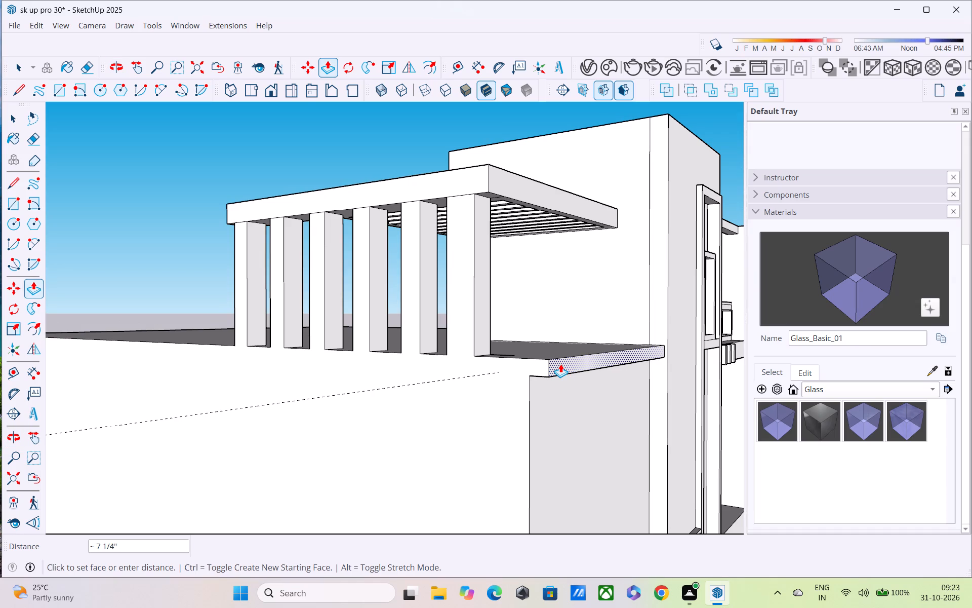
scroll(560, 364, "up", 3)
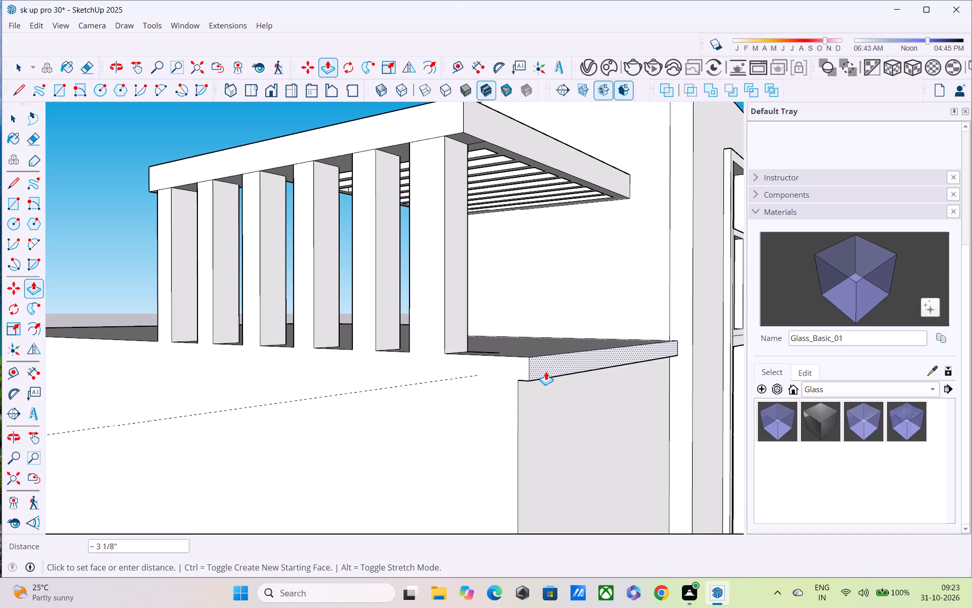
left_click(546, 371)
Draw a short vertical line on the side face along the wall corner, closing off the end of the projecting band.
scroll(553, 374, "down", 2)
middle_click_drag(552, 372, 513, 356)
scroll(508, 351, "down", 4)
middle_click_drag(508, 351, 423, 338)
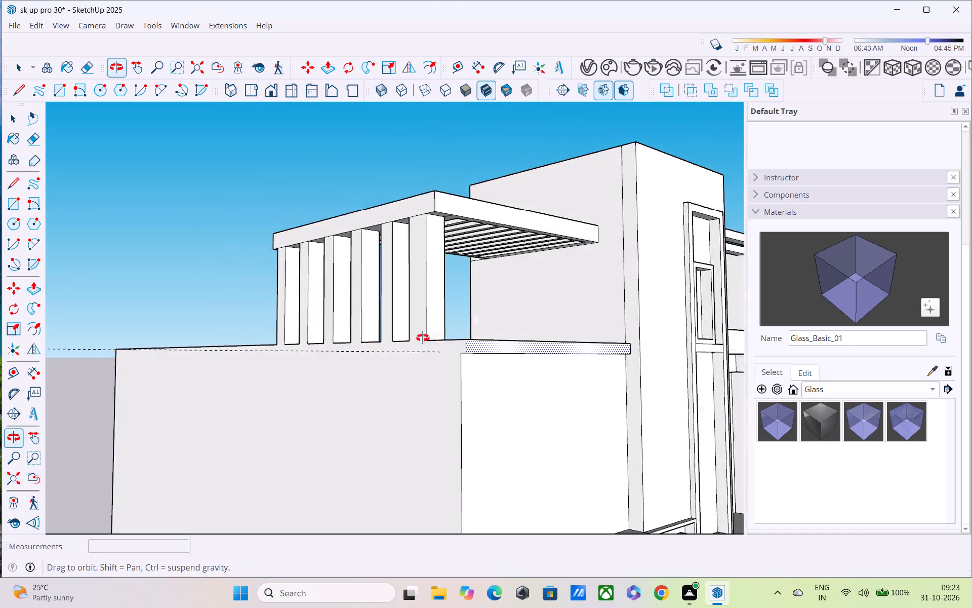
middle_click_drag(423, 338, 377, 327)
middle_click_drag(388, 344, 423, 372)
key("l")
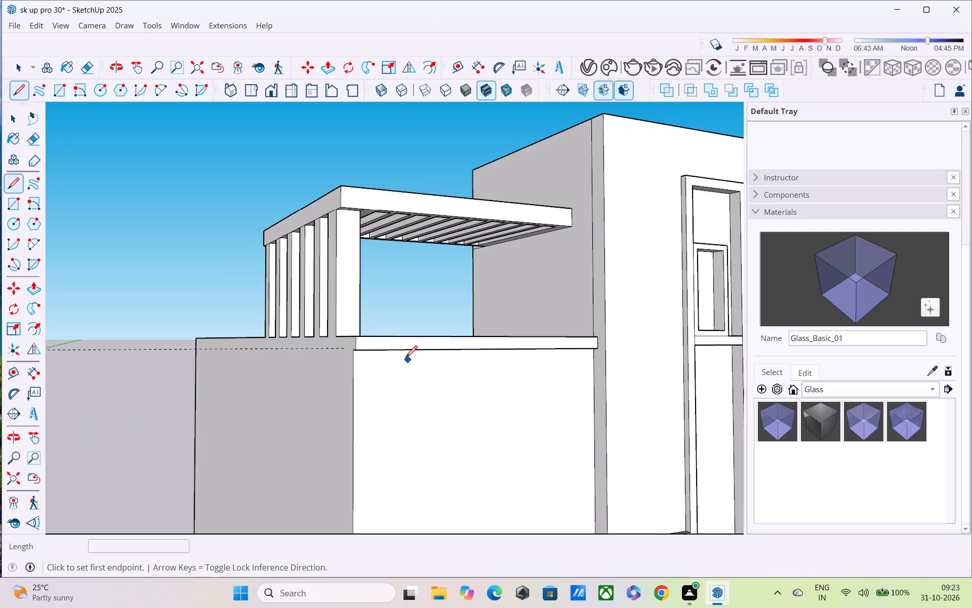
scroll(368, 355, "up", 3)
middle_click_drag(354, 352, 497, 377)
scroll(497, 377, "up", 3)
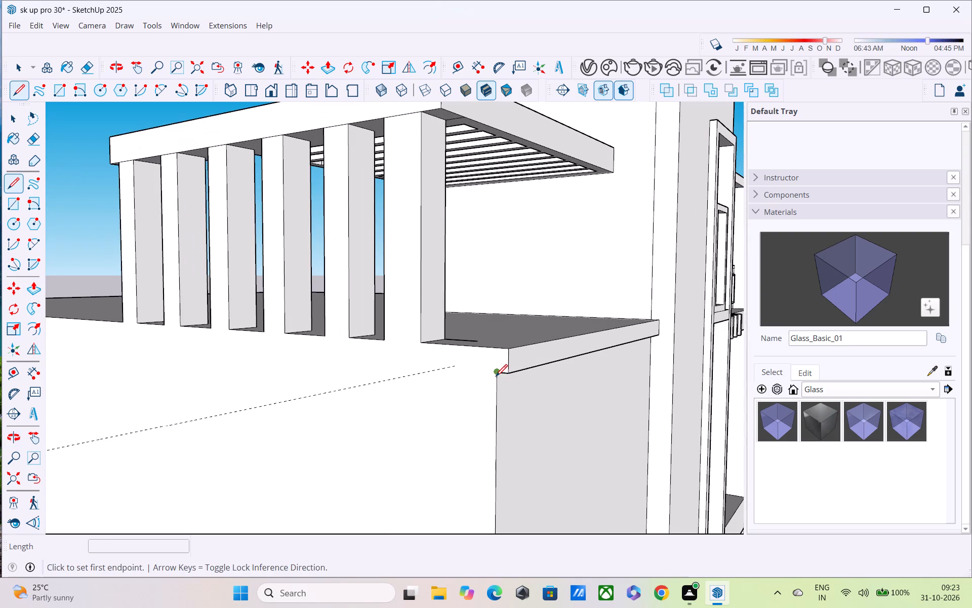
left_click(496, 377)
left_click(495, 353)
middle_click_drag(512, 374, 427, 362)
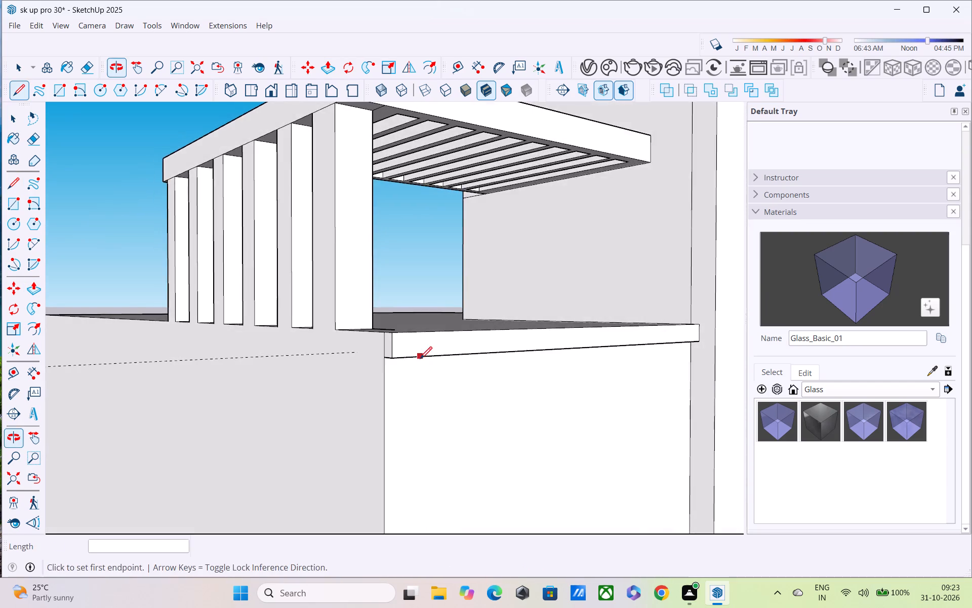
scroll(420, 360, "down", 4)
key("space")
Draw a rectangle about 1' 1 7/16" by 1' 10 7/16" on the front wall just below the projecting band.
middle_click_drag(419, 377, 324, 340)
scroll(330, 343, "up", 1)
scroll(321, 330, "down", 7)
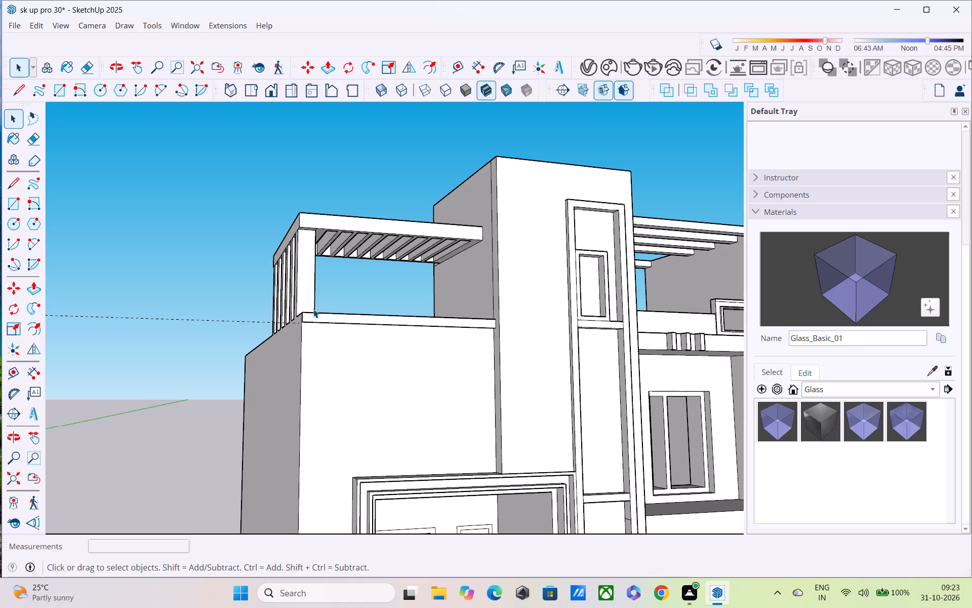
scroll(340, 345, "up", 2)
scroll(342, 486, "down", 1)
middle_click_drag(313, 442, 329, 488)
scroll(334, 463, "up", 4)
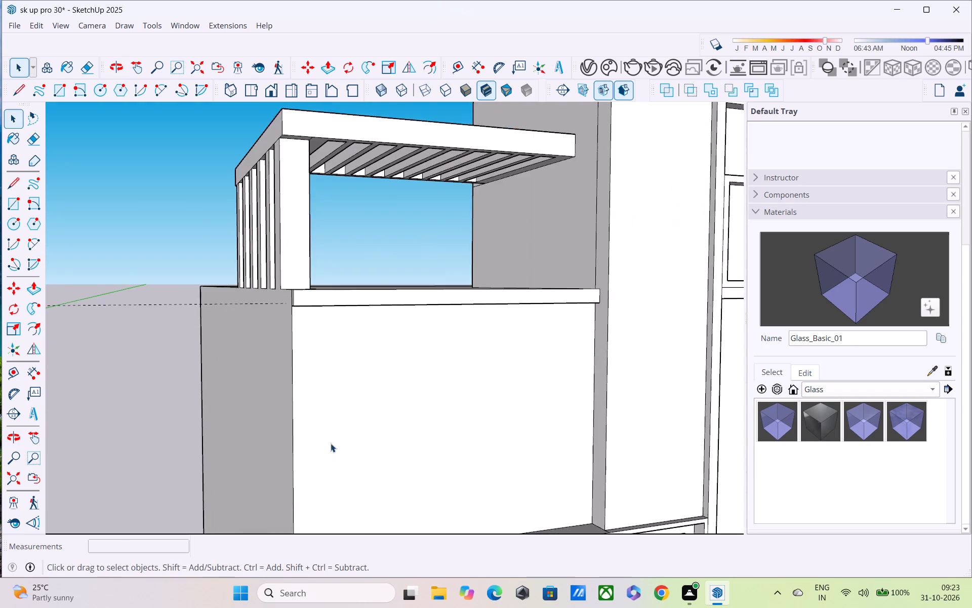
scroll(331, 443, "up", 1)
key("r")
scroll(327, 423, "up", 2)
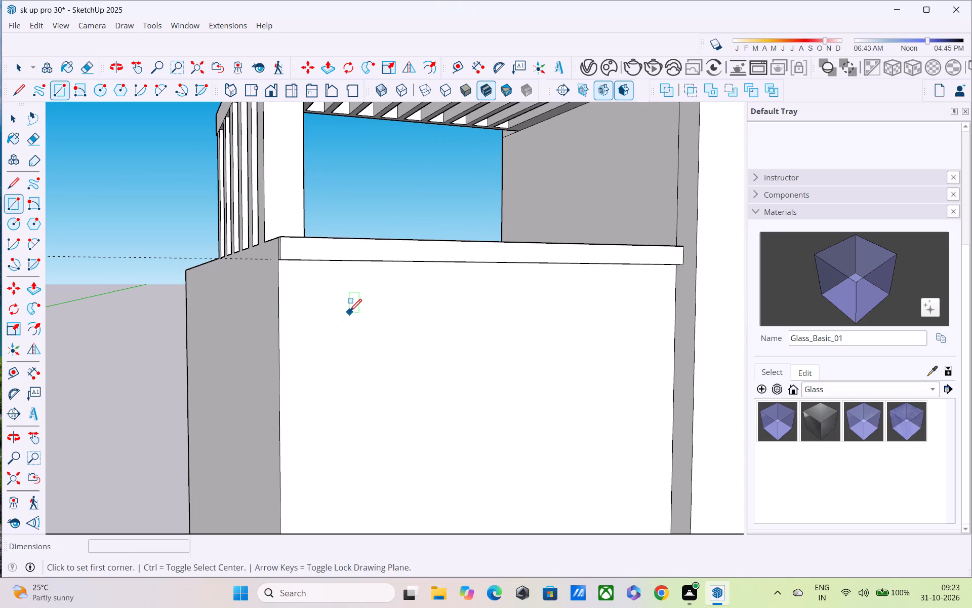
middle_click_drag(356, 292, 278, 252)
scroll(278, 240, "up", 3)
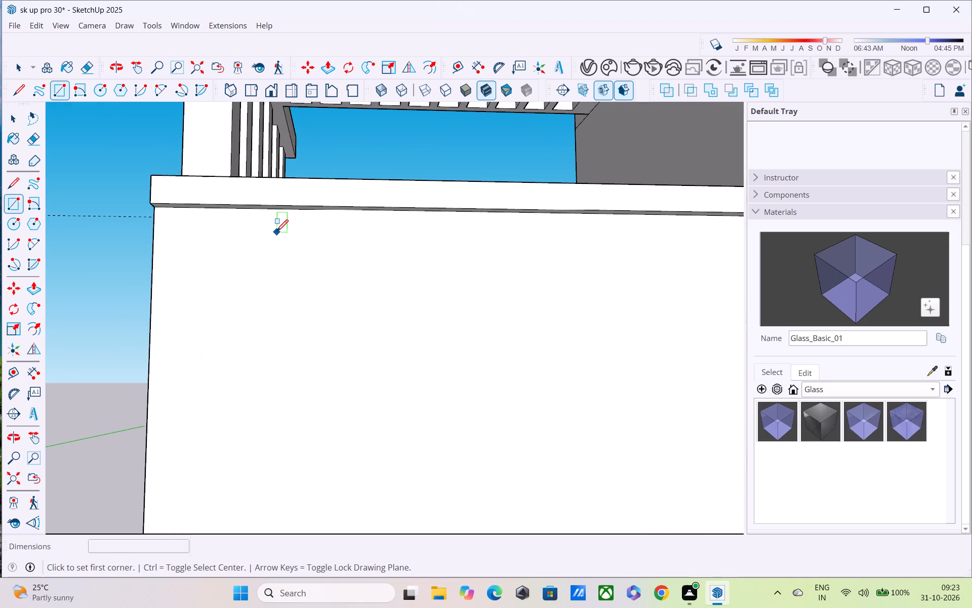
scroll(283, 233, "up", 1)
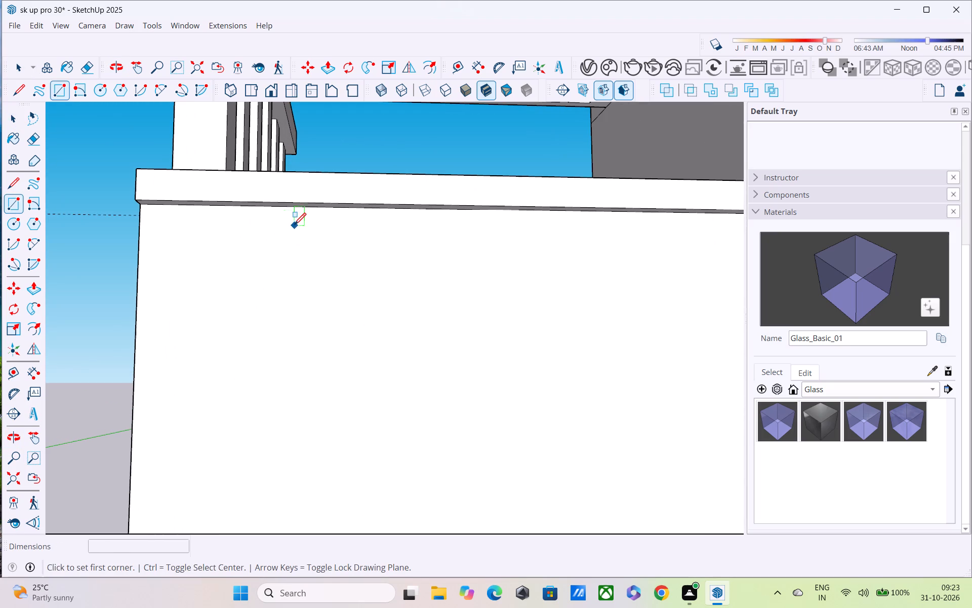
left_click(294, 213)
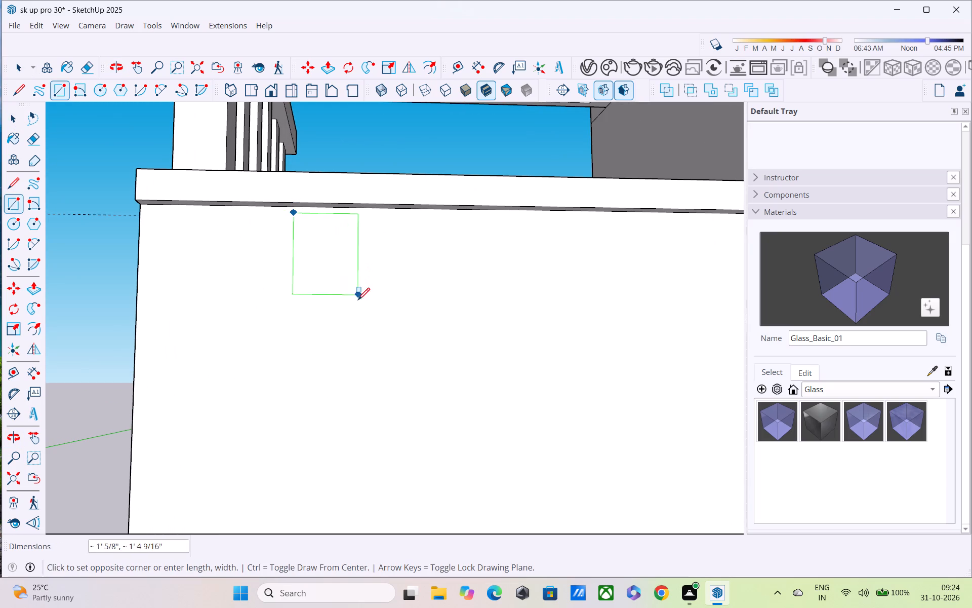
left_click(362, 329)
key("space")
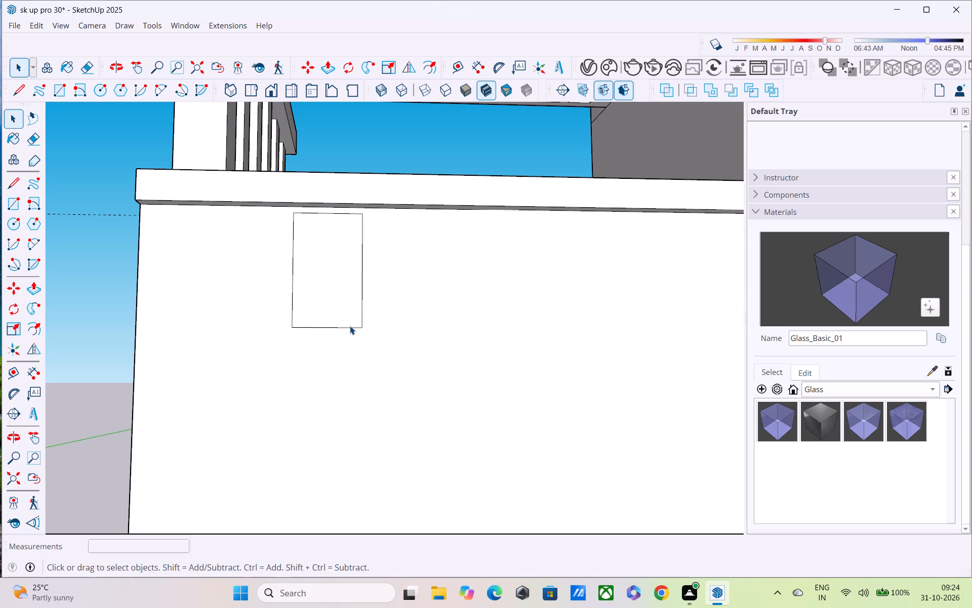
Offset the new rectangle's outline inwards by about 2 1/8".
key("f")
left_click(335, 318)
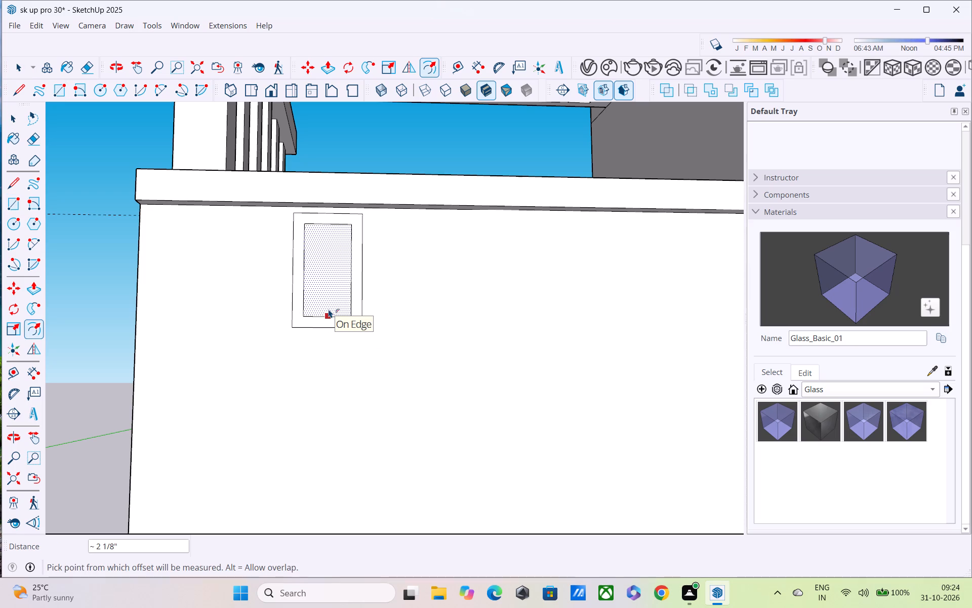
left_click(329, 309)
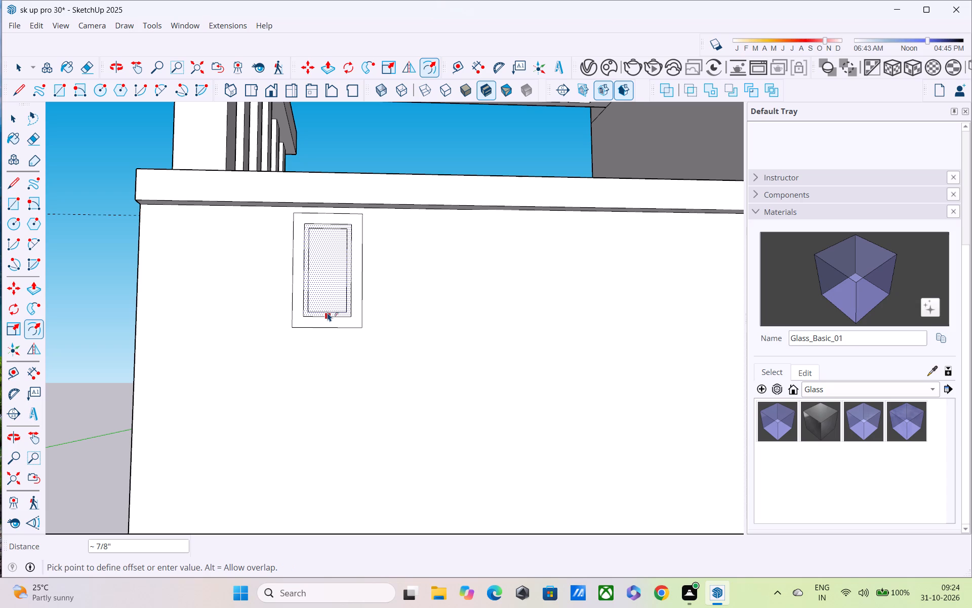
key("Escape")
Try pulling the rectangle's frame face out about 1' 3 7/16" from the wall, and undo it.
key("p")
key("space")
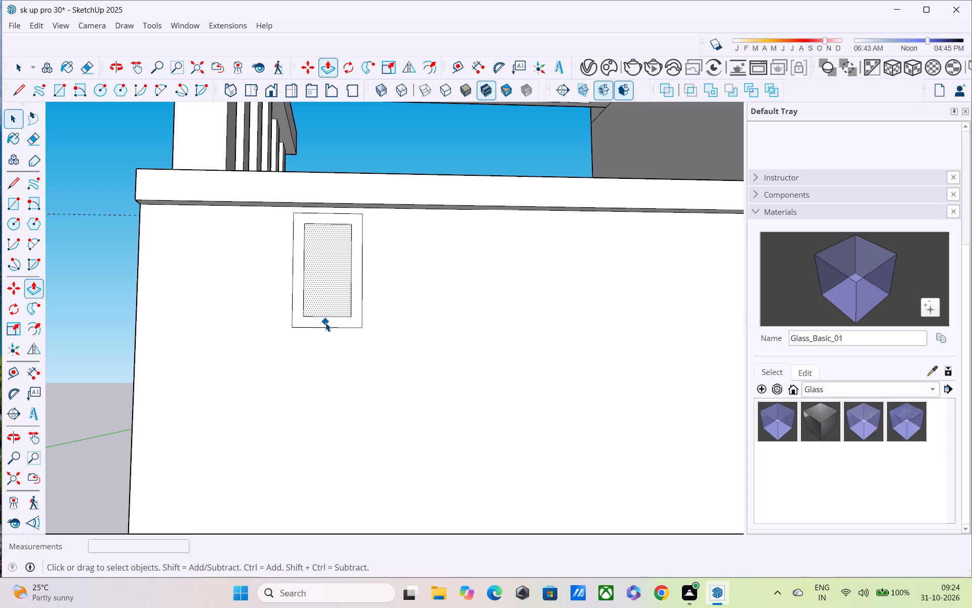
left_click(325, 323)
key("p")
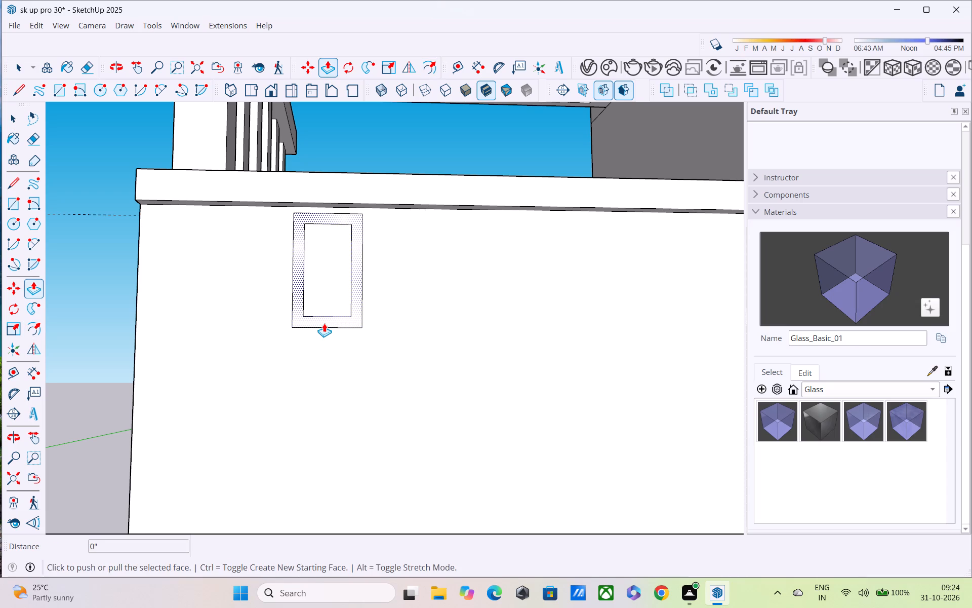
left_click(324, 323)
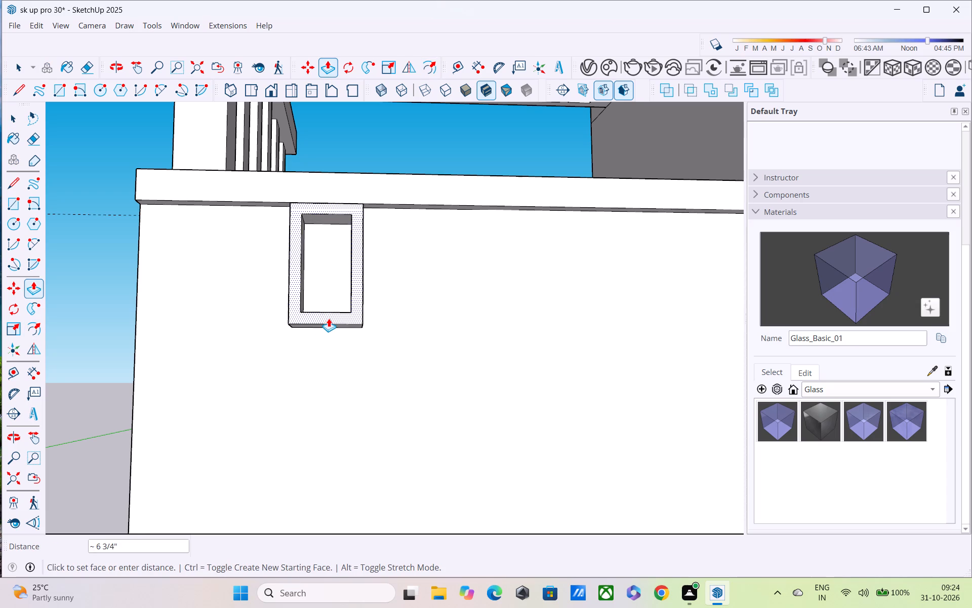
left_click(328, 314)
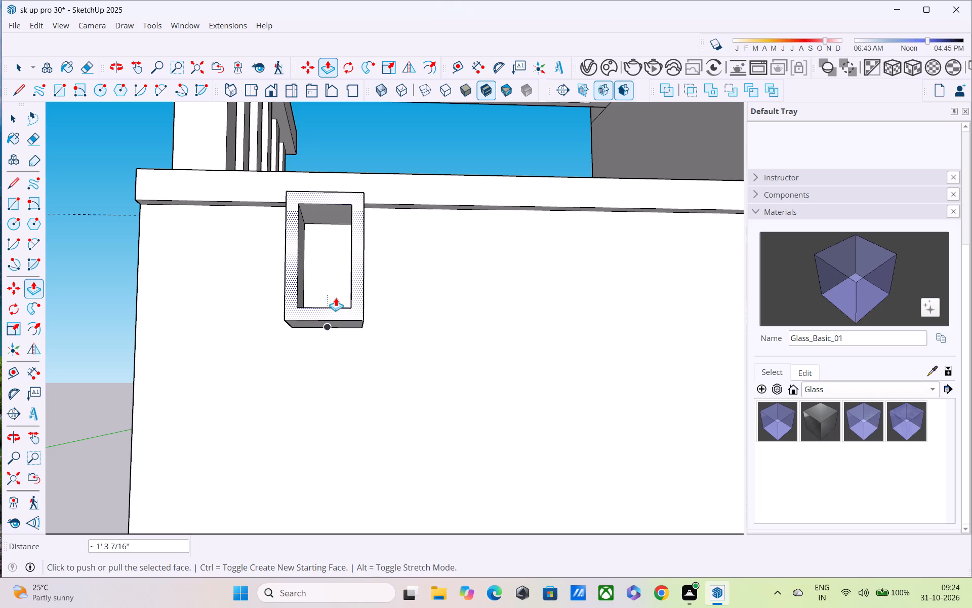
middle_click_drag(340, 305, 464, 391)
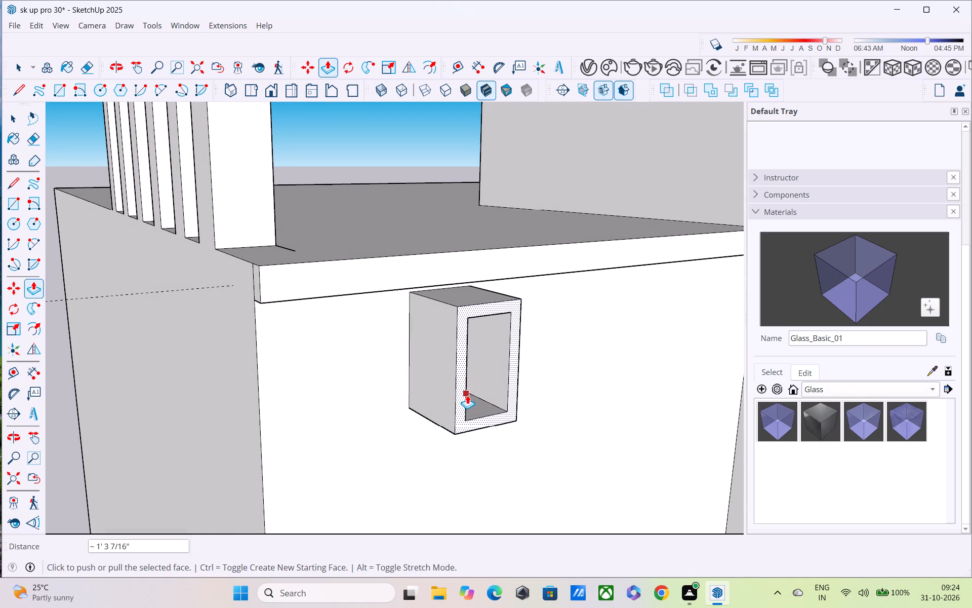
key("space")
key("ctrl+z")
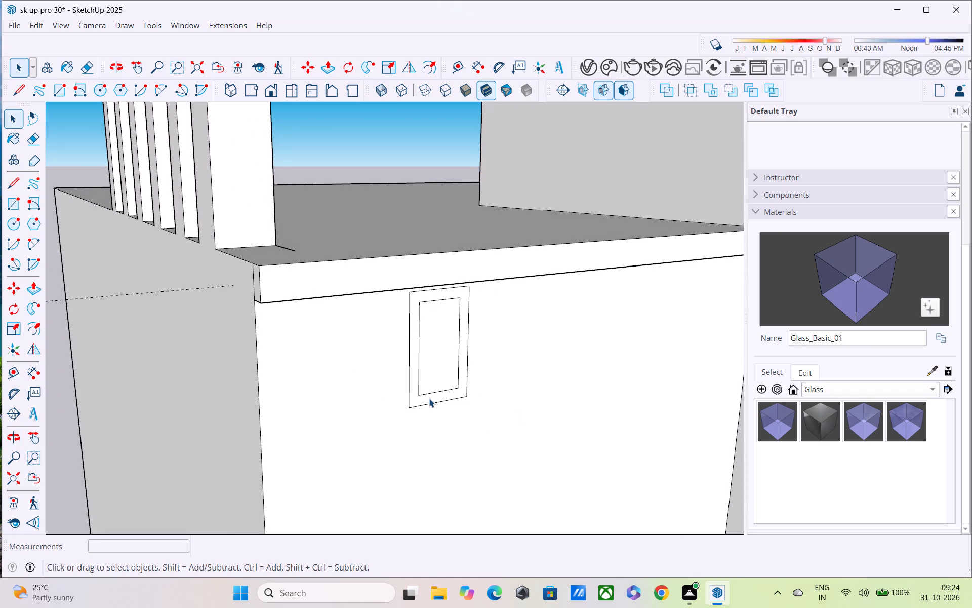
Pull the small rectangle's frame face out from the wall by about 4 13/16".
left_click(429, 399)
key("p")
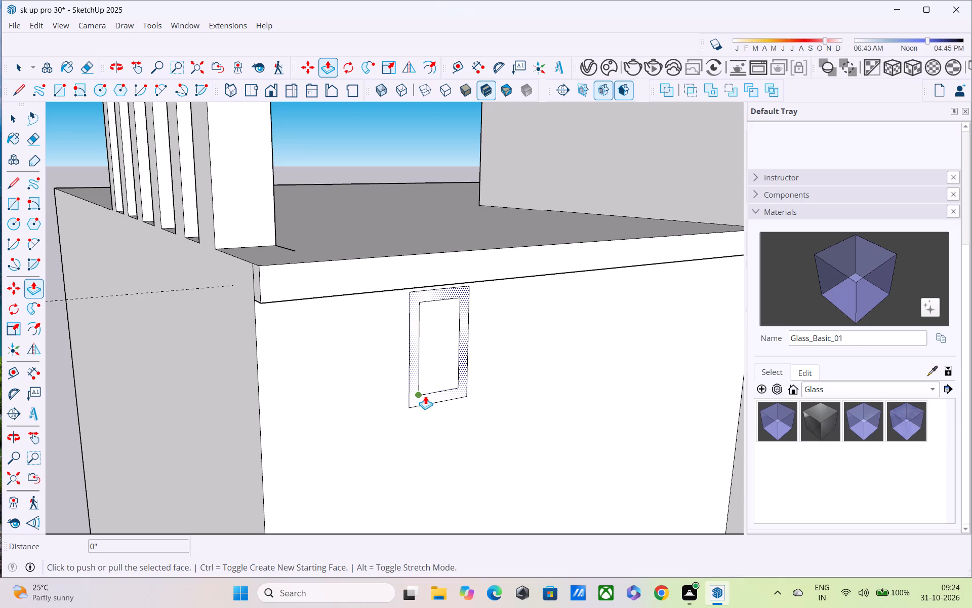
left_click(425, 396)
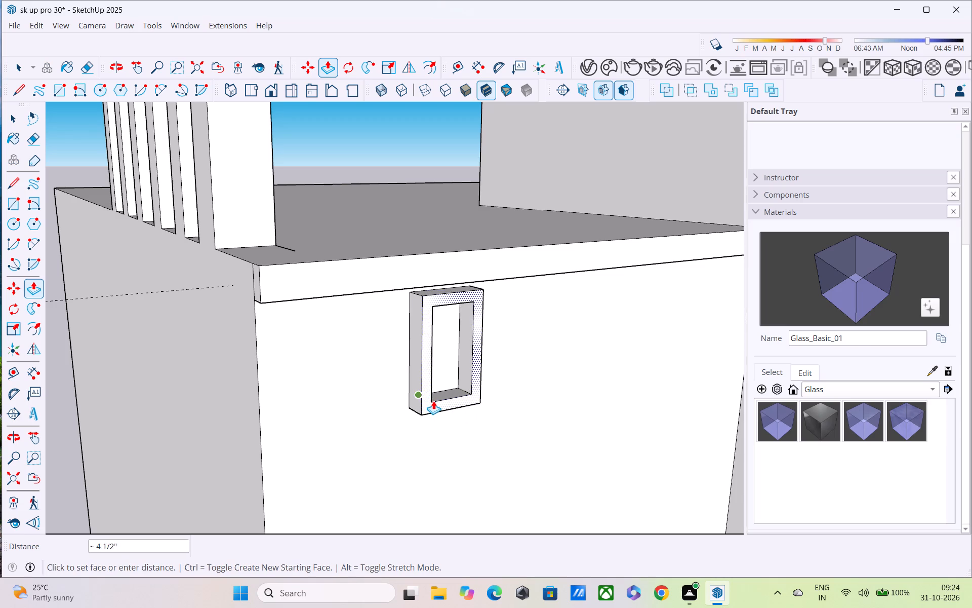
left_click(433, 401)
Raise the small frame's top face by about 1 5/16" so it meets the bottom edge of the projecting band.
middle_click_drag(440, 314, 407, 275)
scroll(416, 275, "up", 4)
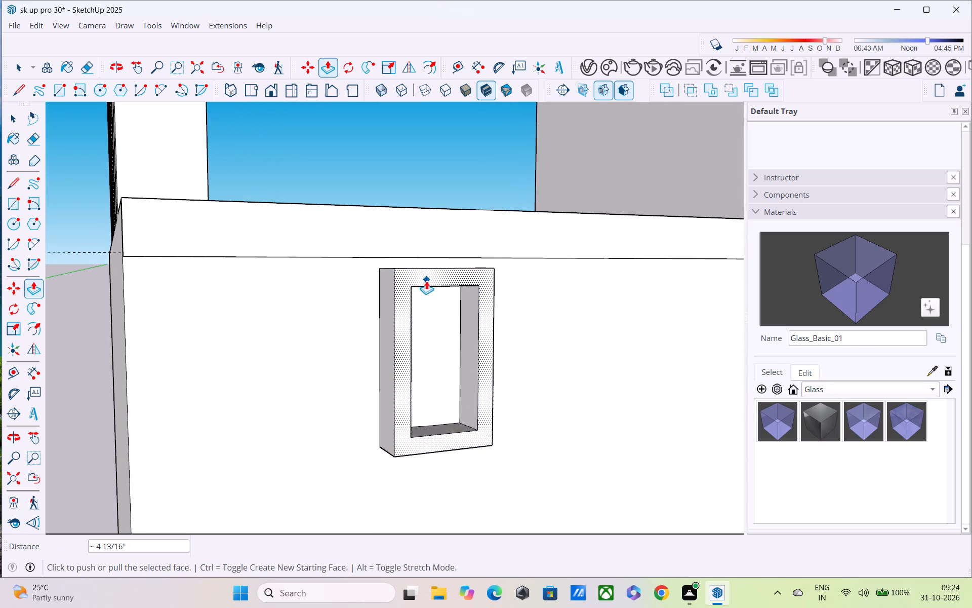
middle_click_drag(429, 288, 406, 397)
left_click(415, 300)
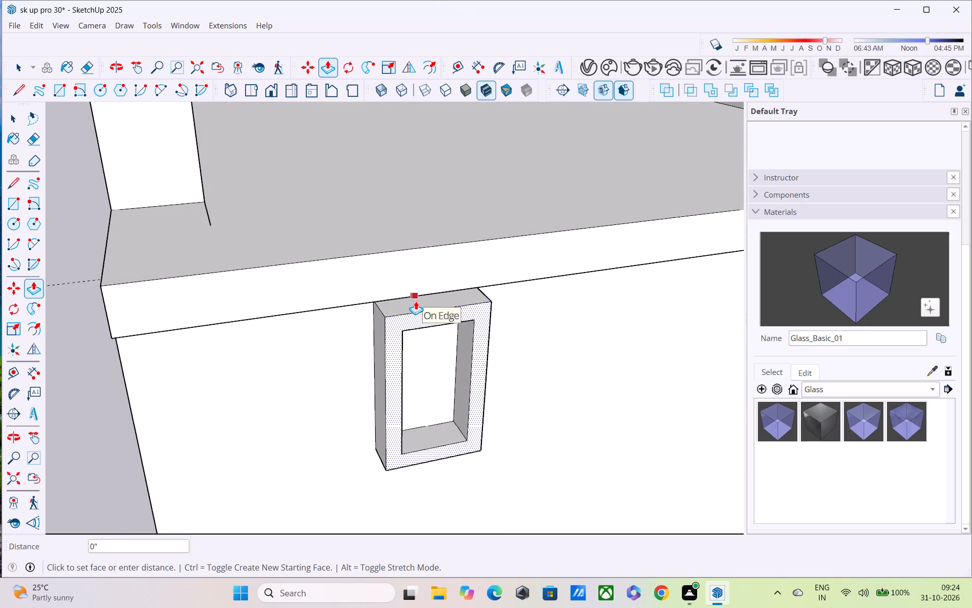
left_click(416, 301)
key("space")
left_click(424, 300)
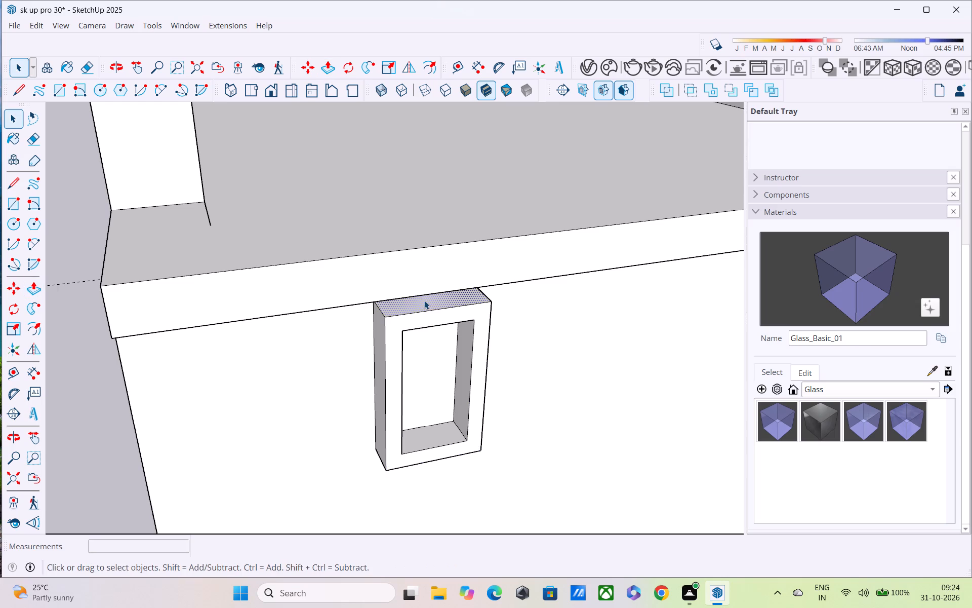
key("p")
left_click(422, 297)
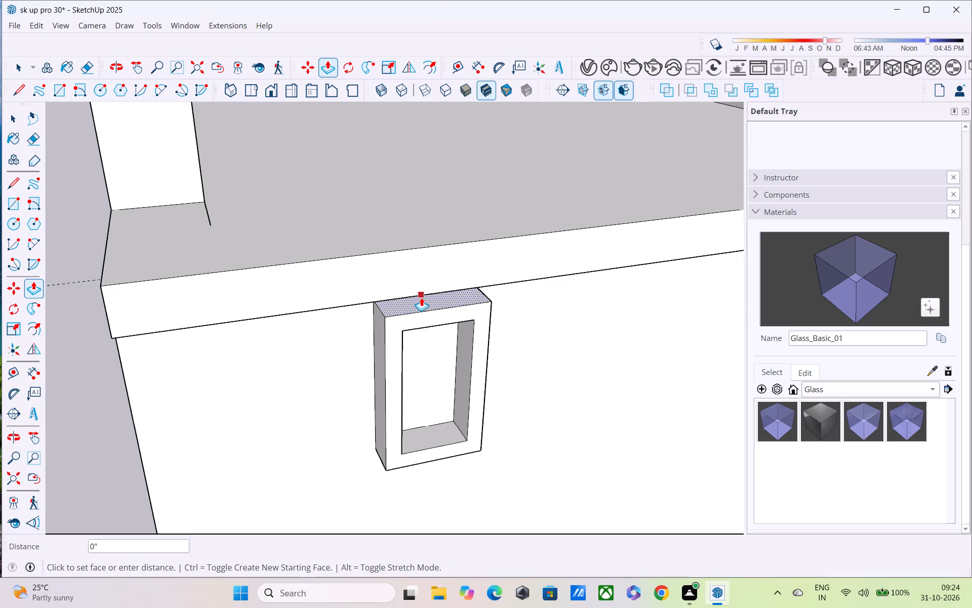
left_click(417, 279)
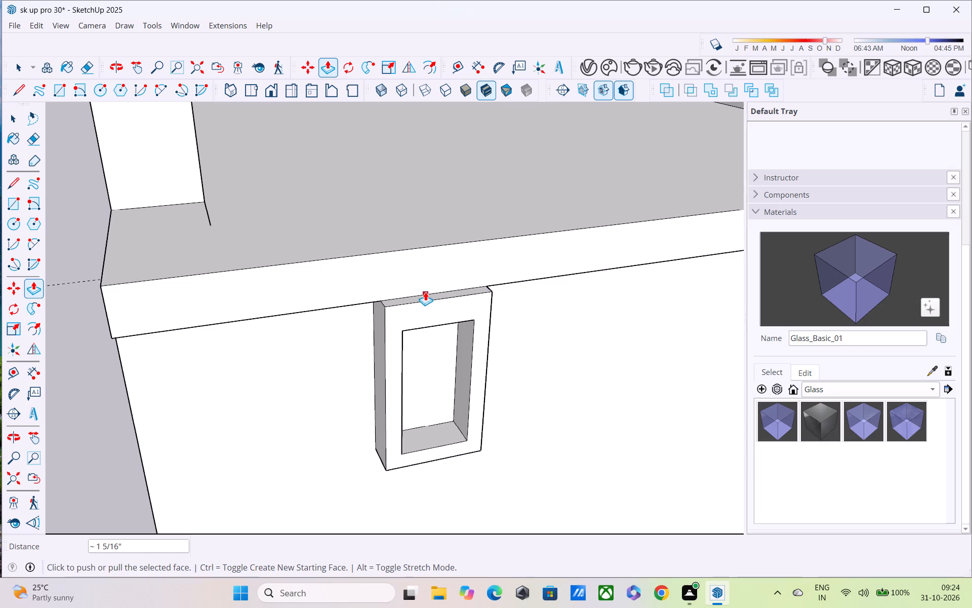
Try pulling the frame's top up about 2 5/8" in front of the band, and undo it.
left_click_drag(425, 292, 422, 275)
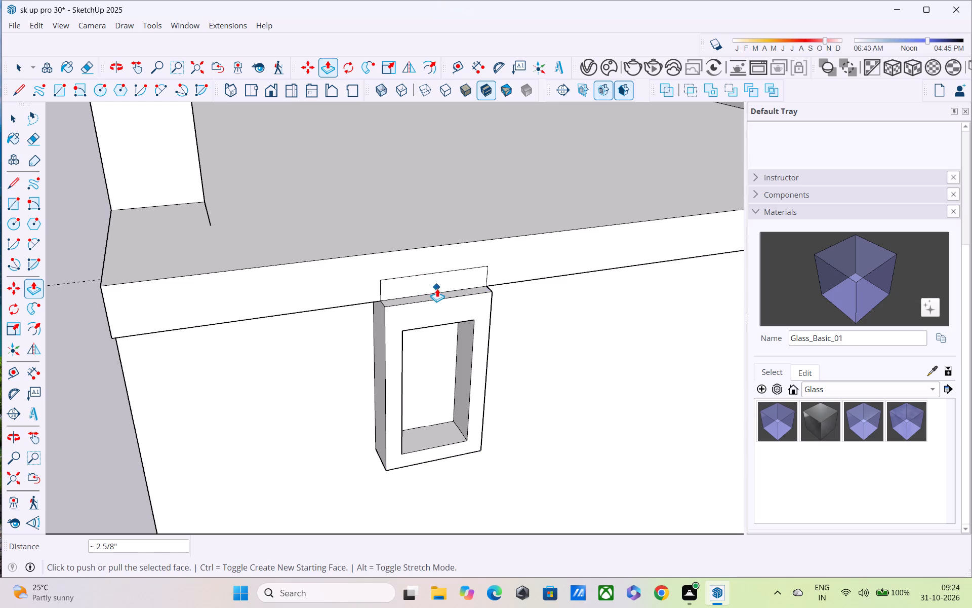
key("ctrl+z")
Draw a line along the edge where the frame's top meets the band, and raise the separated top face about 2 9/16".
middle_click_drag(455, 298, 599, 333)
scroll(534, 292, "up", 3)
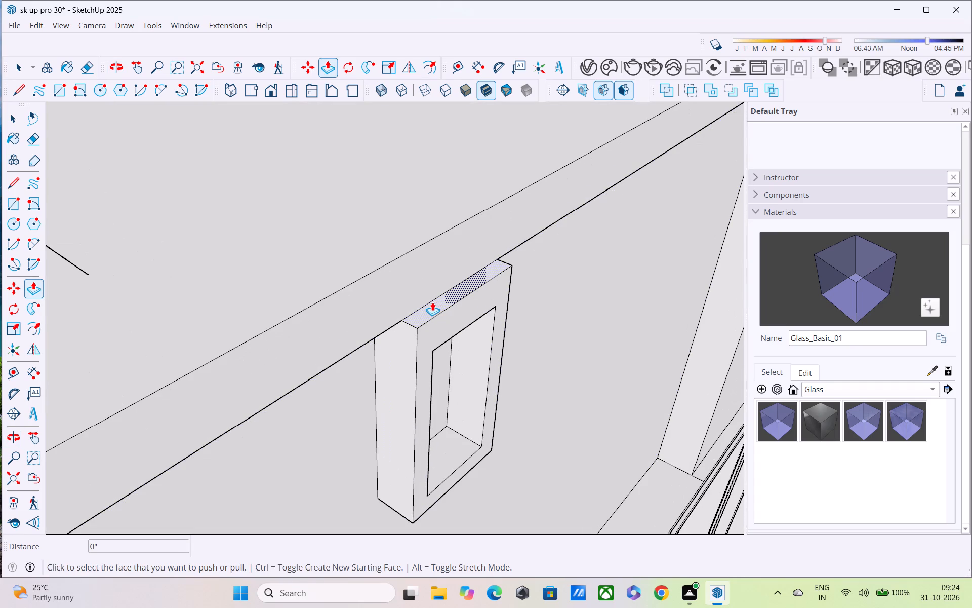
left_click(432, 301)
key("Escape")
key("space")
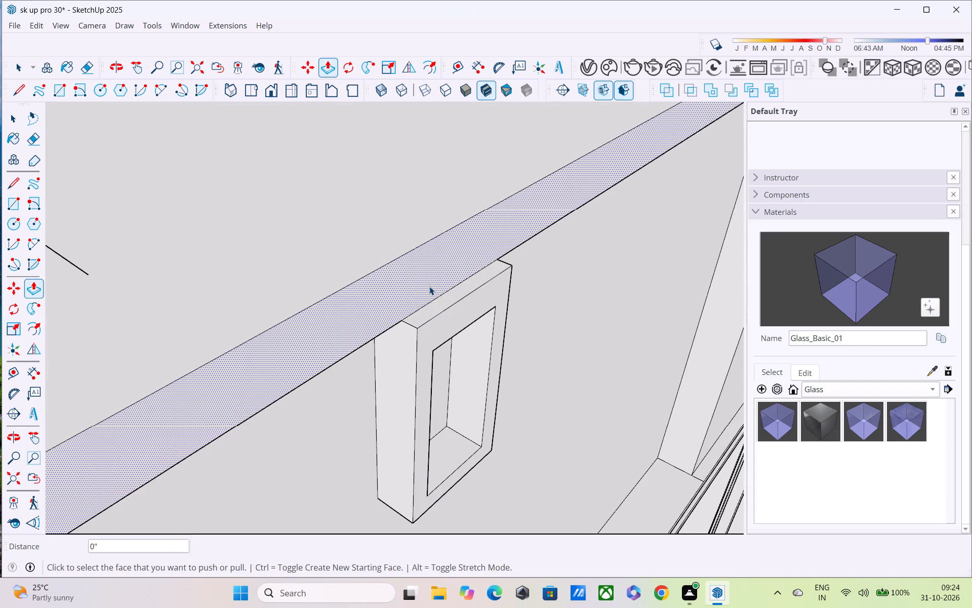
key("l")
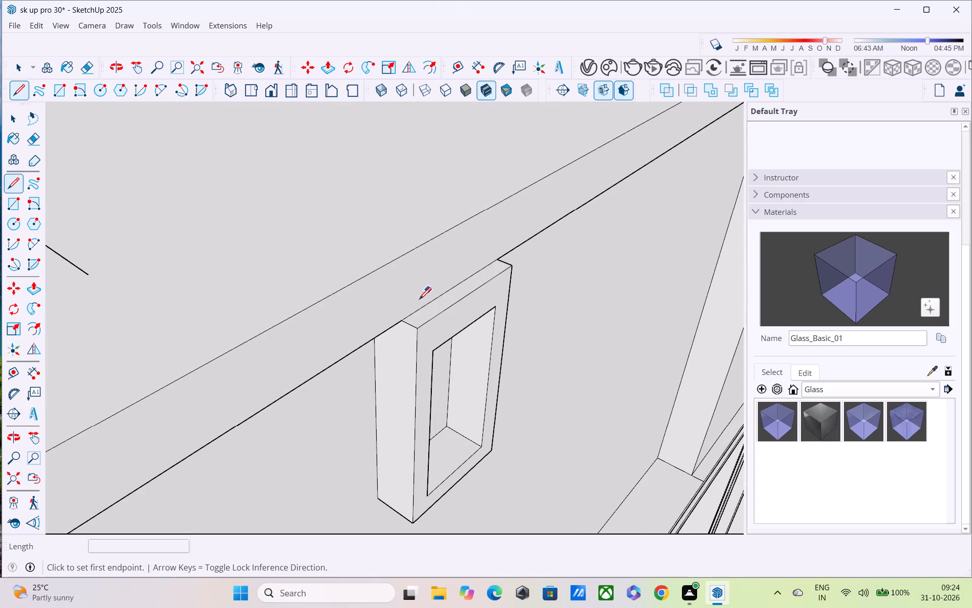
scroll(413, 308, "up", 3)
left_click(400, 330)
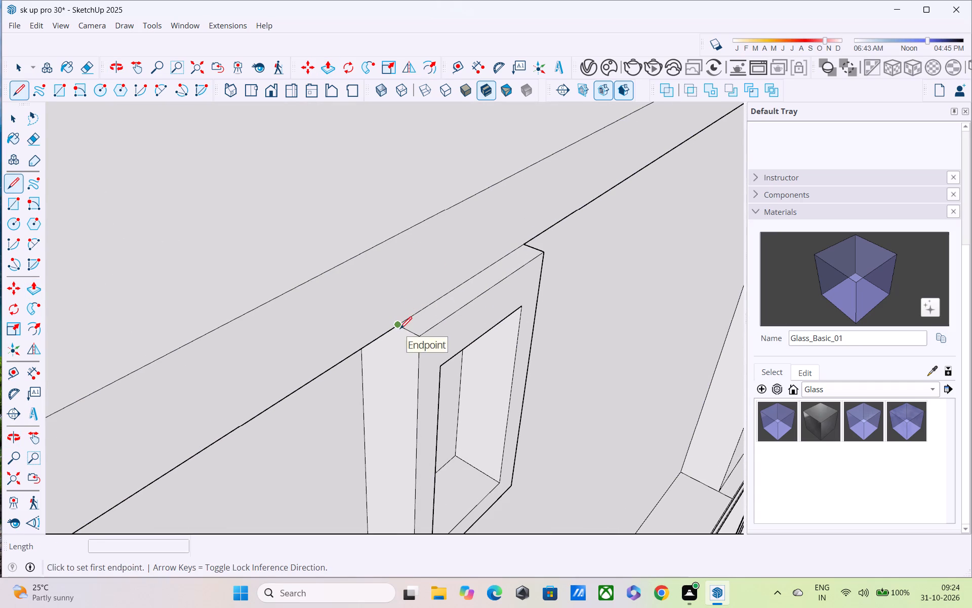
left_click(528, 244)
key("p")
left_click(505, 276)
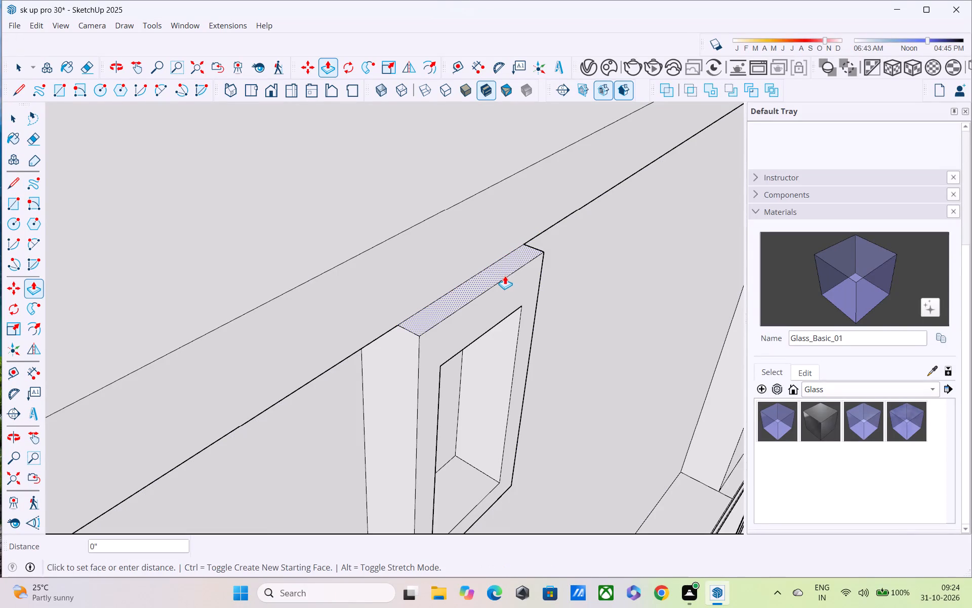
left_click(492, 239)
Push the upper inner face of the frame's opening upwards by about 2 15/16".
middle_click_drag(485, 239, 400, 116)
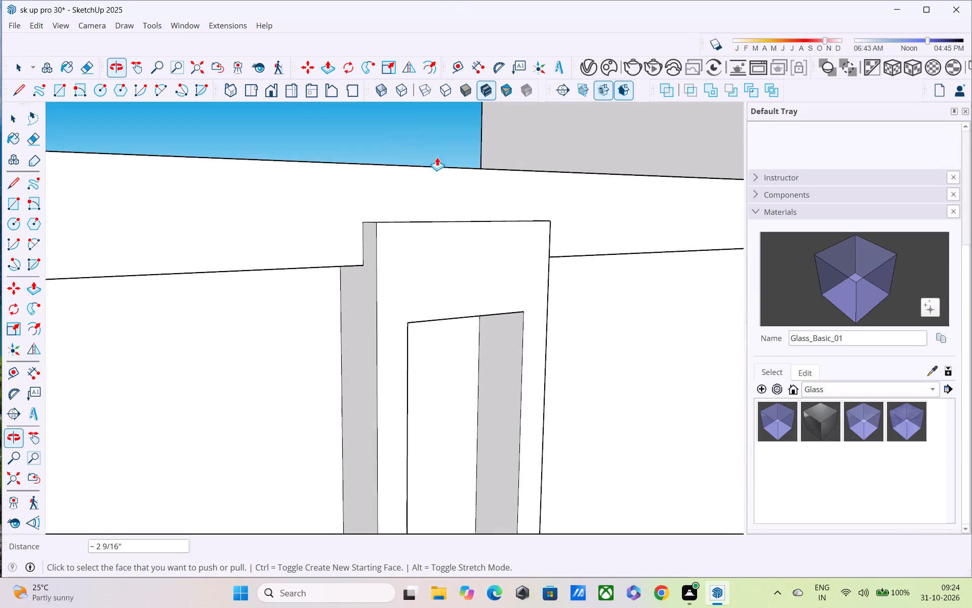
scroll(491, 209, "down", 4)
middle_click_drag(489, 233, 414, 136)
scroll(414, 136, "up", 1)
middle_click_drag(455, 400, 428, 371)
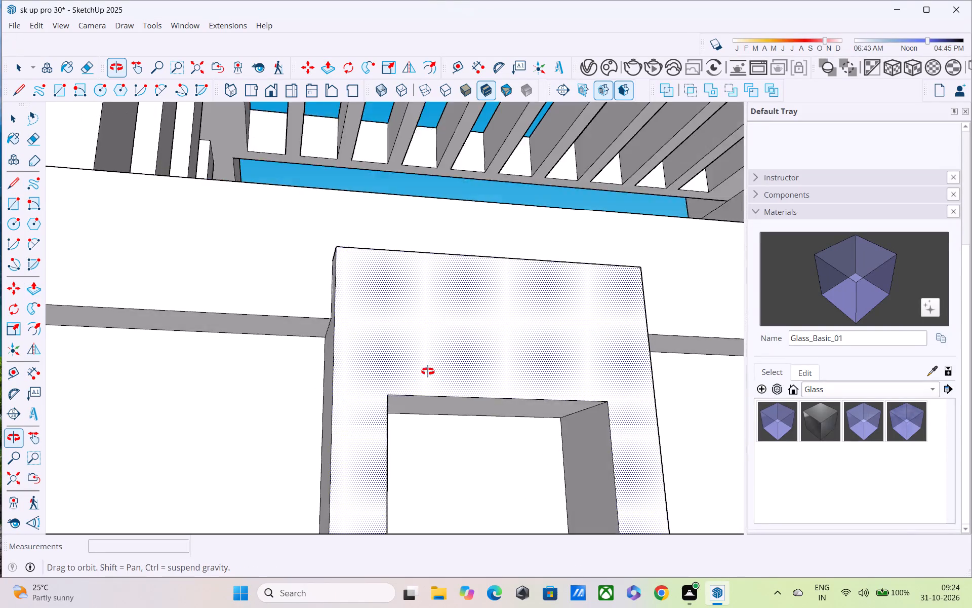
middle_click_drag(428, 371, 422, 354)
left_click_drag(436, 402, 429, 354)
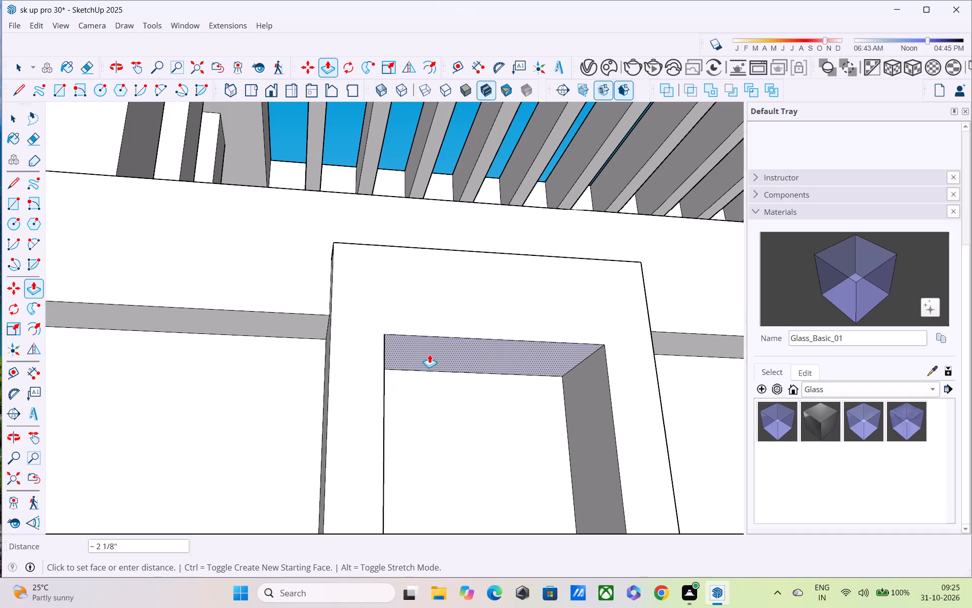
left_click_drag(429, 354, 426, 335)
Pull the small frame's front face out by a further 1 5/8" or so.
scroll(433, 343, "down", 9)
scroll(455, 387, "up", 1)
middle_click_drag(455, 387, 433, 414)
scroll(429, 403, "down", 5)
middle_click_drag(429, 405, 489, 461)
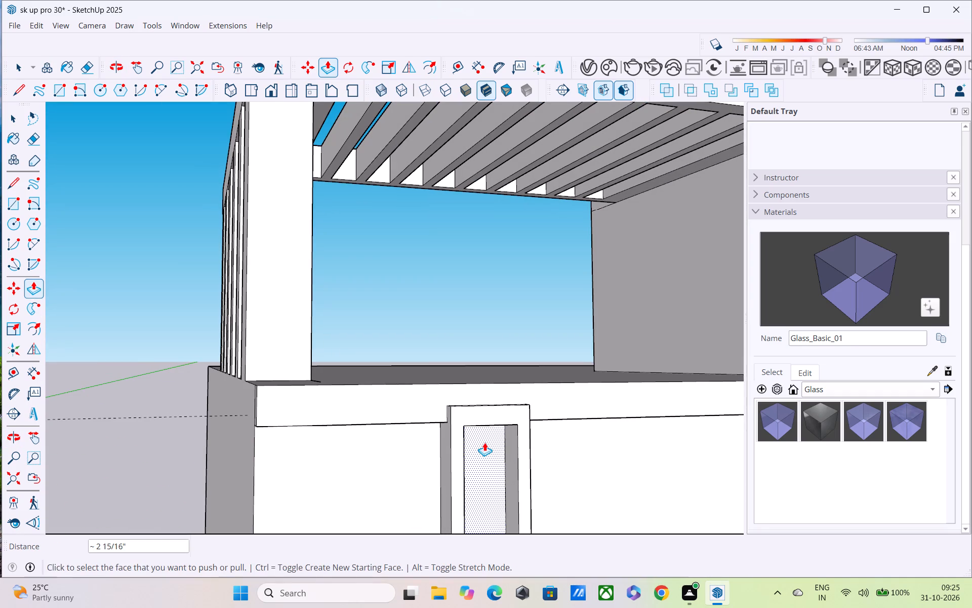
left_click(462, 412)
left_click(465, 420)
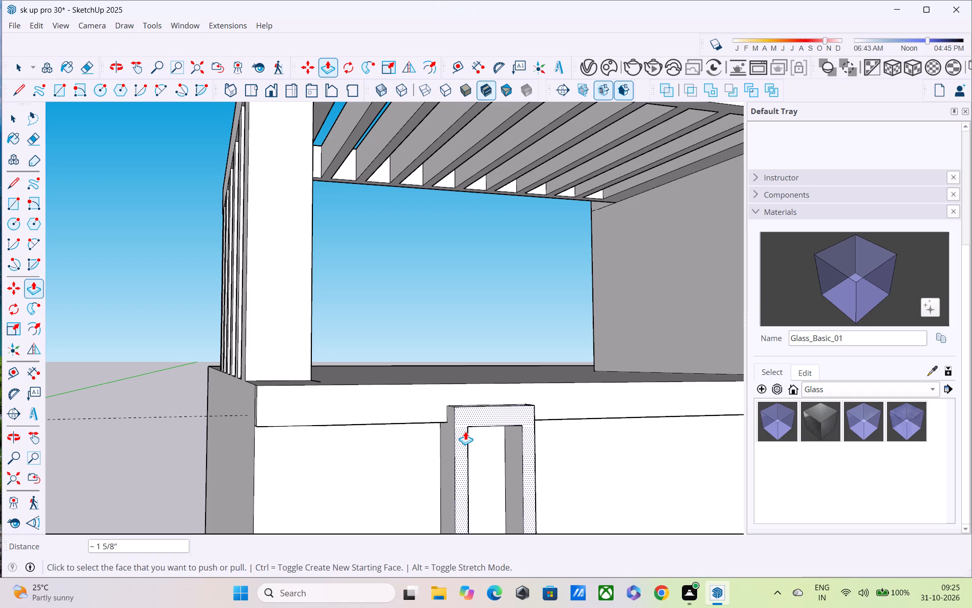
Draw a line about 1' 1 7/16" across the frame's front near its top, and pull the strip above it out about 1 1/16".
scroll(465, 431, "down", 2)
middle_click_drag(468, 443, 410, 414)
scroll(392, 390, "down", 3)
middle_click_drag(395, 412, 307, 449)
scroll(309, 441, "up", 3)
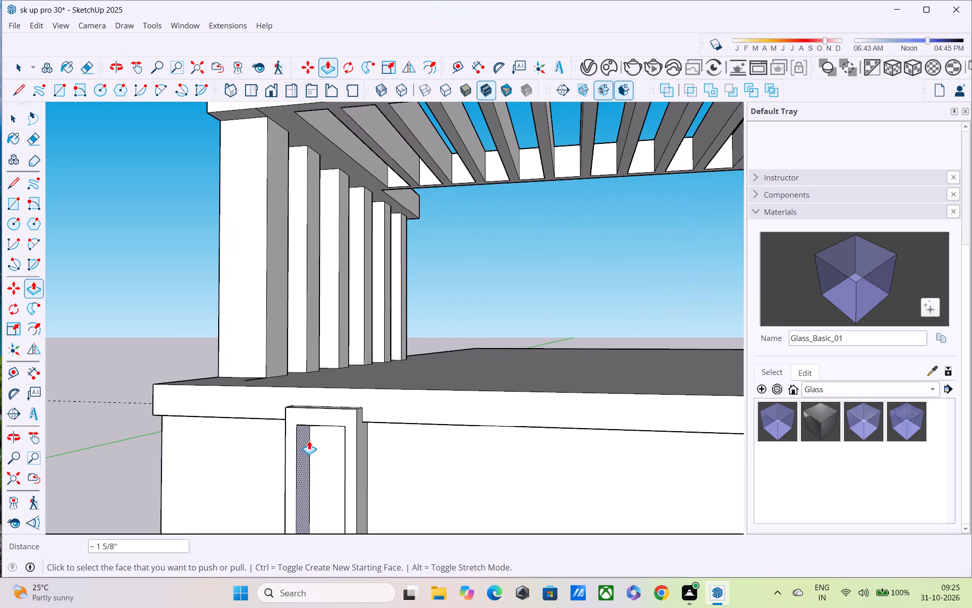
key("l")
scroll(305, 438, "up", 2)
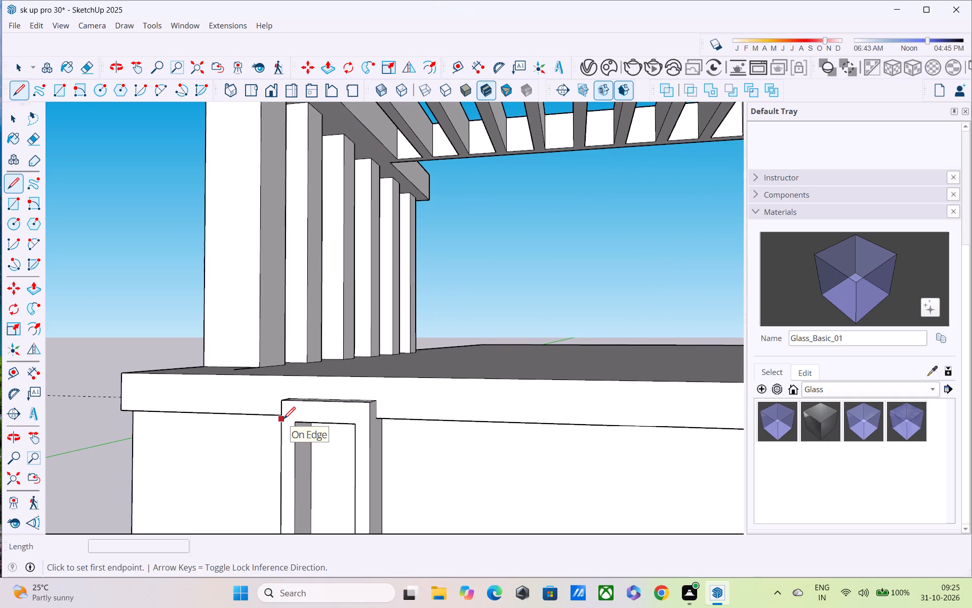
scroll(270, 421, "up", 2)
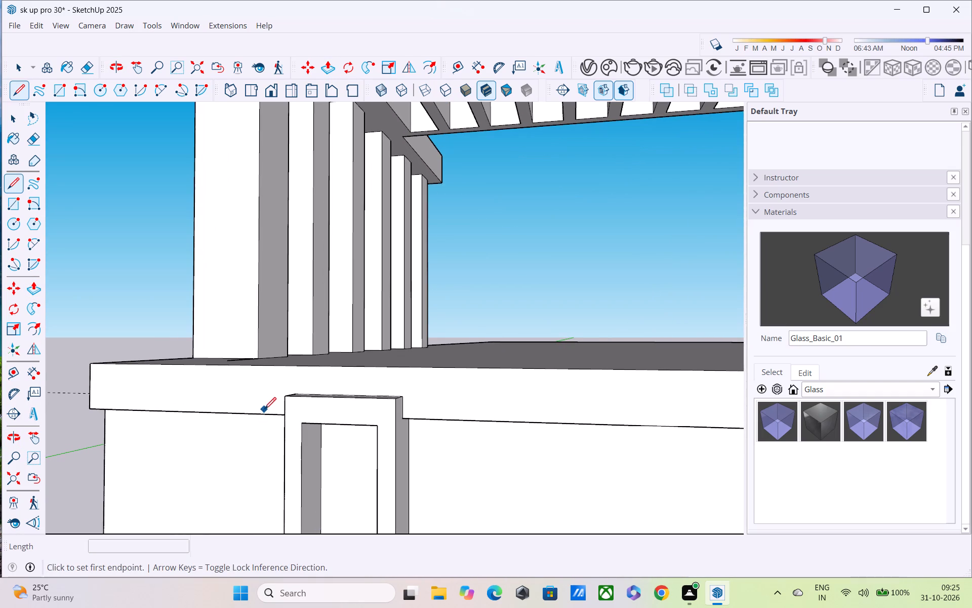
left_click(284, 405)
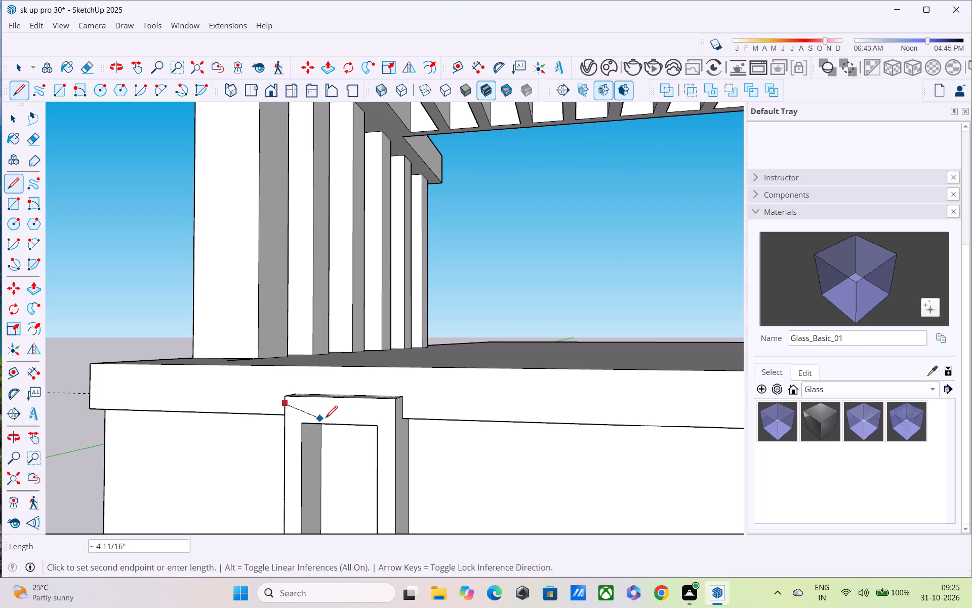
left_click(394, 407)
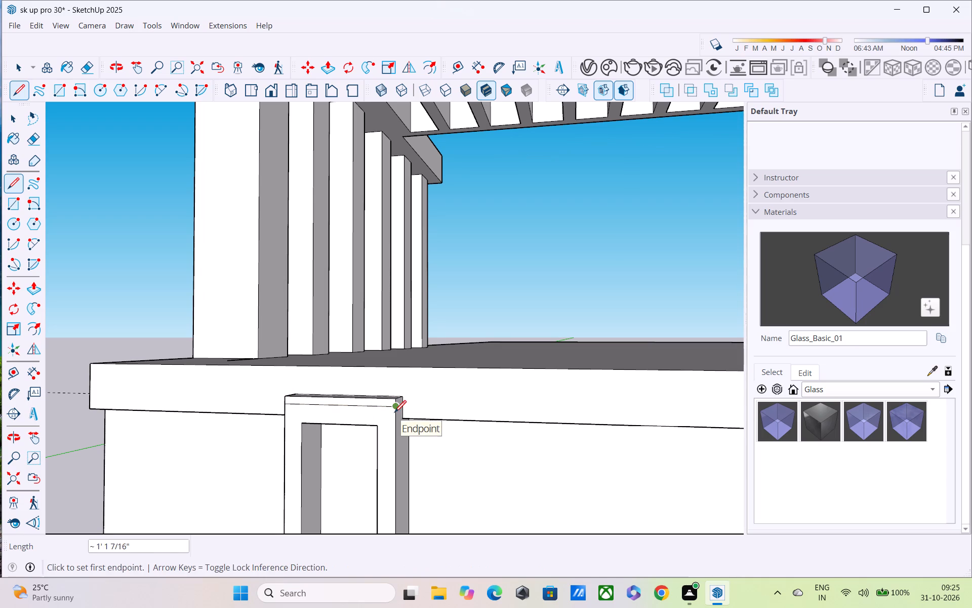
key("p")
left_click(377, 403)
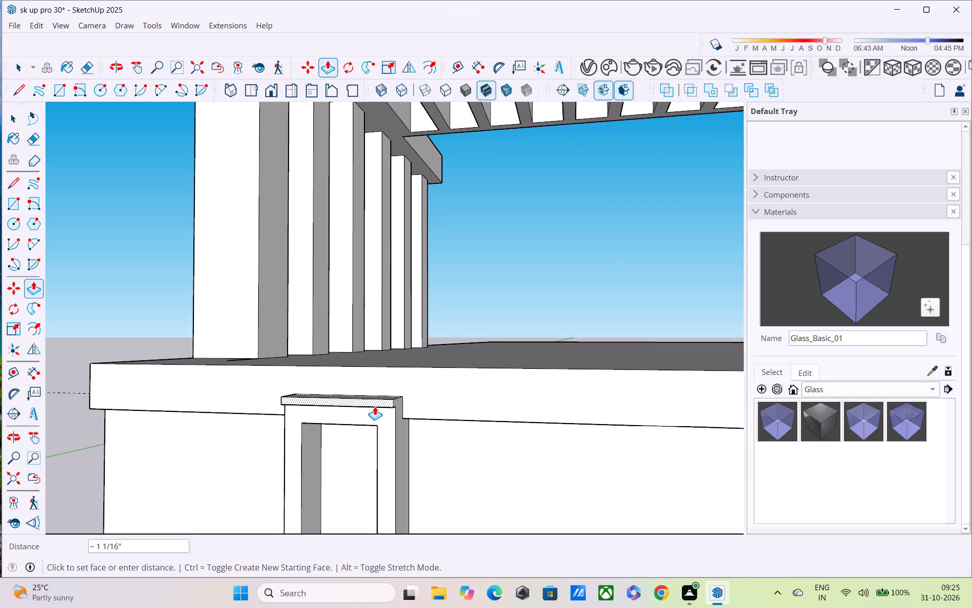
left_click(375, 406)
Continue the cap's lower edge across the frame's left side face, and pull the strip above it out 1".
middle_click_drag(403, 417, 803, 372)
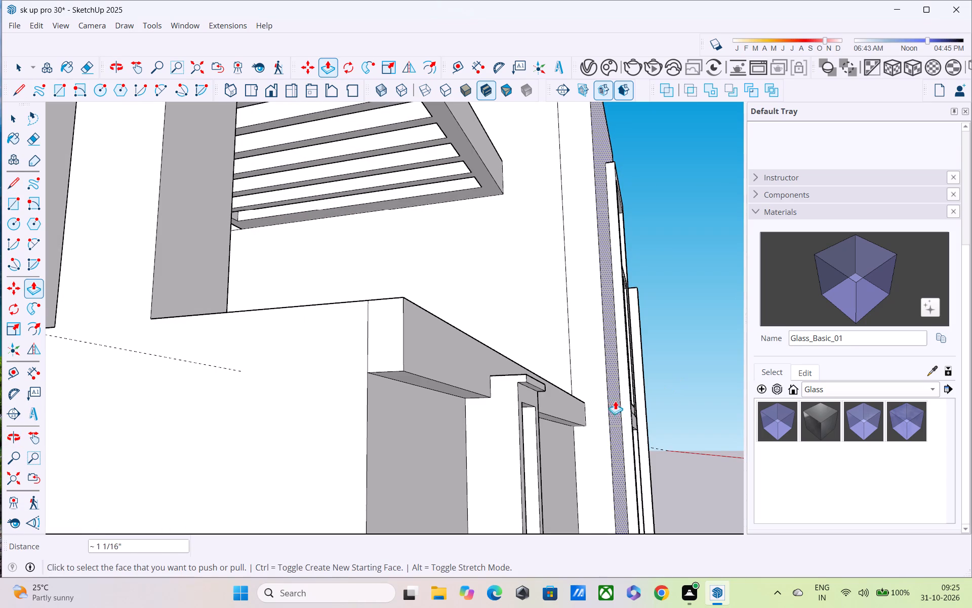
key("l")
scroll(550, 401, "up", 3)
left_click(497, 369)
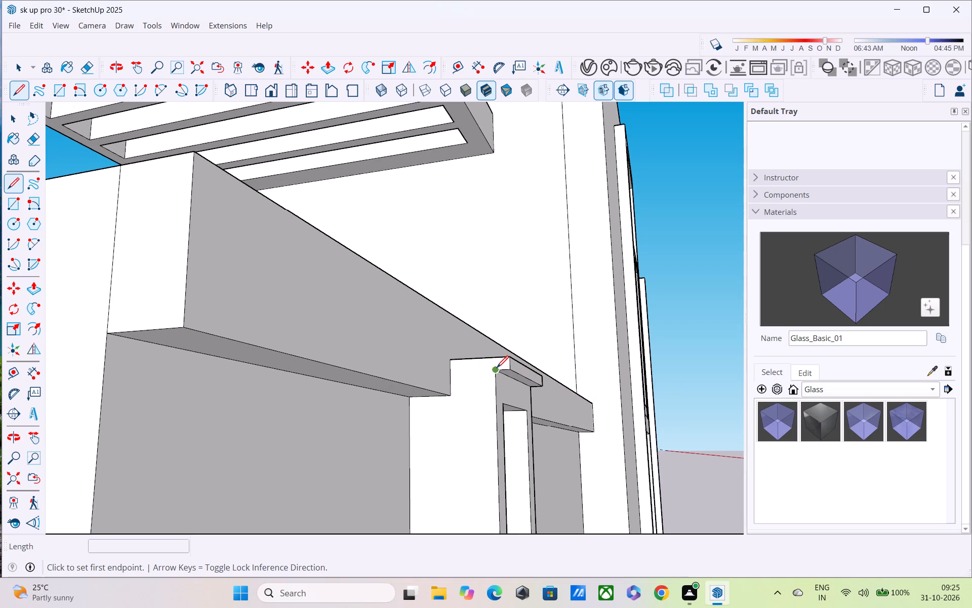
left_click(452, 372)
key("p")
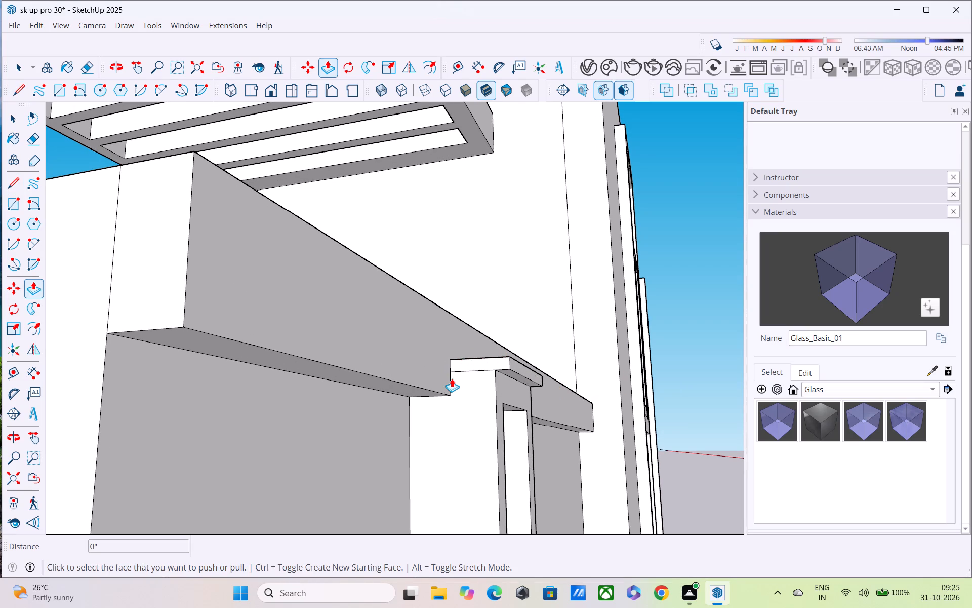
left_click(460, 372)
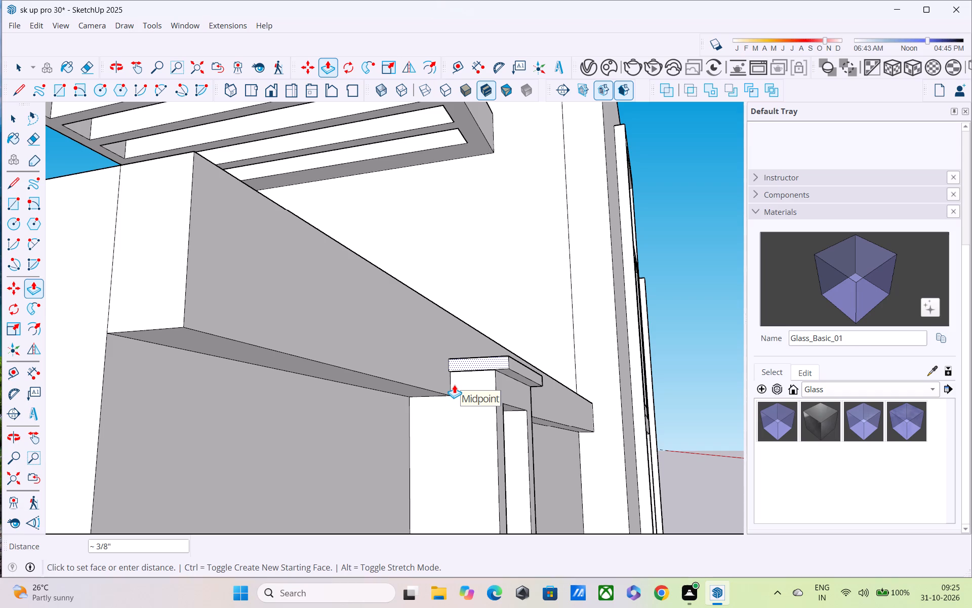
type("3\"")
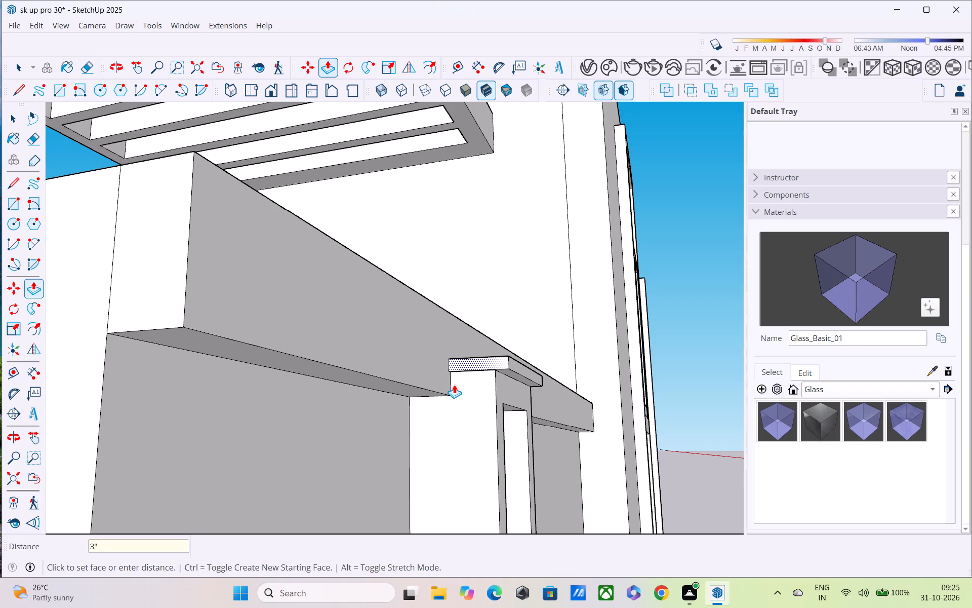
key("Return")
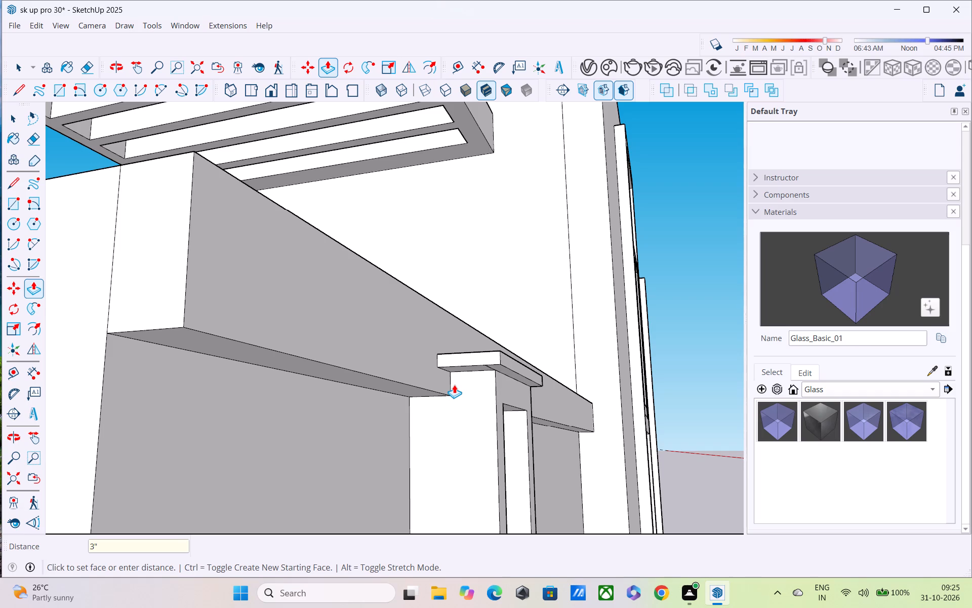
type("1\"")
key("Return")
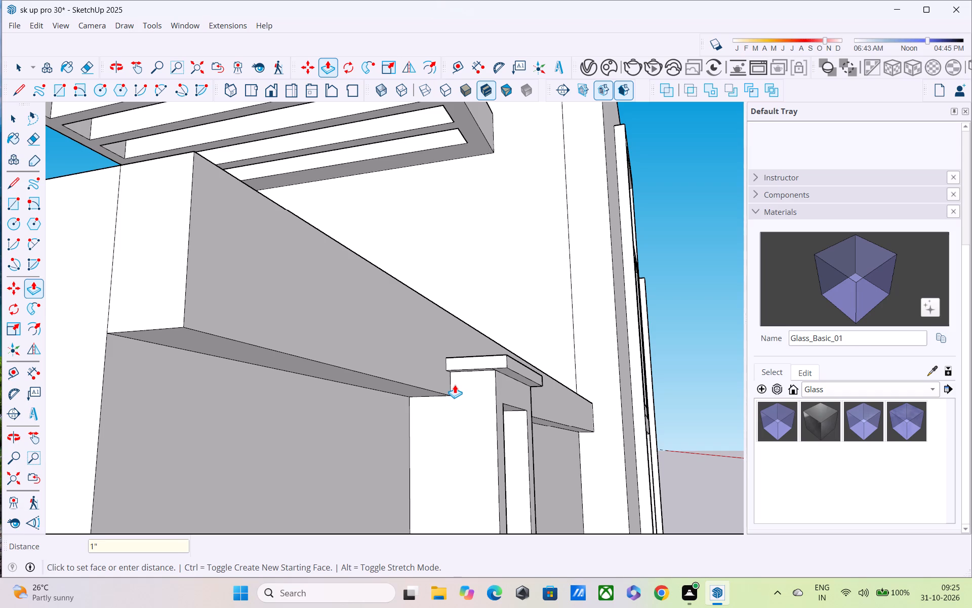
Draw a line about 3 1/4" across the frame's right side face under the cap, and pull the strip above it out 1".
middle_click_drag(453, 382, 169, 404)
scroll(169, 404, "down", 1)
middle_click_drag(750, 326, 564, 340)
middle_click_drag(678, 389, 520, 394)
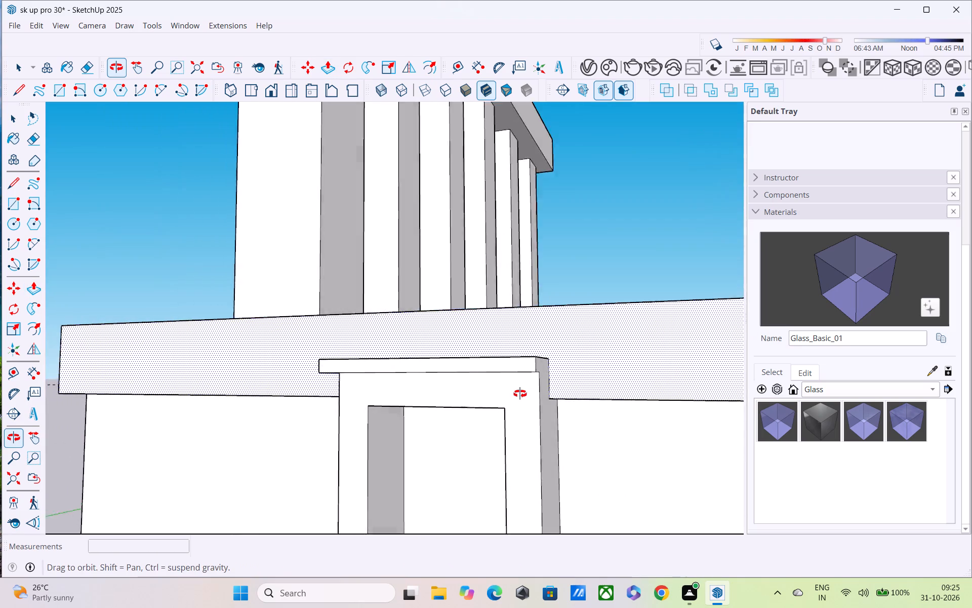
middle_click_drag(520, 394, 325, 370)
key("l")
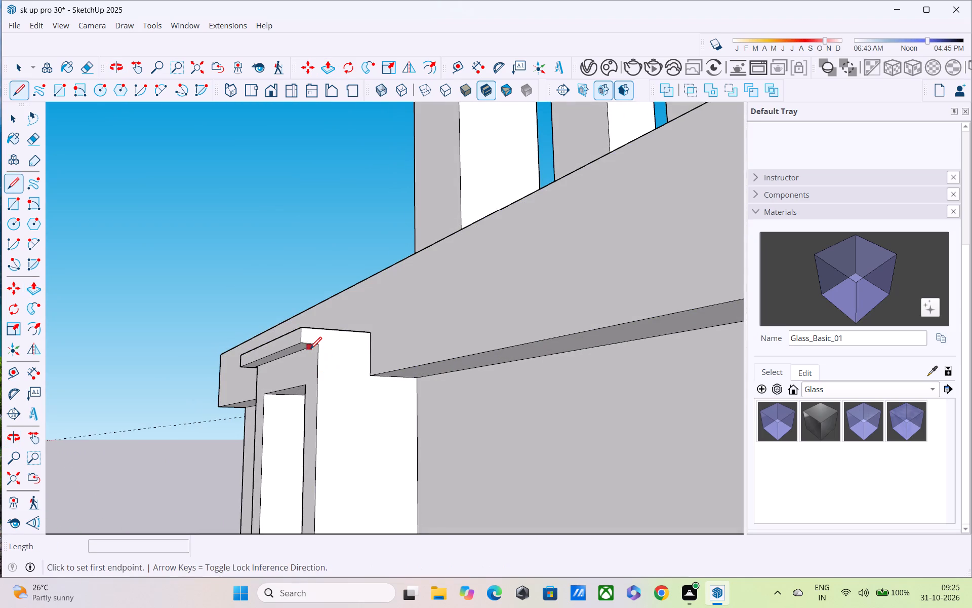
left_click(317, 345)
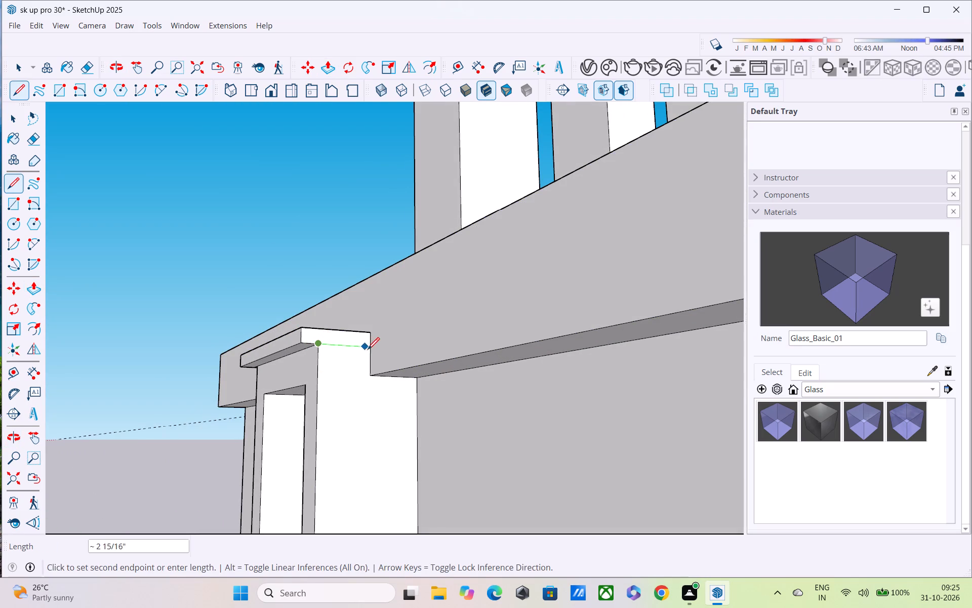
left_click(370, 350)
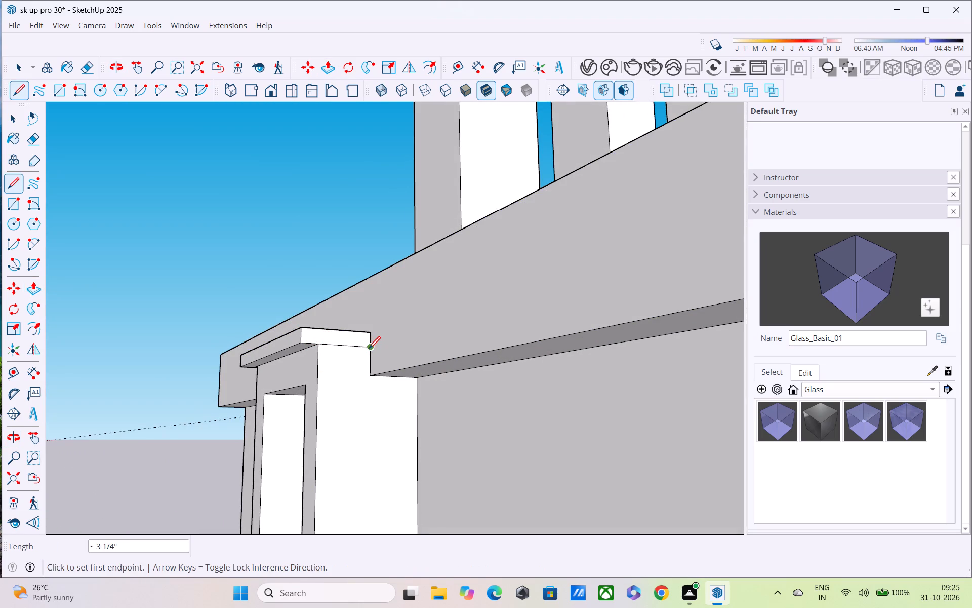
key("p")
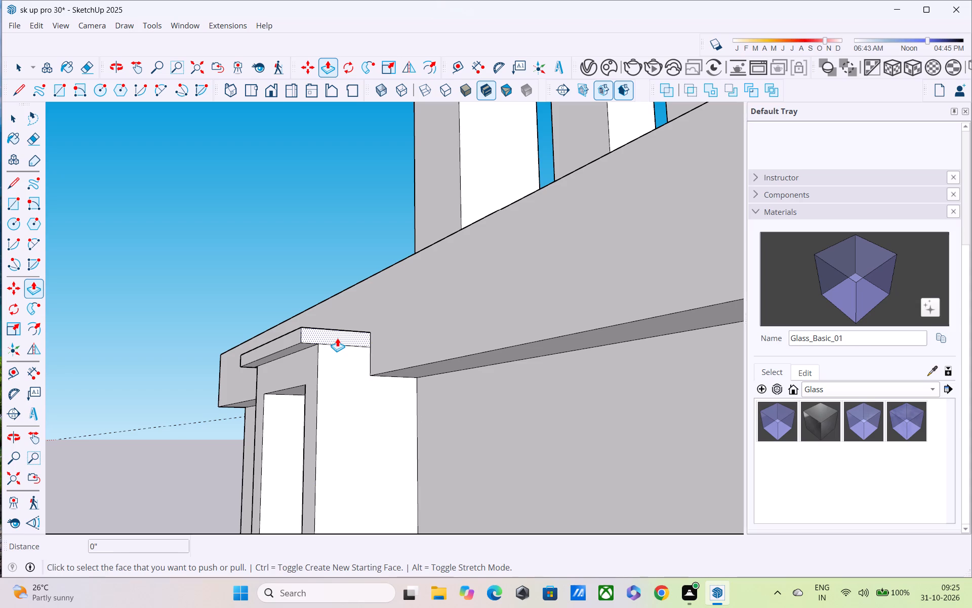
left_click(337, 338)
type("1\"")
key("Return")
scroll(349, 343, "down", 3)
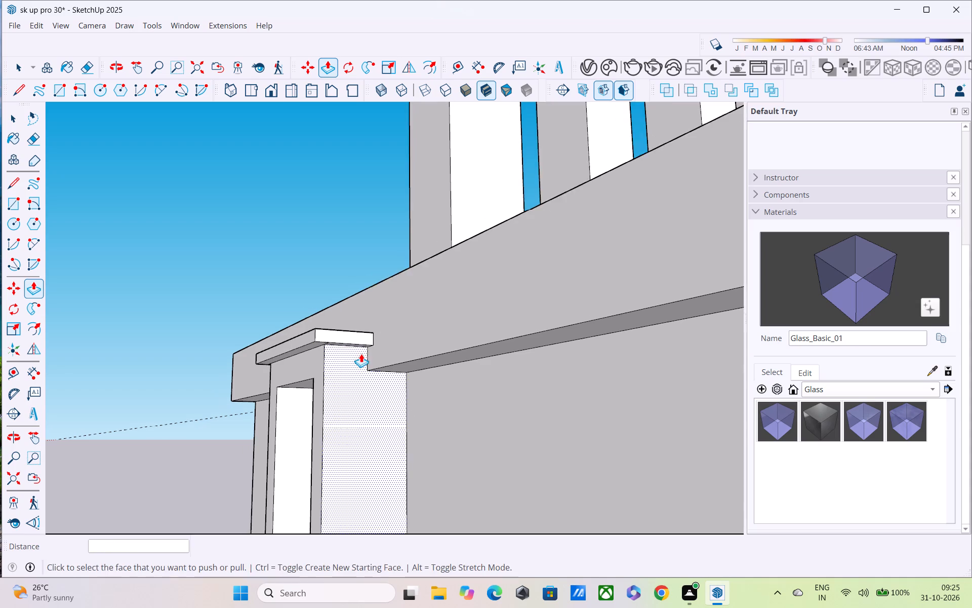
Examine the small capped frame, the projecting band and the slatted canopy around it from several angles.
middle_click_drag(360, 354, 529, 387)
scroll(529, 382, "down", 4)
middle_click_drag(462, 402, 524, 399)
scroll(525, 392, "down", 4)
middle_click_drag(519, 392, 510, 339)
scroll(510, 339, "down", 4)
middle_click_drag(512, 377, 504, 387)
scroll(504, 386, "down", 3)
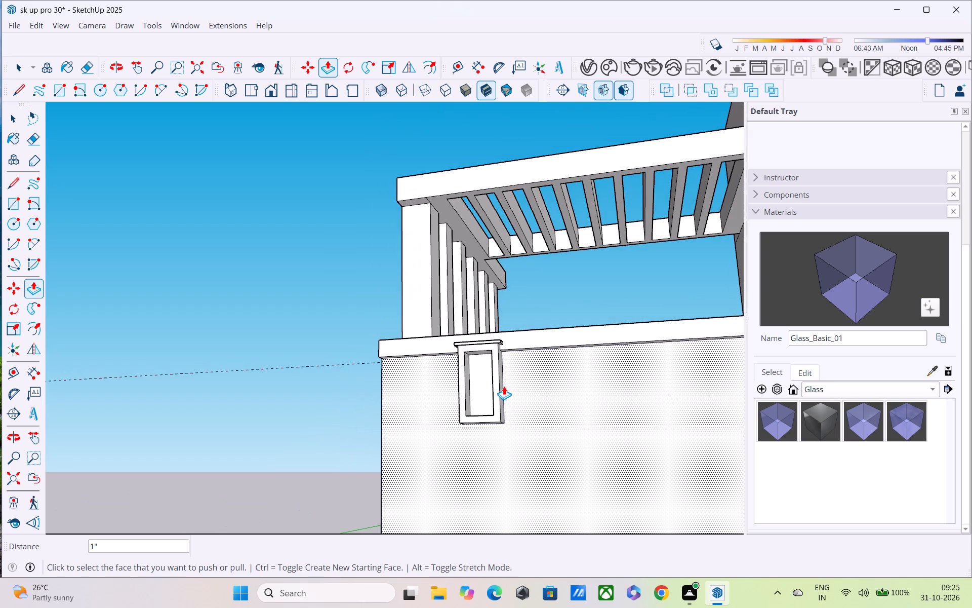
scroll(506, 388, "down", 3)
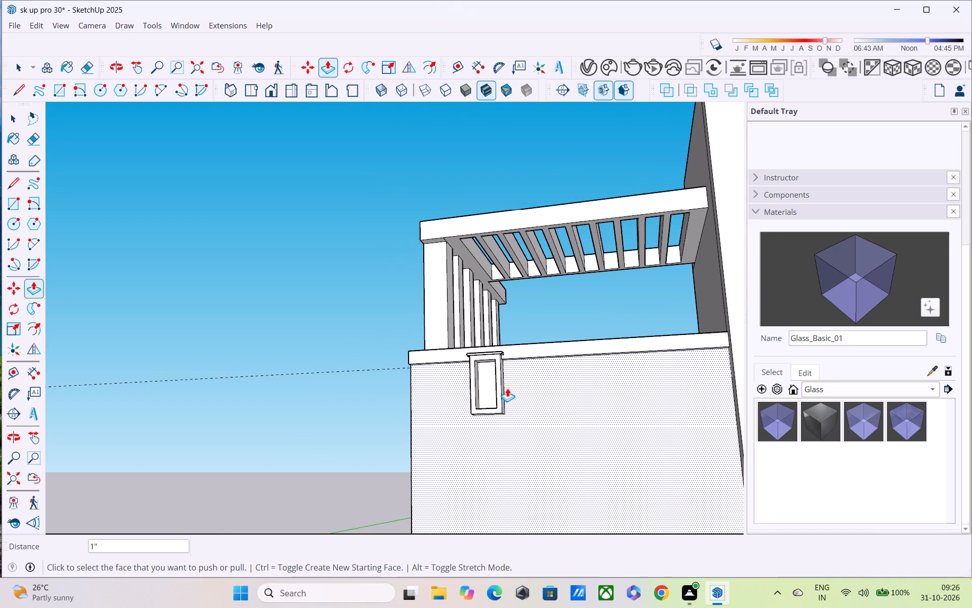
scroll(549, 413, "up", 3)
middle_click_drag(557, 420, 566, 346)
key("space")
middle_click_drag(223, 452, 443, 463)
scroll(538, 460, "down", 3)
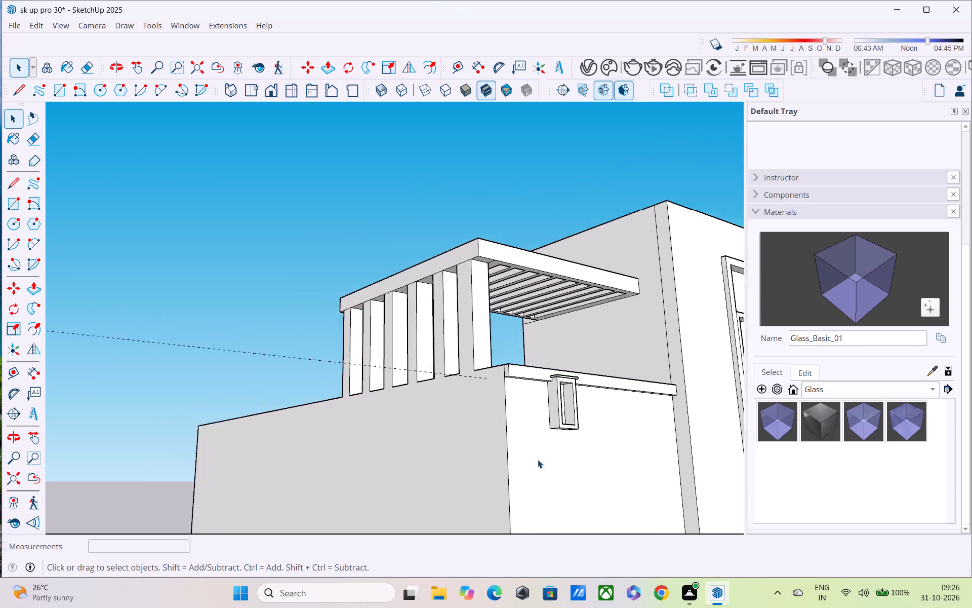
scroll(538, 460, "down", 1)
middle_click_drag(537, 461, 428, 382, "shift")
middle_click_drag(523, 356, 431, 452)
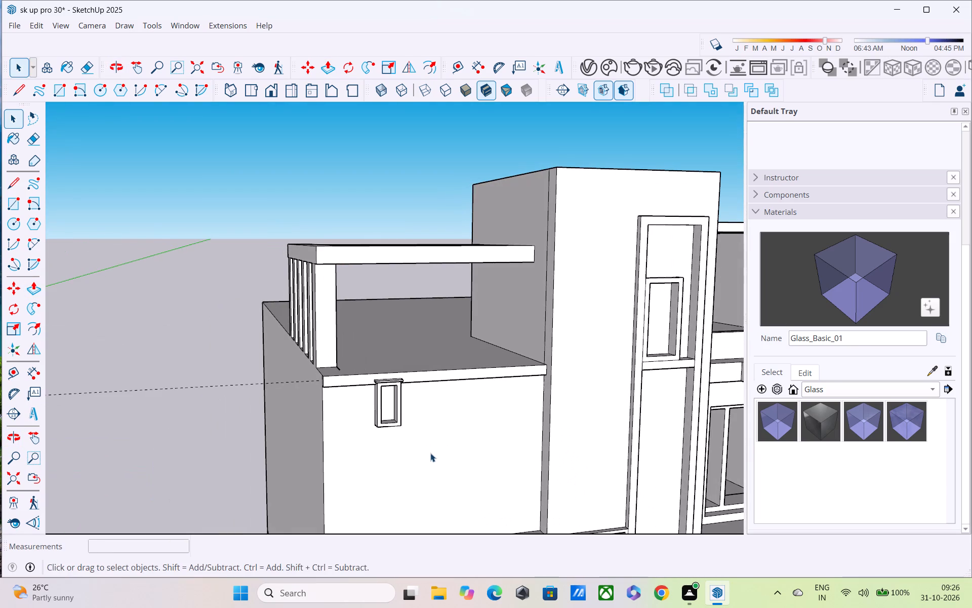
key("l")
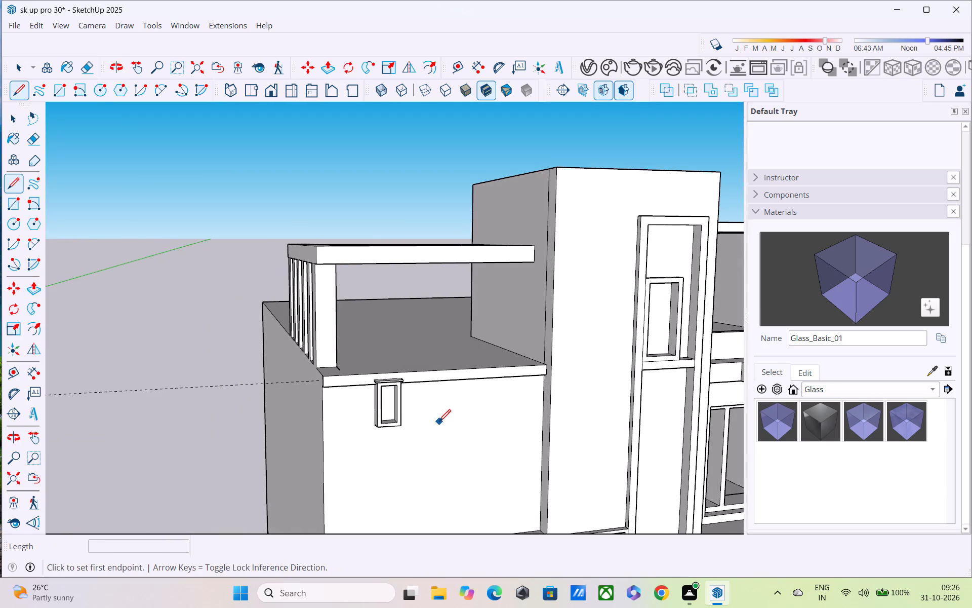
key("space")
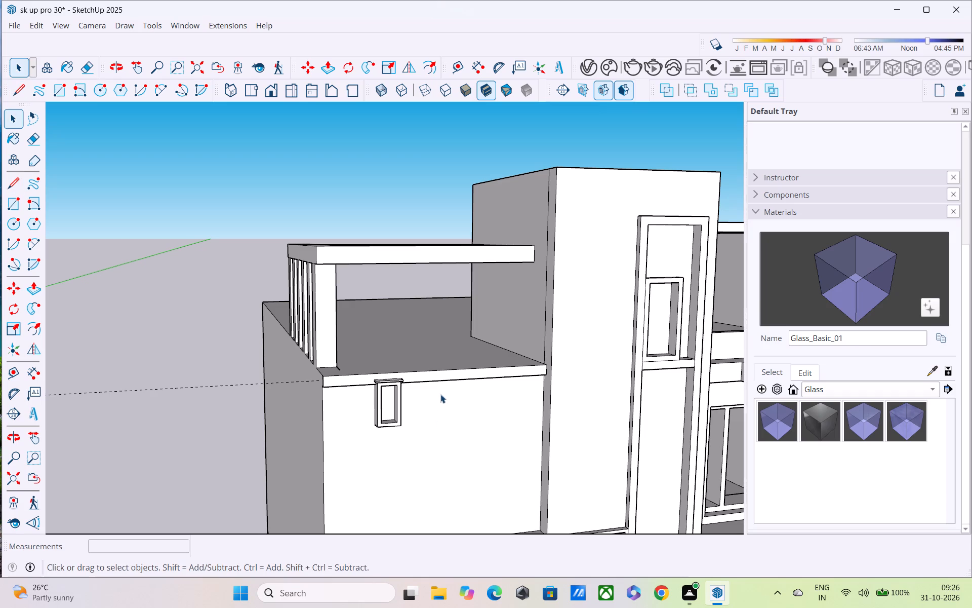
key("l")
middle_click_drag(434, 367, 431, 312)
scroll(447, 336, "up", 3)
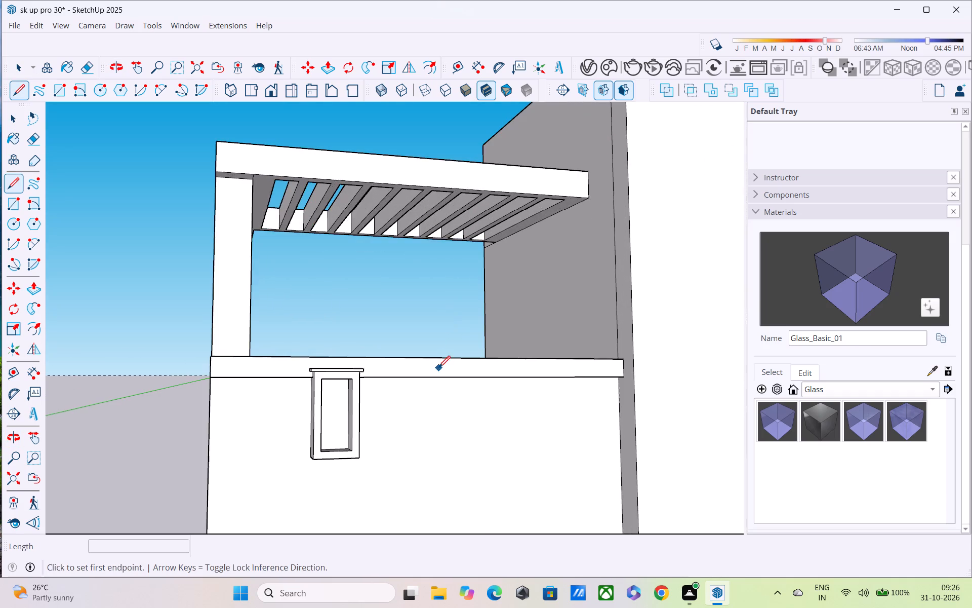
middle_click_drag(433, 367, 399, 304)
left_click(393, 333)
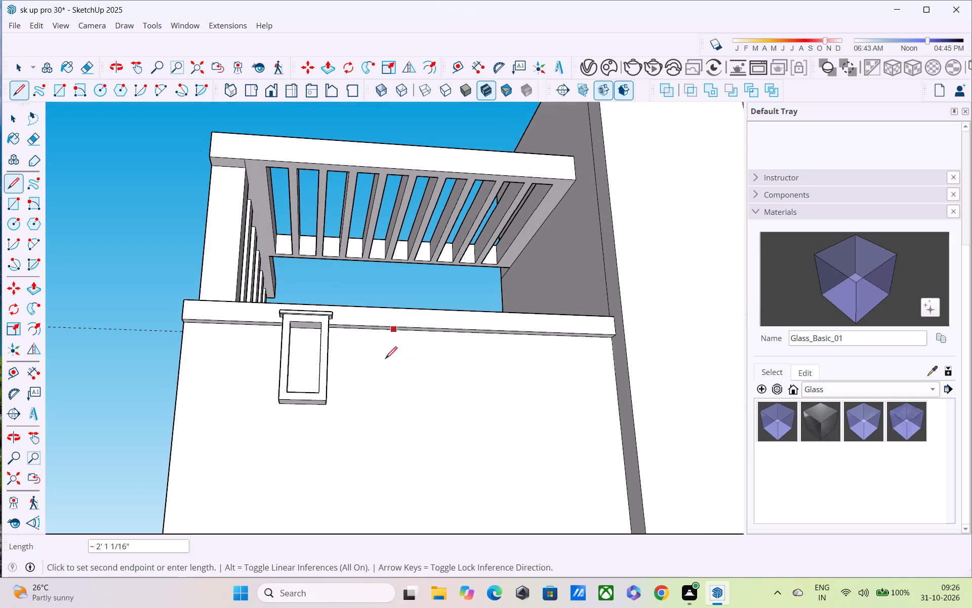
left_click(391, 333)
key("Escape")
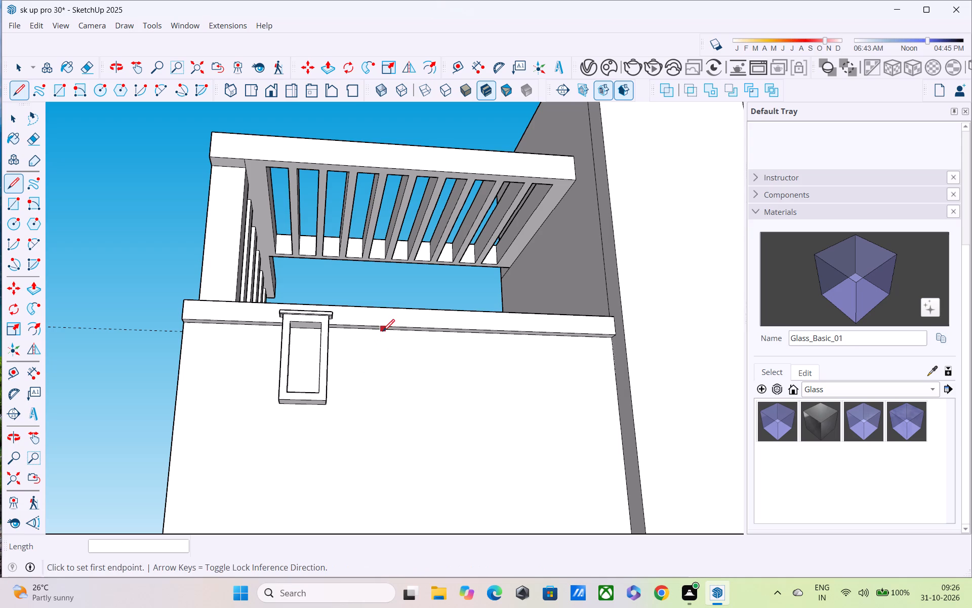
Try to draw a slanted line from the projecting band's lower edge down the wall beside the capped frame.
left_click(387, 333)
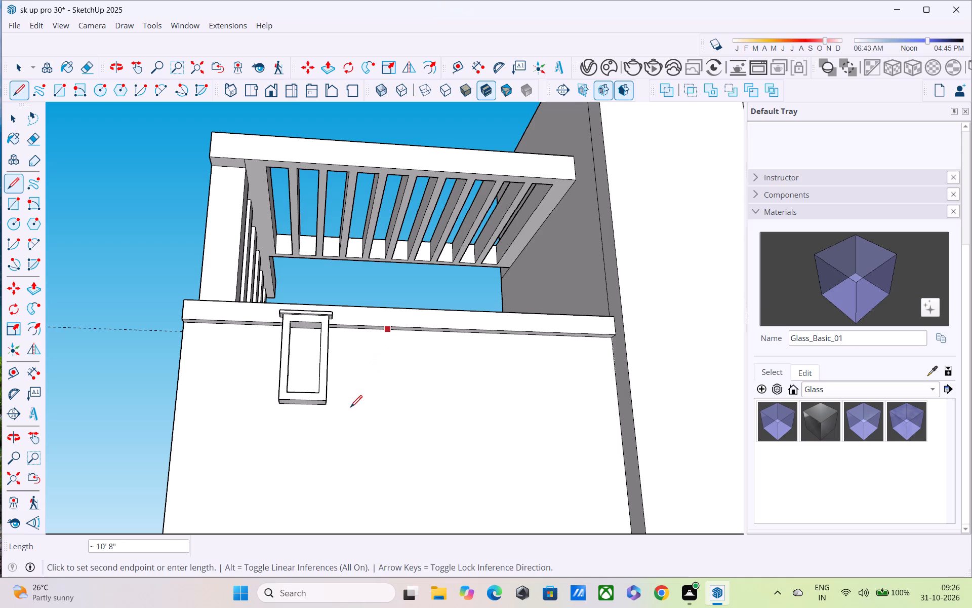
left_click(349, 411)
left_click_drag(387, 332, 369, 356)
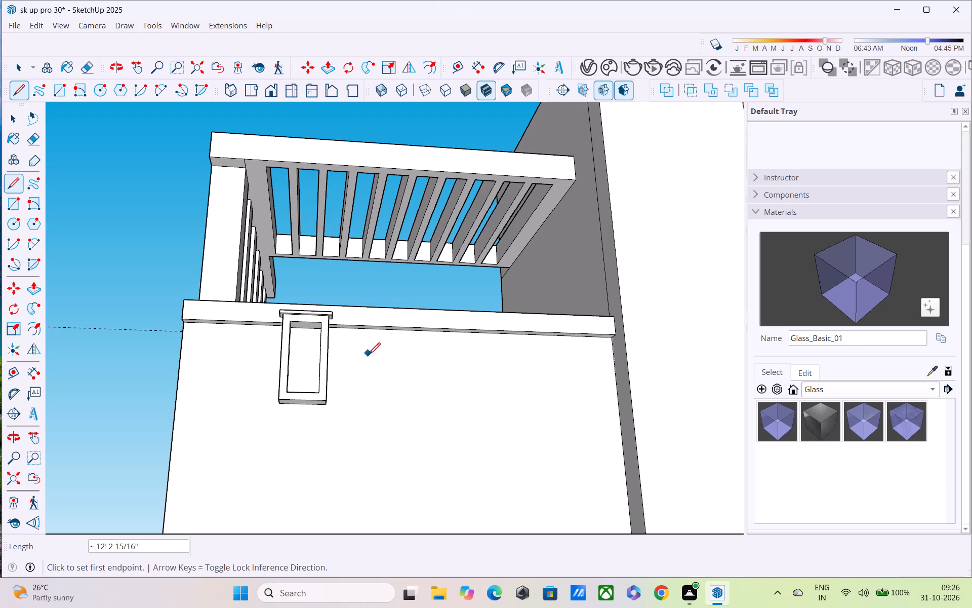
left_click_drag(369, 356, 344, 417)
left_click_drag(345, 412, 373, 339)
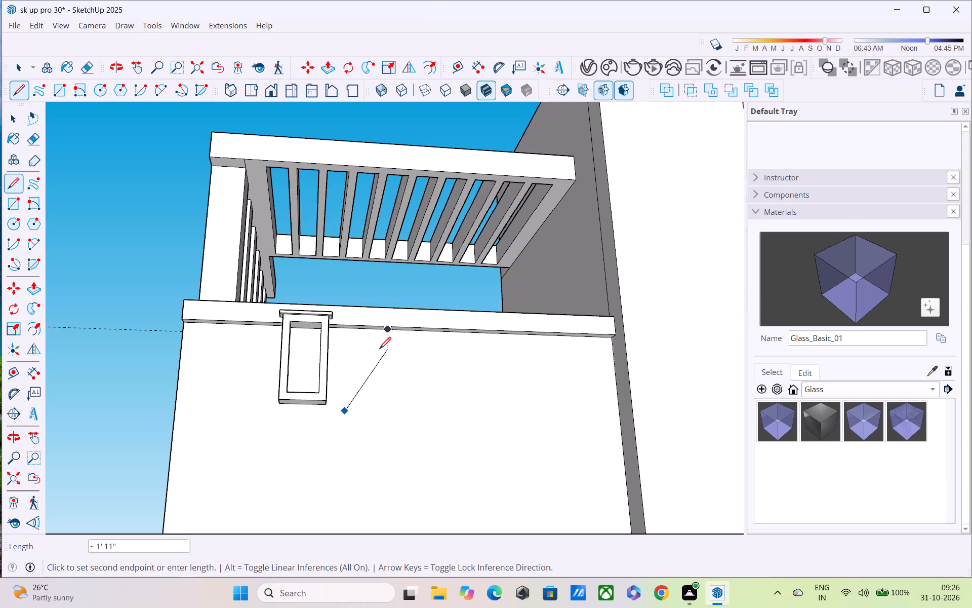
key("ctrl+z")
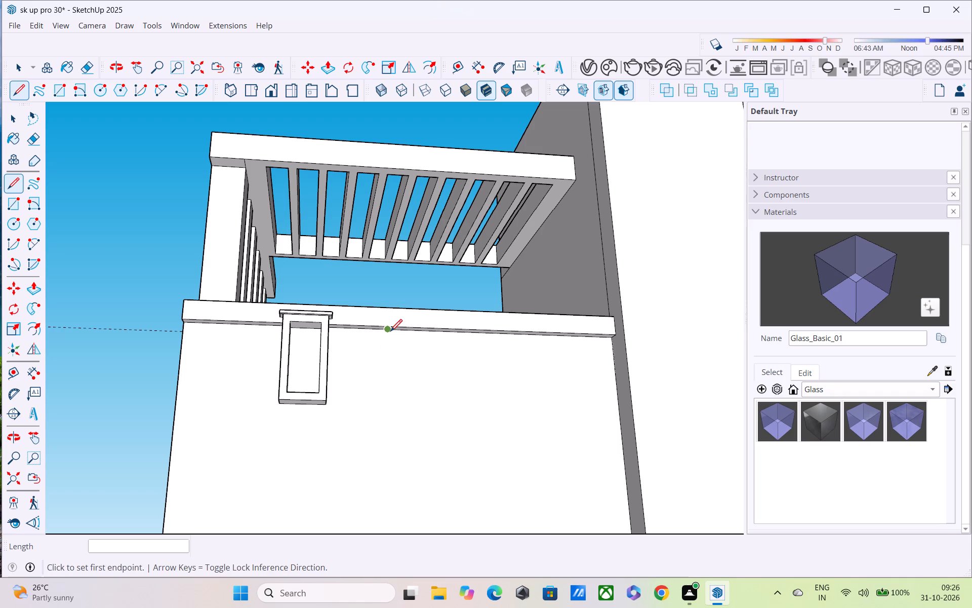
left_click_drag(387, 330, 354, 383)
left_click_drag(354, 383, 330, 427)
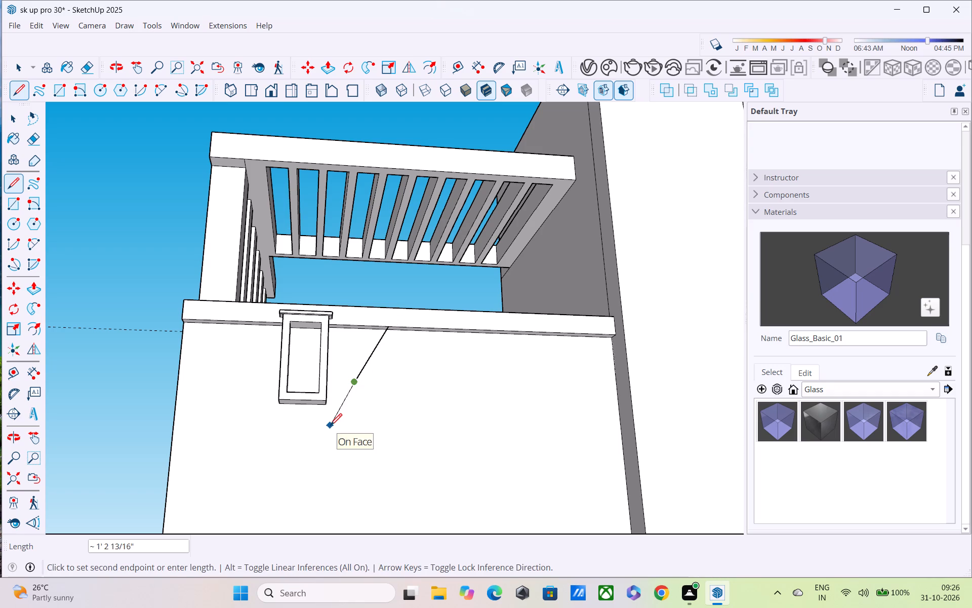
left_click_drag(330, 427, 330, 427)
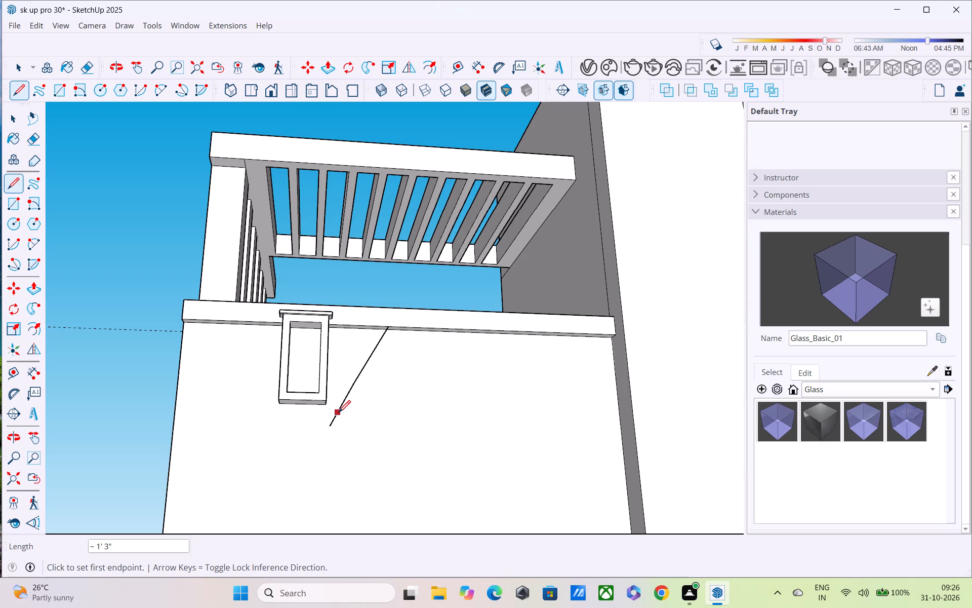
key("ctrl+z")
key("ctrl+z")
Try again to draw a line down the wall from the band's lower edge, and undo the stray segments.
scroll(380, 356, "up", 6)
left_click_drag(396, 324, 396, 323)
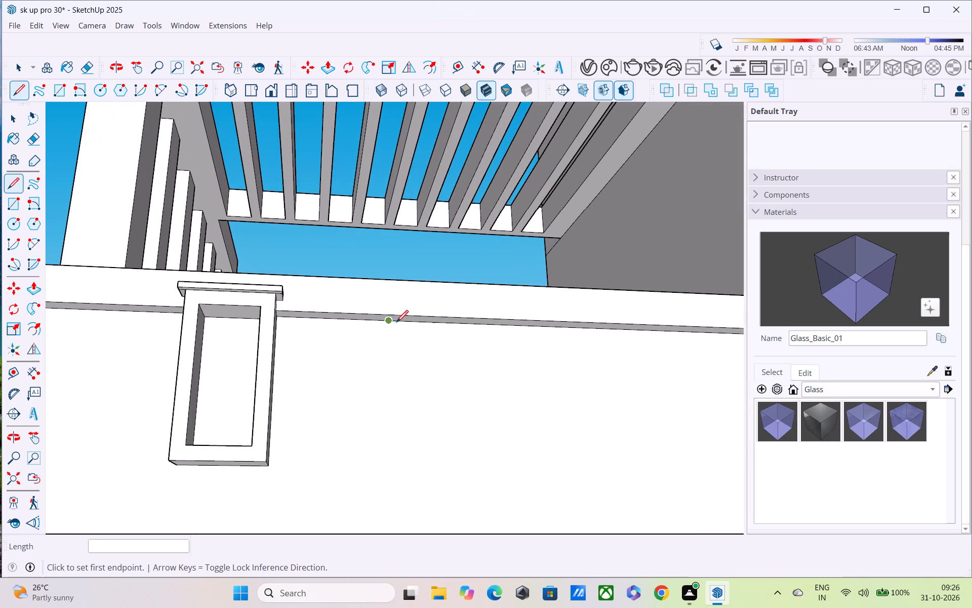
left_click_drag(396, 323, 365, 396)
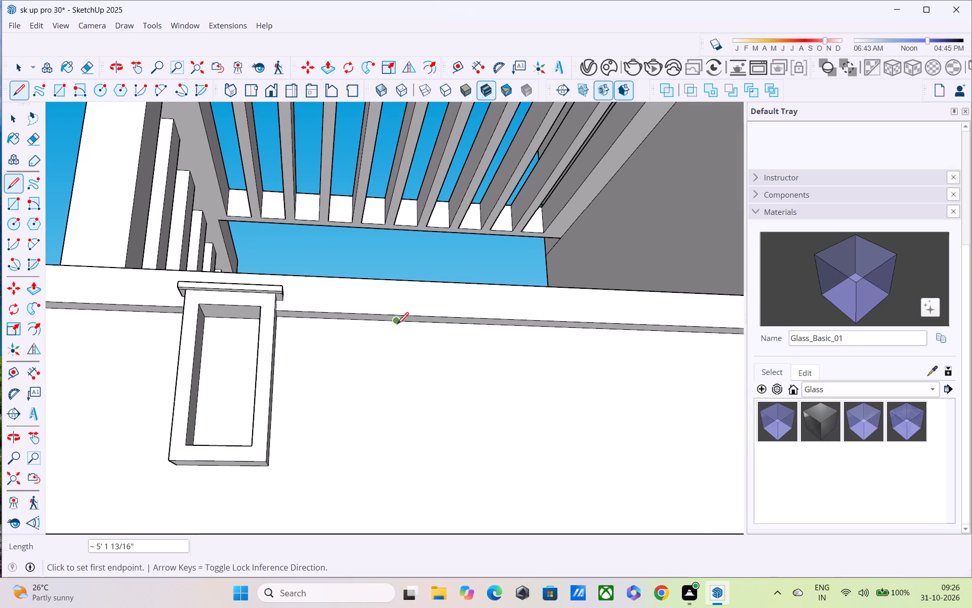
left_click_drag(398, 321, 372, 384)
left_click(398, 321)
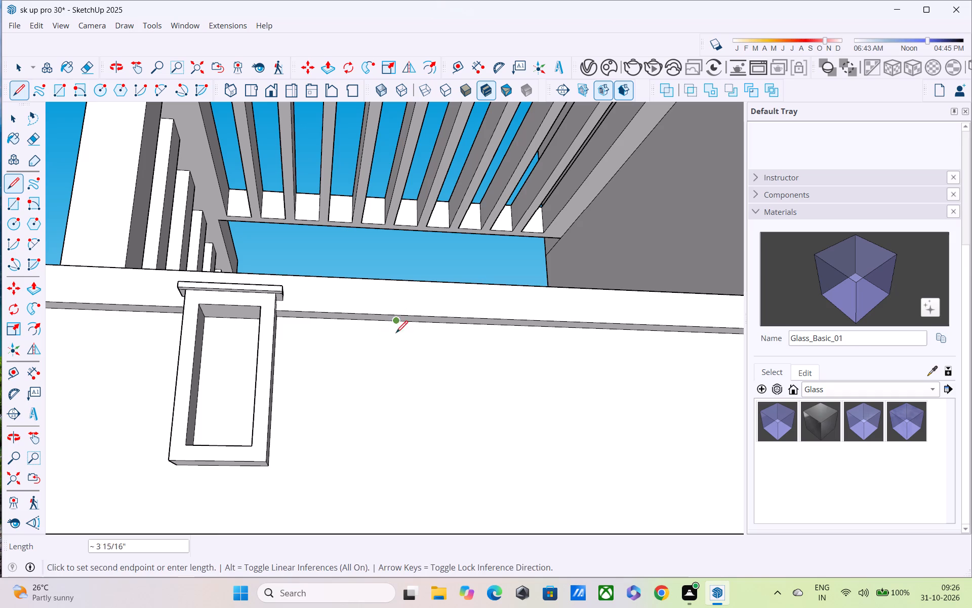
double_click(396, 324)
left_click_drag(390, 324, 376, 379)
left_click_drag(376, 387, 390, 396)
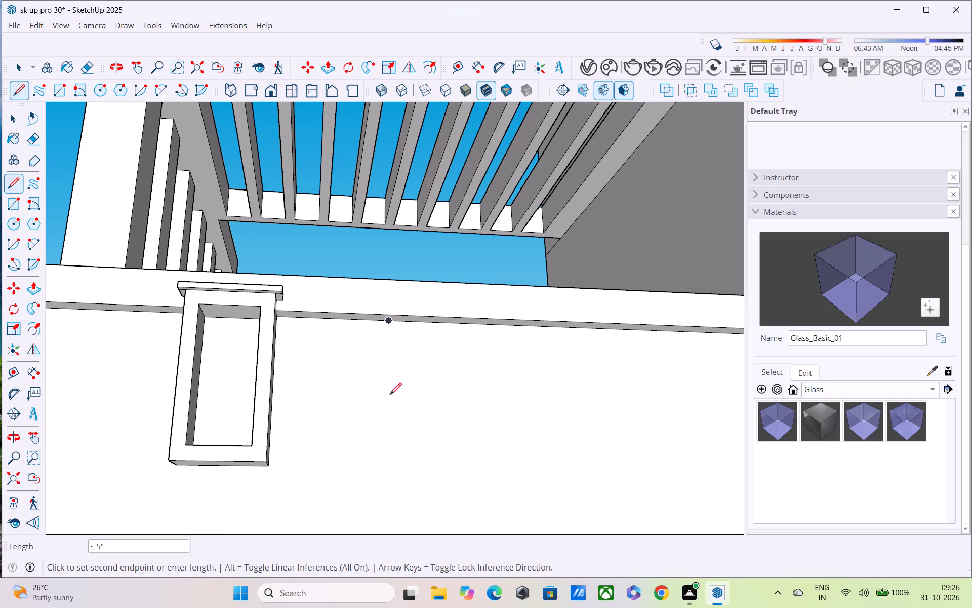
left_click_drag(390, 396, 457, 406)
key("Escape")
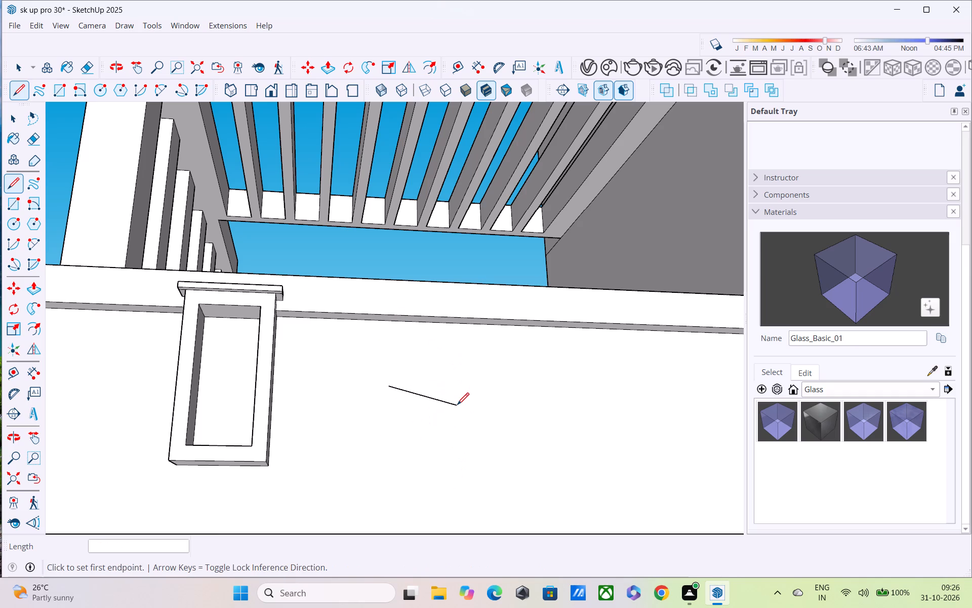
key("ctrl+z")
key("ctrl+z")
Draw a slanted line about 2' 9" long from the projecting band's lower edge down the wall beside the capped frame.
left_click(396, 322)
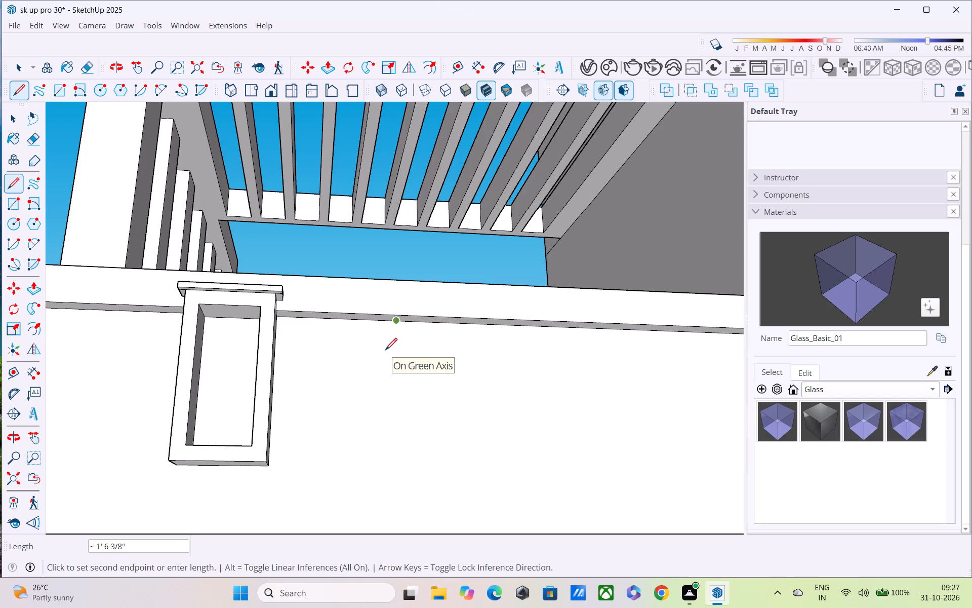
left_click(394, 324)
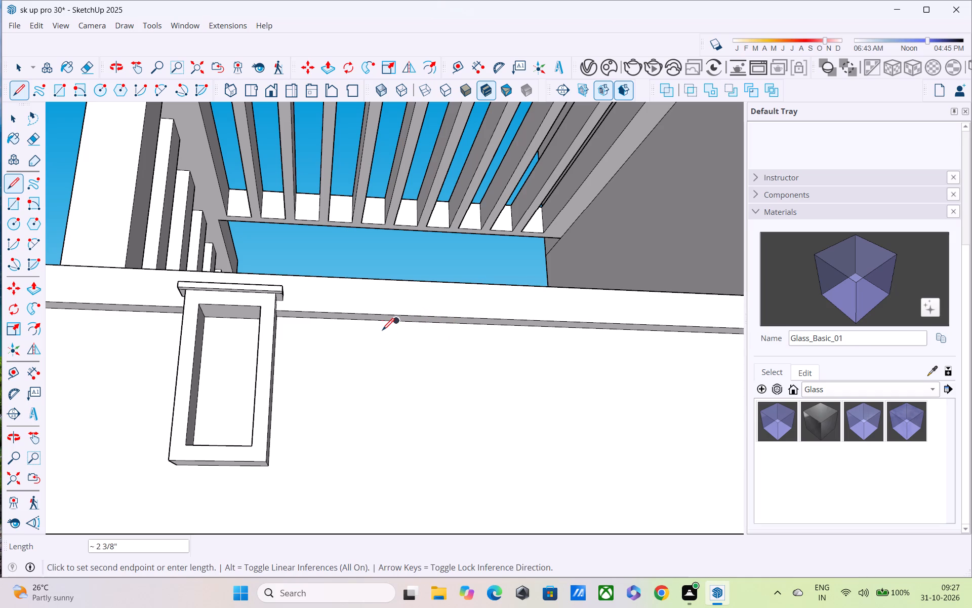
scroll(382, 331, "up", 2)
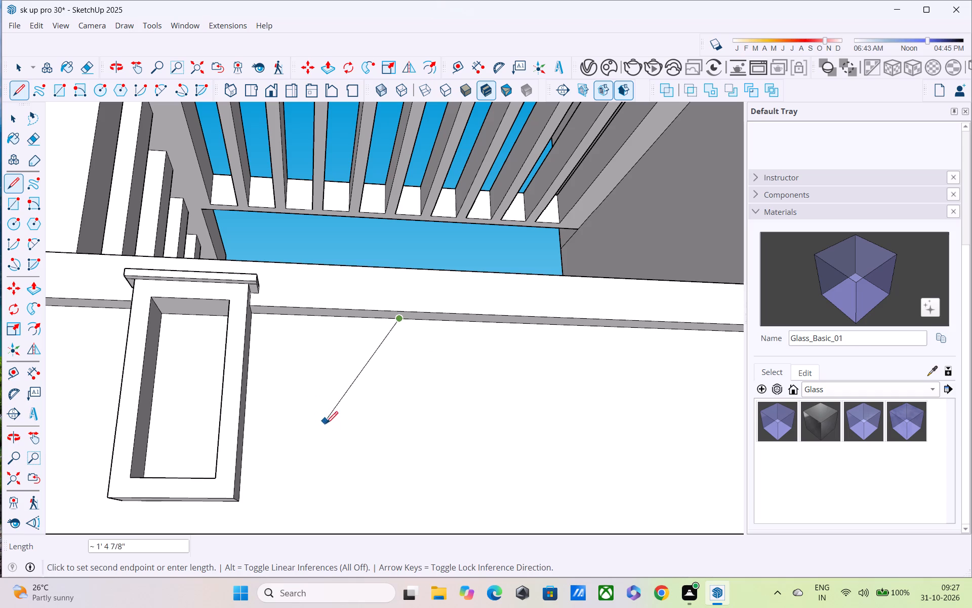
middle_click_drag(311, 423, 250, 306)
middle_click_drag(295, 431, 551, 467)
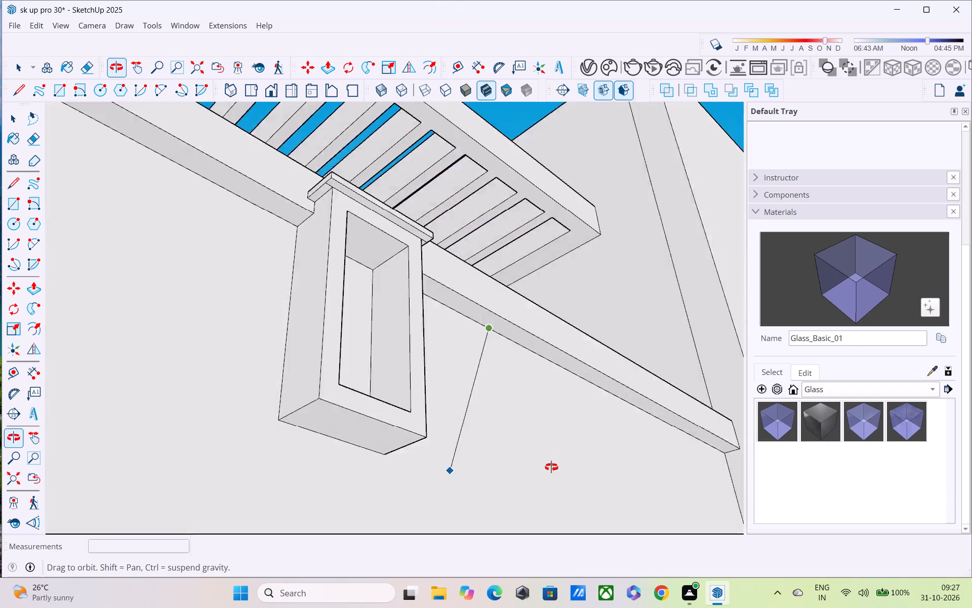
middle_click_drag(551, 467, 576, 443)
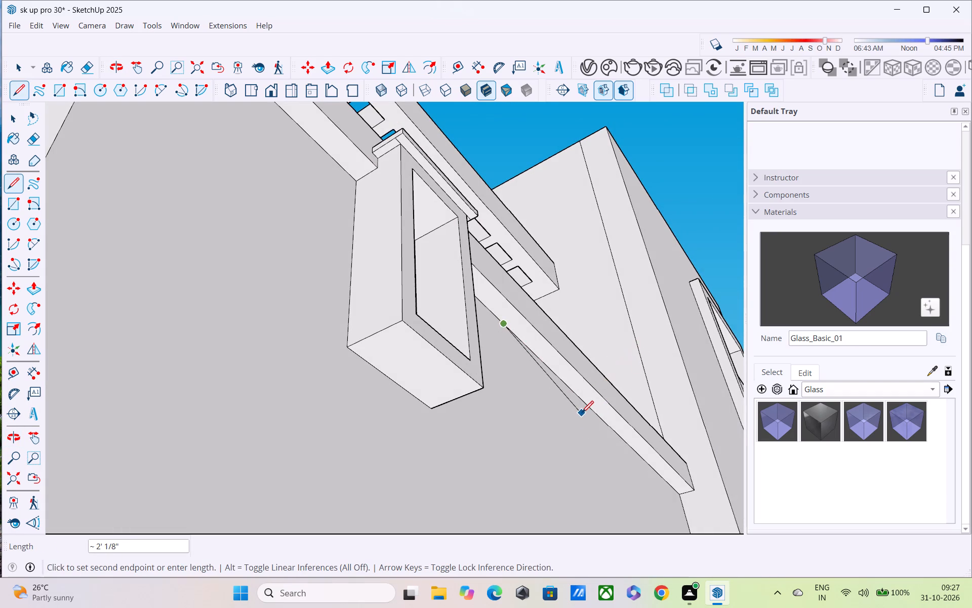
middle_click_drag(582, 416, 468, 560)
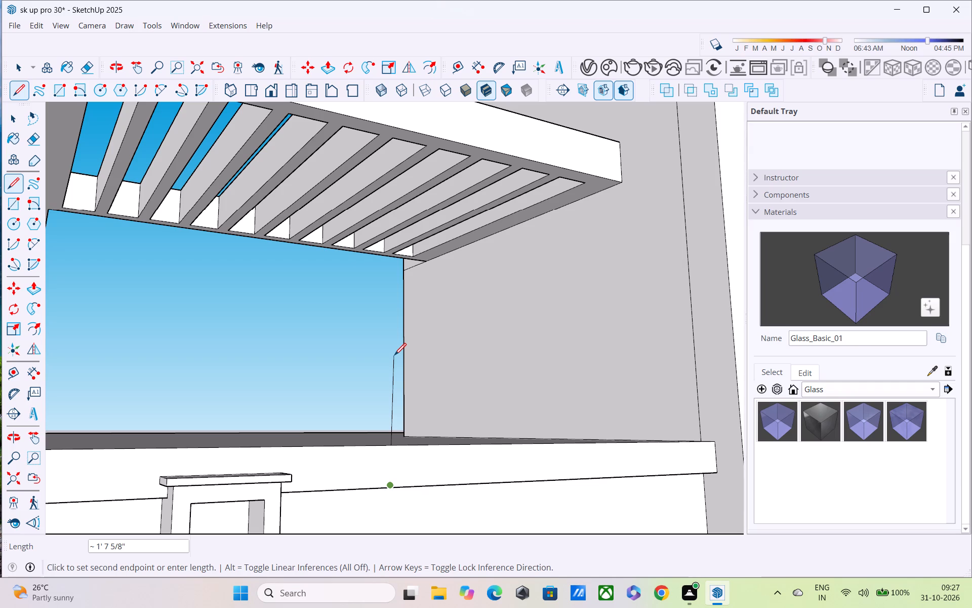
scroll(394, 356, "down", 2)
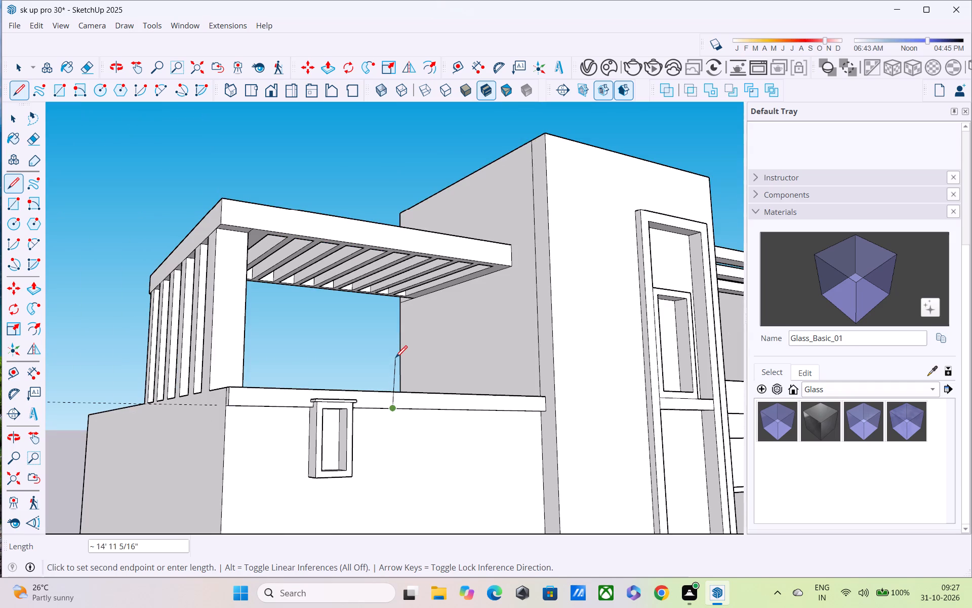
scroll(396, 372, "down", 2)
middle_click_drag(395, 441, 340, 398)
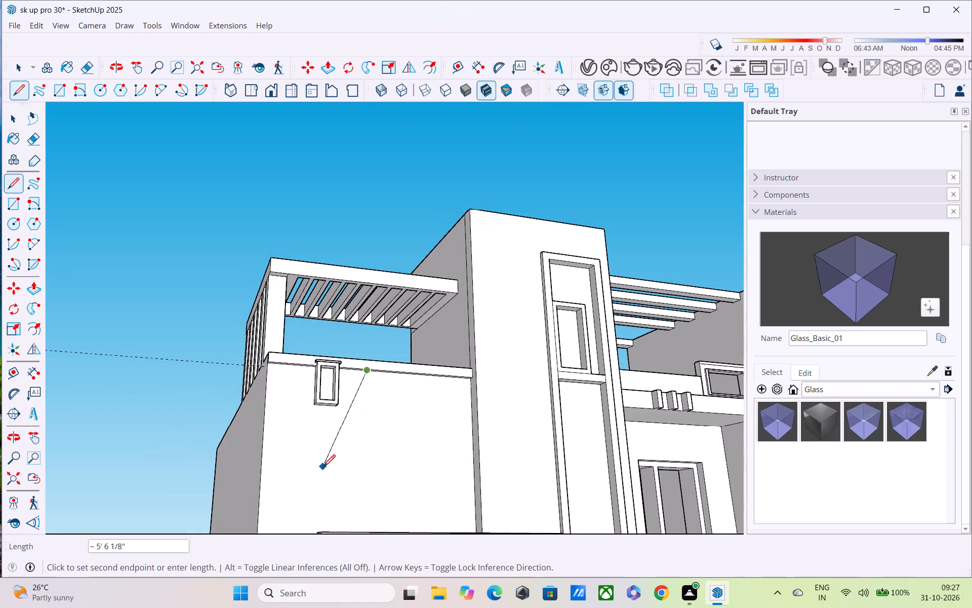
middle_click_drag(322, 468, 221, 507)
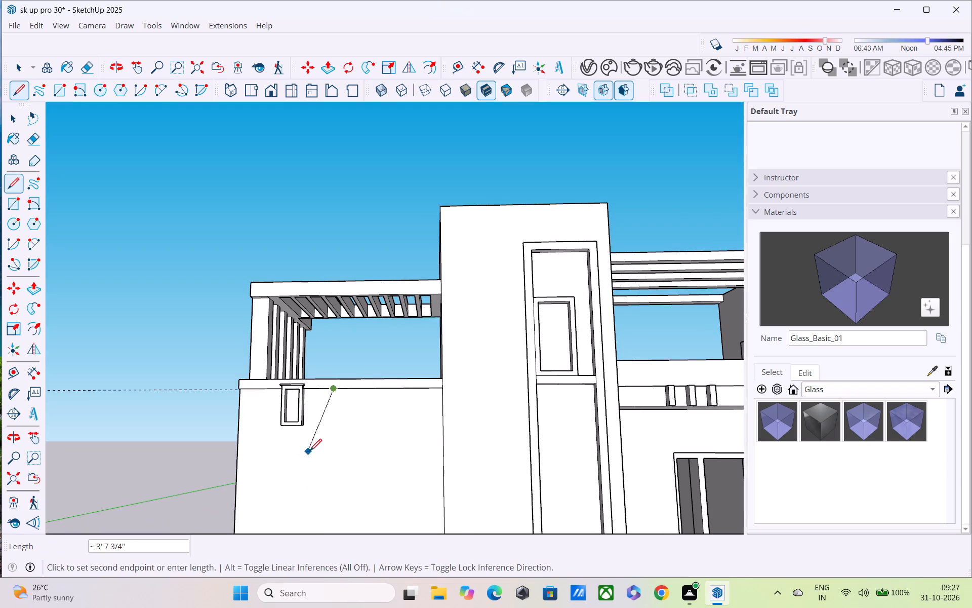
middle_click_drag(301, 454, 354, 484)
scroll(348, 492, "up", 2)
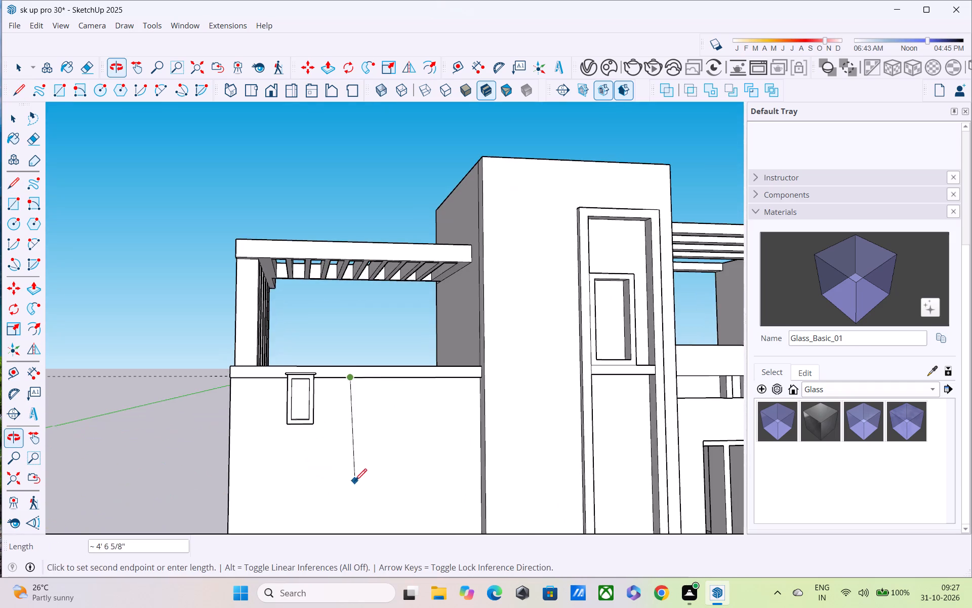
middle_click_drag(334, 440, 360, 322)
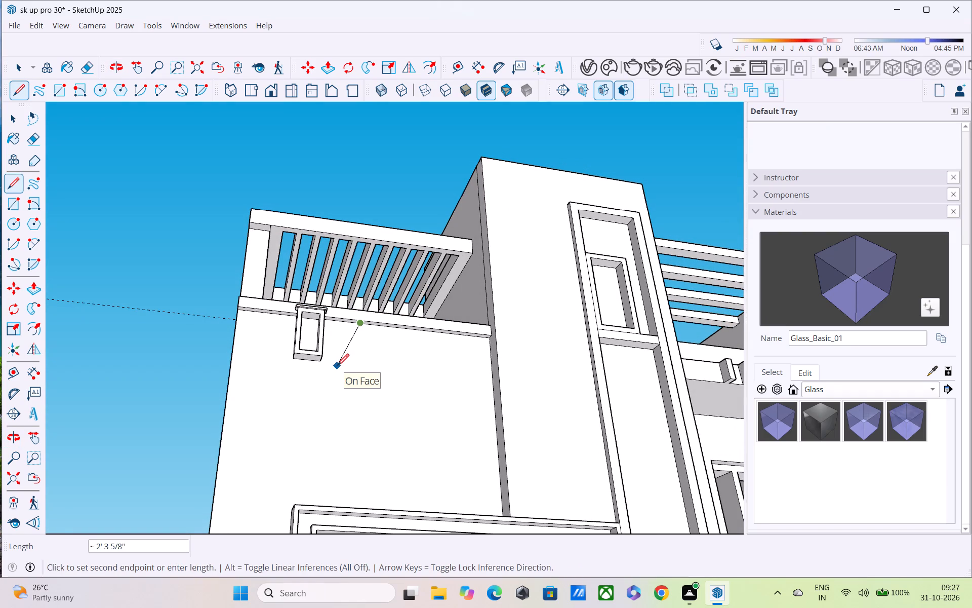
middle_click_drag(337, 367, 305, 448)
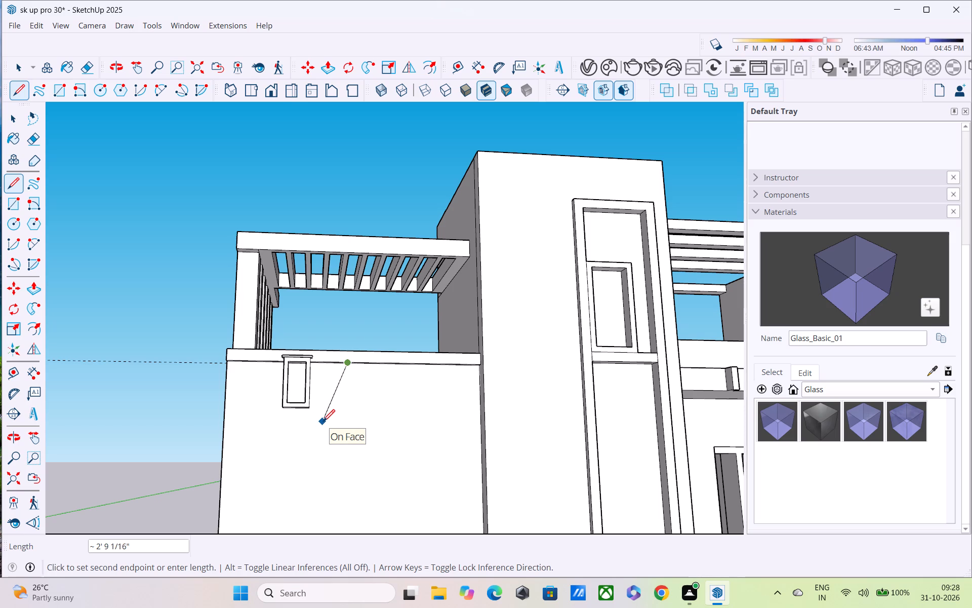
left_click(323, 423)
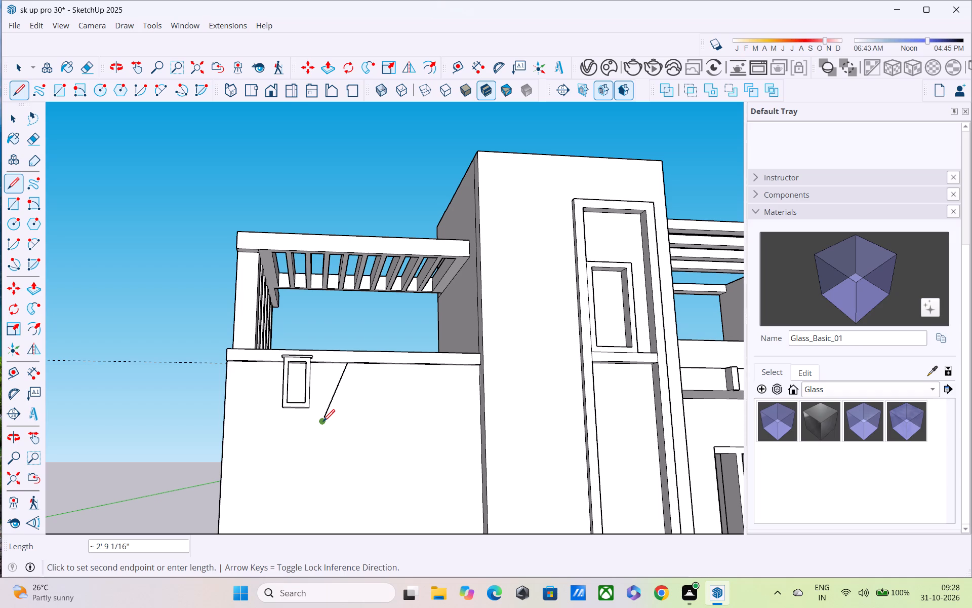
Draw a 2' horizontal line along the red axis from the slanted line's lower end, toward the tower.
key("Right")
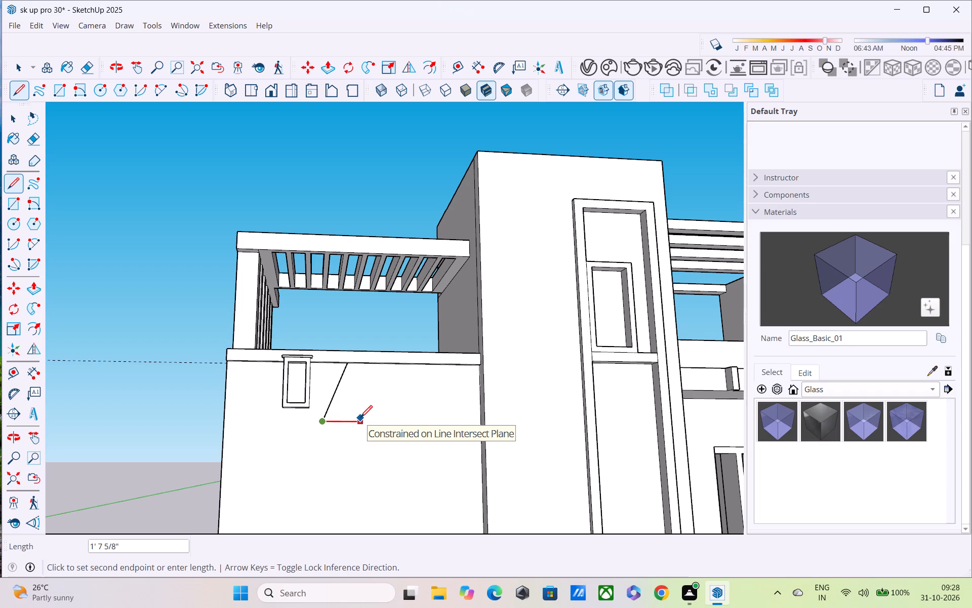
type("2'")
key("Return")
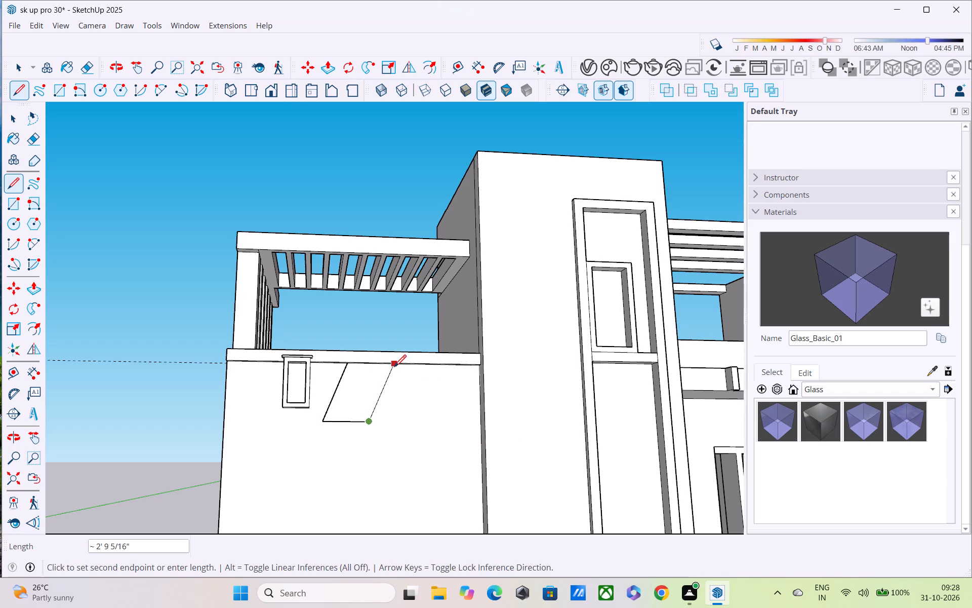
scroll(393, 370, "up", 5)
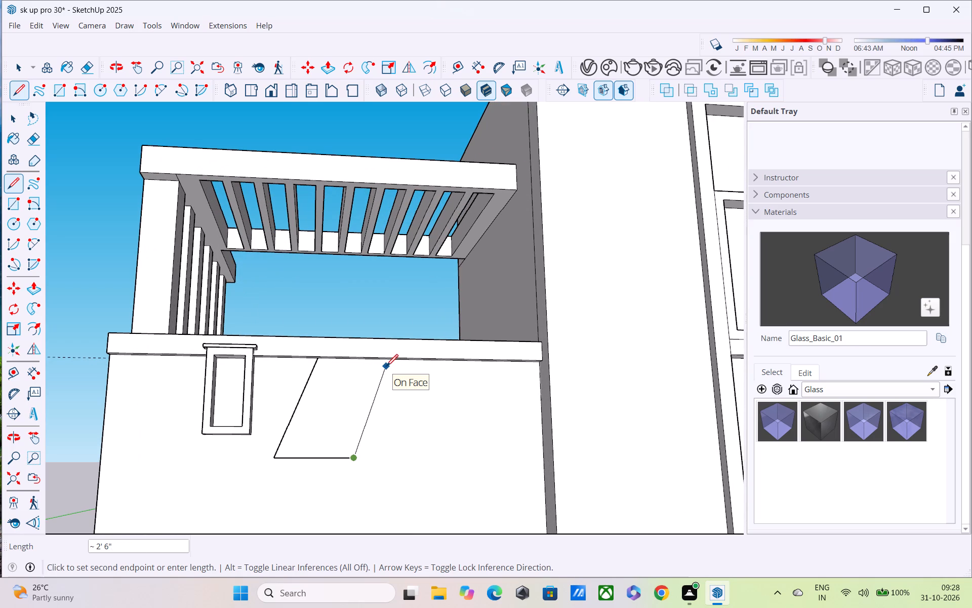
key("Escape")
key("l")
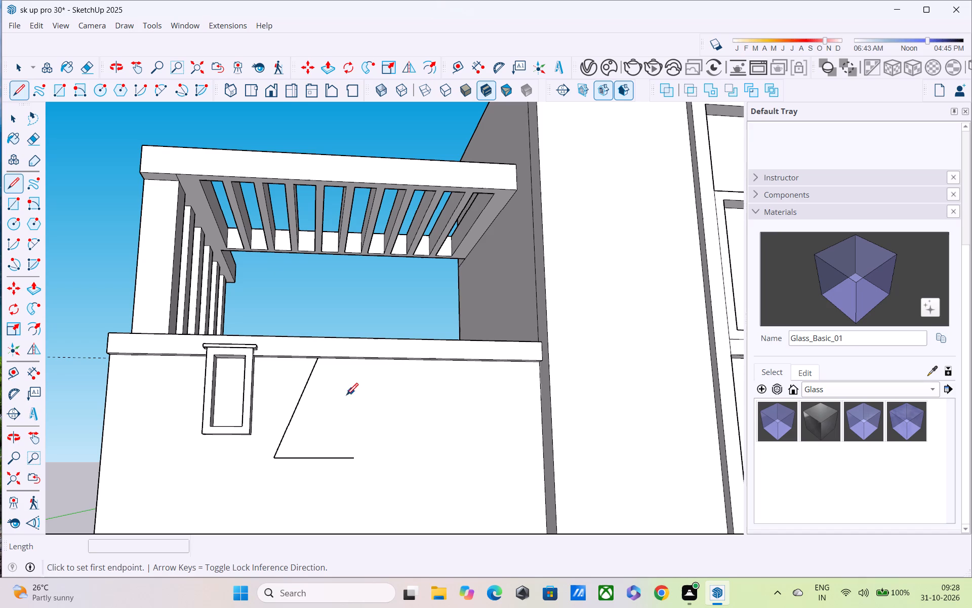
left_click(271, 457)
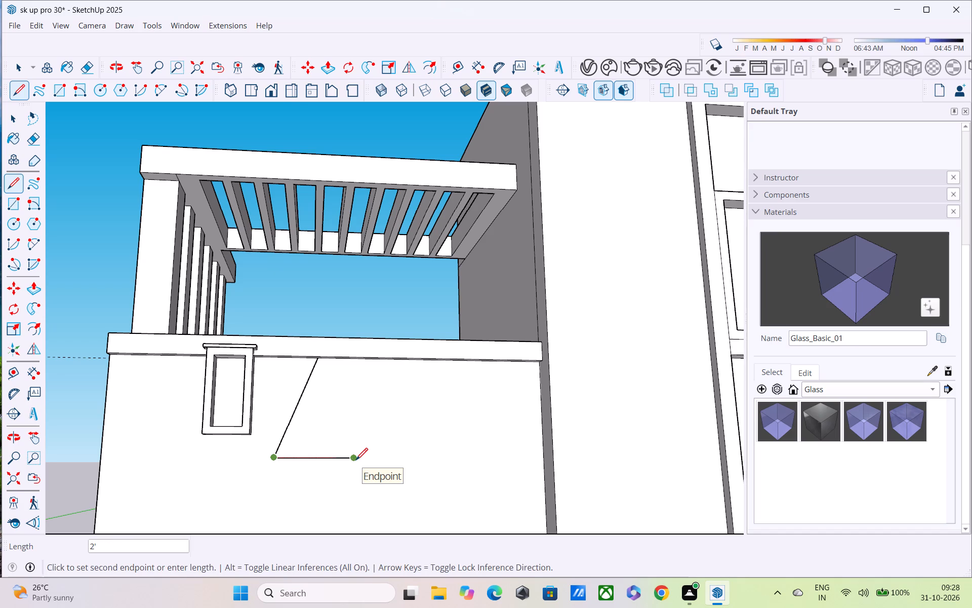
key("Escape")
Draw a 2' line along the projecting band's lower edge from the slanted line's top end, toward the tower.
middle_click_drag(325, 346, 320, 299)
scroll(322, 328, "up", 3)
left_click(314, 323)
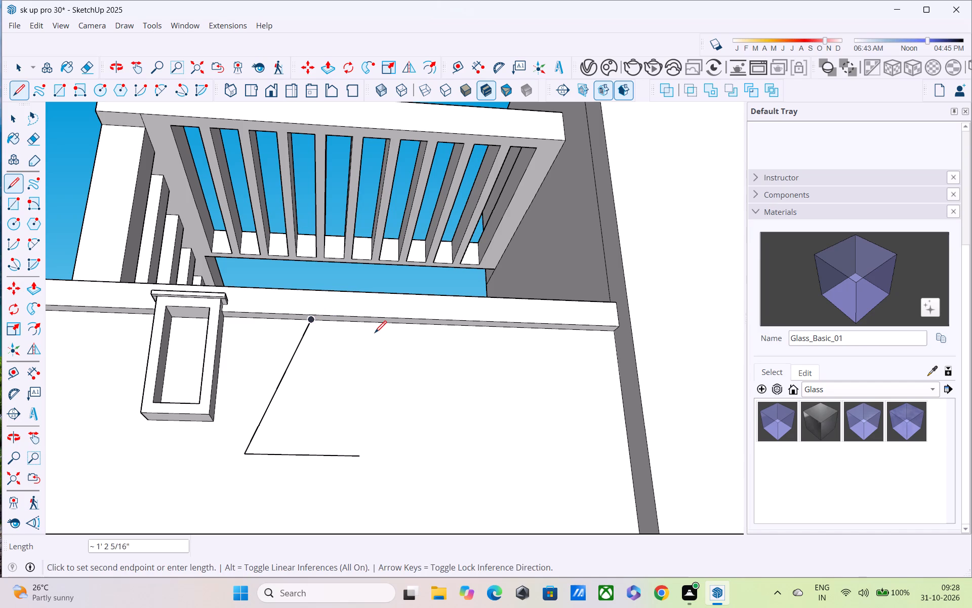
type("2'")
key("Return")
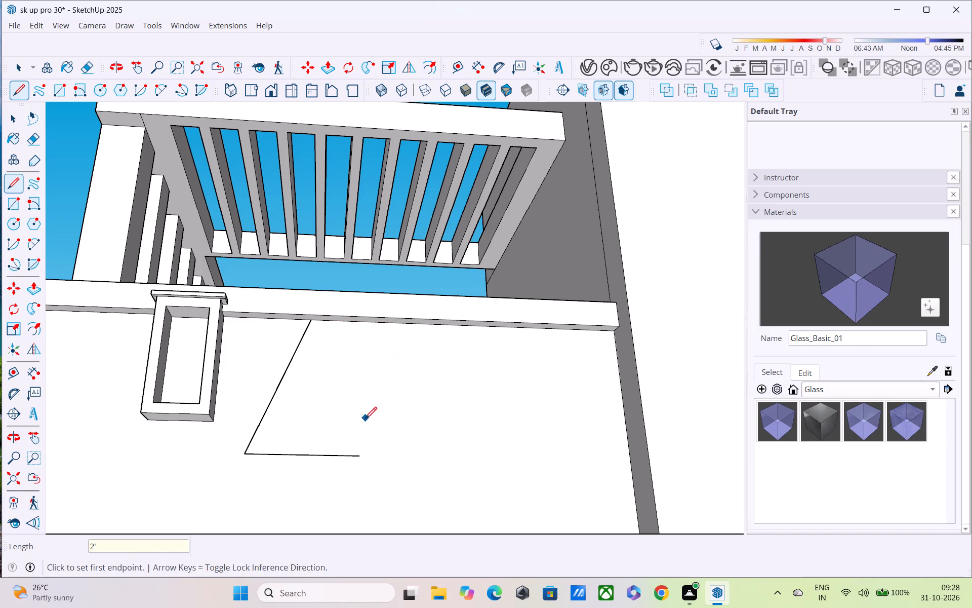
Close the parallelogram under the band with a second slanted line about 2' 9" long and a 2' line along its top.
left_click(362, 451)
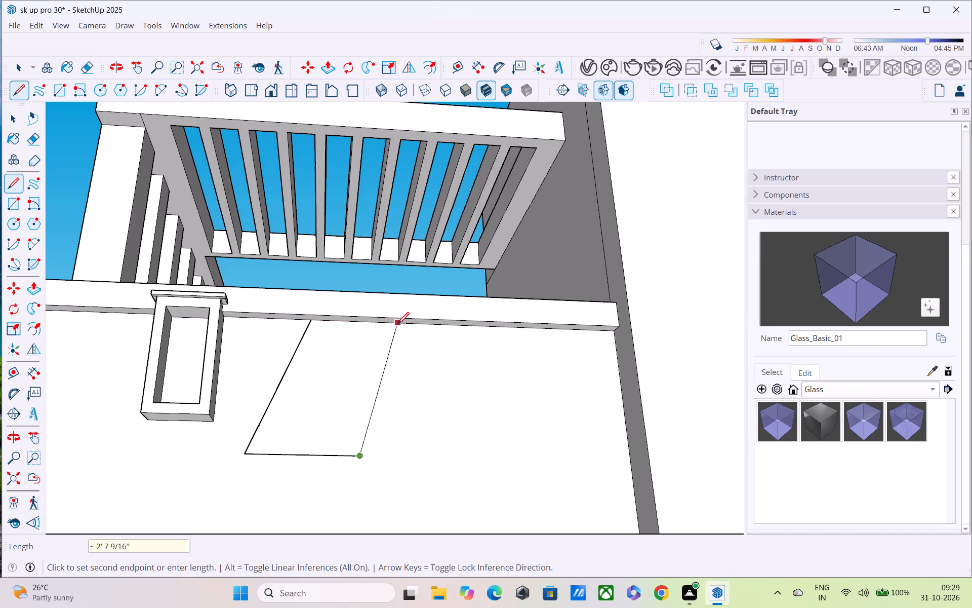
scroll(405, 325, "up", 4)
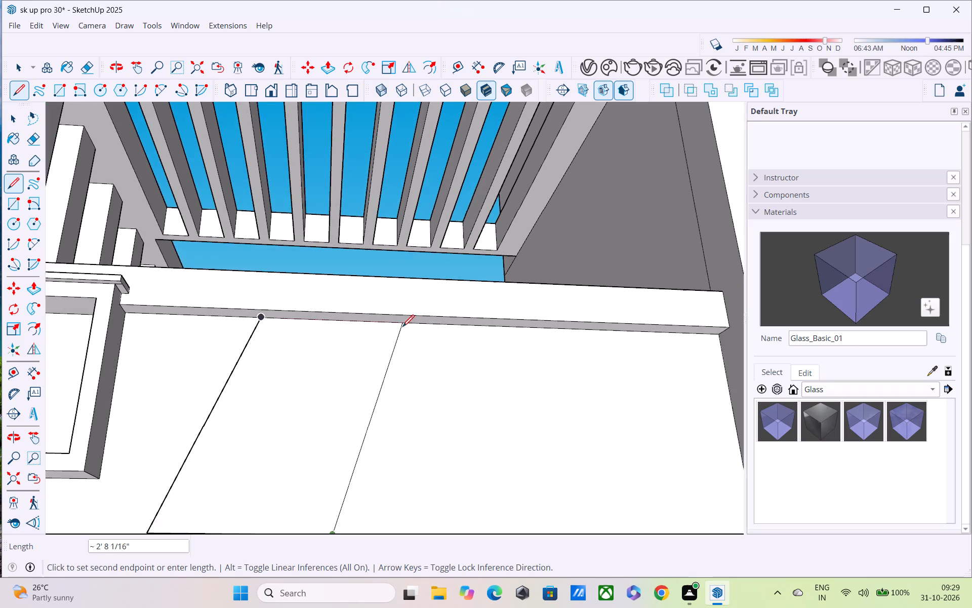
scroll(402, 328, "up", 4)
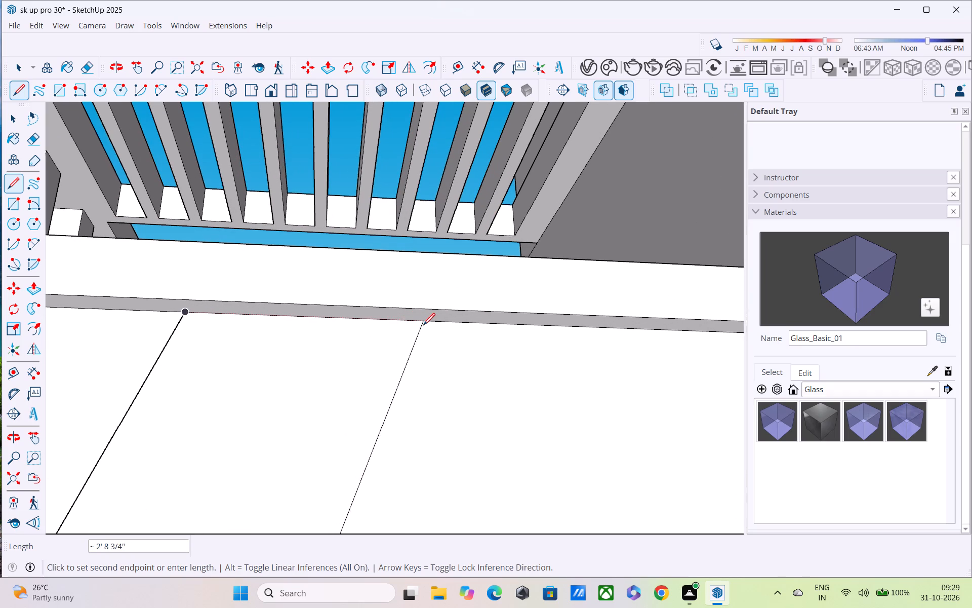
scroll(424, 327, "down", 8)
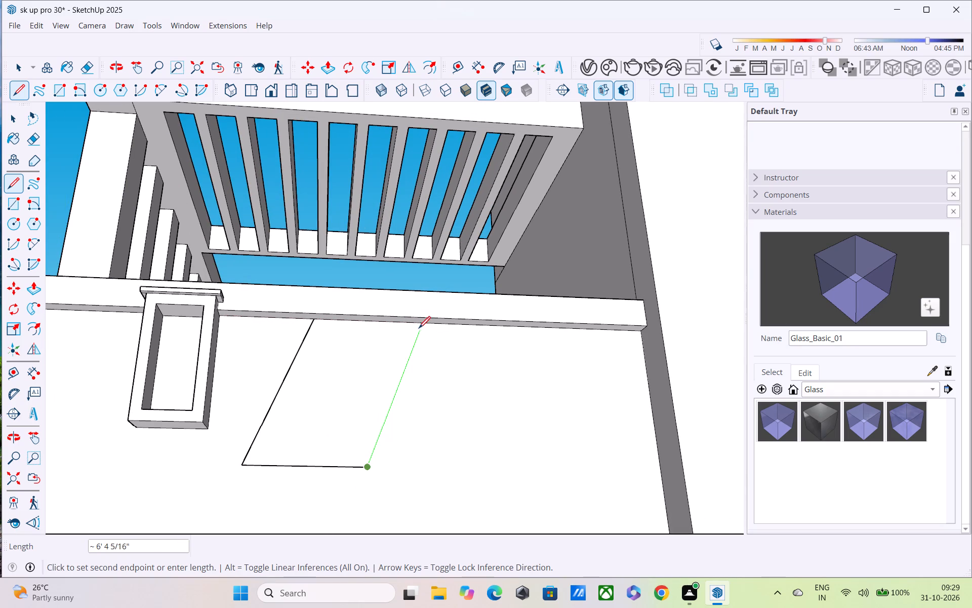
scroll(421, 325, "up", 2)
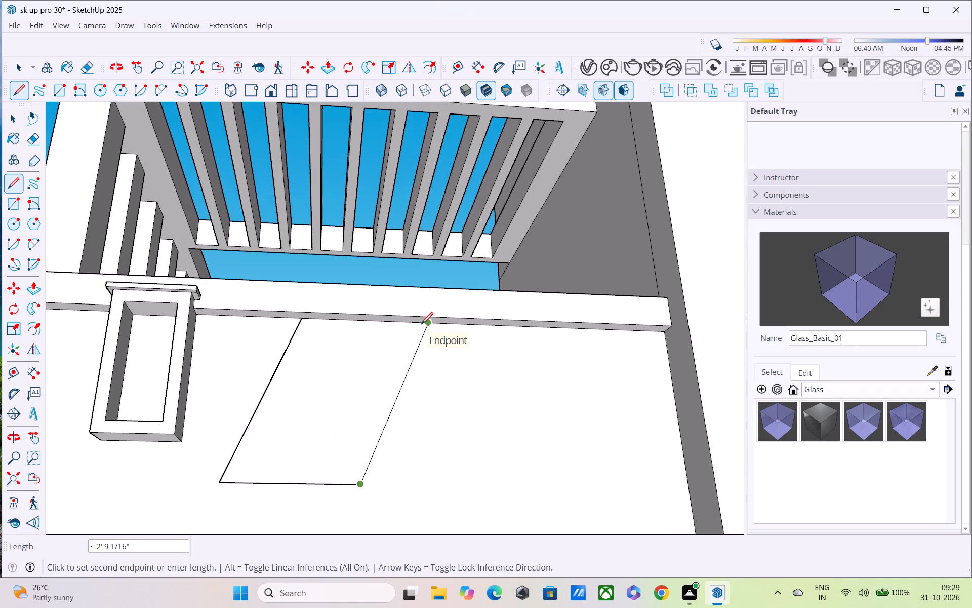
scroll(421, 325, "up", 4)
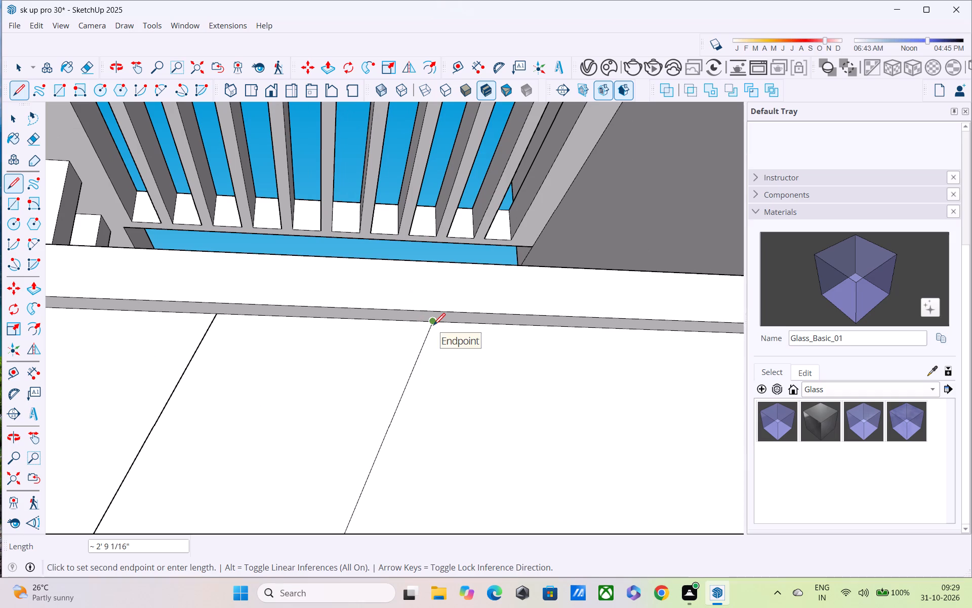
left_click(434, 326)
left_click(433, 325)
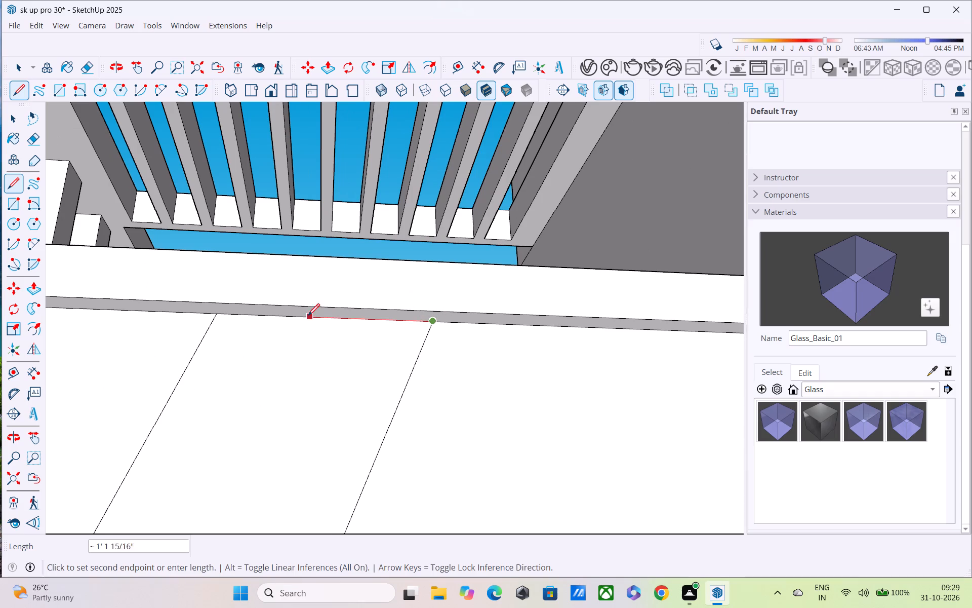
left_click(218, 313)
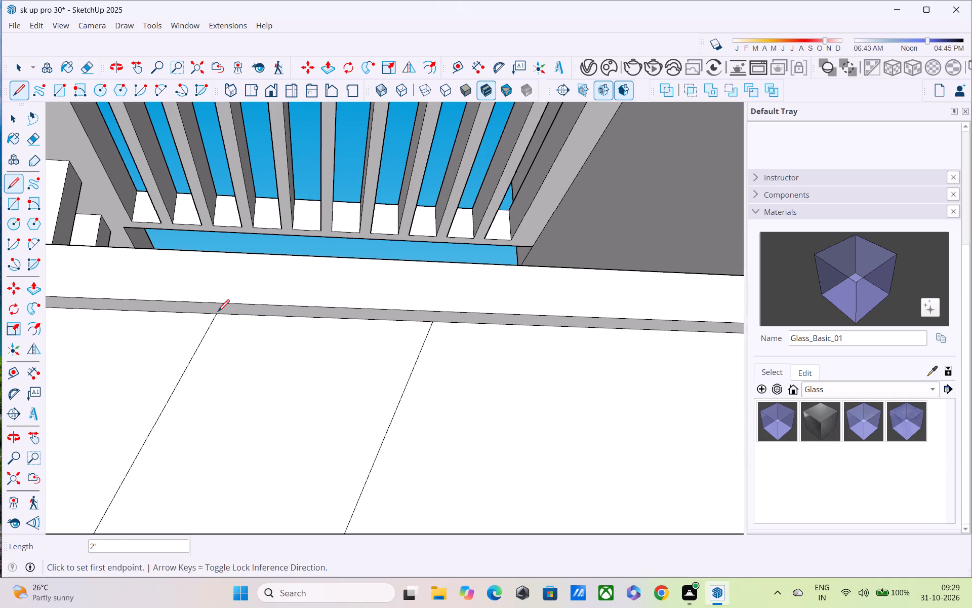
Pull the slanted parallelogram face beside the capped frame out from the wall by about 3 1/8".
scroll(282, 359, "down", 5)
middle_click_drag(285, 386, 291, 461)
scroll(289, 442, "down", 6)
middle_click_drag(288, 437, 288, 404)
scroll(289, 403, "down", 3)
middle_click_drag(289, 403, 288, 326, "shift")
scroll(290, 318, "down", 3)
middle_click_drag(291, 331, 298, 386)
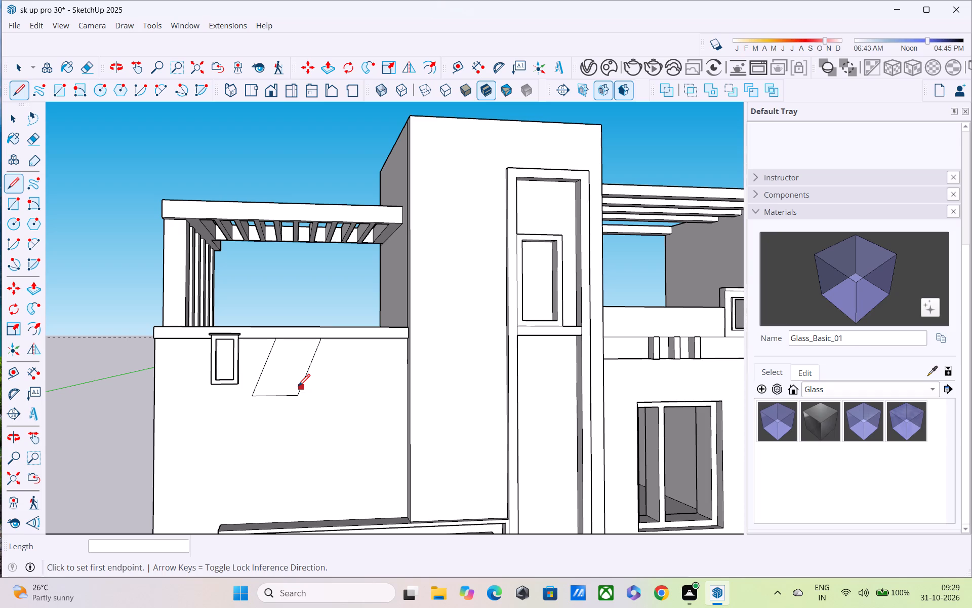
key("p")
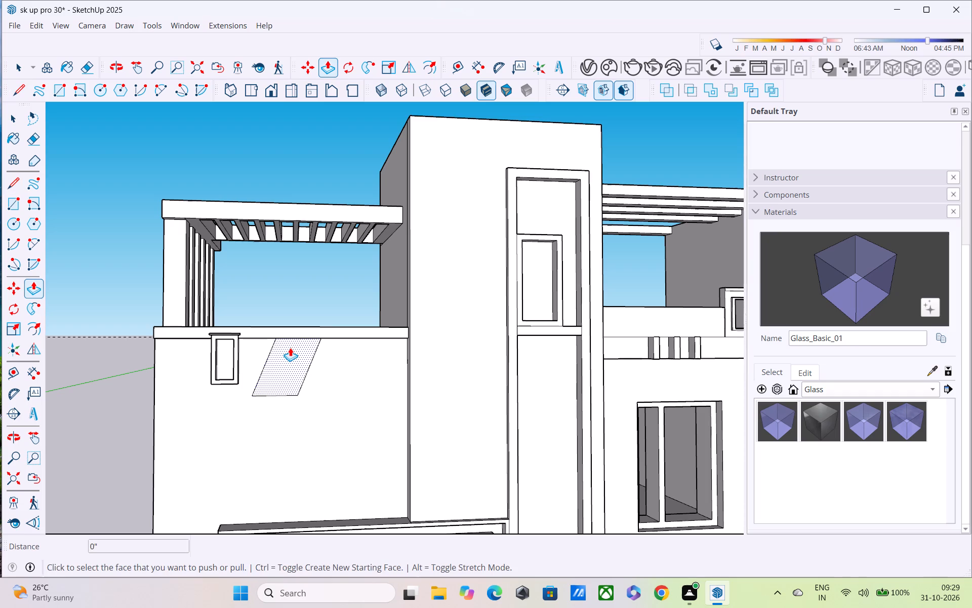
left_click(290, 348)
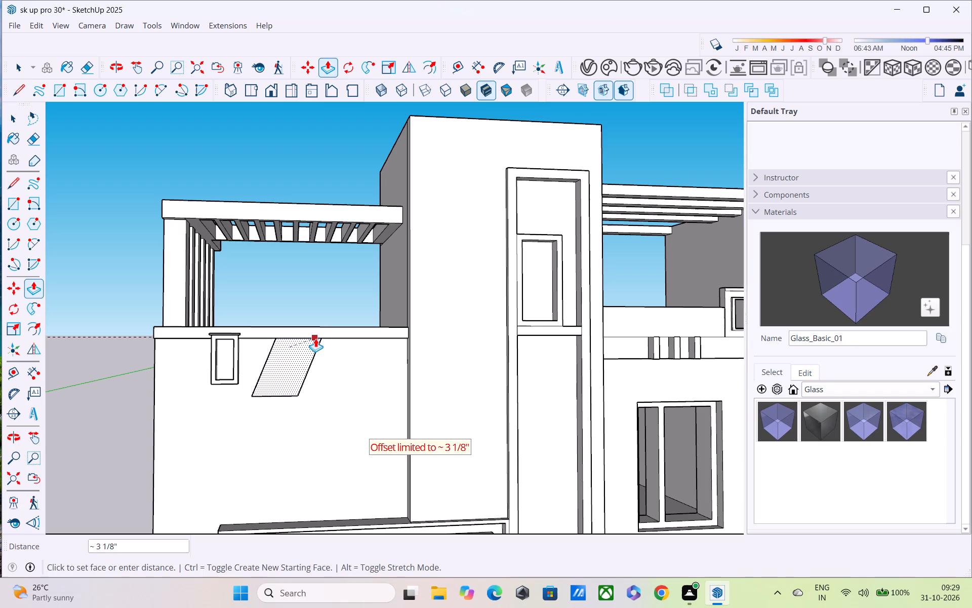
left_click(315, 337)
middle_click_drag(240, 357, 380, 361)
scroll(380, 361, "up", 3)
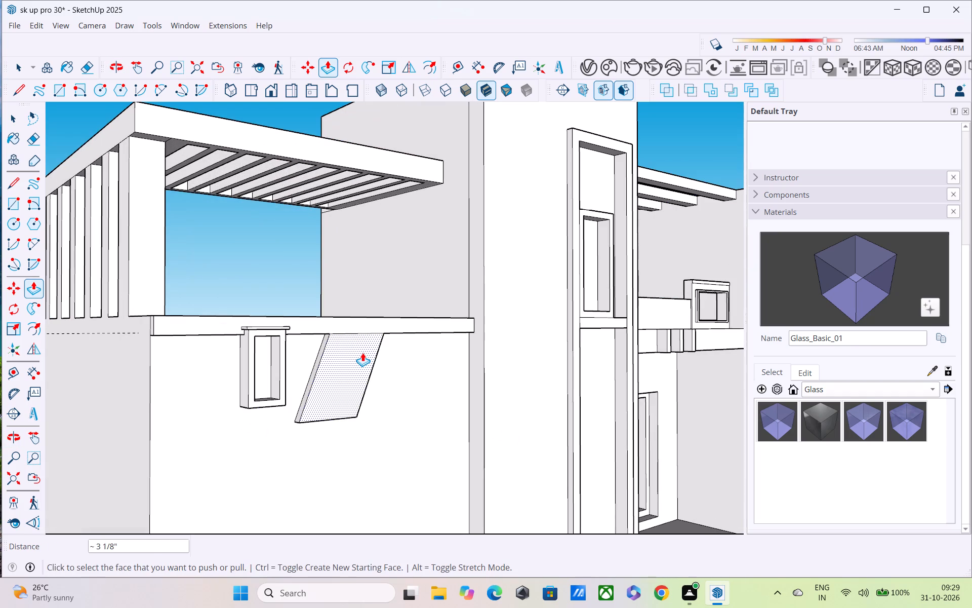
middle_click_drag(362, 353, 352, 338)
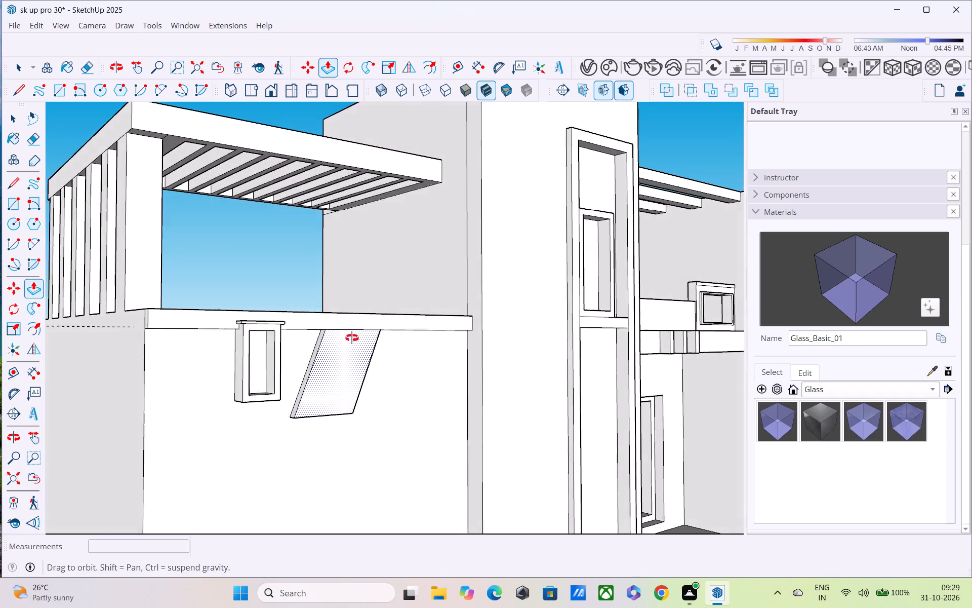
middle_click_drag(352, 338, 337, 298)
scroll(336, 293, "up", 2)
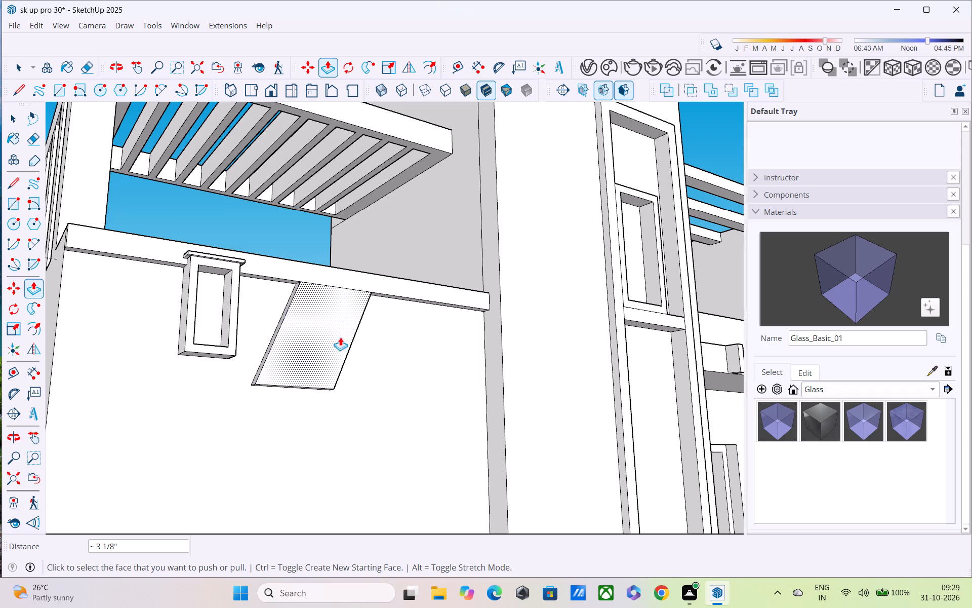
Copy the slanted panel's edge nearest the capped frame about 3 3/16" inward along the panel's lower edge.
middle_click_drag(315, 369, 255, 344)
key("space")
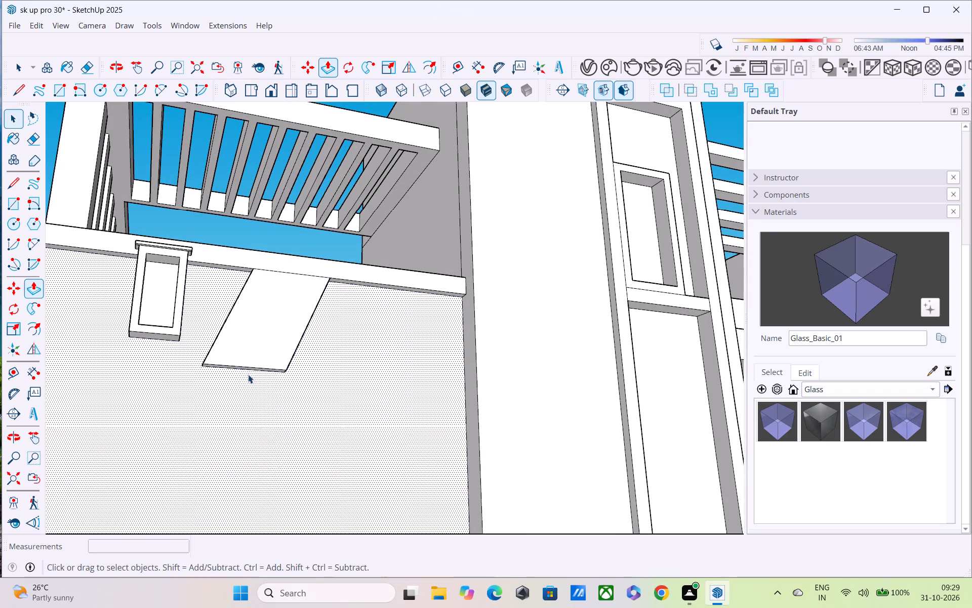
left_click(229, 316)
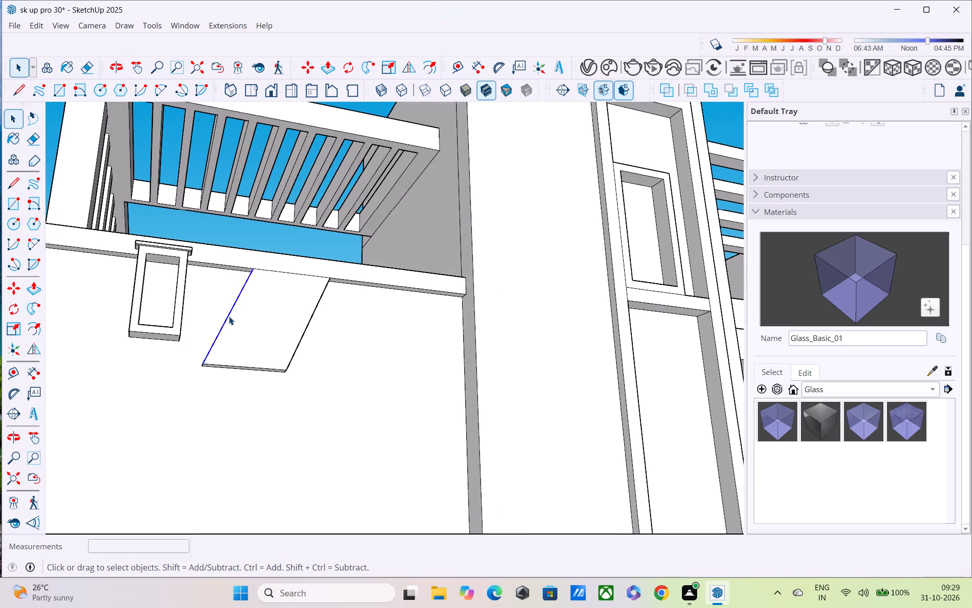
key("m")
left_click(201, 366)
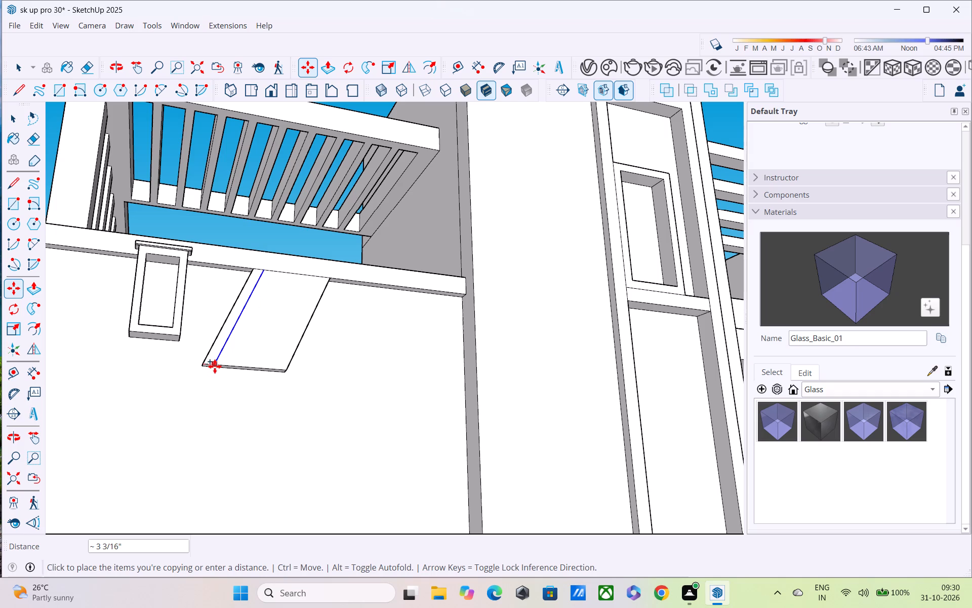
left_click(215, 366)
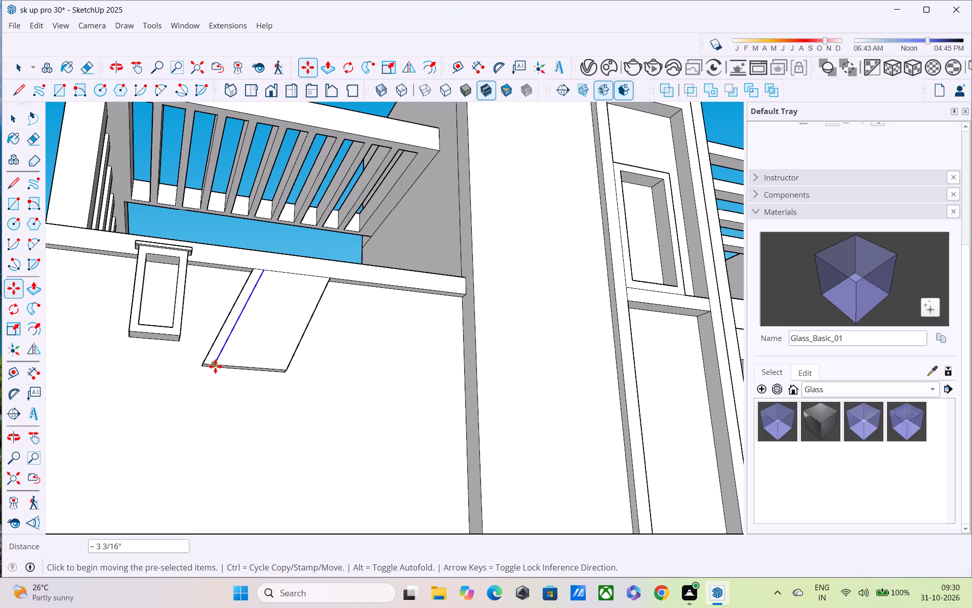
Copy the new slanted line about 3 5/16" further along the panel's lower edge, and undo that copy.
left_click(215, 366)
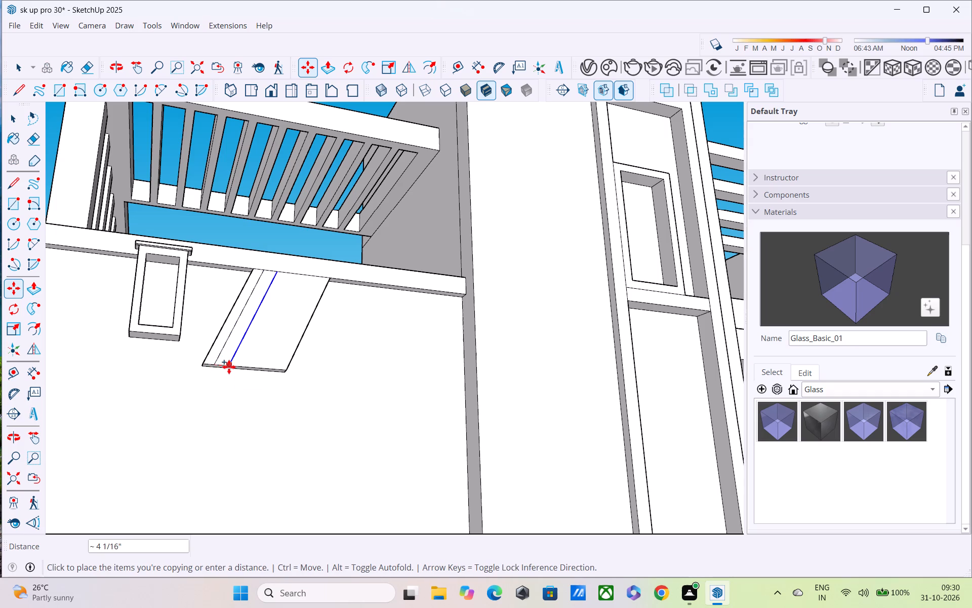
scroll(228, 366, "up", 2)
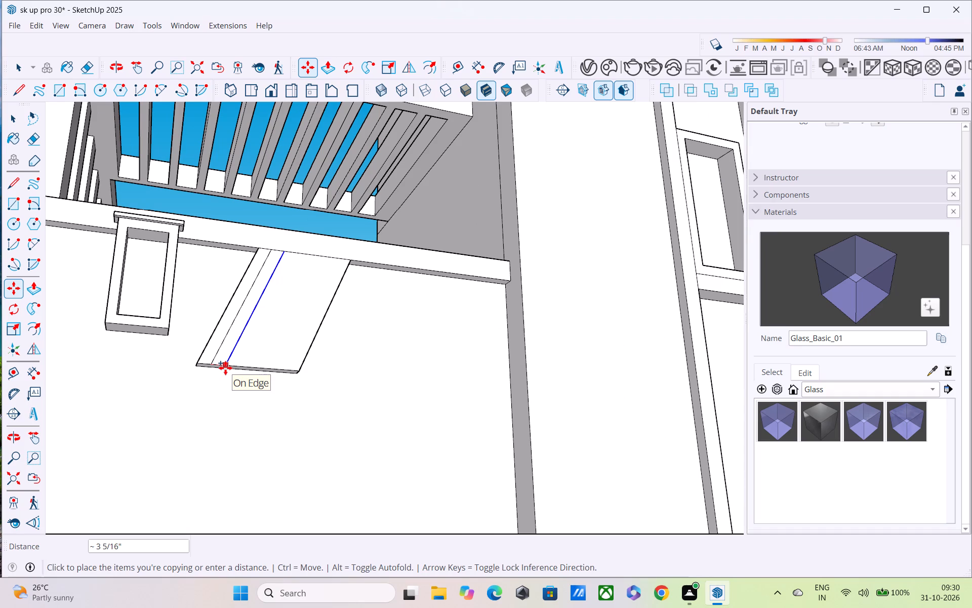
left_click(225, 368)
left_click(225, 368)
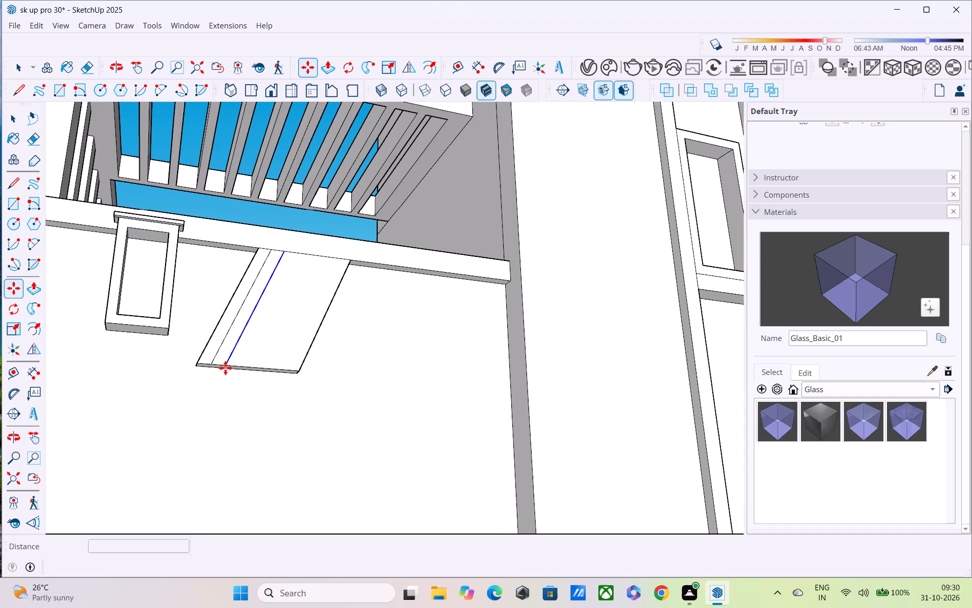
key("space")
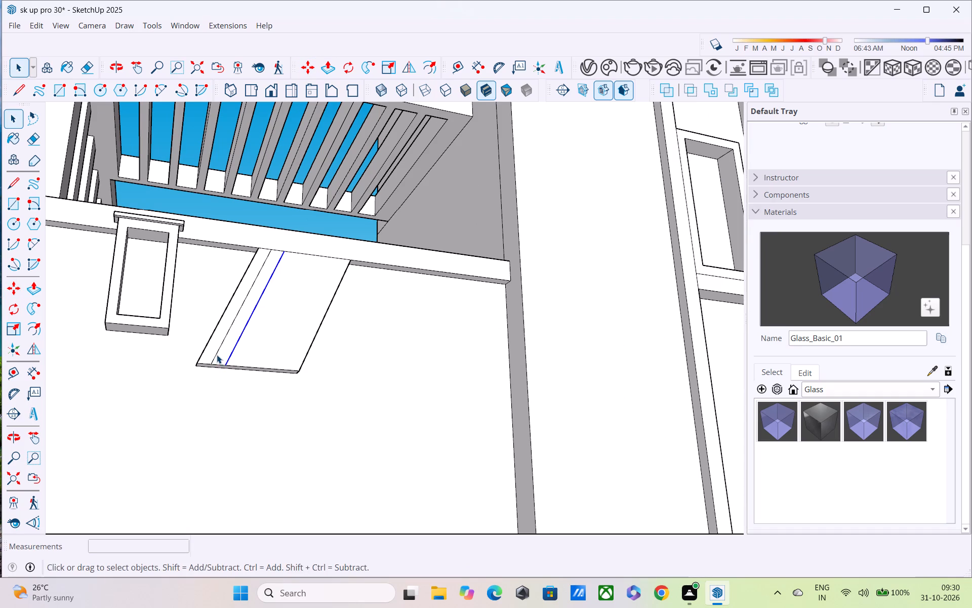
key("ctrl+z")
Copy the pair of slanted lines about 1' 8 13/16" to the panel's far slanted edge, dividing the distance by 2.
left_click(208, 341)
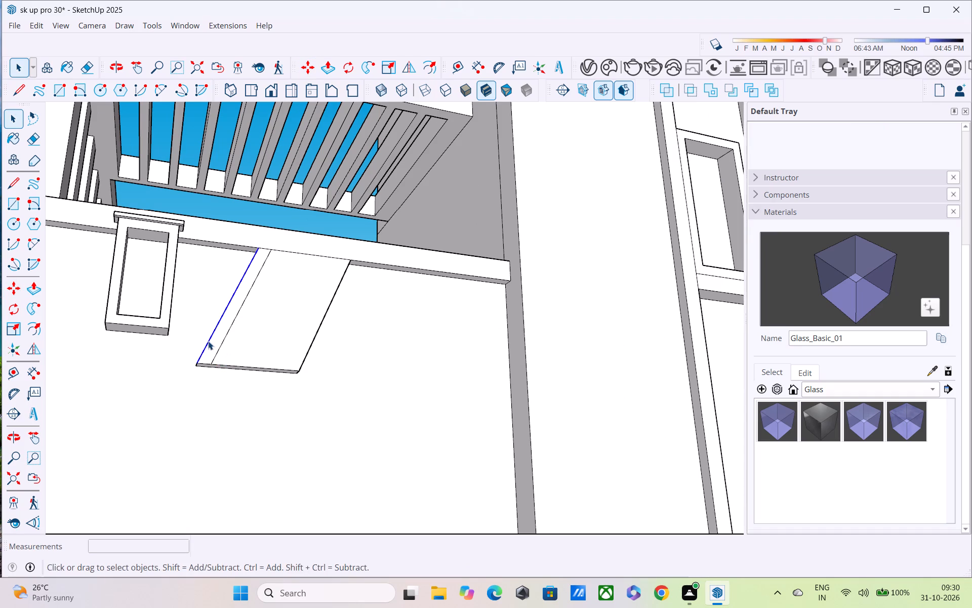
left_click(215, 350)
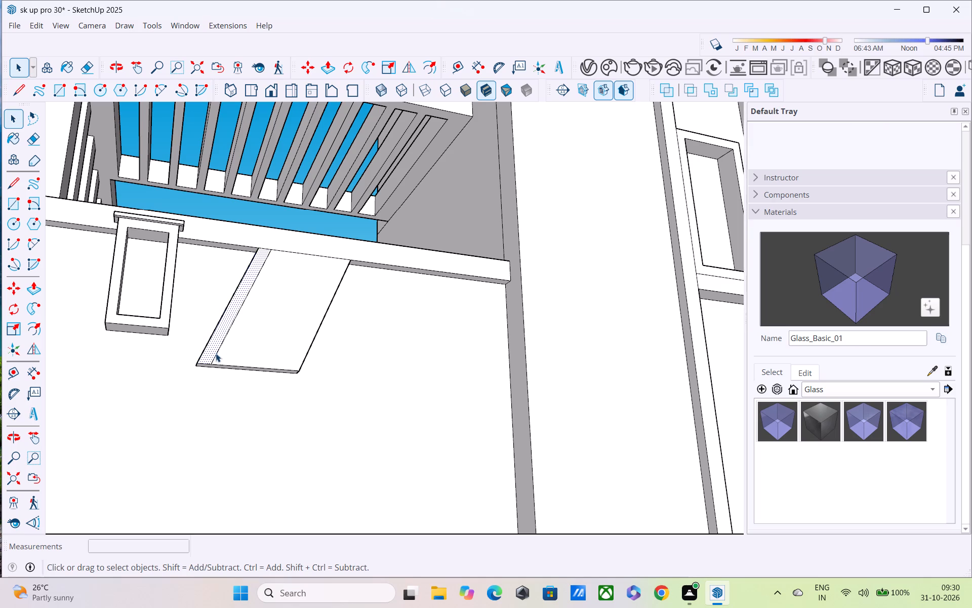
left_click(216, 355)
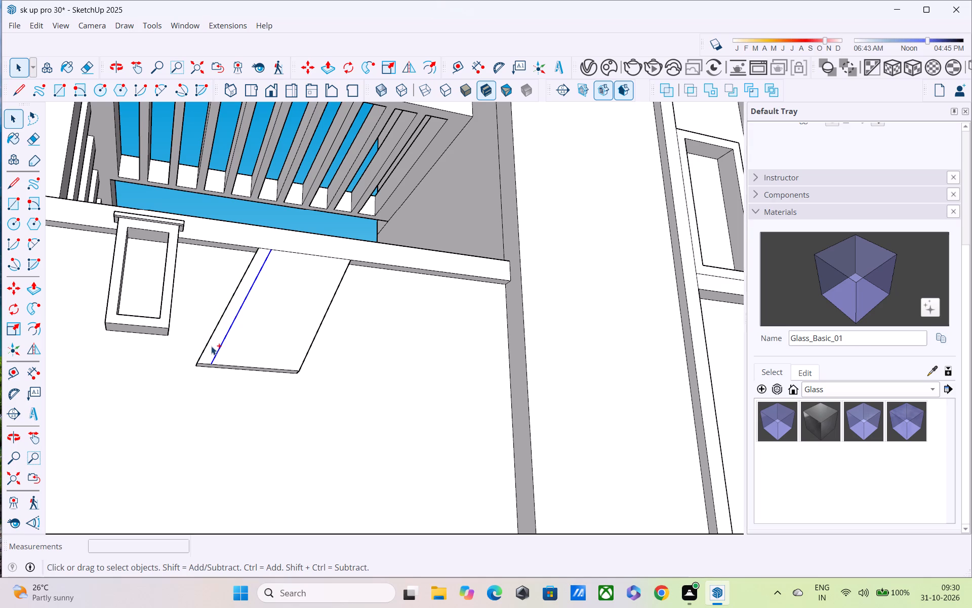
left_click(209, 342, "ctrl")
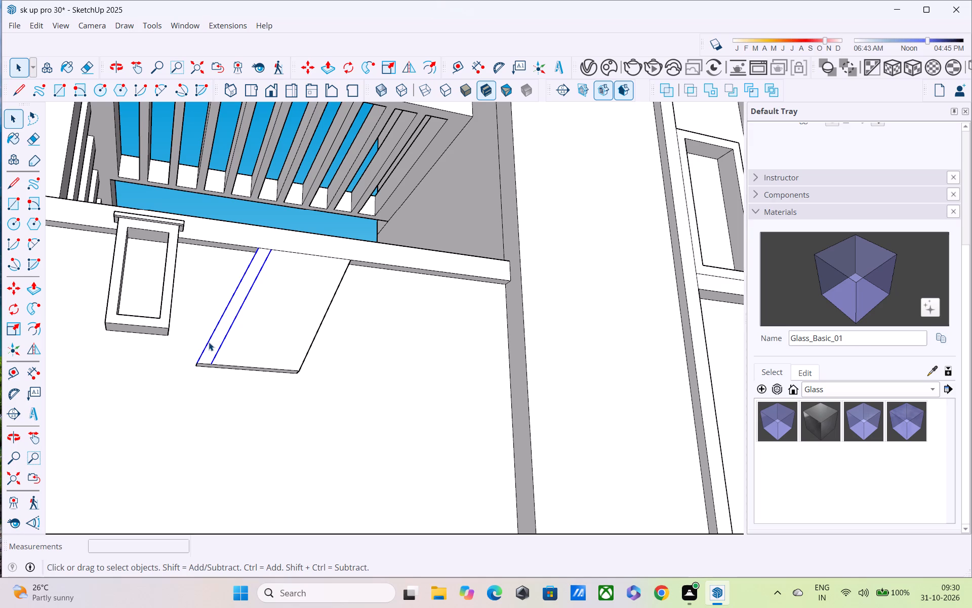
key("m")
left_click(212, 362)
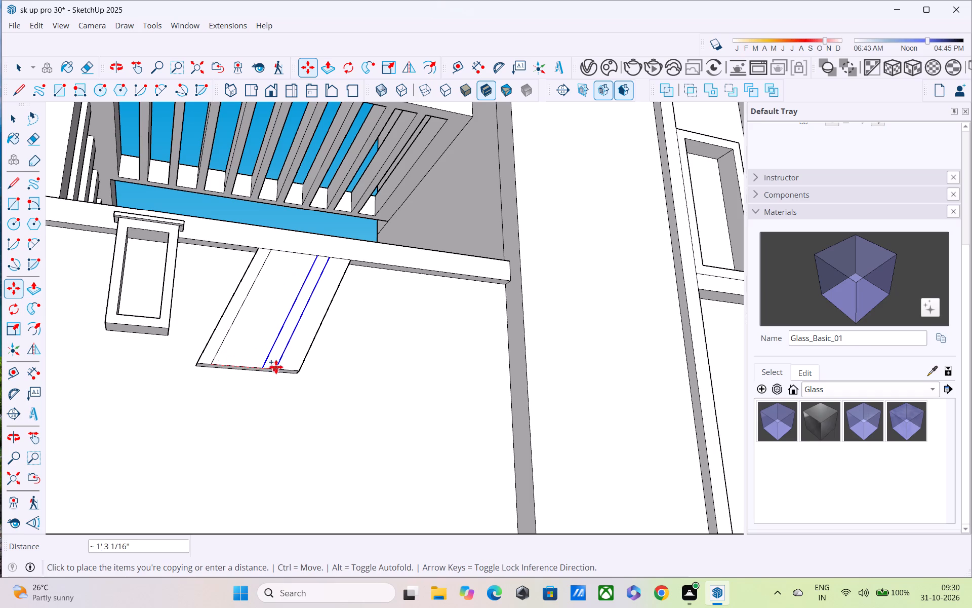
left_click(300, 368)
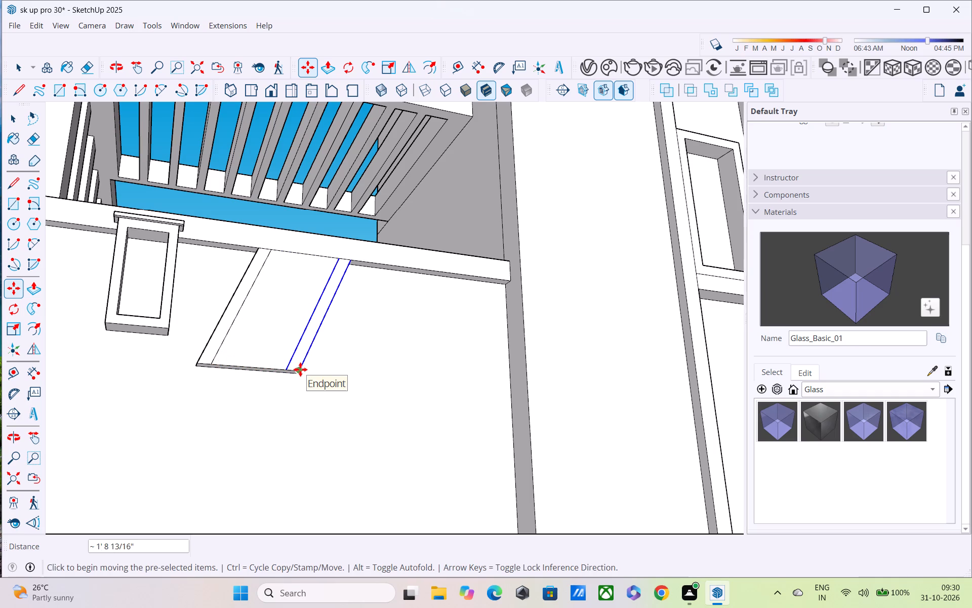
type("/2")
key("Return")
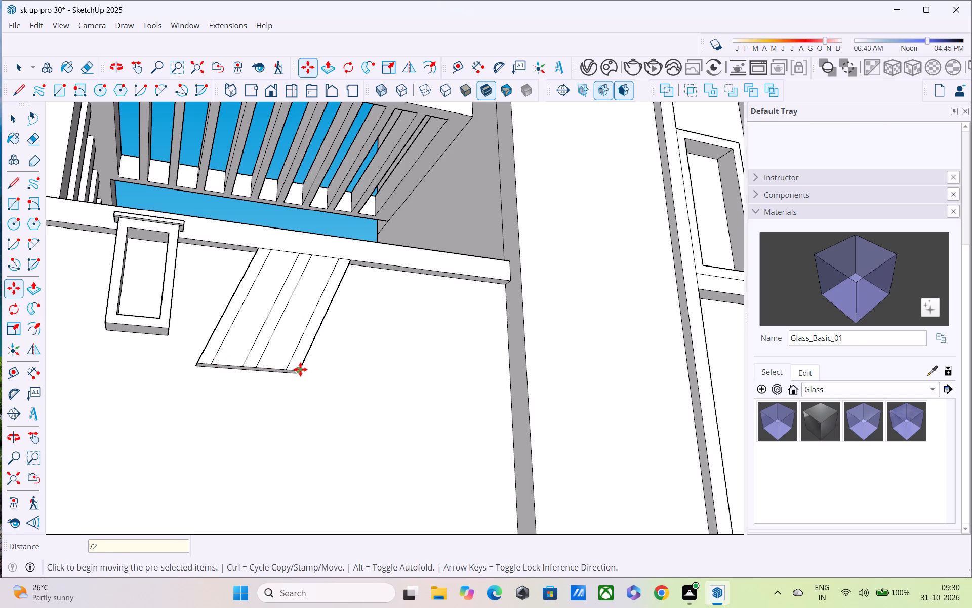
Extend the panel's two slanted lines nearest the tower across the projecting band's front face, each about 6 1/2" long.
scroll(338, 284, "up", 3)
middle_click_drag(347, 309, 319, 375)
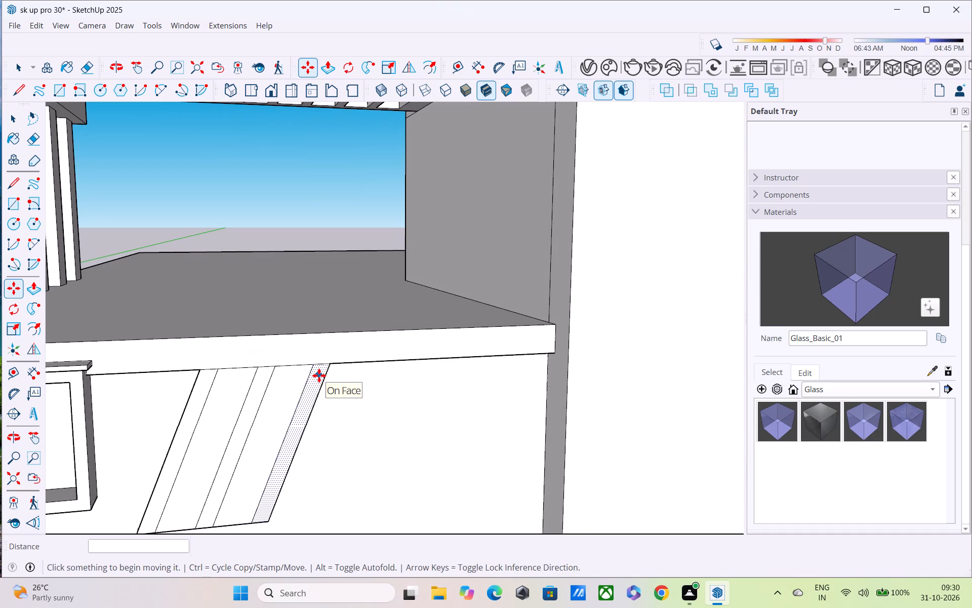
key("l")
left_click(330, 361)
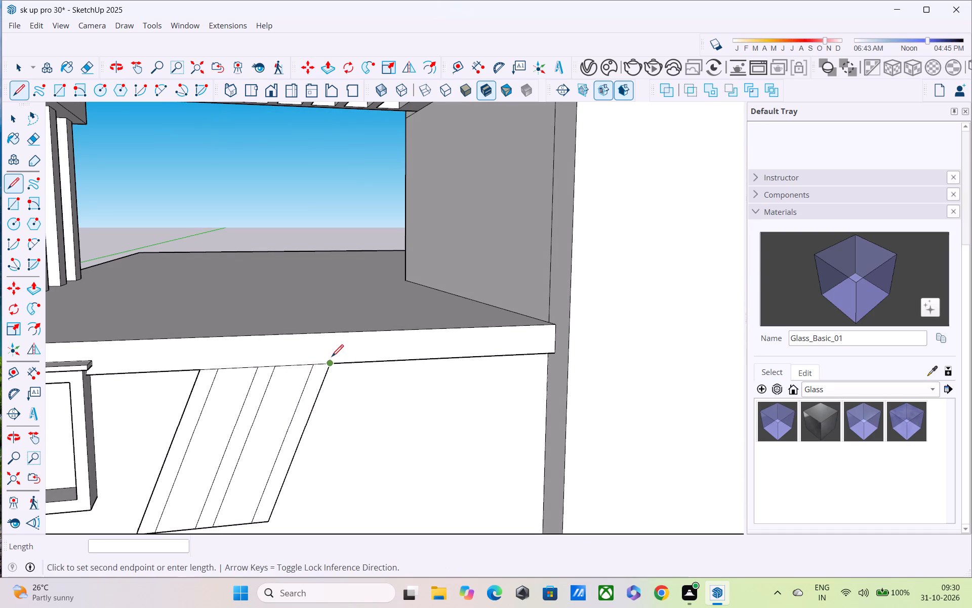
left_click(340, 332)
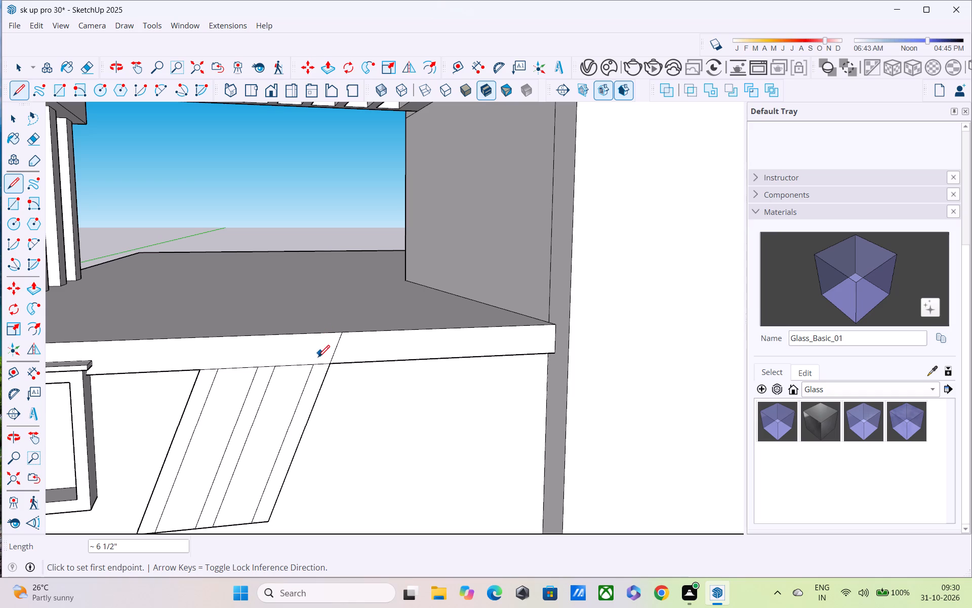
left_click(316, 363)
left_click(324, 337)
left_click(344, 336)
scroll(345, 338, "down", 4)
middle_click(342, 333)
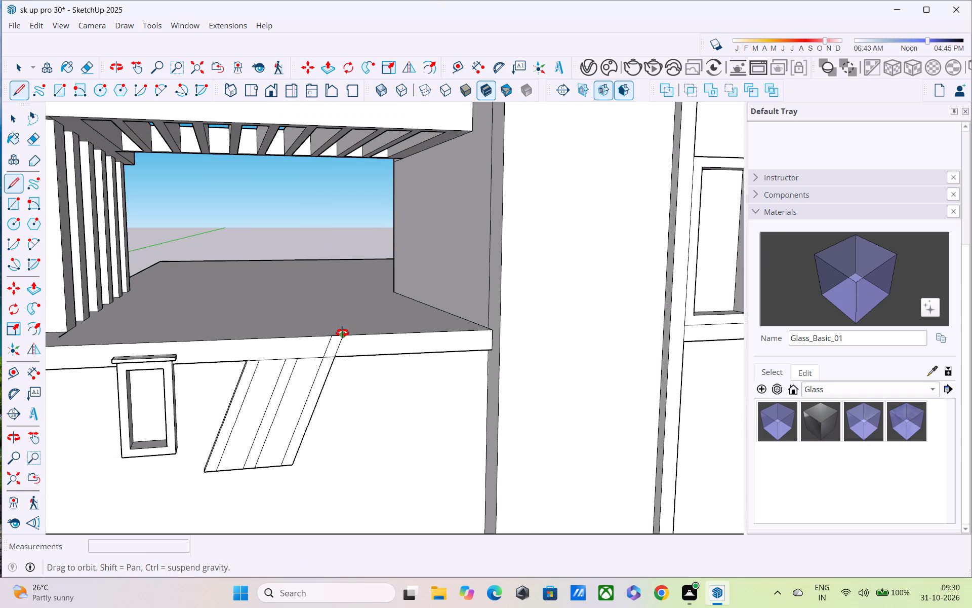
key("Escape")
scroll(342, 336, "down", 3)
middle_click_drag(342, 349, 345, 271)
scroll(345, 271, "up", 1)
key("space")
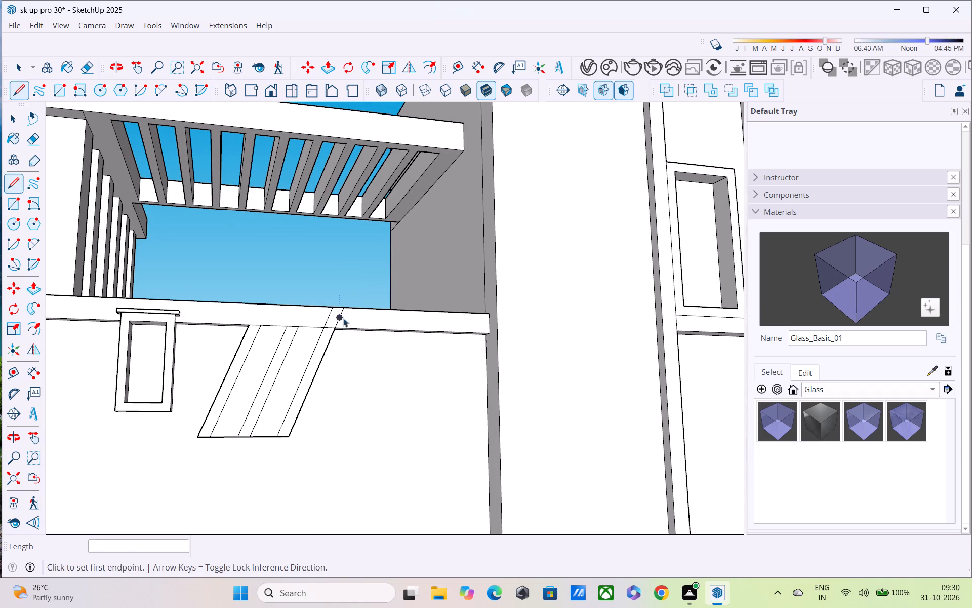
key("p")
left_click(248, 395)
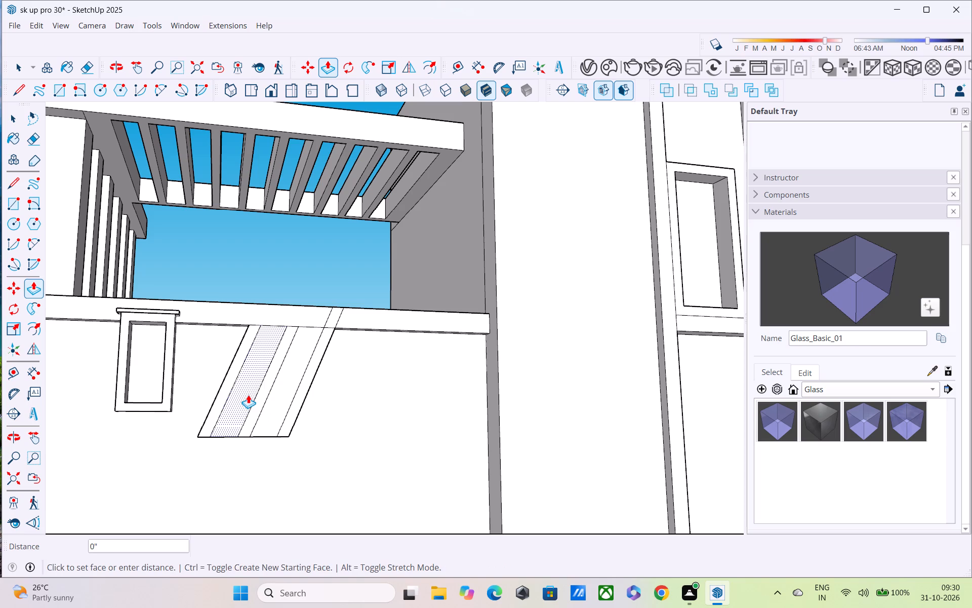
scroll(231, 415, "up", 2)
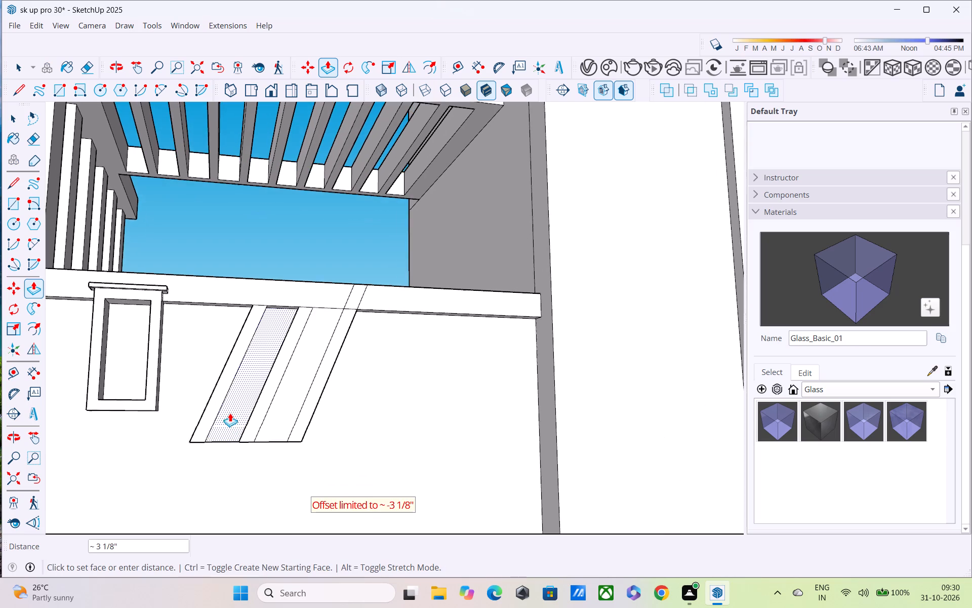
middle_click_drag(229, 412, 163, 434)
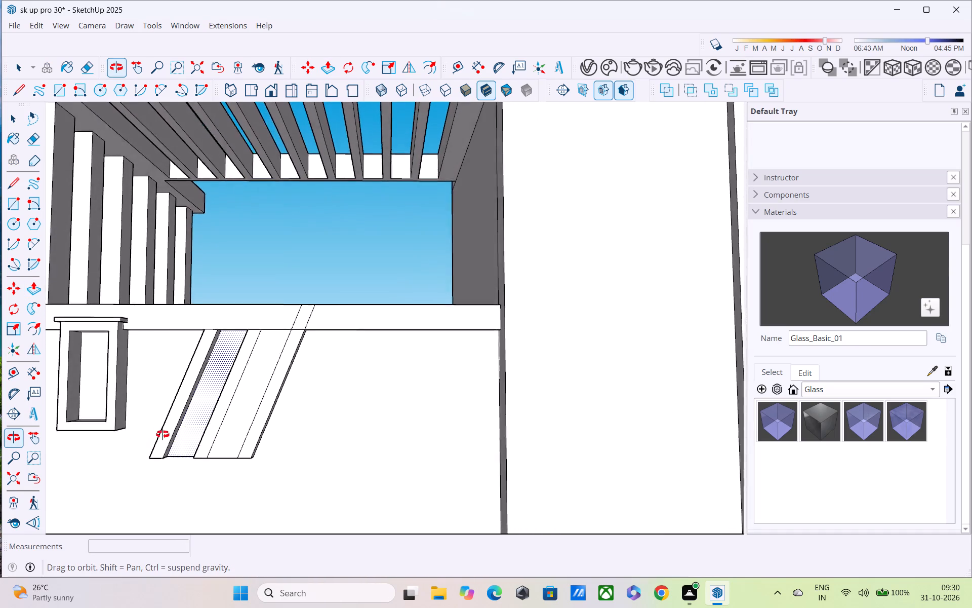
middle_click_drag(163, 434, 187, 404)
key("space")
Copy the slanted panel's segmented lower front edge about 2 11/16" up along the panel's slanted edge.
scroll(194, 434, "up", 2)
middle_click_drag(194, 435, 211, 342)
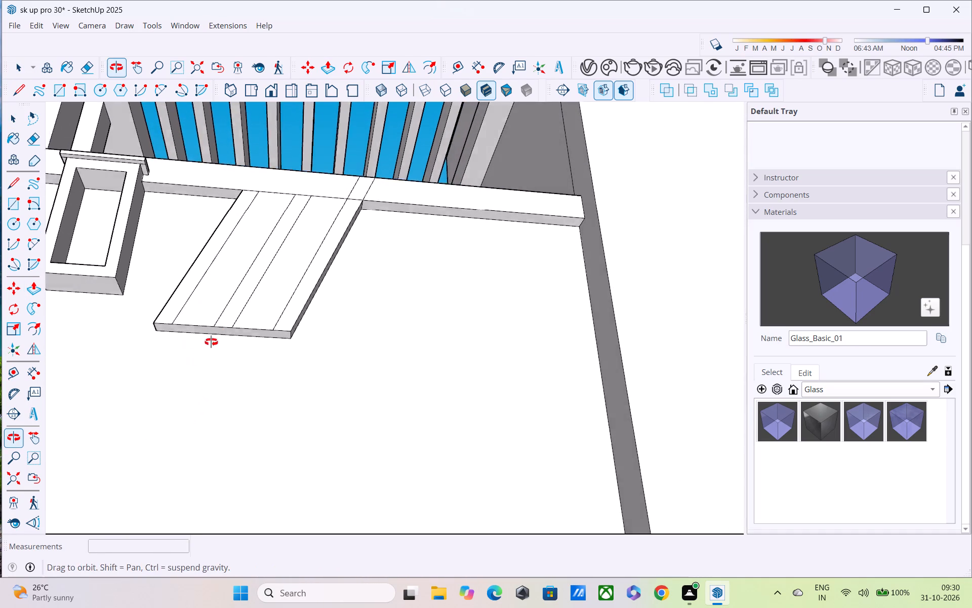
middle_click_drag(211, 342, 212, 337)
scroll(215, 317, "up", 2)
middle_click_drag(215, 317, 208, 372)
key("l")
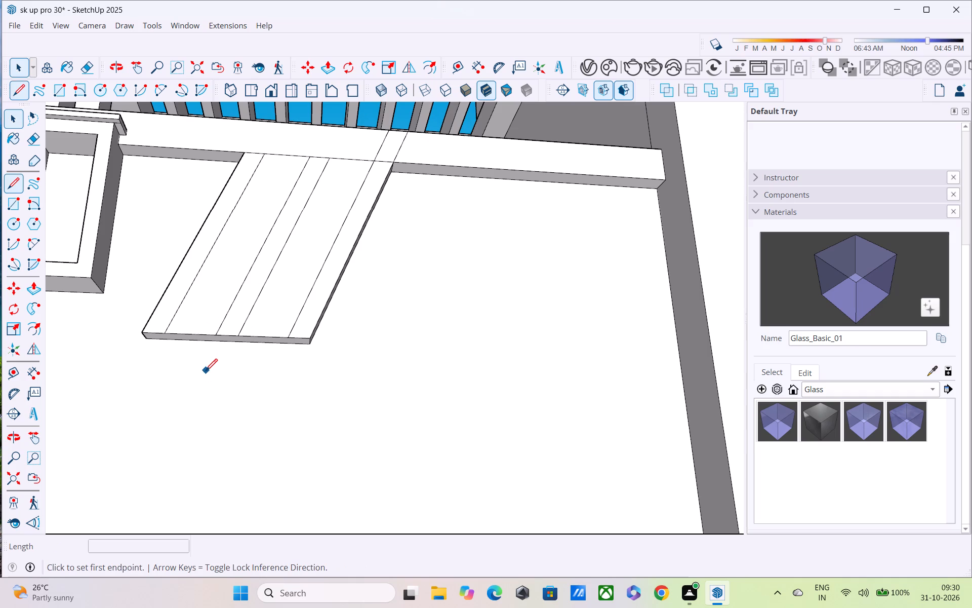
key("space")
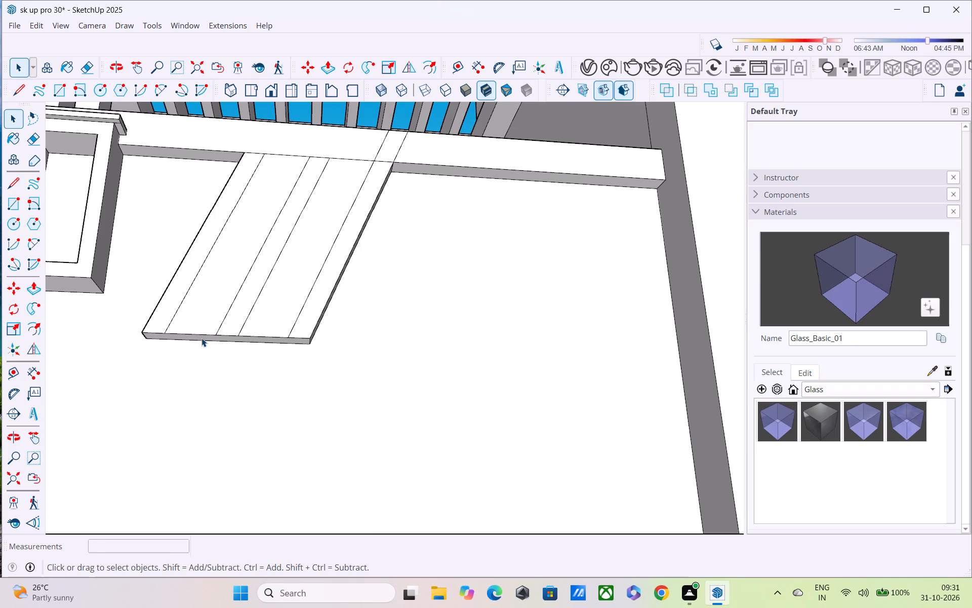
left_click(201, 336)
scroll(201, 336, "up", 2)
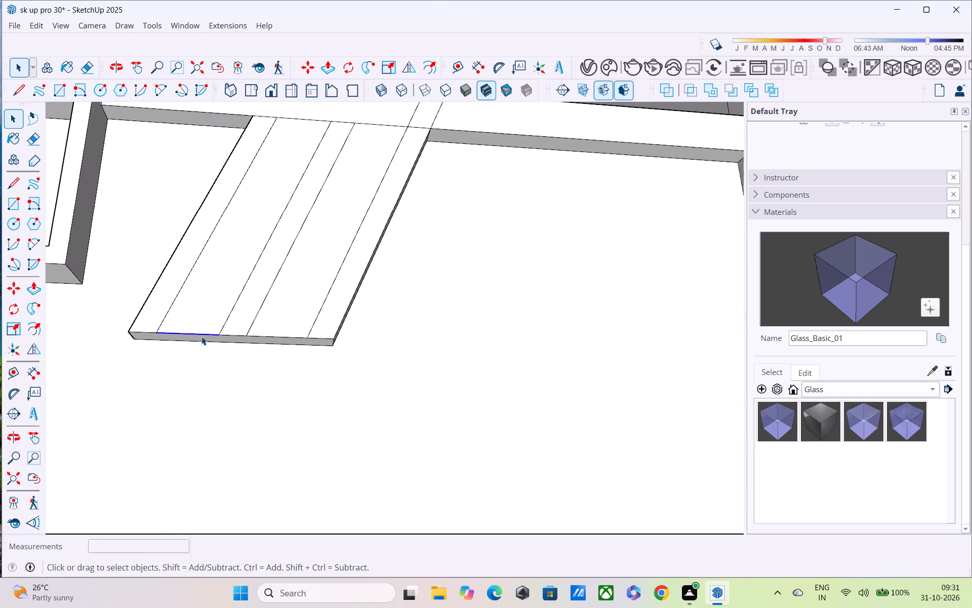
left_click(150, 330, "shift")
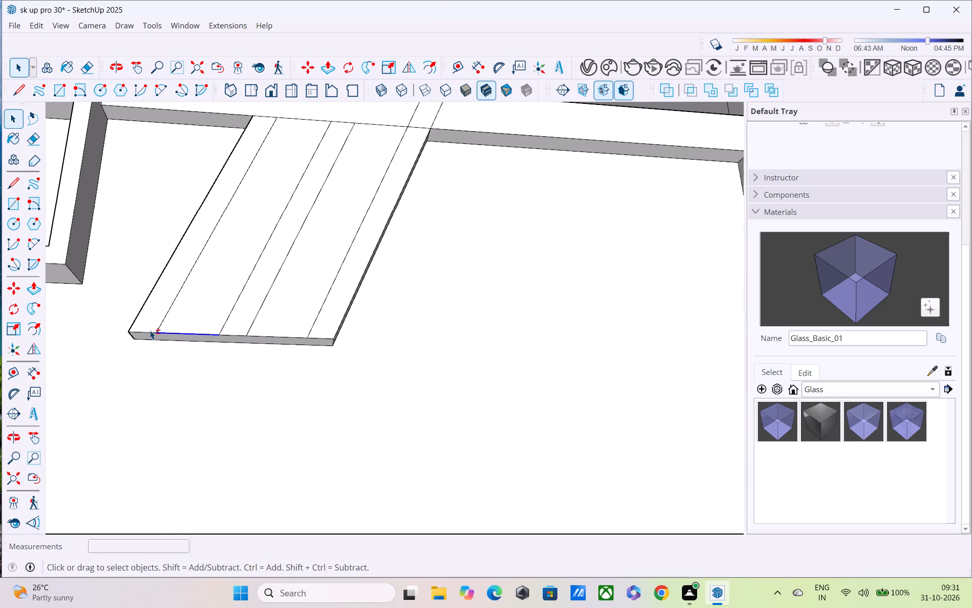
left_click(149, 333, "shift")
left_click(151, 318, "shift")
left_click(225, 335, "shift")
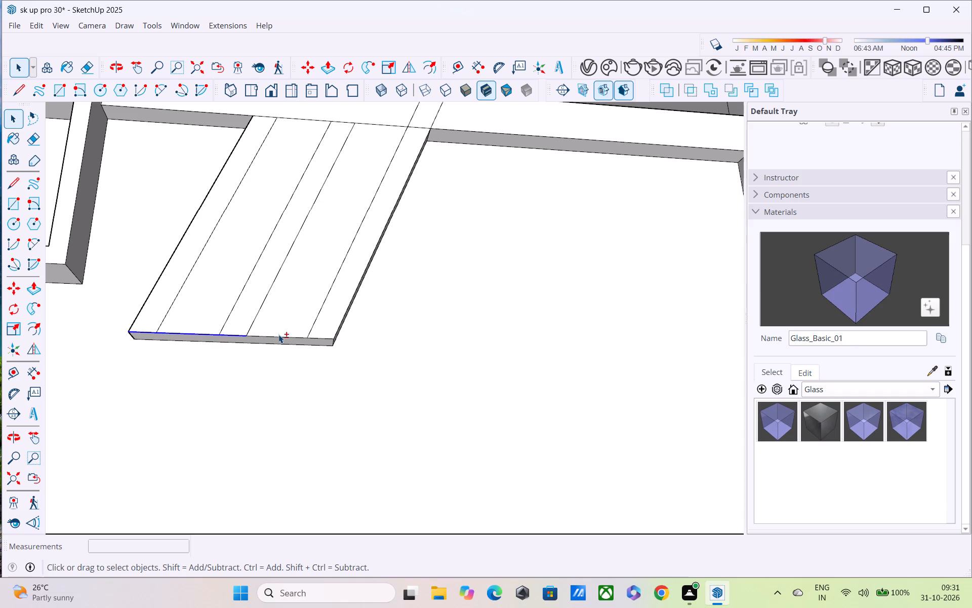
left_click(277, 337, "shift")
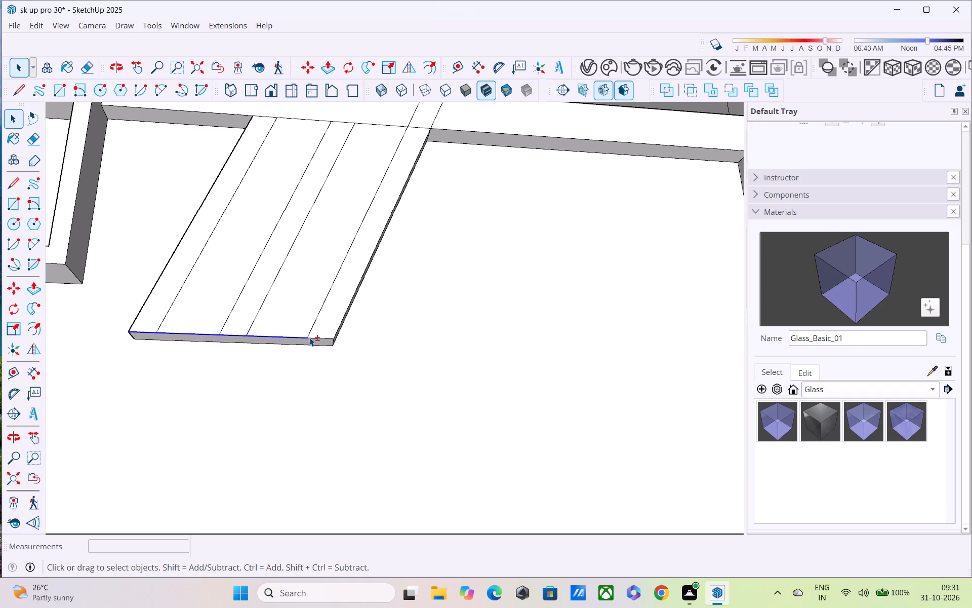
left_click(310, 337, "shift")
left_click(318, 340, "shift")
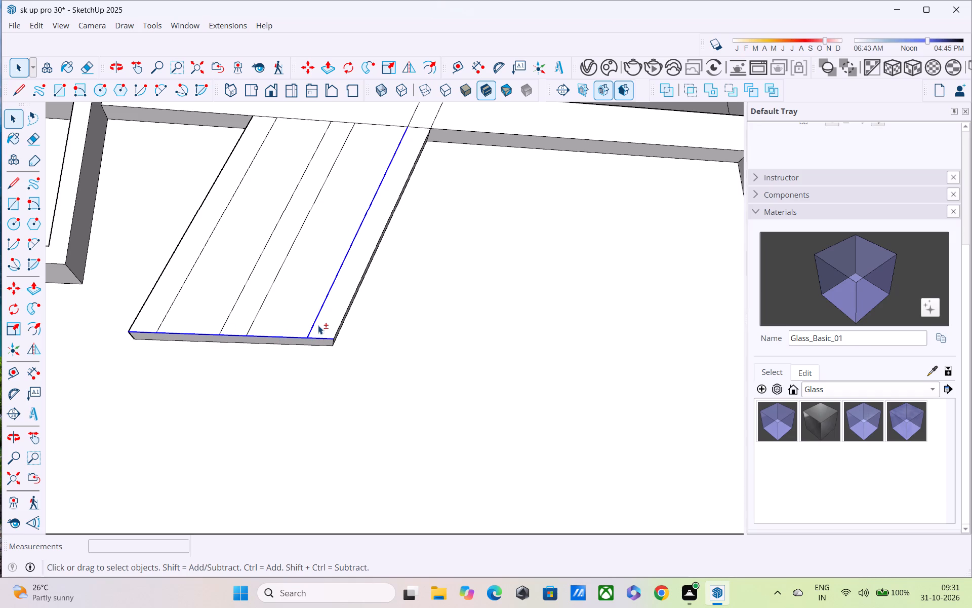
left_click(317, 322, "shift")
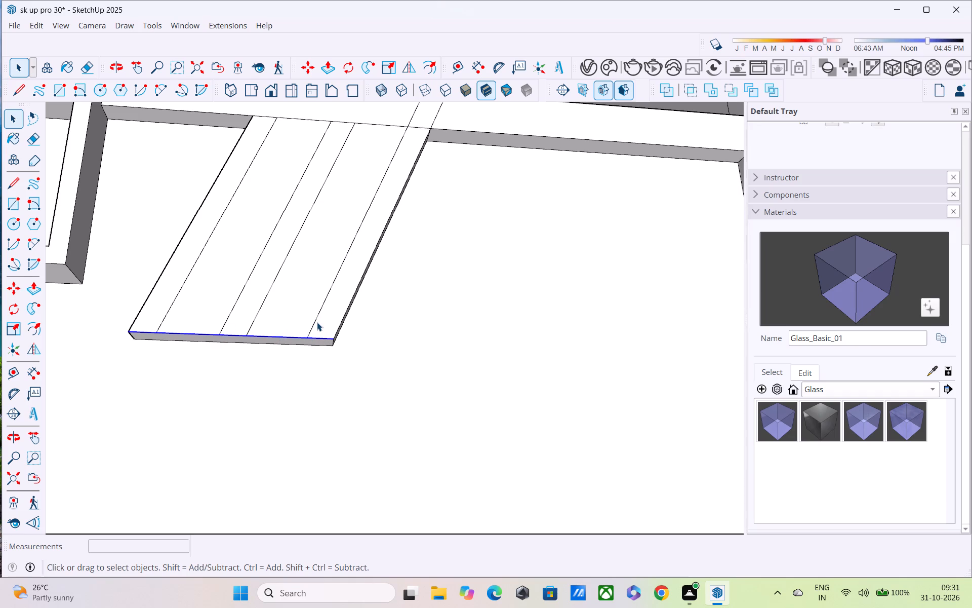
key("m")
left_click(330, 341)
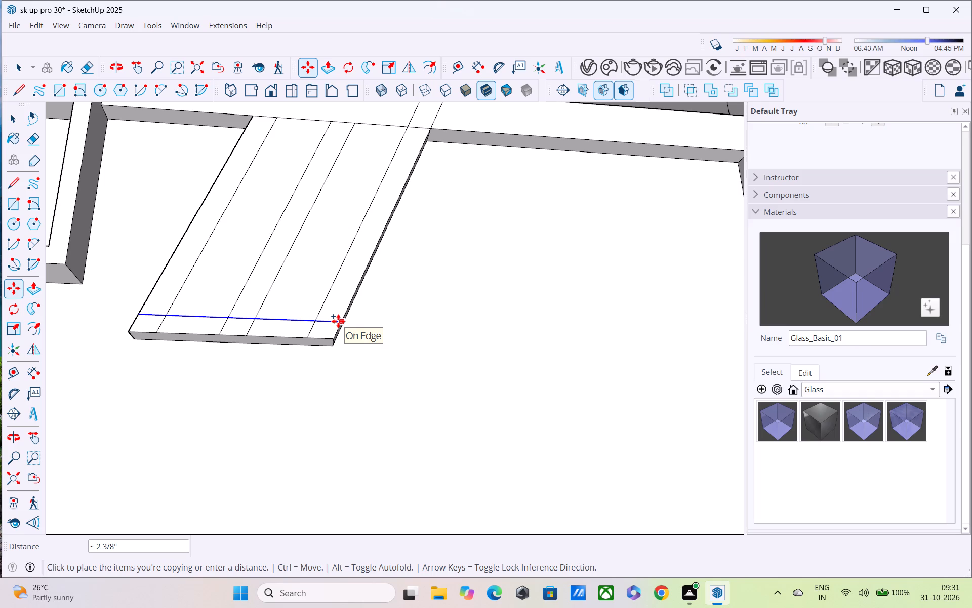
left_click(340, 319)
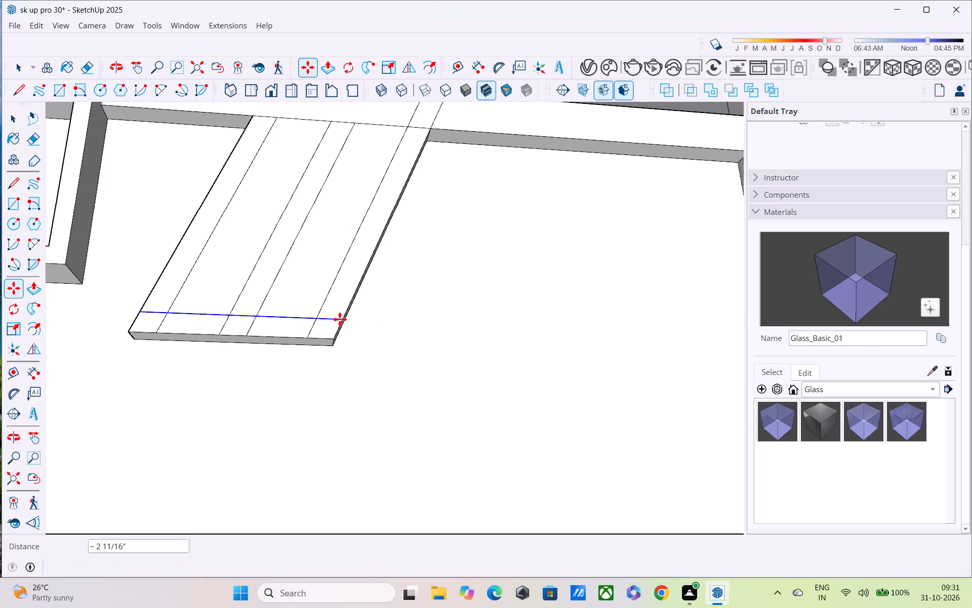
Push the slanted panel's two wide strips inward about 3 1/8" to recess them between the narrow frame strips.
middle_click_drag(340, 319, 346, 417)
scroll(344, 413, "down", 2)
middle_click_drag(344, 417, 319, 469)
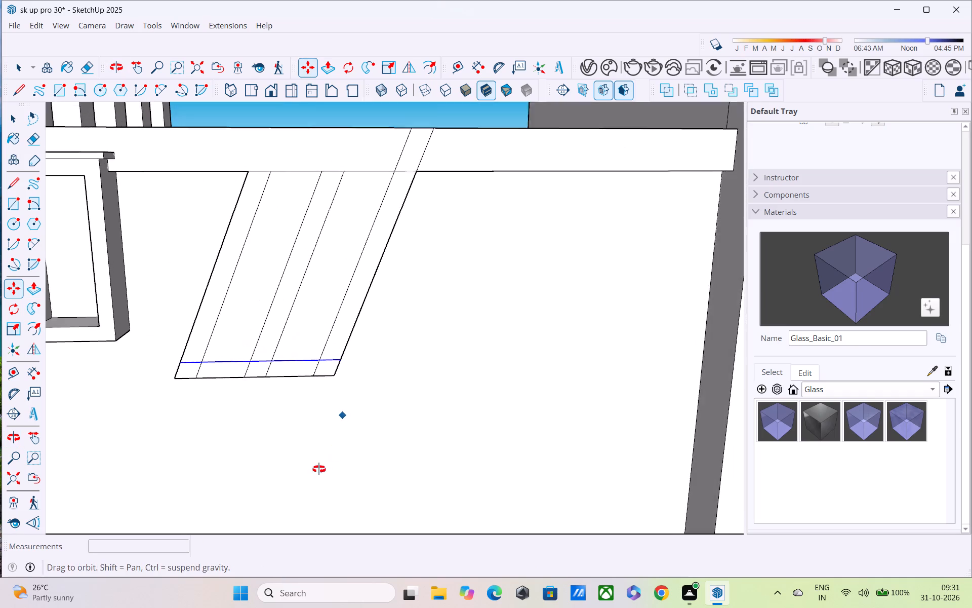
middle_click_drag(319, 469, 305, 476)
key("p")
left_click(259, 312)
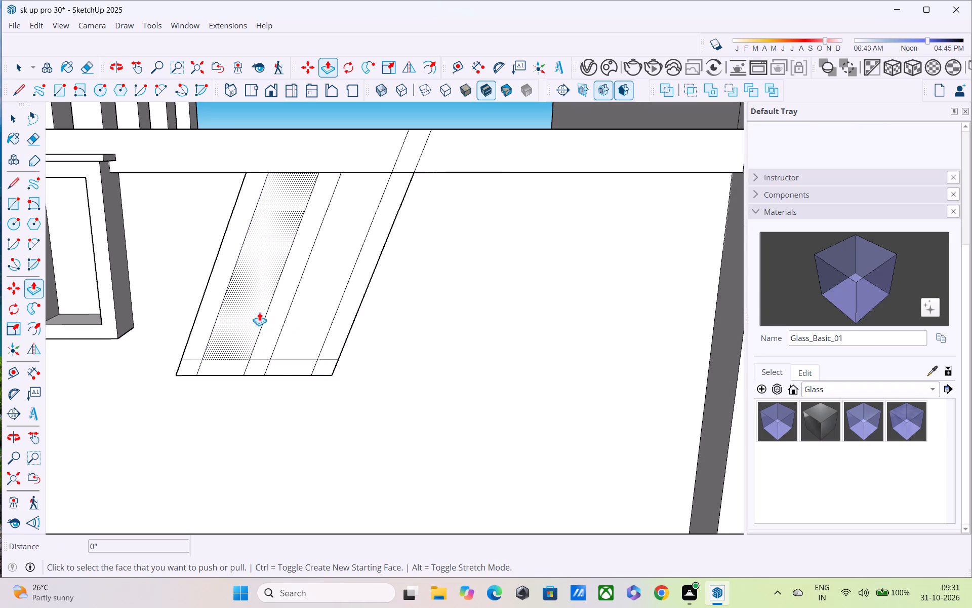
middle_click_drag(251, 301, 195, 319)
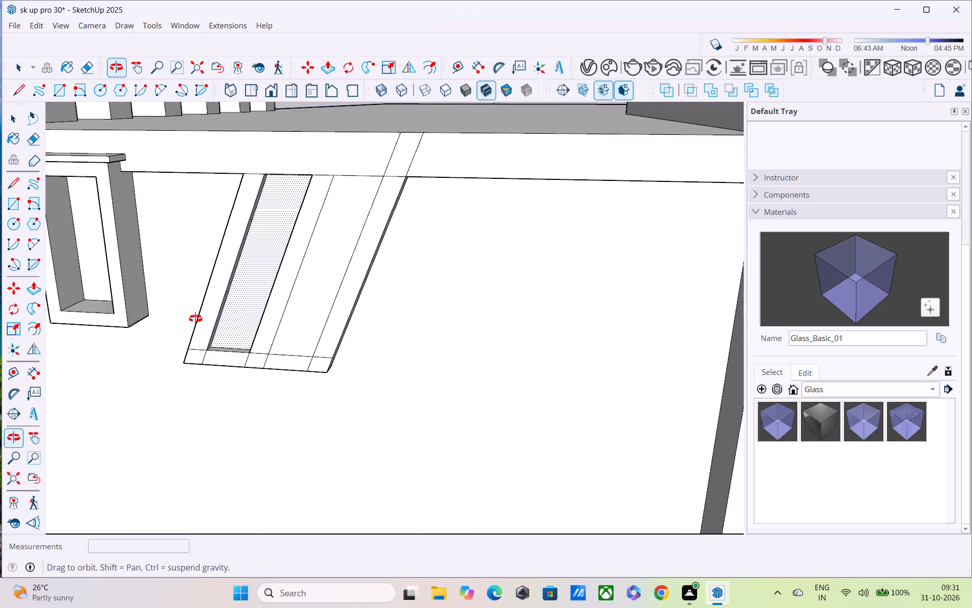
middle_click_drag(195, 319, 167, 319)
key("Escape")
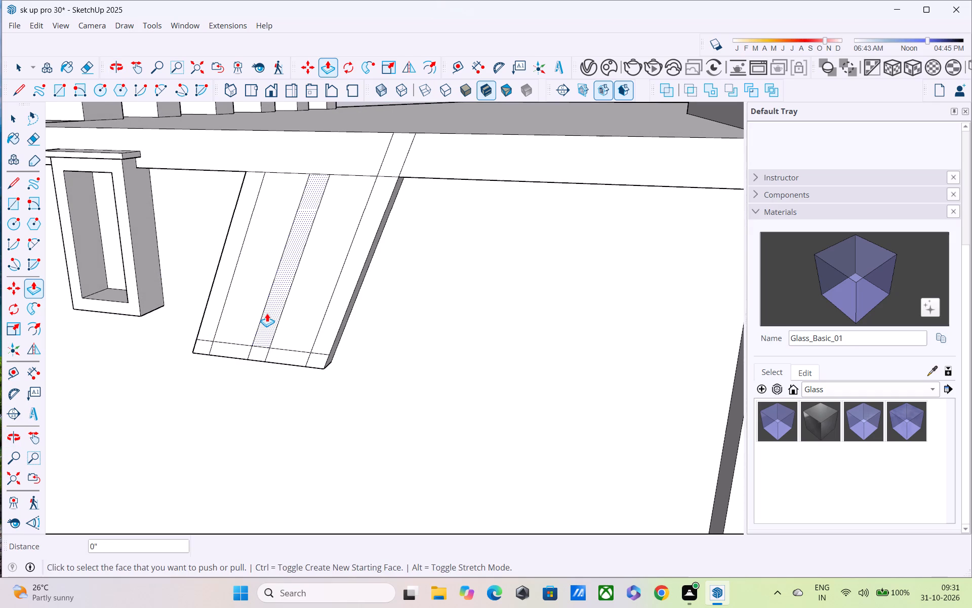
left_click(256, 307)
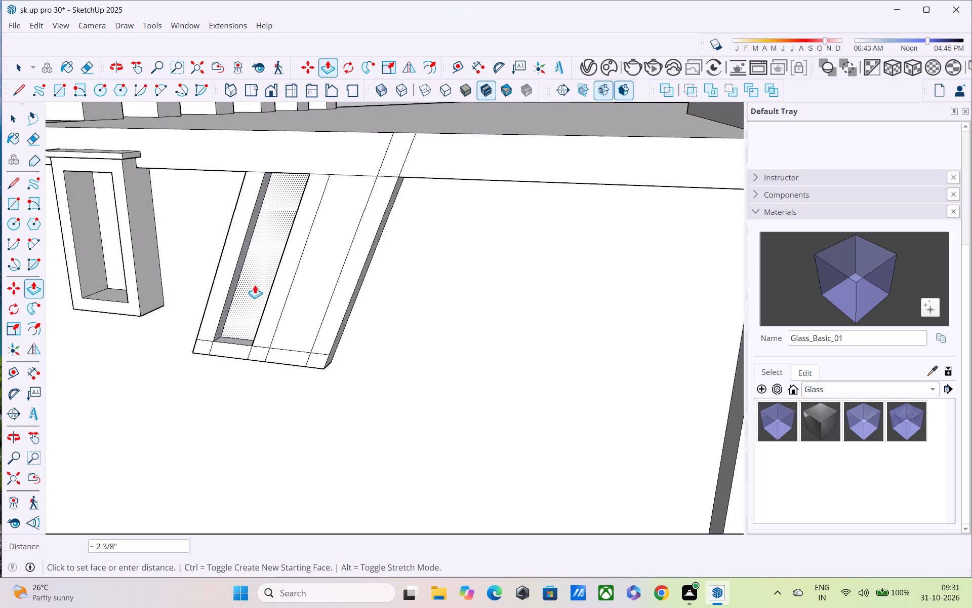
left_click(211, 210)
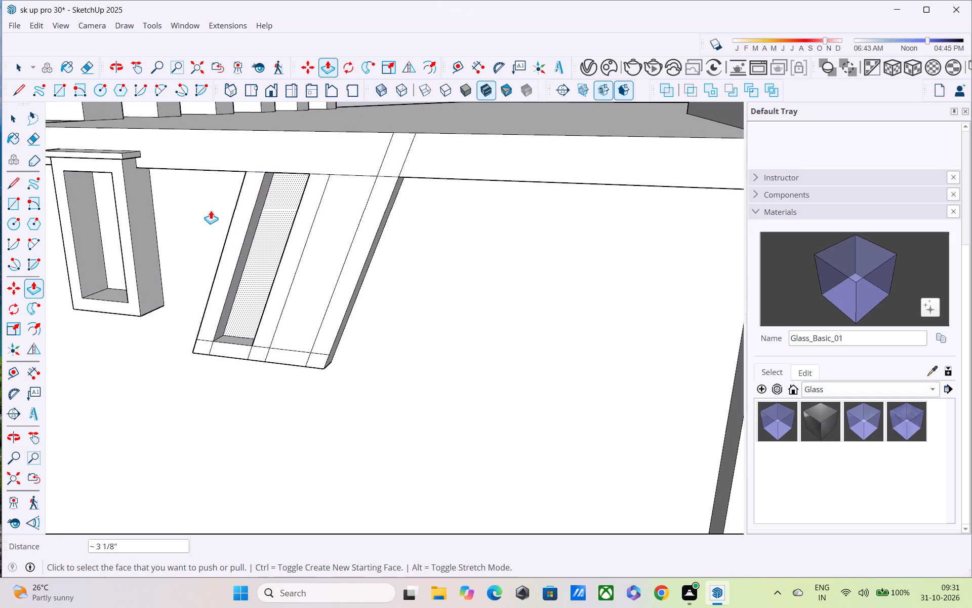
double_click(292, 322)
middle_click_drag(316, 319, 317, 304)
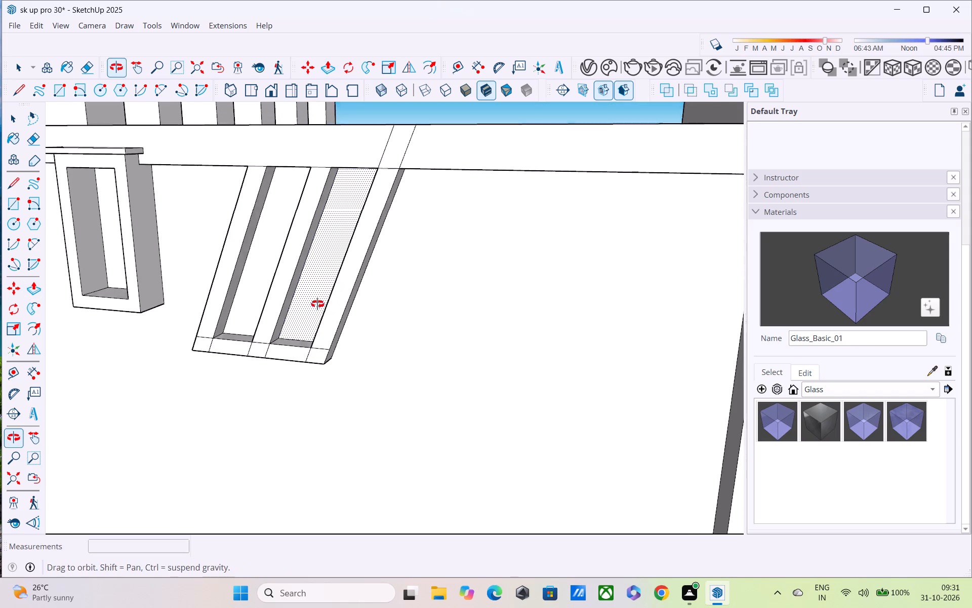
middle_click_drag(317, 304, 319, 300)
Erase the leftover line segments across the panel's lower border and corners so the frame becomes one continuous face.
key("e")
scroll(293, 327, "up", 2)
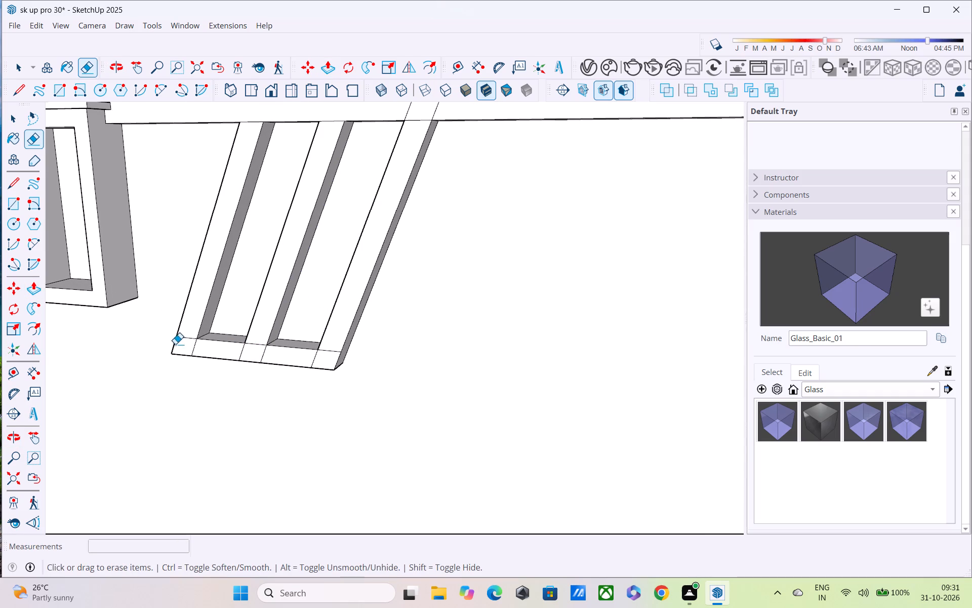
left_click_drag(190, 330, 192, 348)
left_click(194, 343)
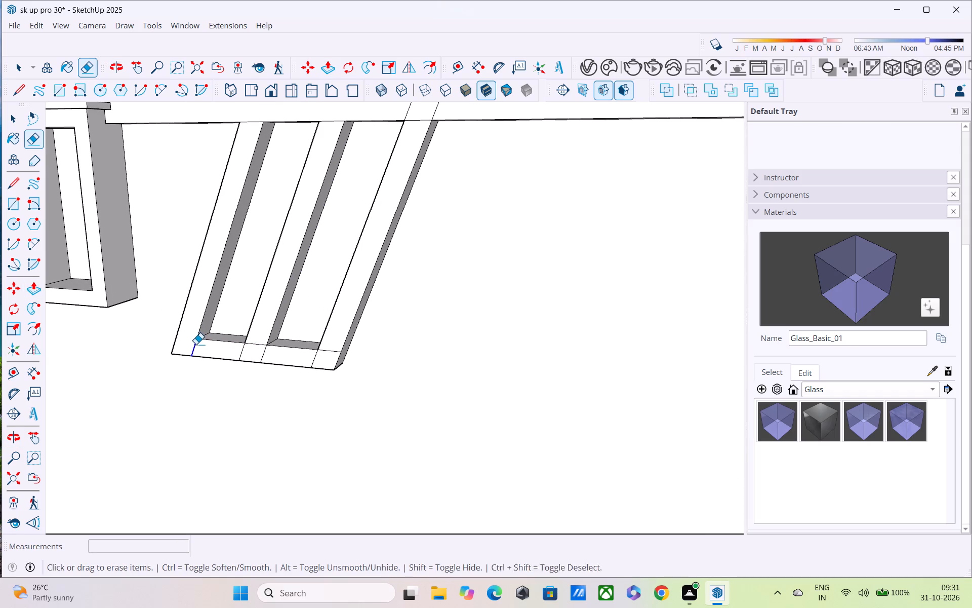
left_click_drag(257, 341, 254, 350)
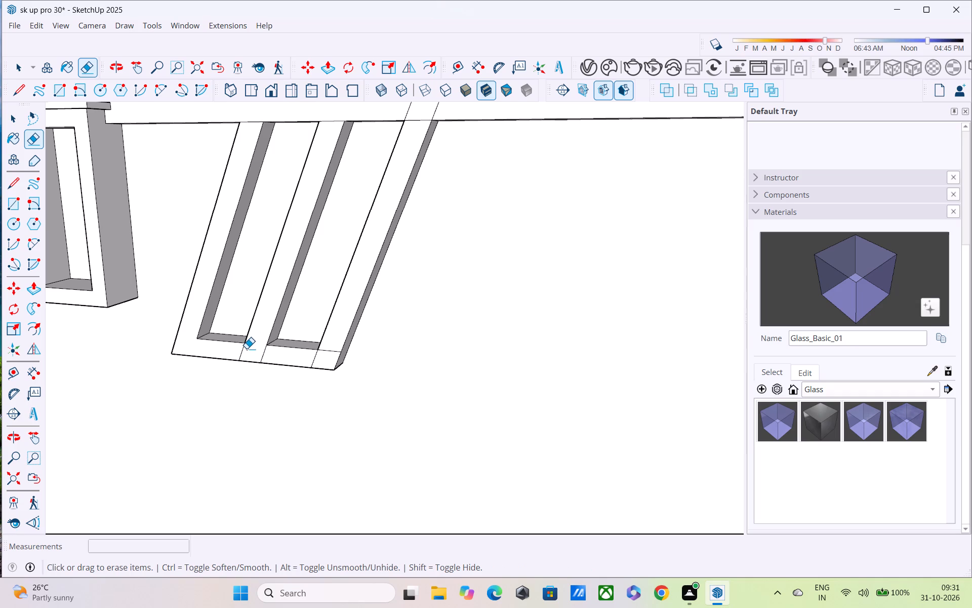
left_click_drag(235, 348, 254, 355)
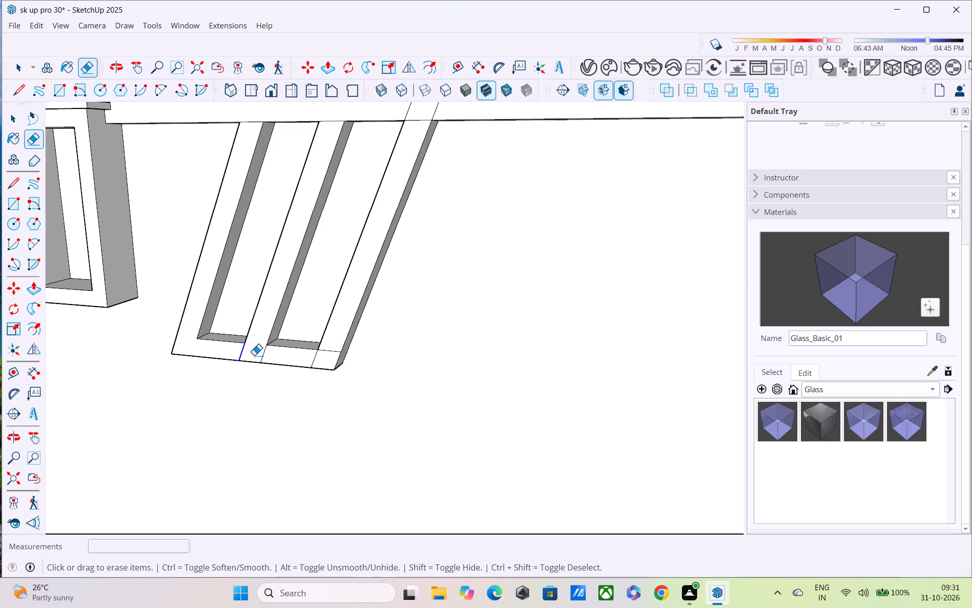
left_click_drag(254, 355, 265, 359)
left_click_drag(330, 352, 324, 358)
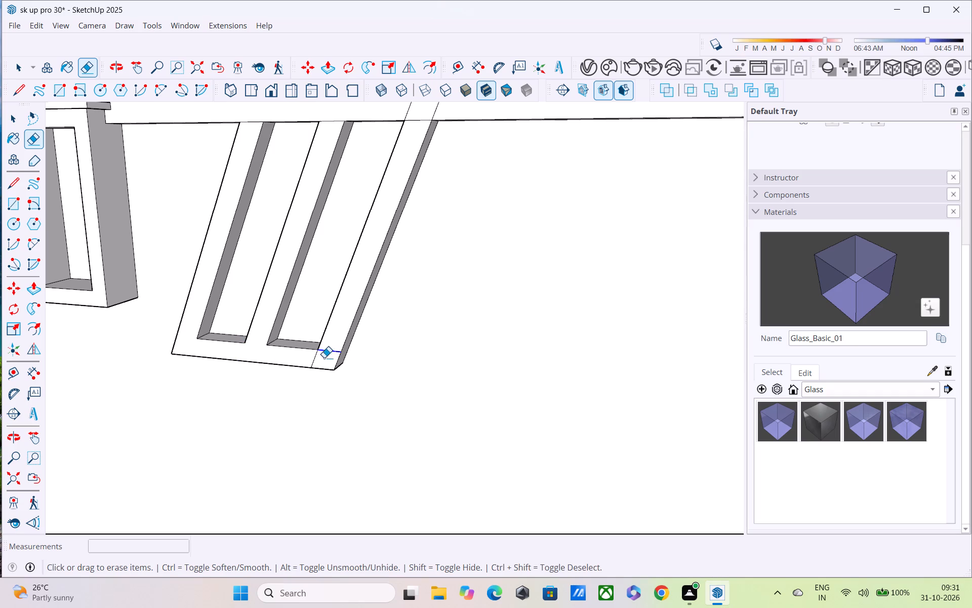
left_click_drag(324, 358, 313, 366)
Pull the slanted strip on the projecting band outward 1", and raise the panel's frame face by the same distance.
scroll(313, 358, "down", 2)
middle_click_drag(314, 357, 340, 336)
scroll(356, 319, "down", 3)
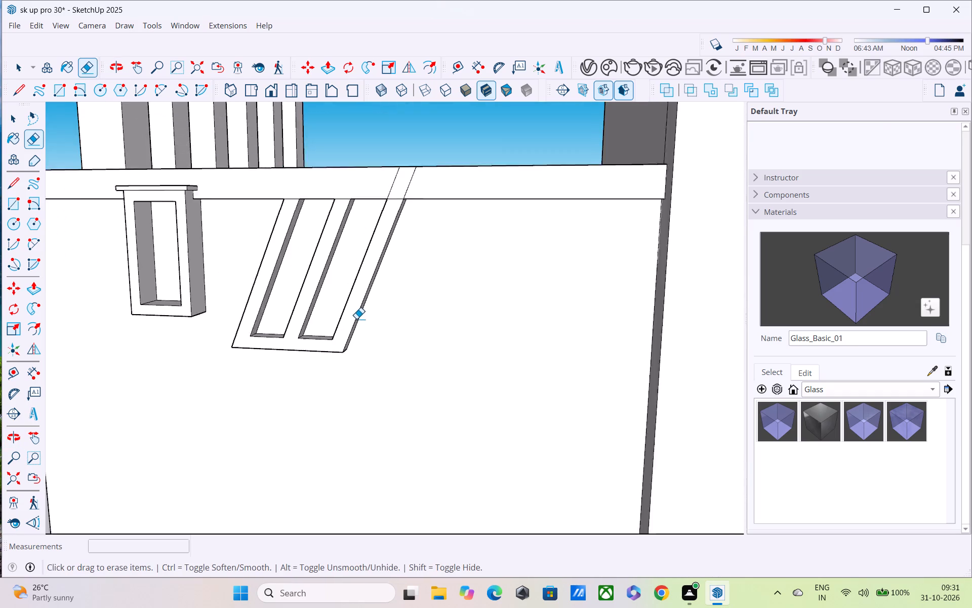
scroll(356, 319, "down", 3)
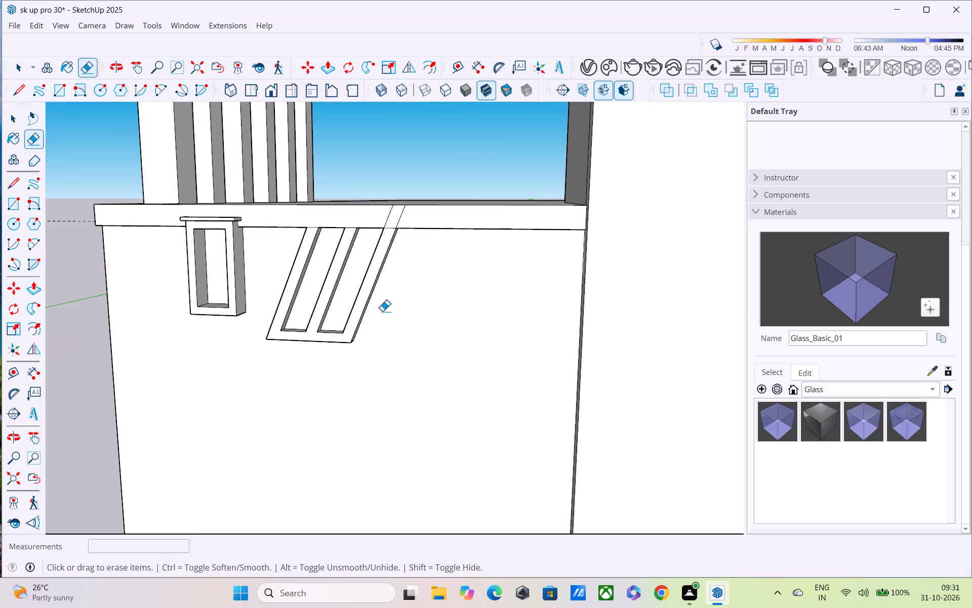
key("space")
key("p")
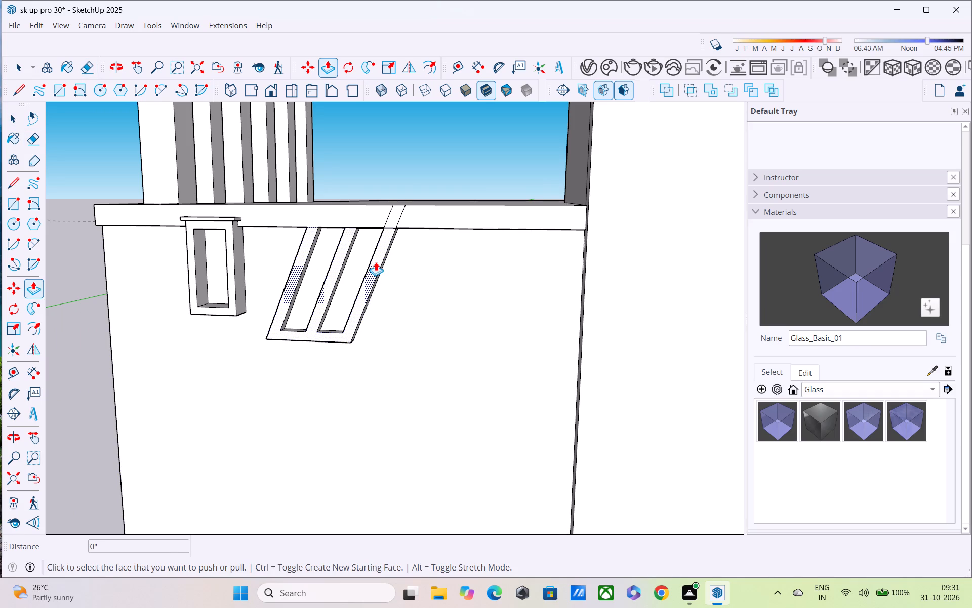
left_click(376, 262)
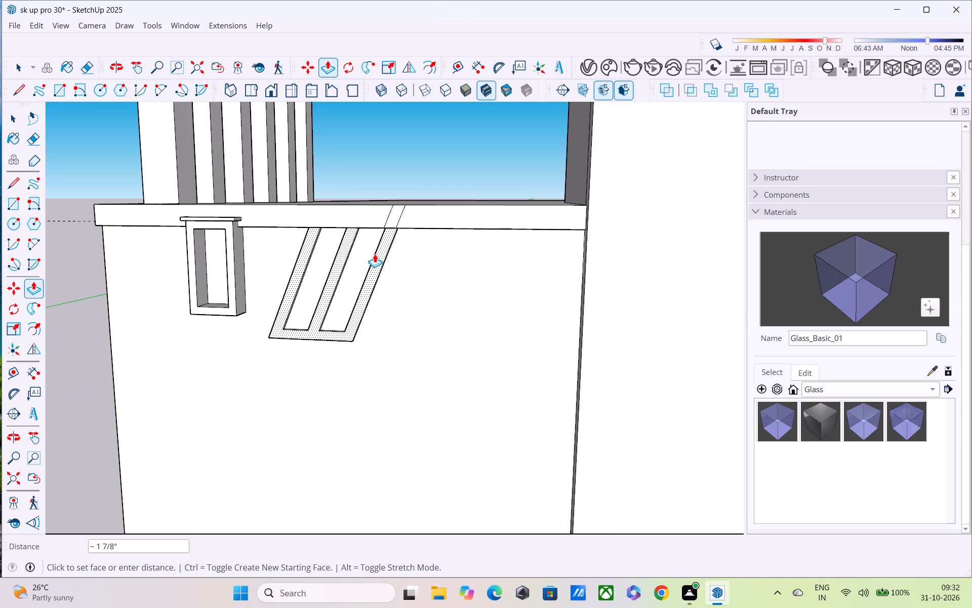
key("Escape")
left_click(395, 217)
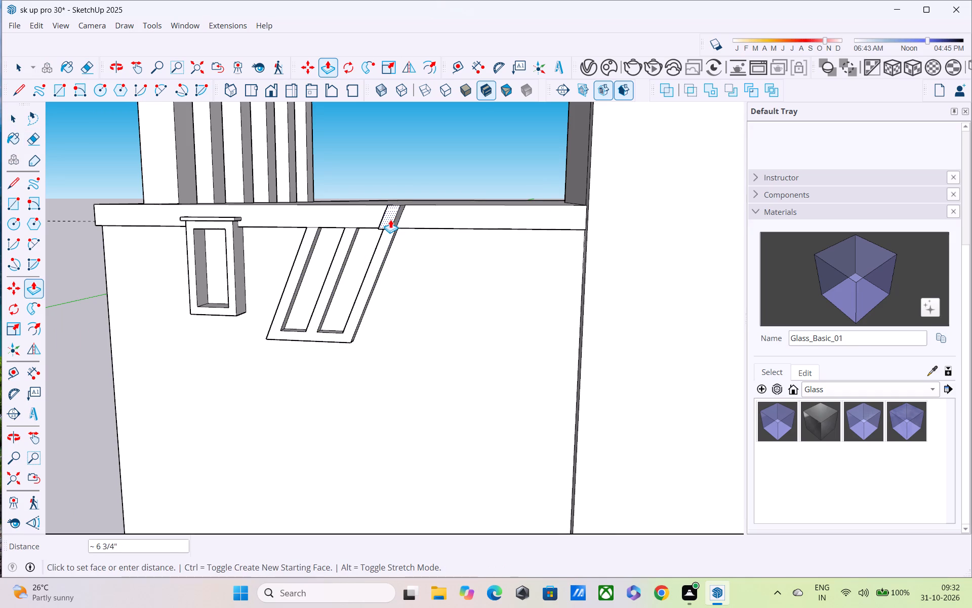
type("1\"")
key("Return")
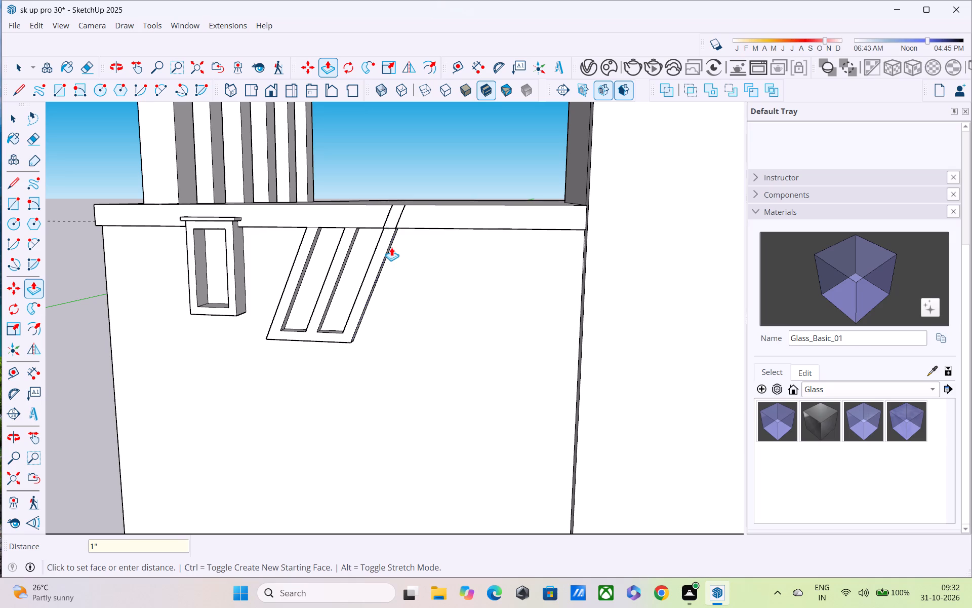
double_click(380, 247)
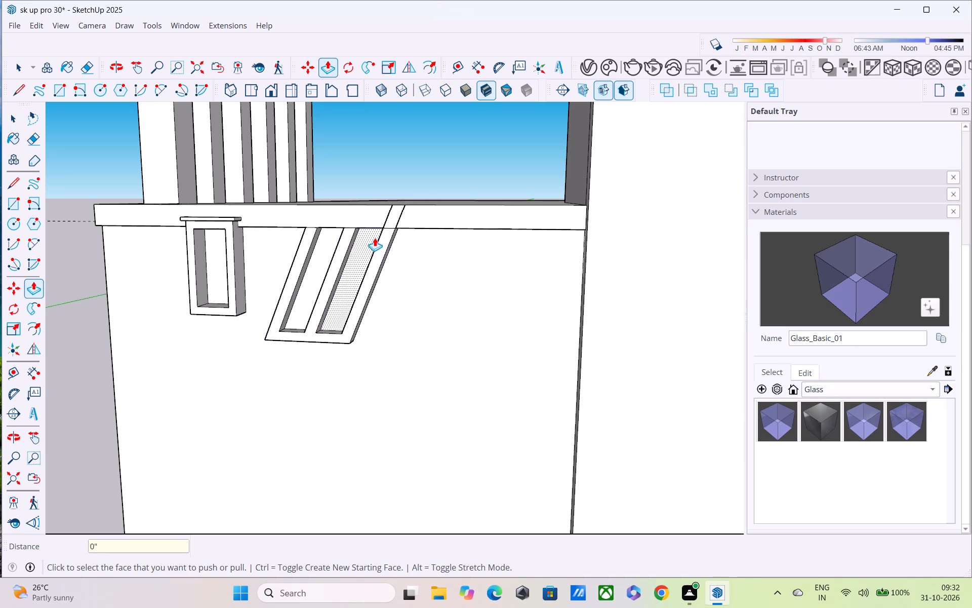
Examine the slanted framed panel where it meets the projecting band, and its appearance on the whole front facade.
scroll(374, 237, "down", 2)
middle_click_drag(369, 237, 335, 233)
scroll(373, 234, "up", 9)
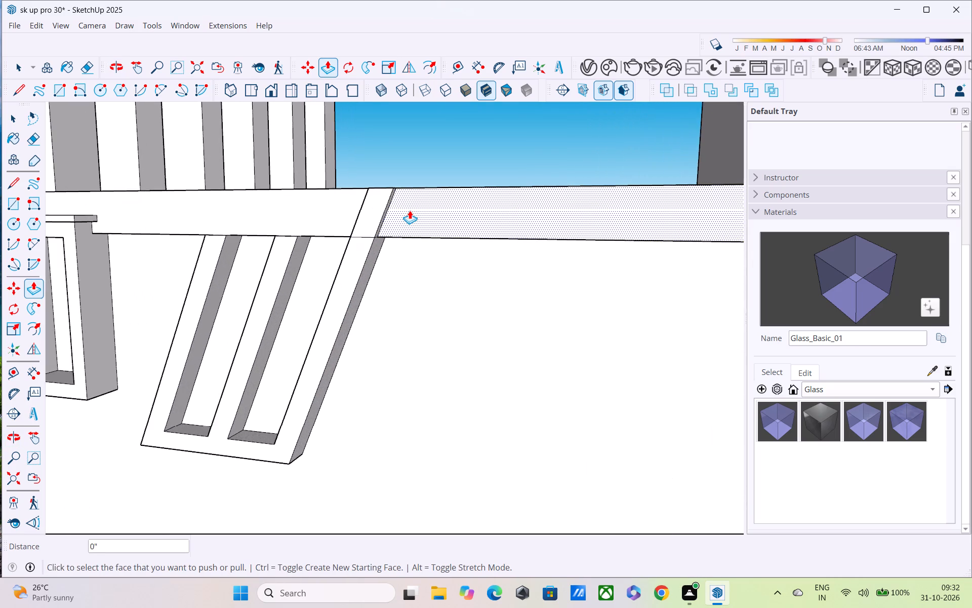
scroll(401, 220, "up", 8)
middle_click_drag(334, 248, 312, 223)
scroll(313, 227, "down", 4)
scroll(315, 308, "down", 9)
middle_click_drag(240, 369, 377, 393)
scroll(374, 375, "down", 10)
middle_click_drag(363, 398, 363, 311)
scroll(363, 312, "down", 9)
scroll(356, 366, "down", 4)
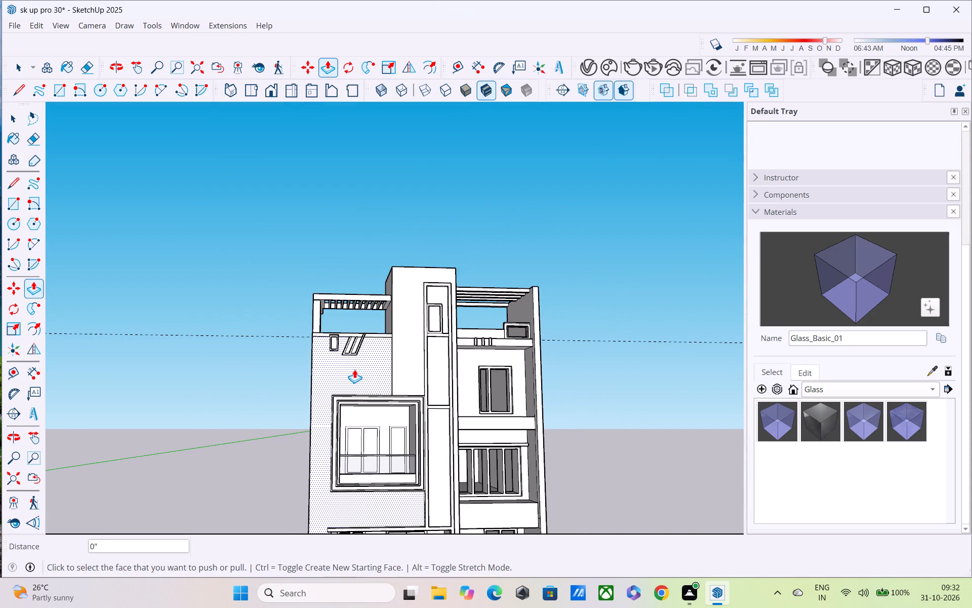
scroll(354, 369, "down", 3)
scroll(353, 366, "up", 6)
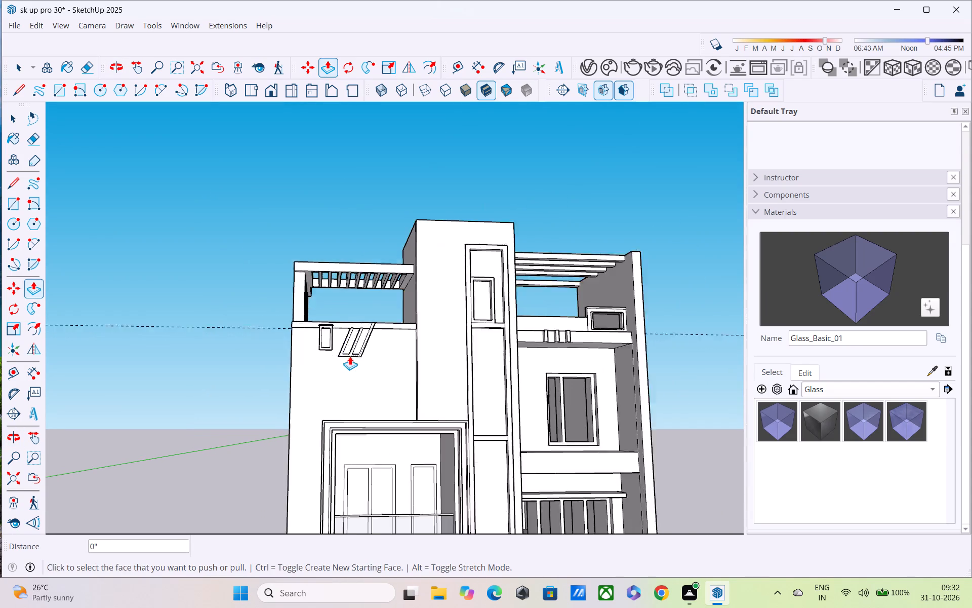
scroll(350, 356, "up", 8)
key("space")
key("space")
key("space")
key("space")
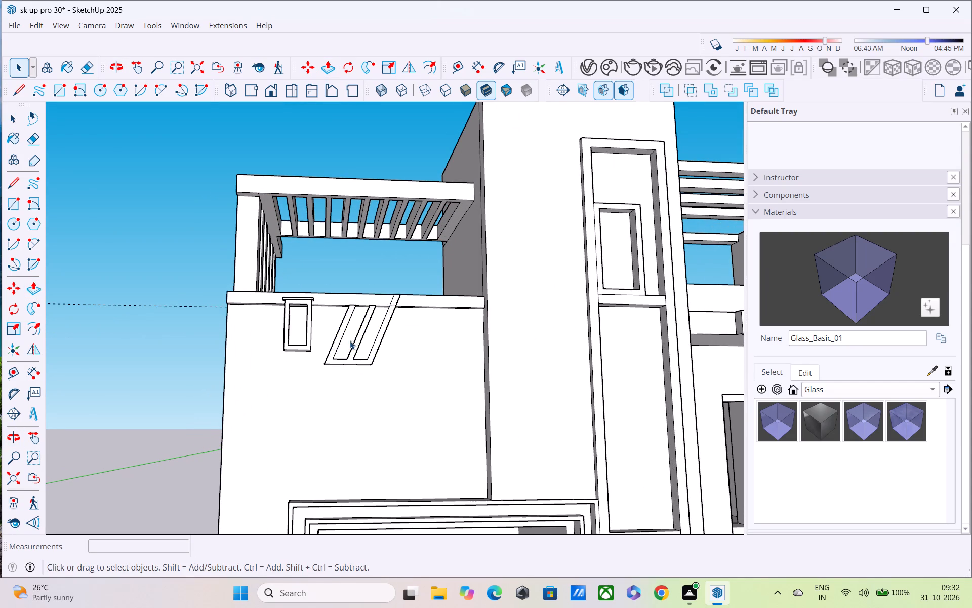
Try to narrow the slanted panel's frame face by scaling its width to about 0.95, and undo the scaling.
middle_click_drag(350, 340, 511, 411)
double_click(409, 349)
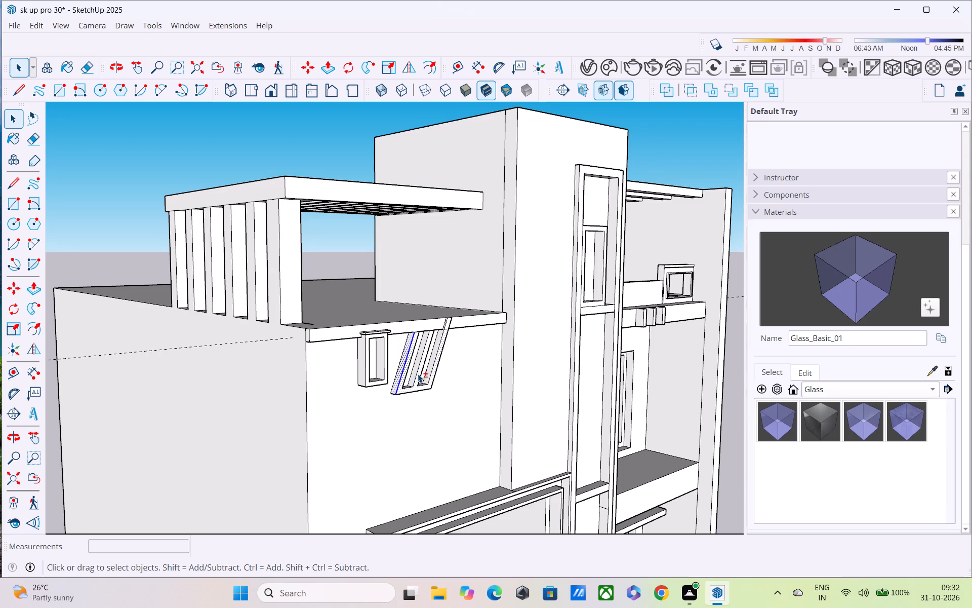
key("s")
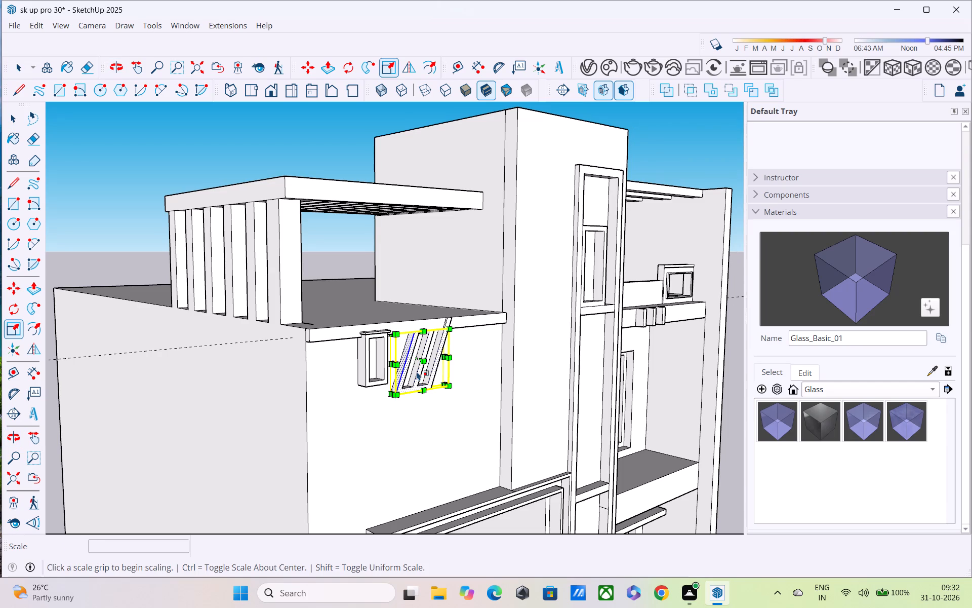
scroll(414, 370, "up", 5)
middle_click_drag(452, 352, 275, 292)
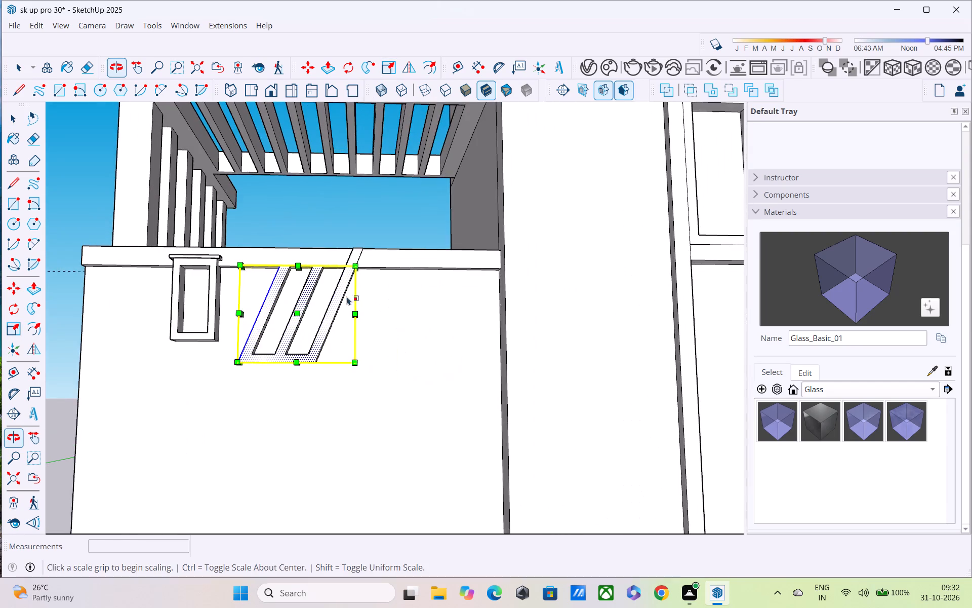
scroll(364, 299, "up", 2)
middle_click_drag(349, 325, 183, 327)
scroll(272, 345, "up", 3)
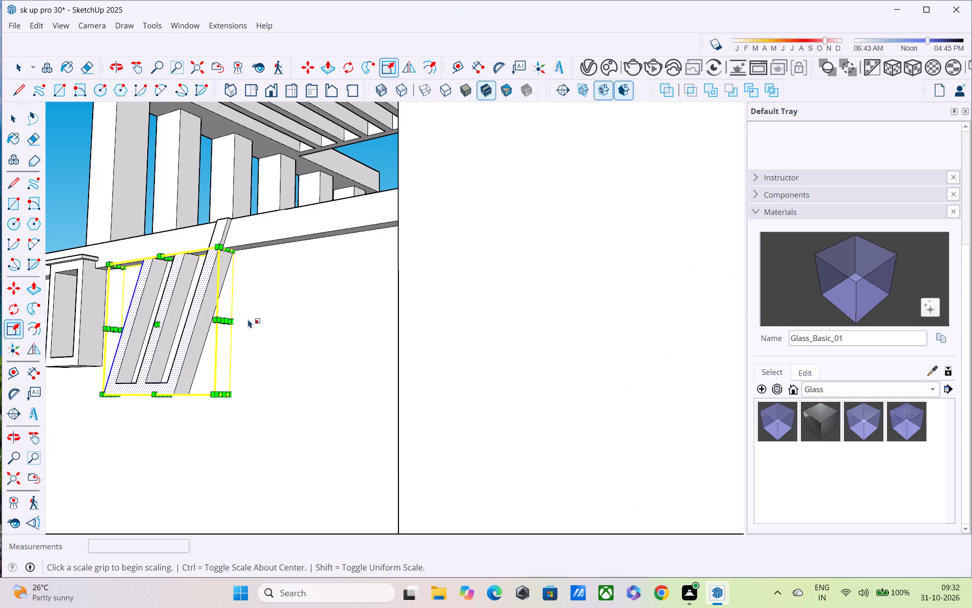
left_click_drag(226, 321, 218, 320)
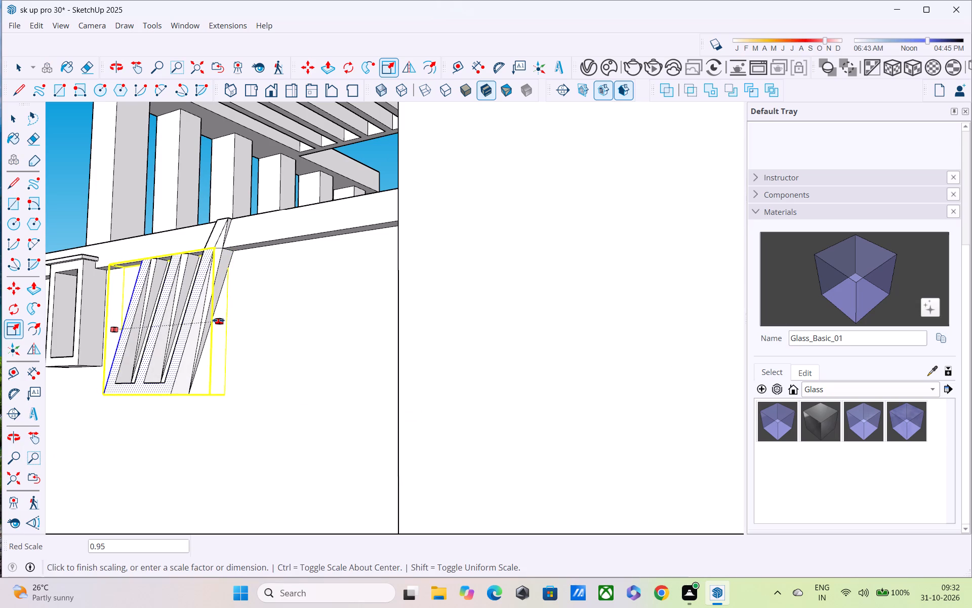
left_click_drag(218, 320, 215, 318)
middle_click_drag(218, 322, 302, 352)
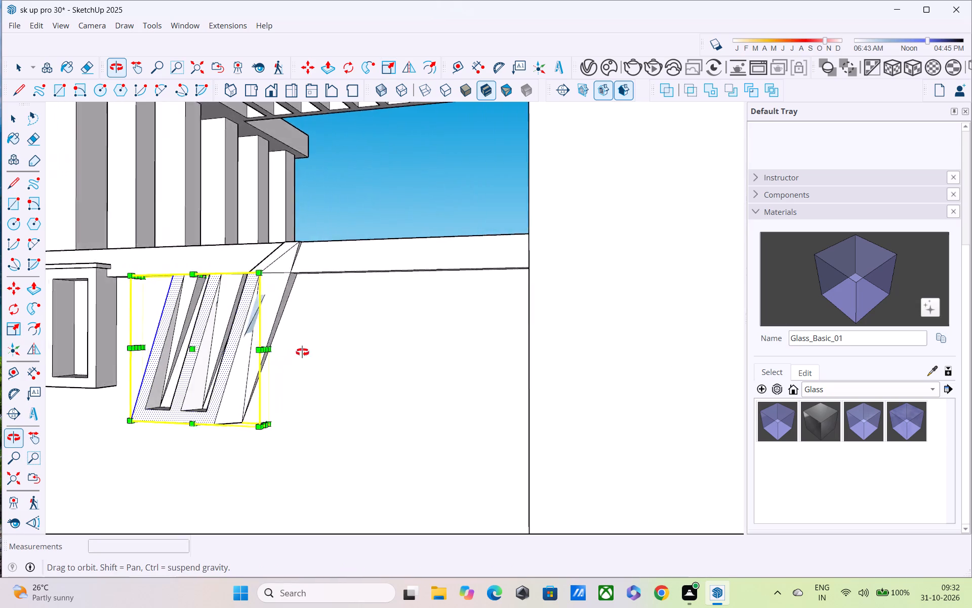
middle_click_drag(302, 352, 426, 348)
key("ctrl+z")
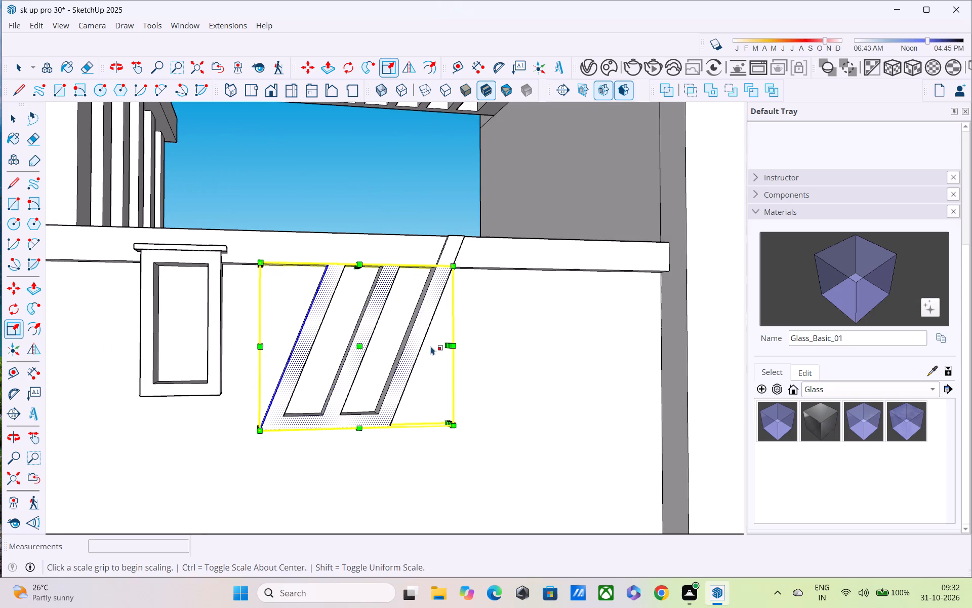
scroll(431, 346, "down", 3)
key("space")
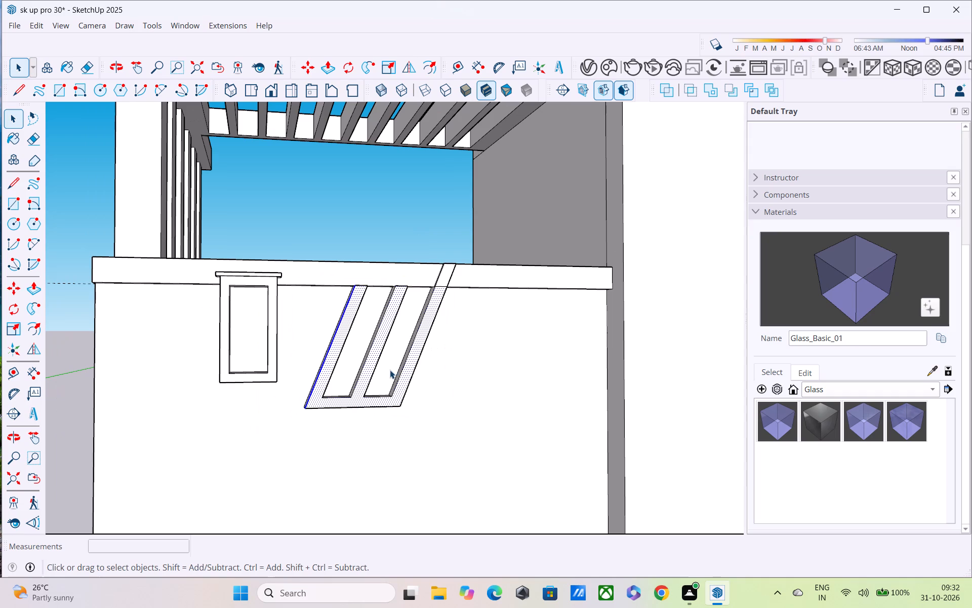
Undo the slanted panel's raised frame, recesses, dividing strips and band strip back to the plain block with one inner line.
key("ctrl+z")
key("ctrl+z")
key("ctrl+z")
key("ctrl+z")
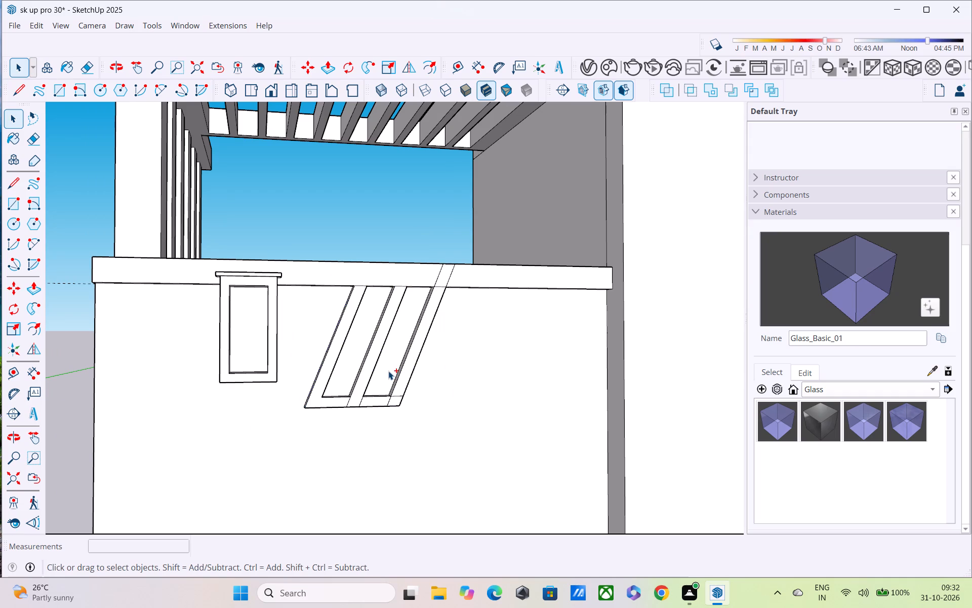
key("ctrl+z")
key("ctrl+z")
key("ctrl+z")
key("ctrl+z")
key("ctrl+z")
key("ctrl+z")
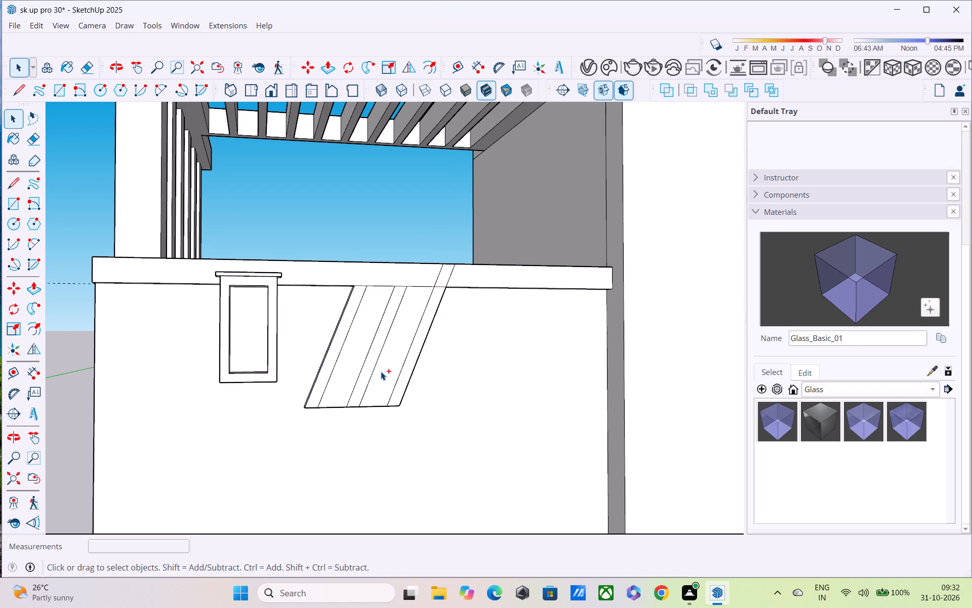
key("ctrl+z")
key("ctrl+z")
key("ctrl+z")
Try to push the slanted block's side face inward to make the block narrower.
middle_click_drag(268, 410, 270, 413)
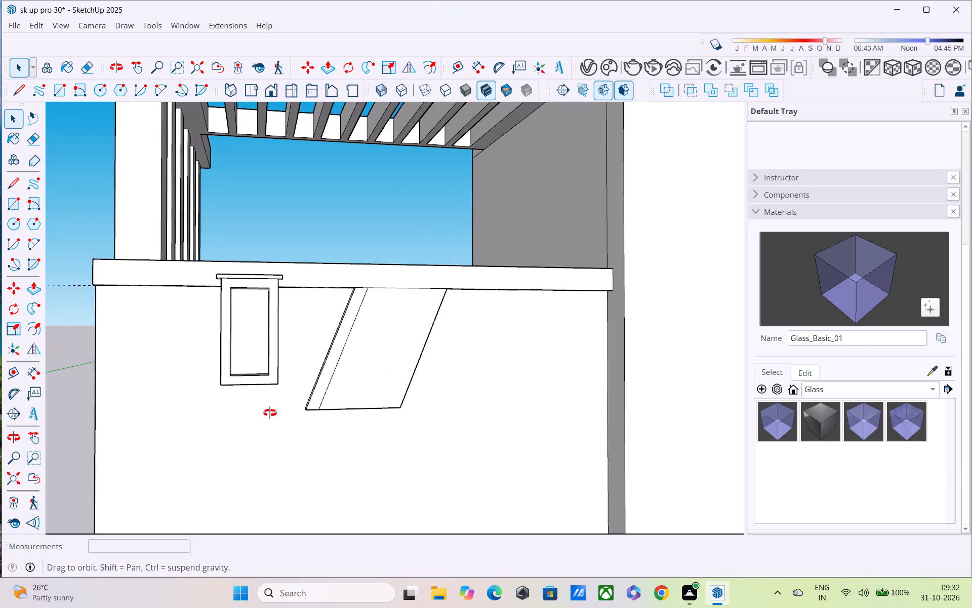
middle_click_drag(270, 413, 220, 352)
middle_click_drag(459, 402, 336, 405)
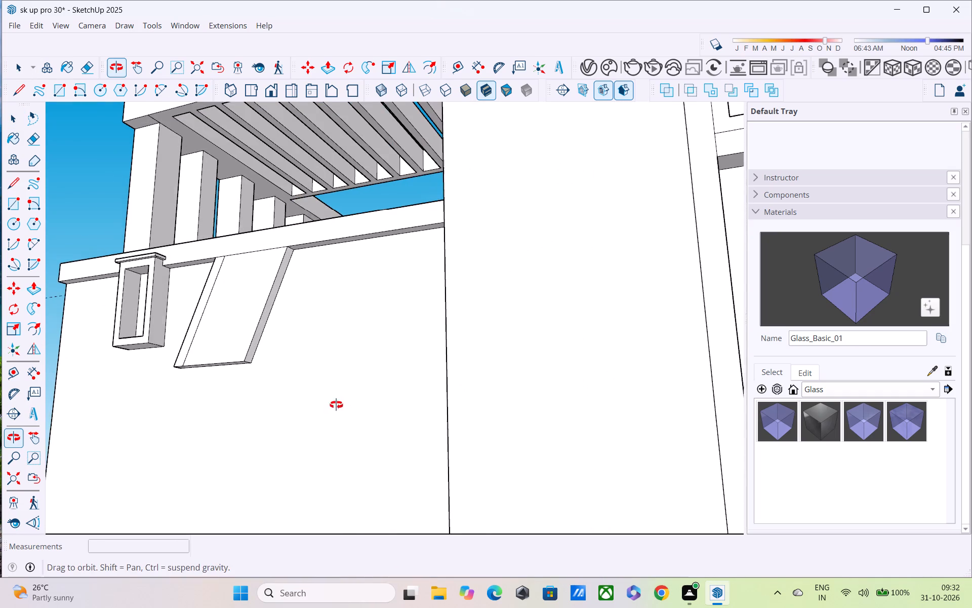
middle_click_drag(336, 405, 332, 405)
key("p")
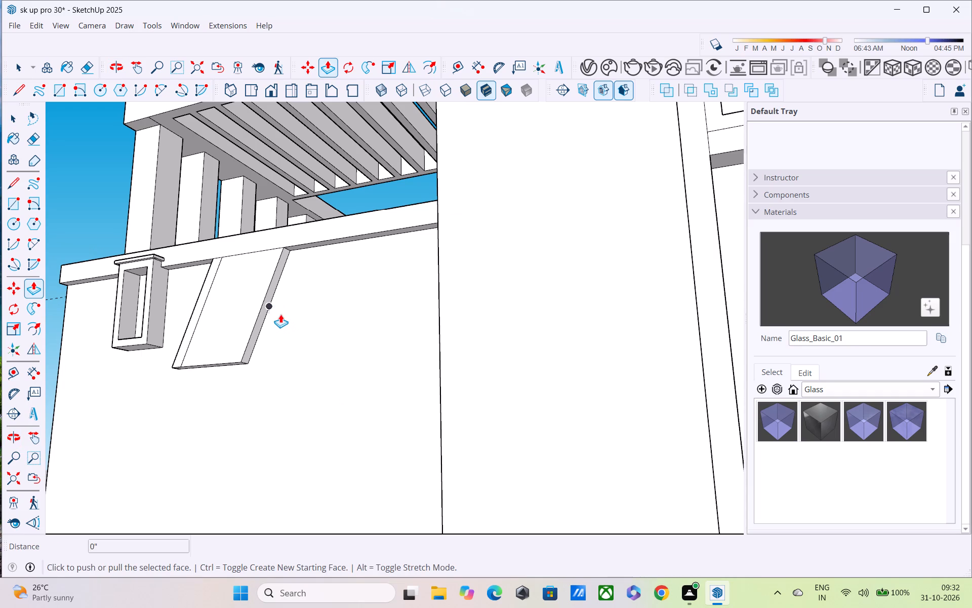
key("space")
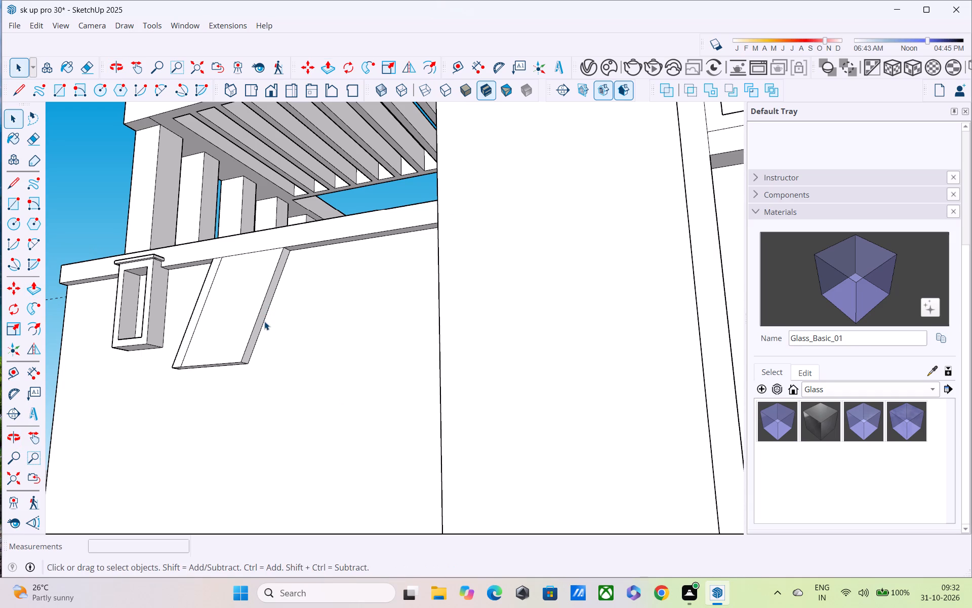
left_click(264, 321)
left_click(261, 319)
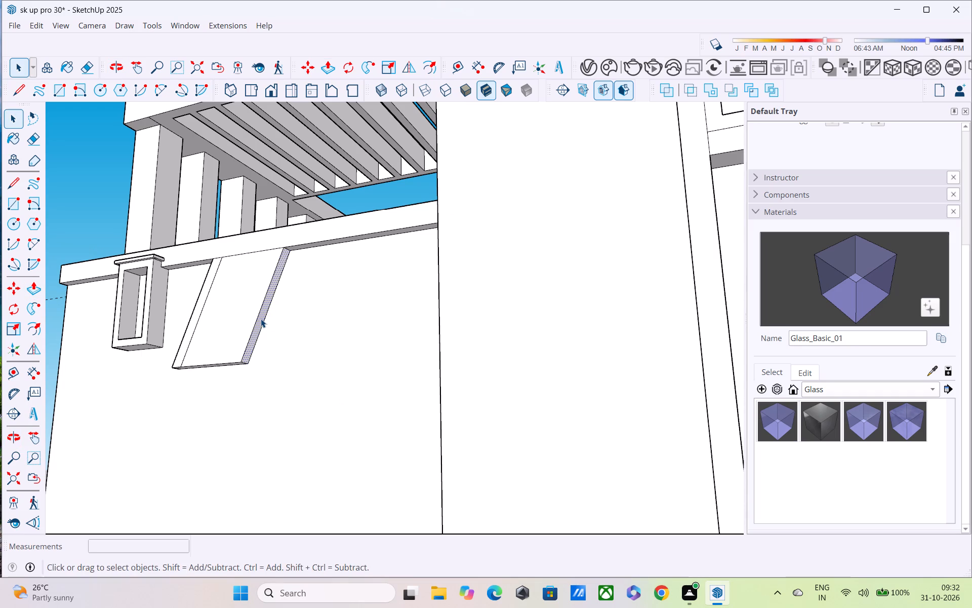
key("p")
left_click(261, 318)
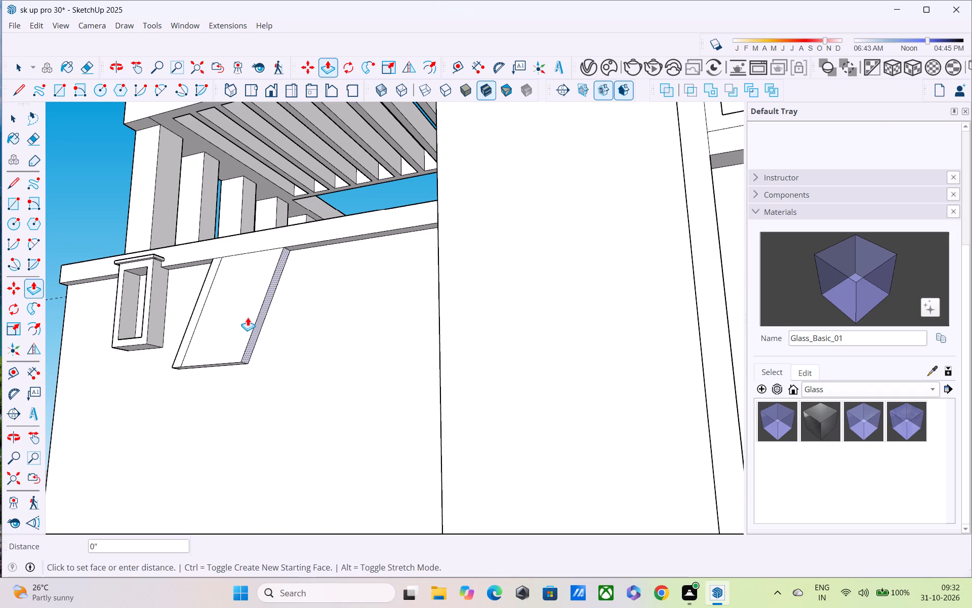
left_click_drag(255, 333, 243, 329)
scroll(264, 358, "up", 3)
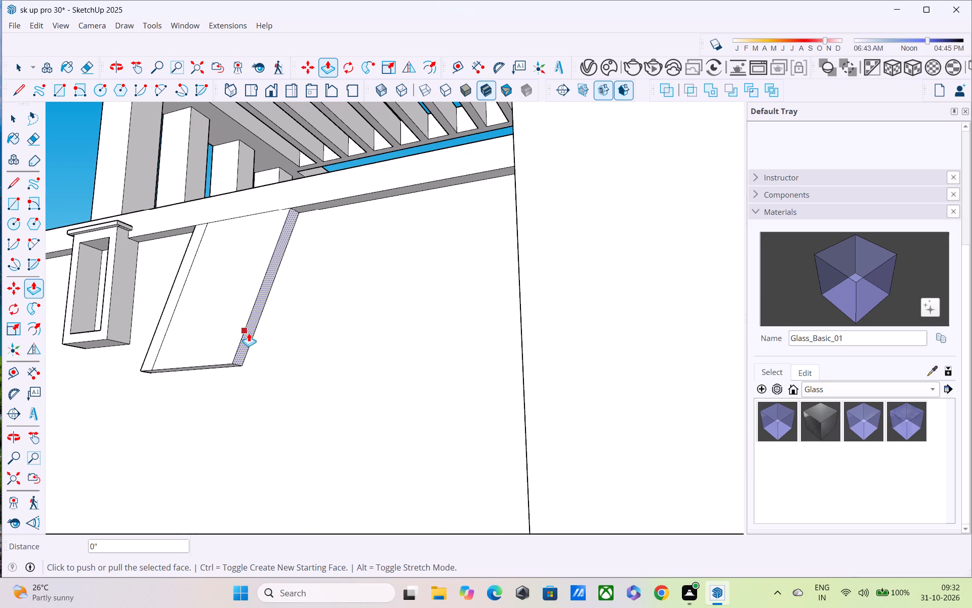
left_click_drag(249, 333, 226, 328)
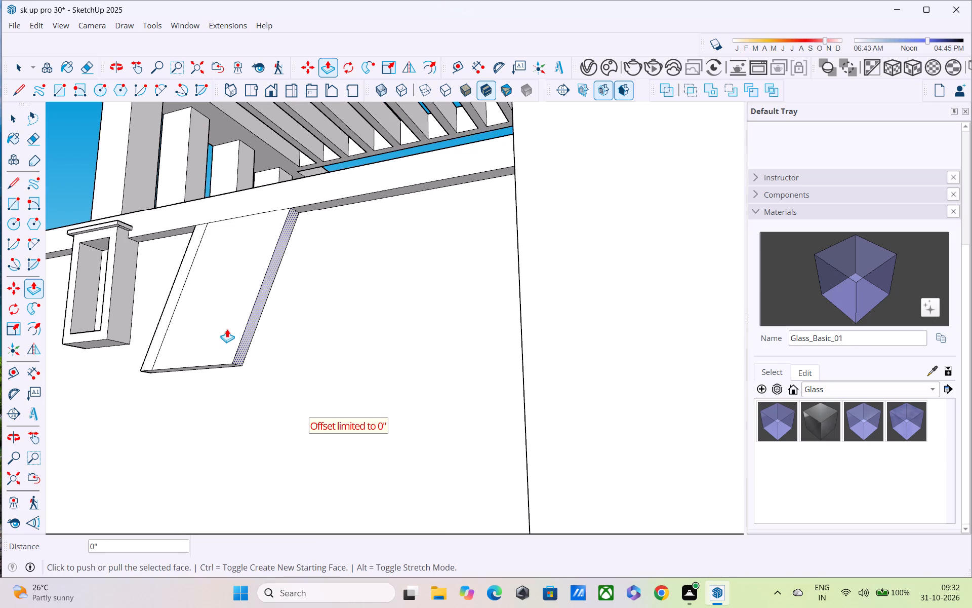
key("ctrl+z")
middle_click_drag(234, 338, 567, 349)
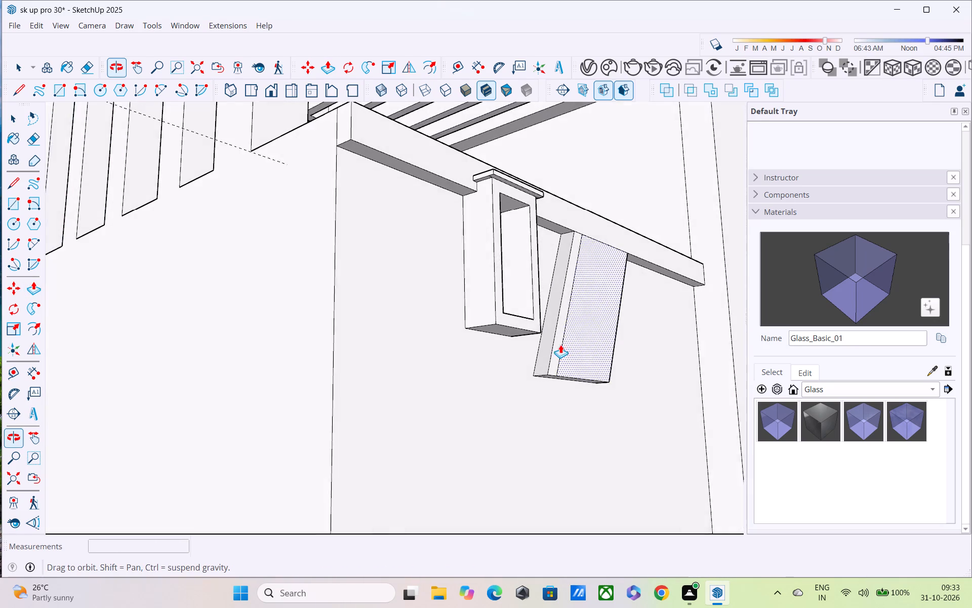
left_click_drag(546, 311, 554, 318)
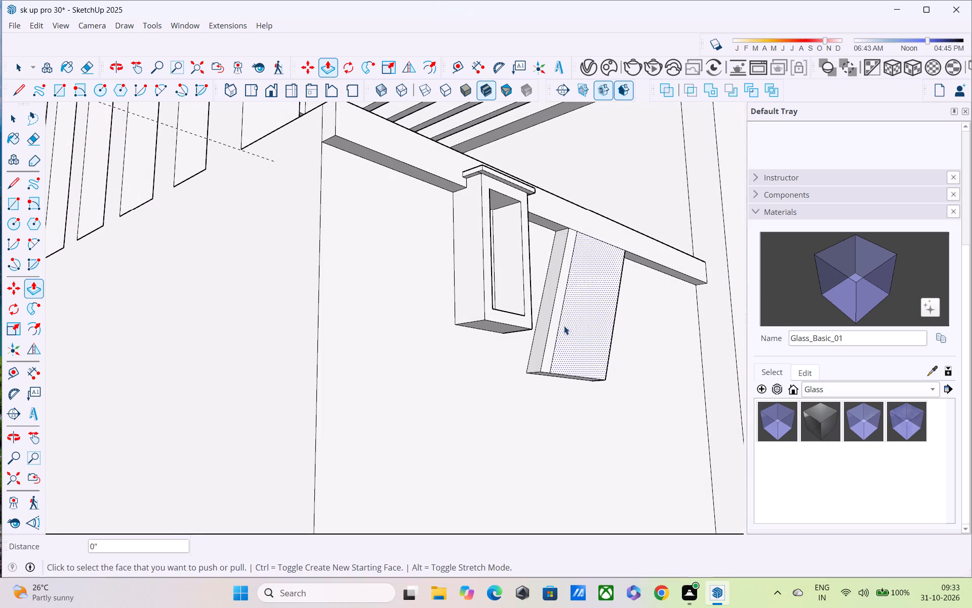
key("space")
Copy the slanted block's edge farther from the rectangular frame about 5 11/16" inward across its front face.
scroll(565, 327, "up", 1)
middle_click_drag(550, 333, 398, 352)
scroll(402, 348, "down", 4)
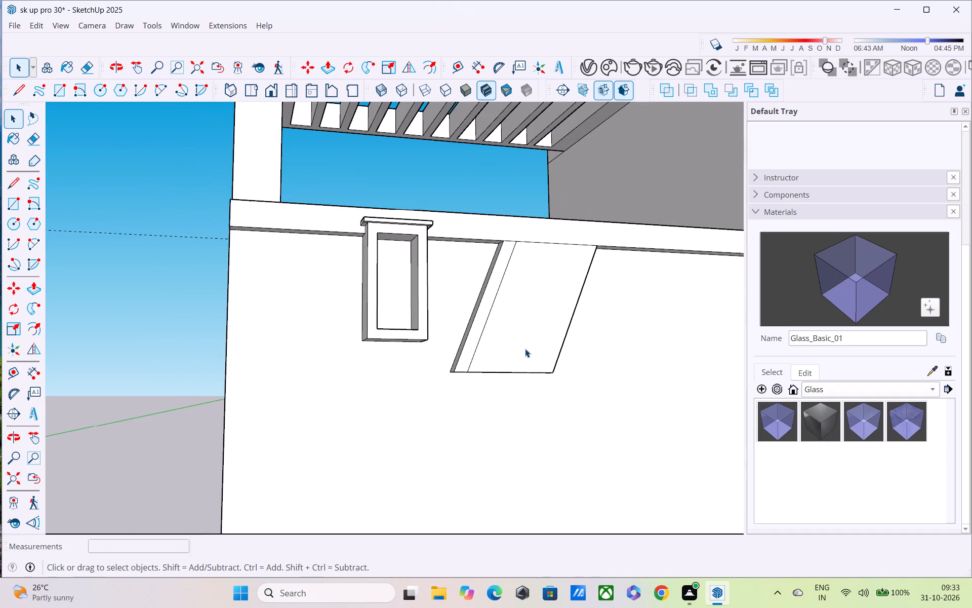
left_click(581, 289)
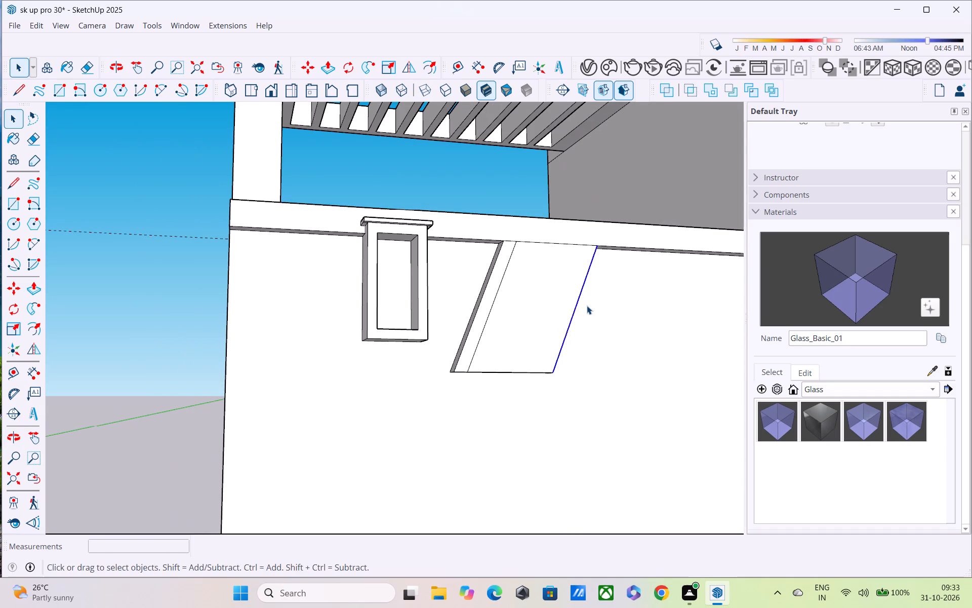
key("m")
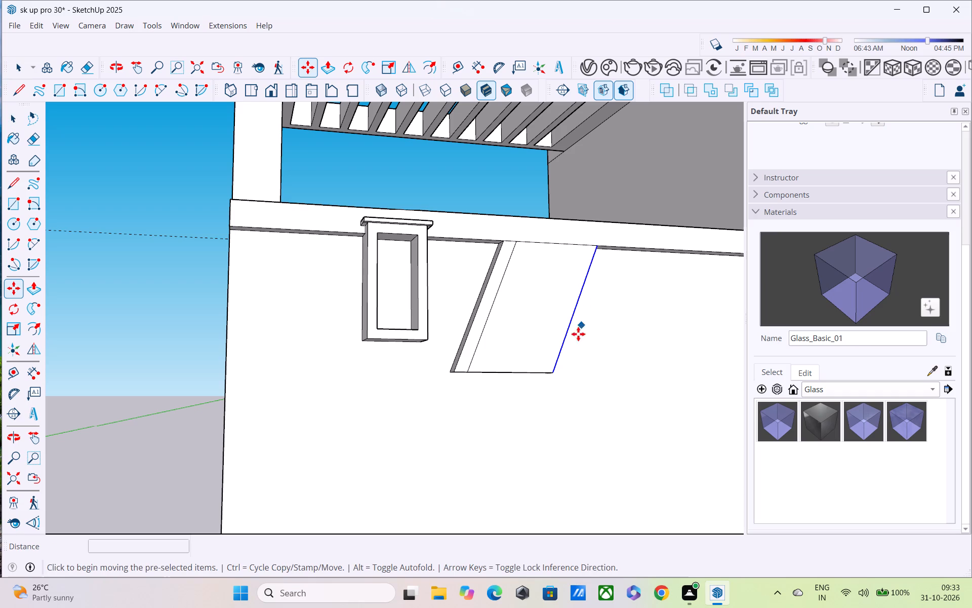
left_click(551, 369)
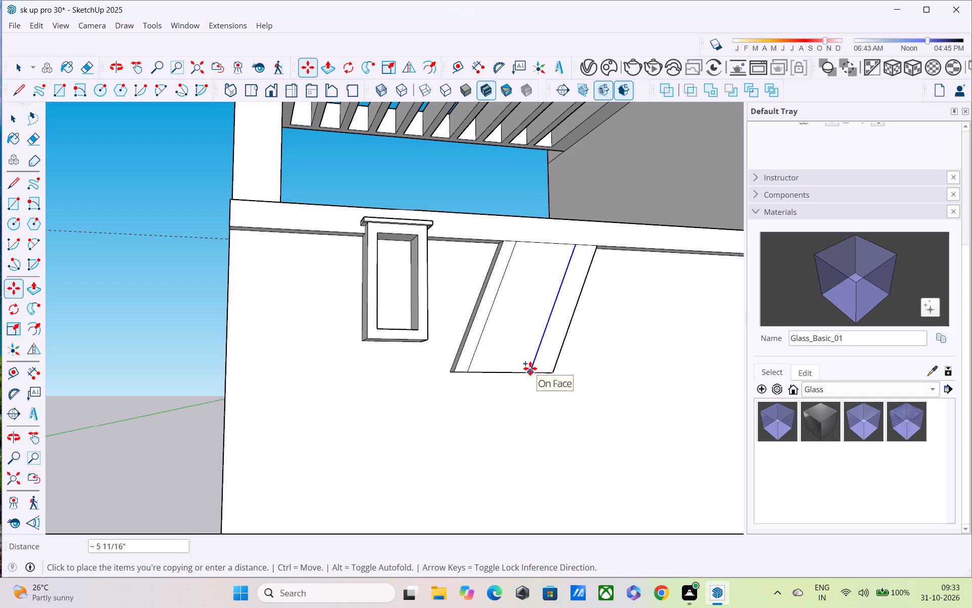
left_click(530, 368)
key("space")
Push the strip outside the copied line back flush with the wall to narrow the slanted block.
key("p")
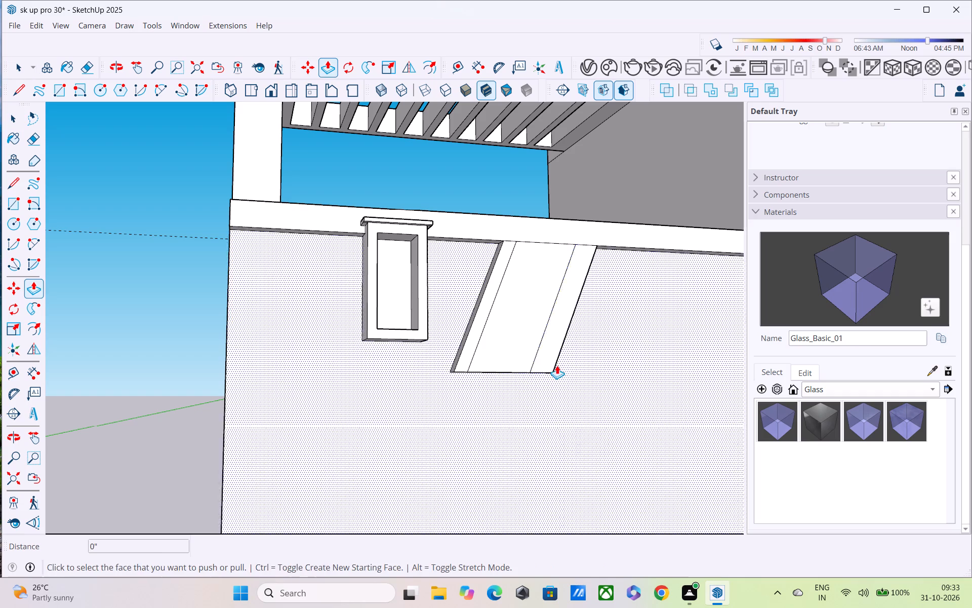
left_click_drag(553, 344, 552, 378)
scroll(552, 378, "down", 1)
middle_click_drag(550, 376, 548, 375)
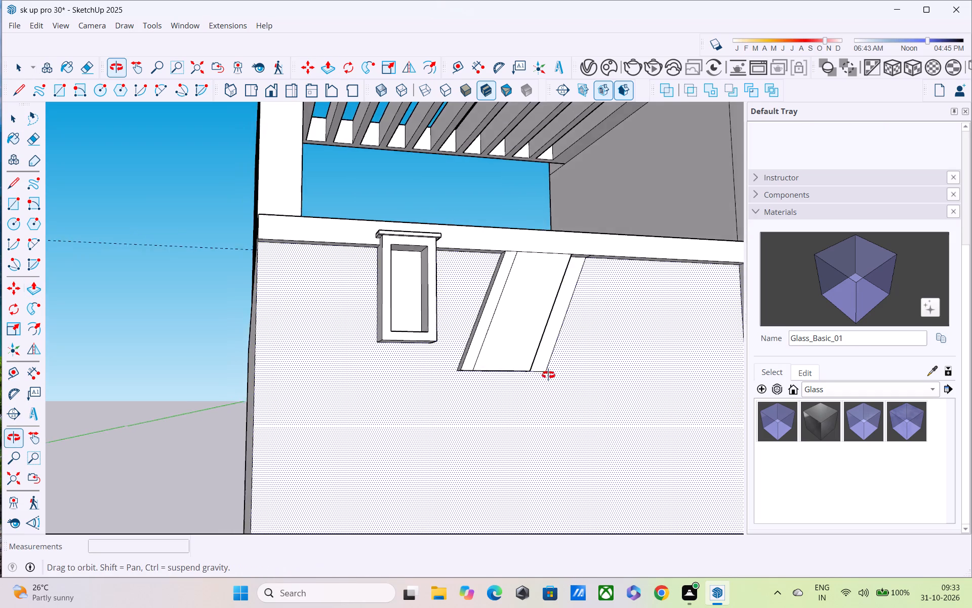
middle_click_drag(548, 375, 449, 328)
Erase the removed strip's leftover outline on the wall and its short line on the projecting band's underside.
scroll(448, 321, "up", 3)
key("e")
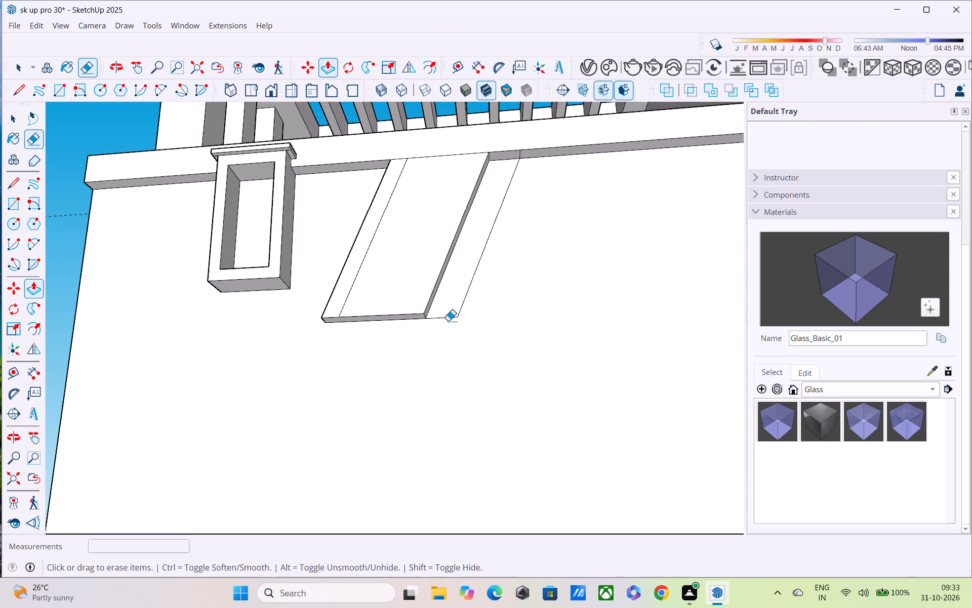
left_click(459, 308)
left_click_drag(456, 315, 454, 326)
middle_click_drag(440, 324, 501, 371)
scroll(505, 334, "down", 4)
scroll(555, 225, "up", 3)
middle_click_drag(552, 237, 520, 104)
left_click(509, 146)
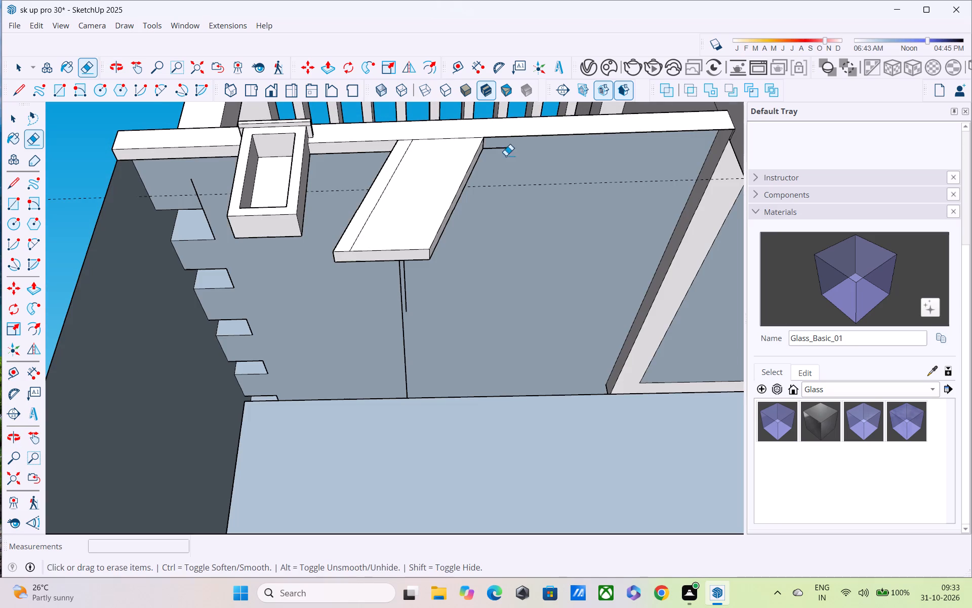
key("ctrl+z")
scroll(491, 158, "up", 3)
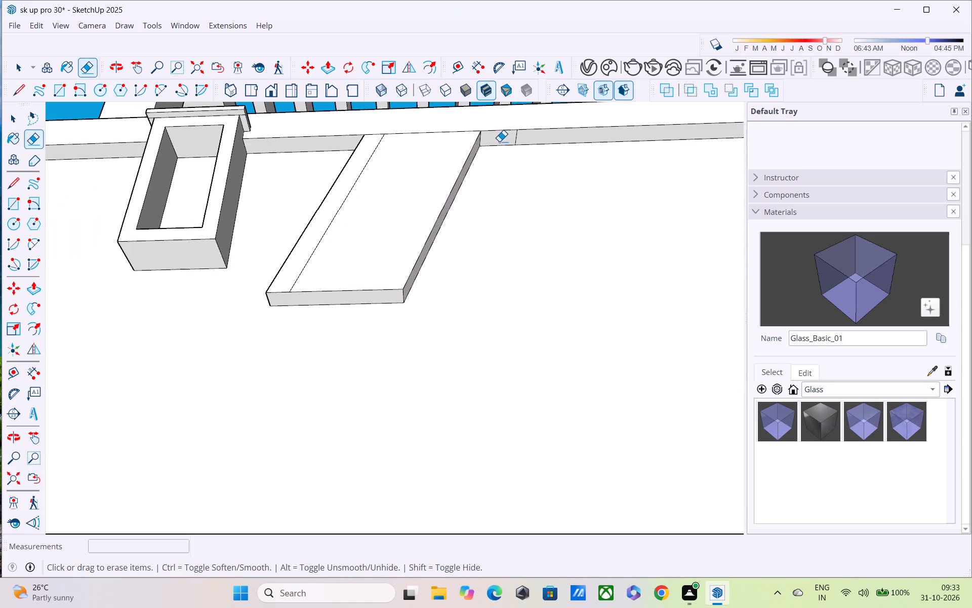
scroll(505, 146, "up", 2)
middle_click_drag(506, 145, 504, 61)
middle_click_drag(504, 118, 503, 226, "shift")
scroll(503, 226, "up", 3)
left_click(503, 220, "shift")
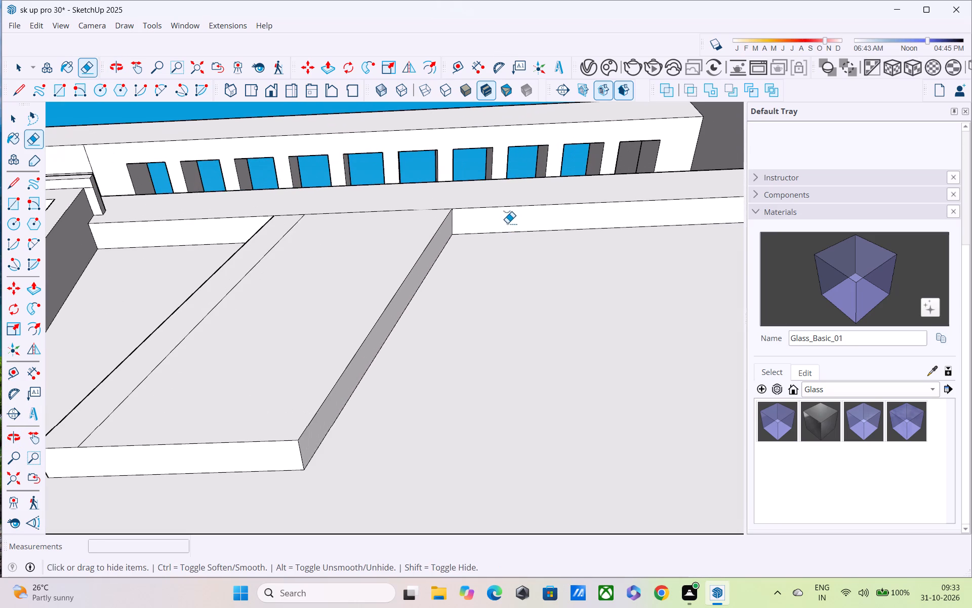
scroll(506, 224, "down", 3)
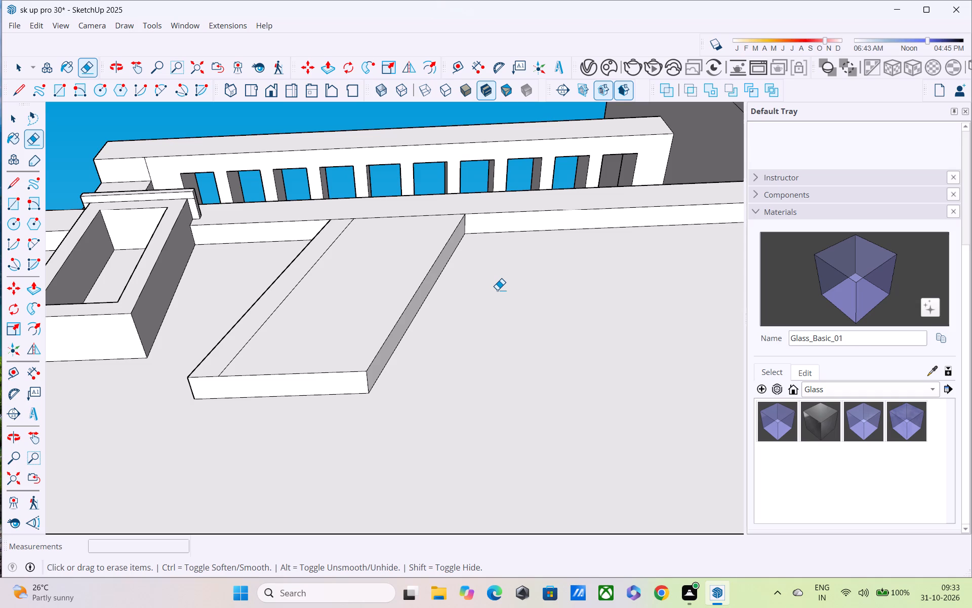
scroll(494, 283, "down", 4)
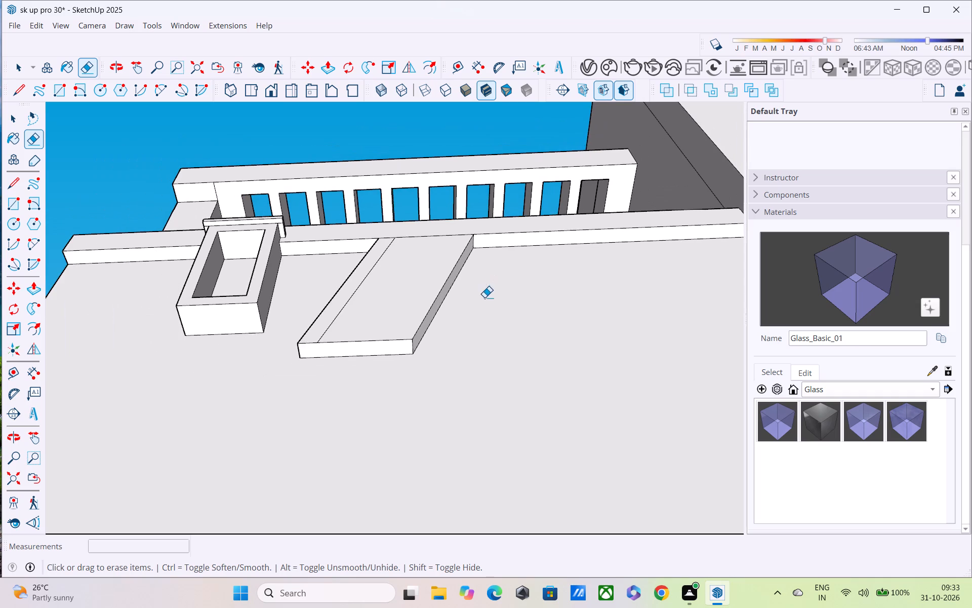
Copy the slanted block's frame-side edge and the line beside it across to the opposite edge, divided with /2 to create evenly spaced strips.
middle_click_drag(484, 298, 456, 227)
middle_click_drag(441, 268, 482, 358)
key("space")
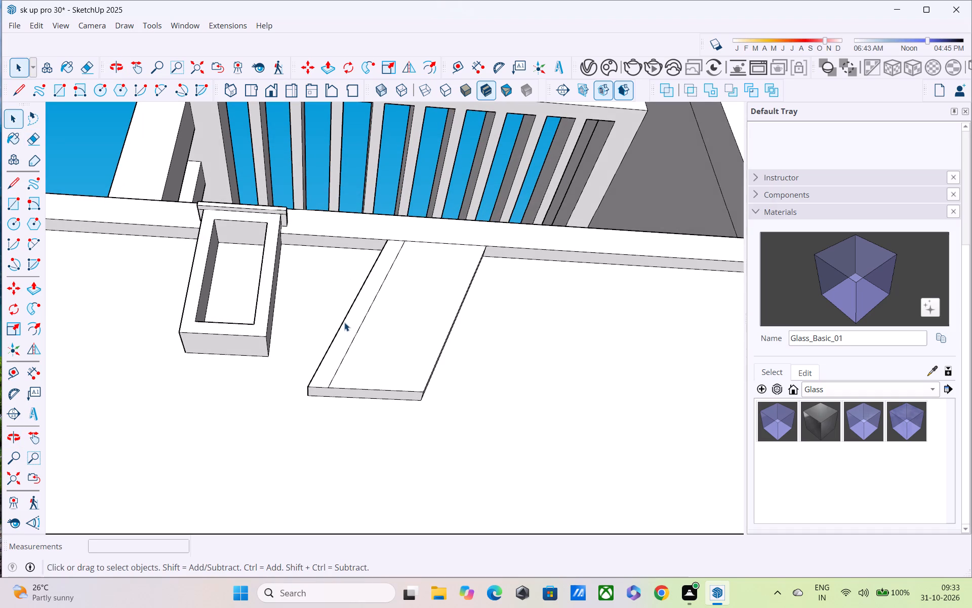
left_click(344, 322, "shift")
left_click(353, 342, "shift")
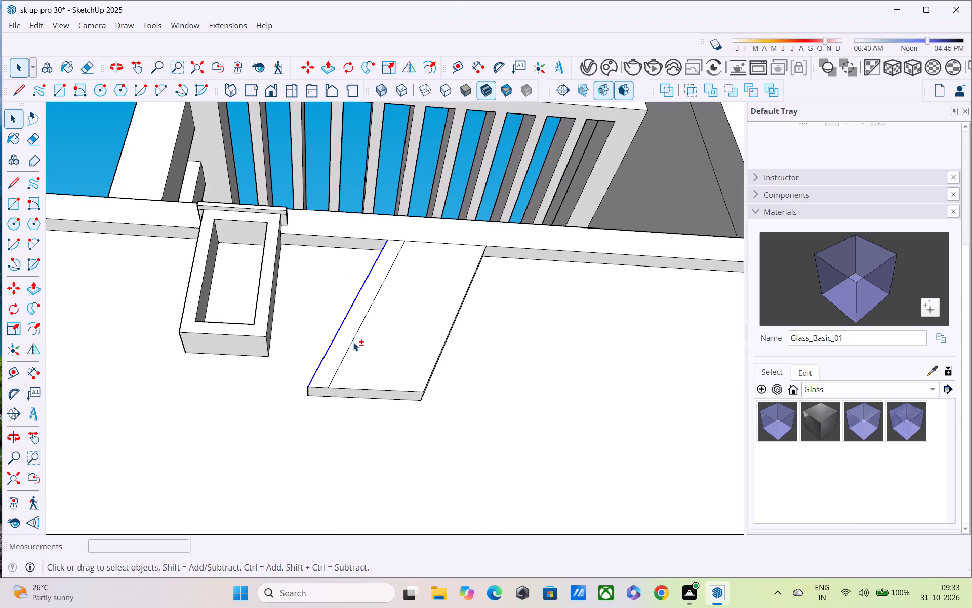
key("m")
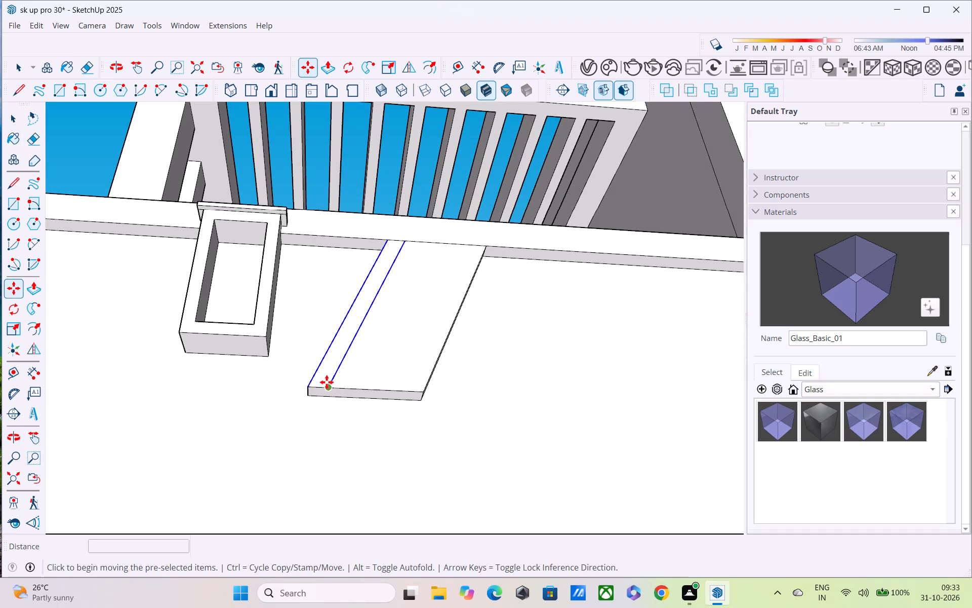
left_click(329, 386)
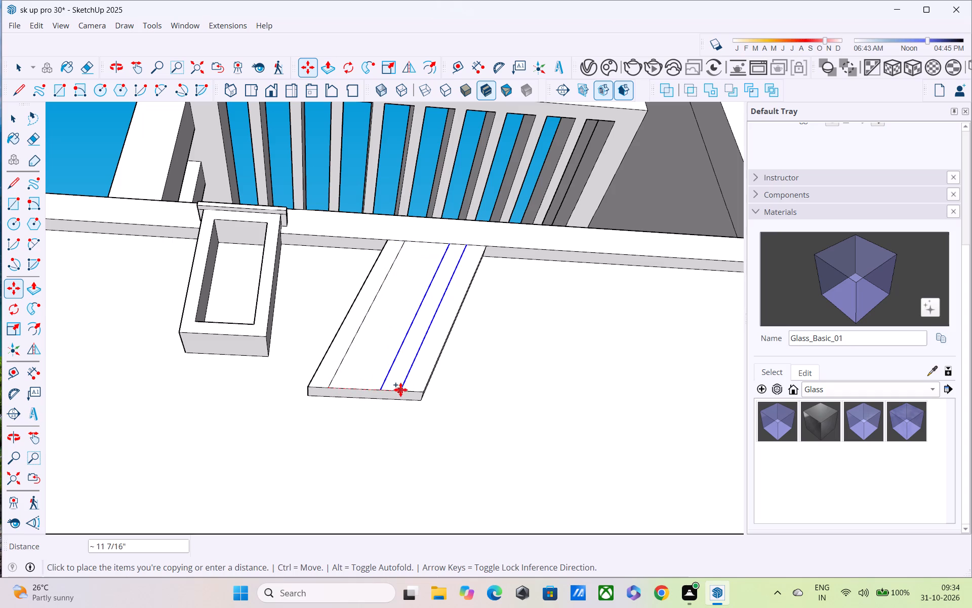
left_click(427, 393)
type("/2")
key("Return")
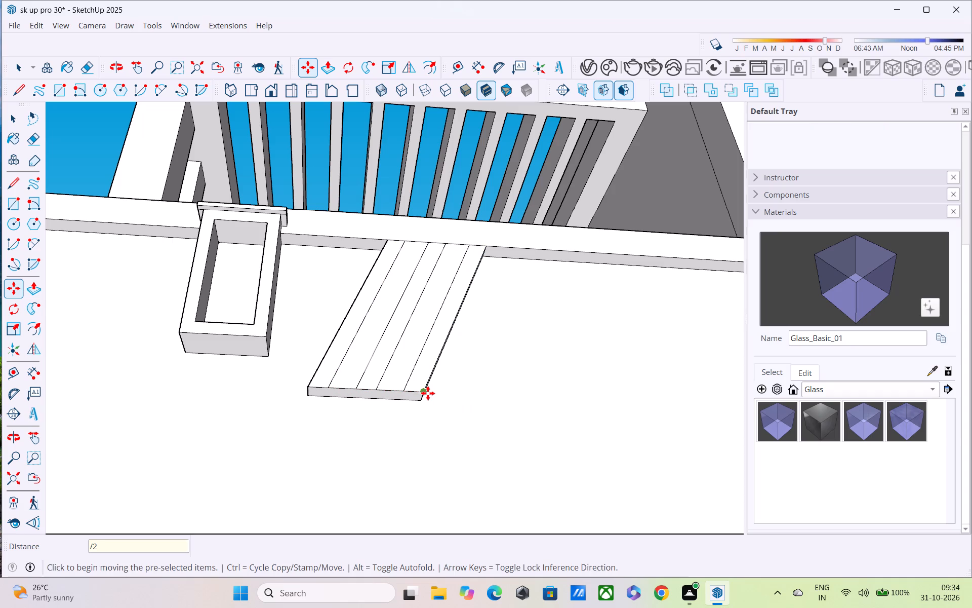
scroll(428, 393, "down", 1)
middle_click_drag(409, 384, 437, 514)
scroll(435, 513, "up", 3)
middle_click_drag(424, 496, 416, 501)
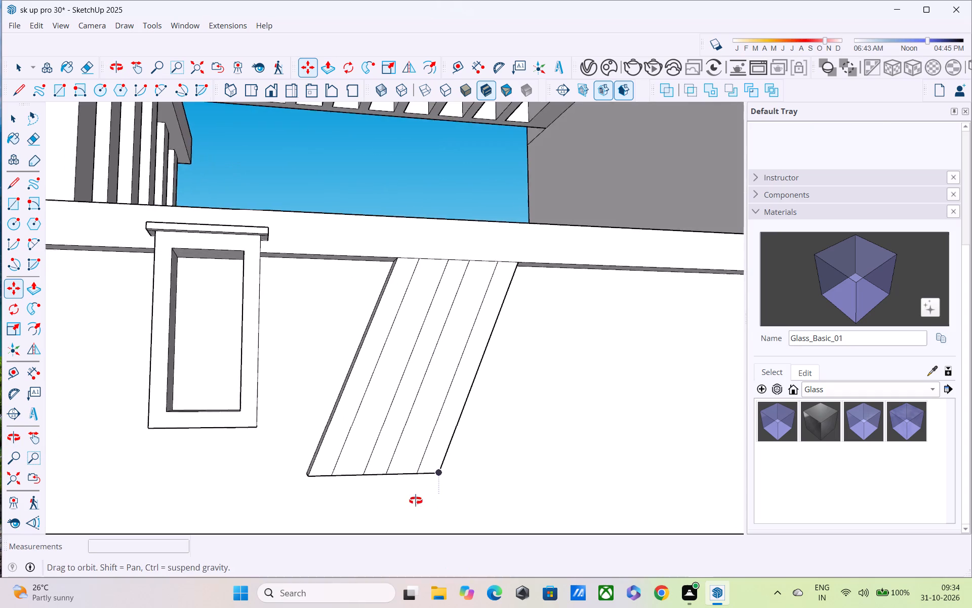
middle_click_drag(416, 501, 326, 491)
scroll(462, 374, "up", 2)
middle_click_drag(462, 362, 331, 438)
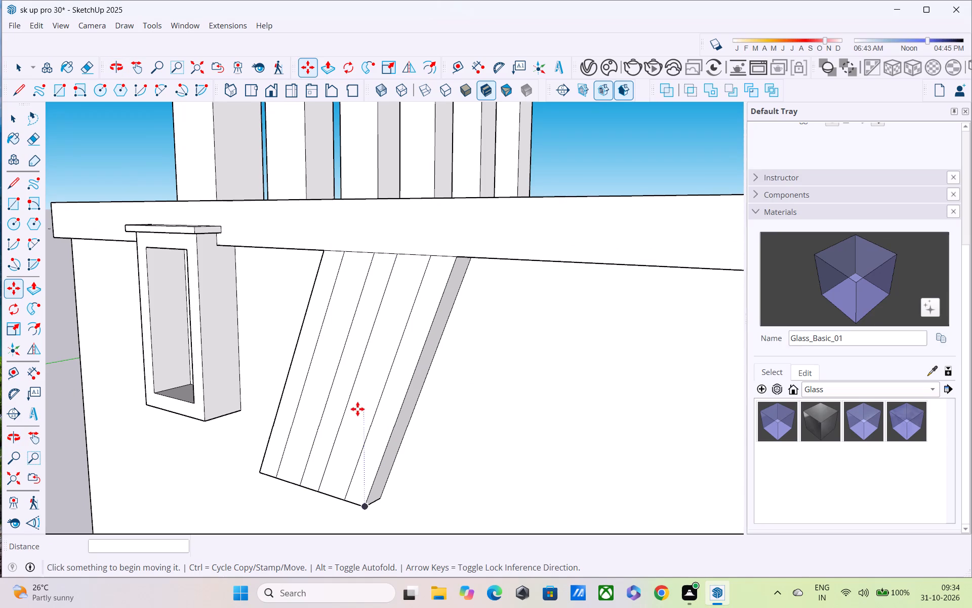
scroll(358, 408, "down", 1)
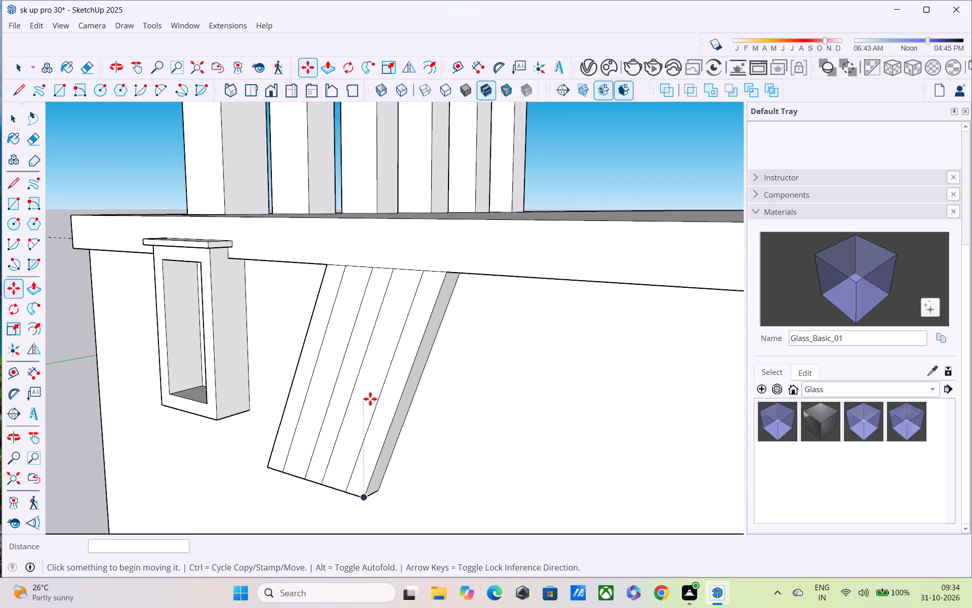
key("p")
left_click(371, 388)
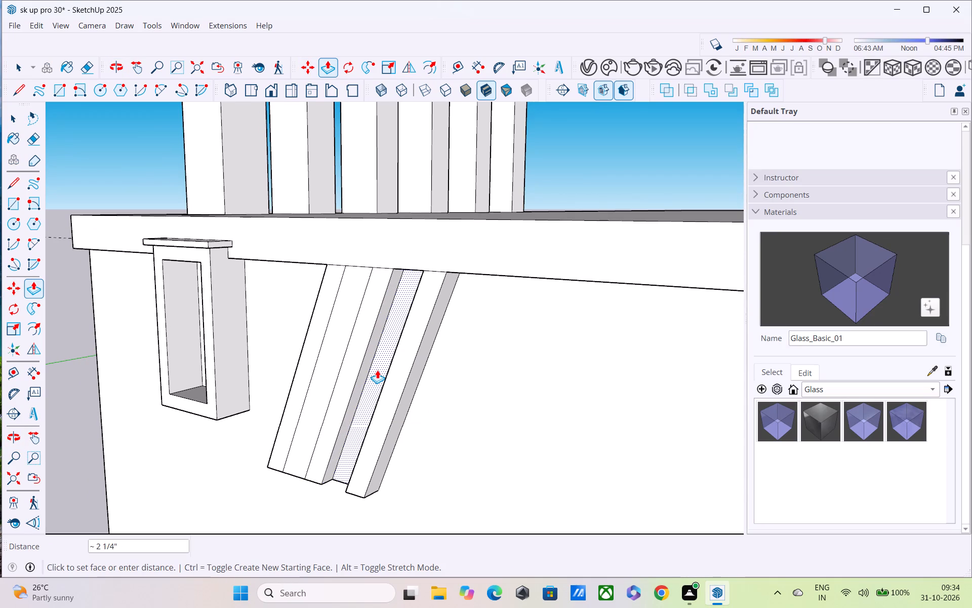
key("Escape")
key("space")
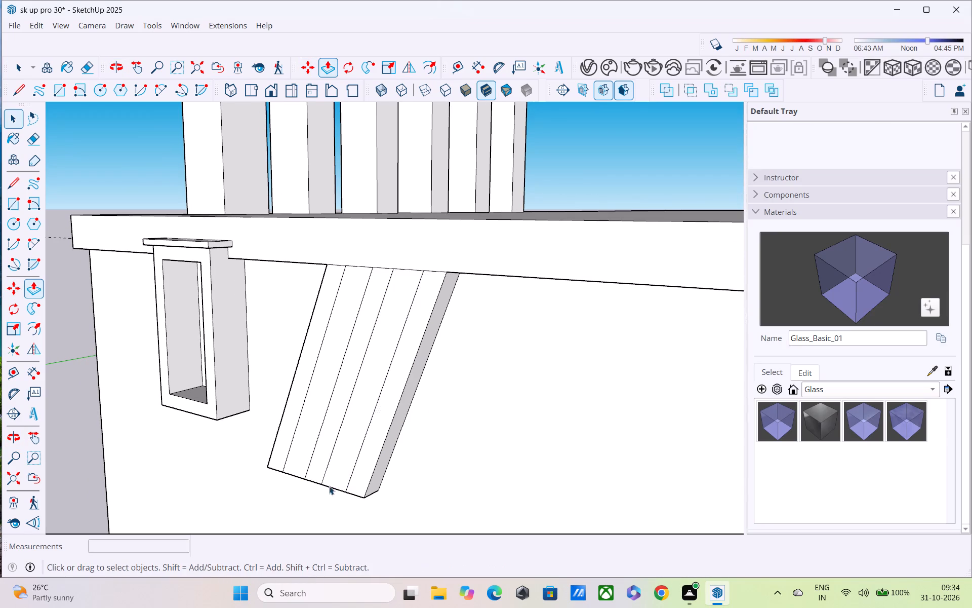
Draw a line across the slanted block's front face, starting 2" up the frame-side edge from its bottom corner.
scroll(309, 485, "up", 4)
key("l")
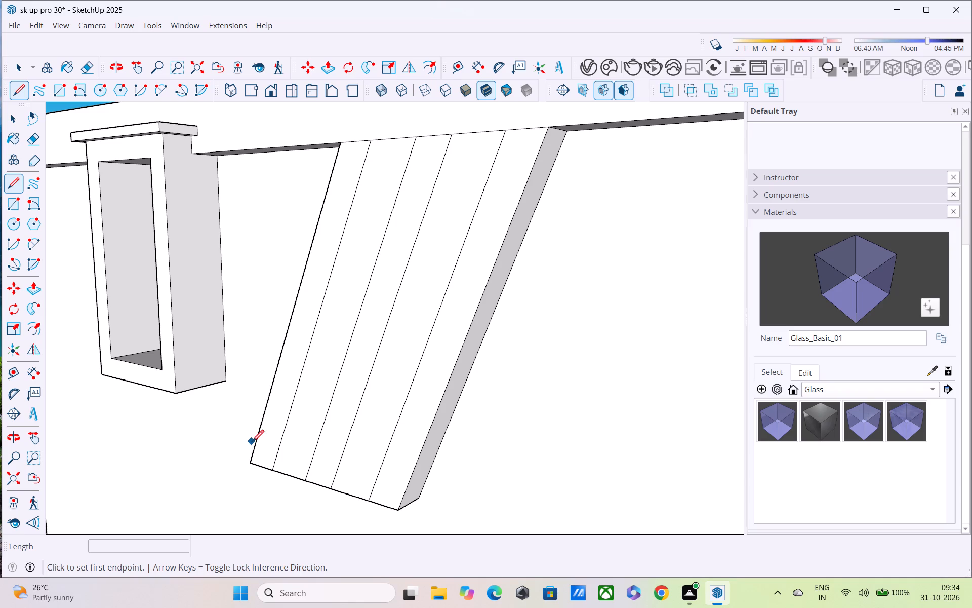
left_click(250, 460)
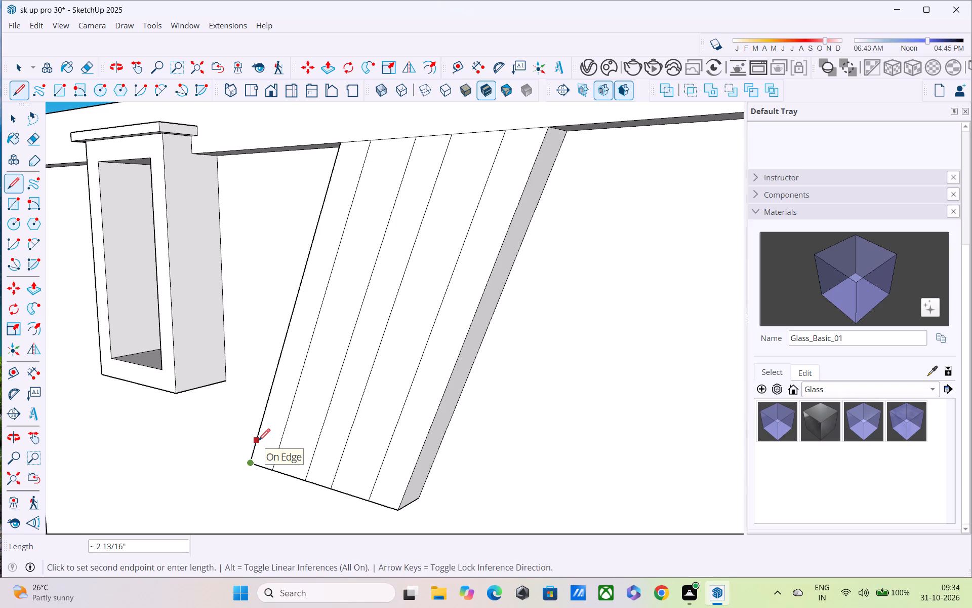
type("2\"")
key("Return")
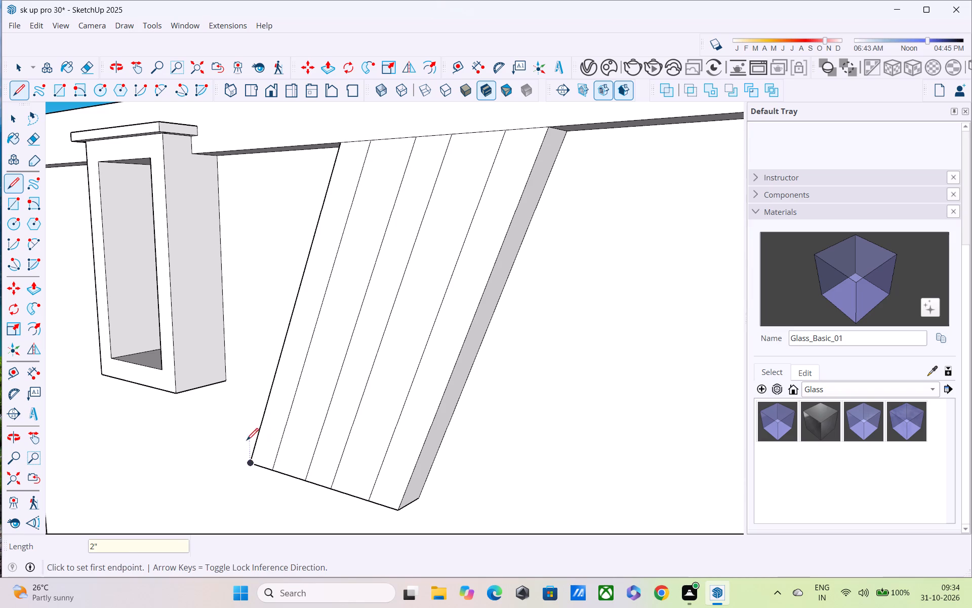
left_click(255, 447)
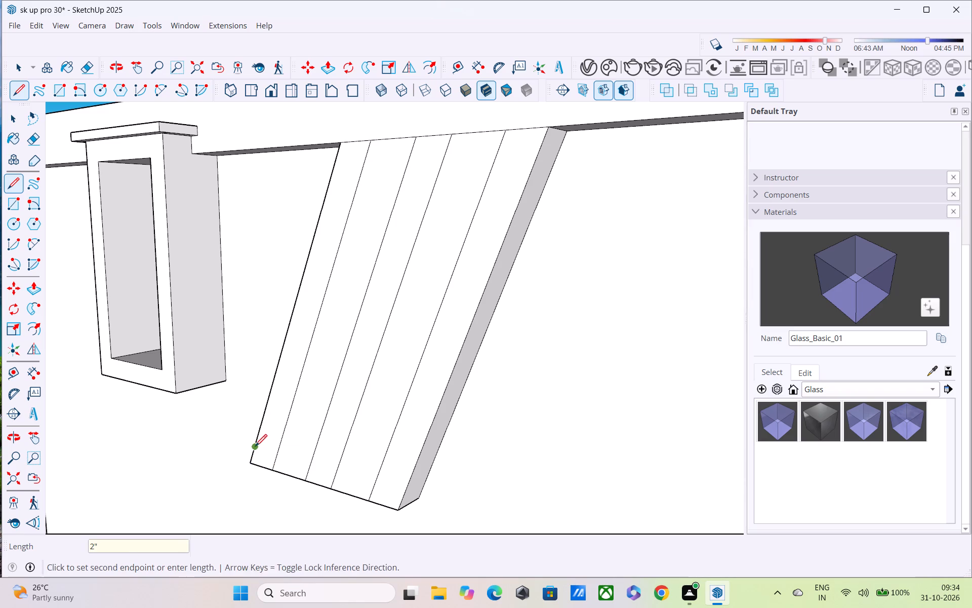
left_click(400, 498)
Remove the strip lines' short segments between the new cross line and the slanted block's bottom edge.
key("e")
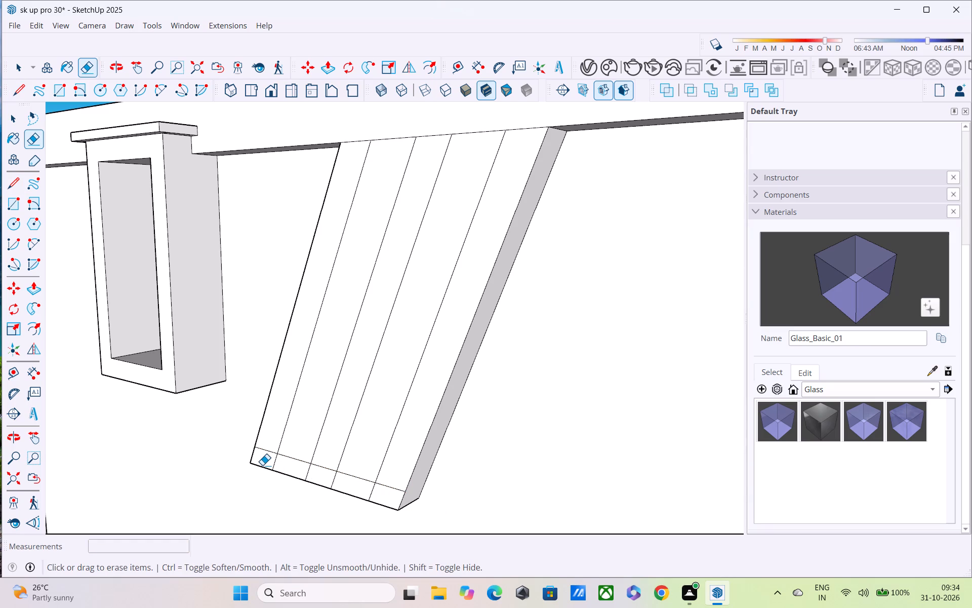
left_click_drag(263, 464, 309, 477)
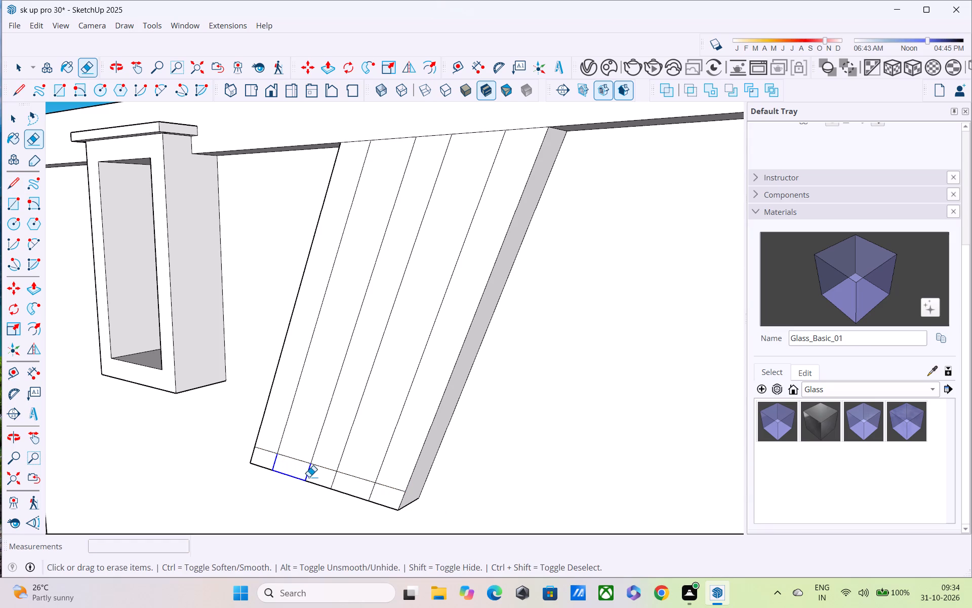
left_click_drag(309, 477, 314, 479)
left_click_drag(317, 478, 377, 497)
scroll(389, 460, "down", 2)
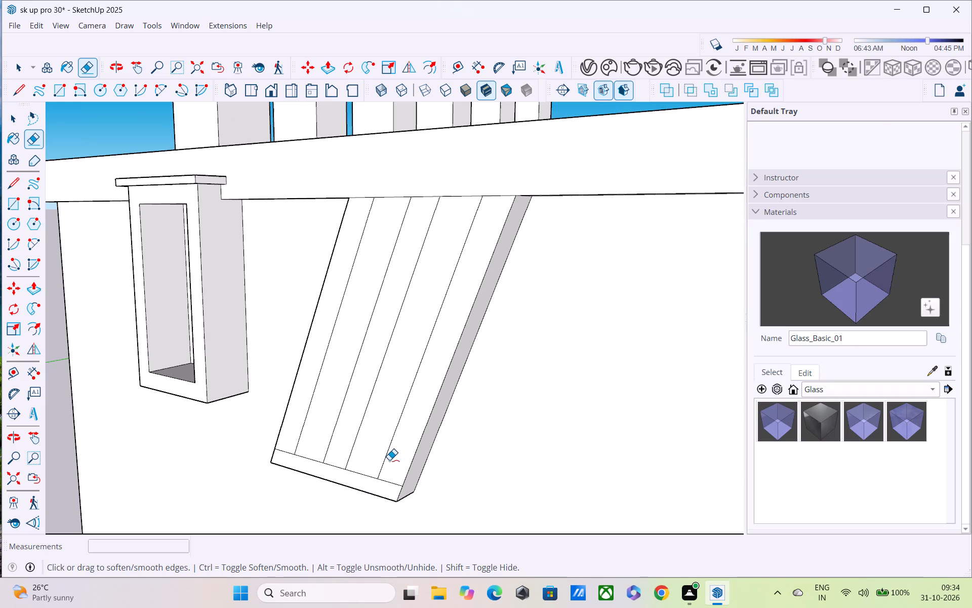
Push the two gap strips between the three slanted bars back to the wall.
key("p")
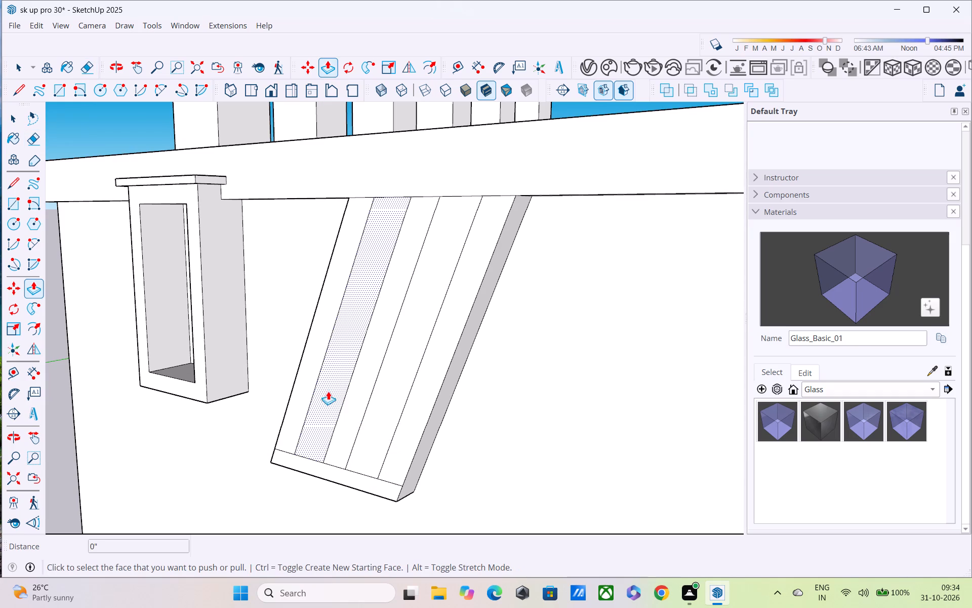
left_click_drag(329, 393, 330, 392)
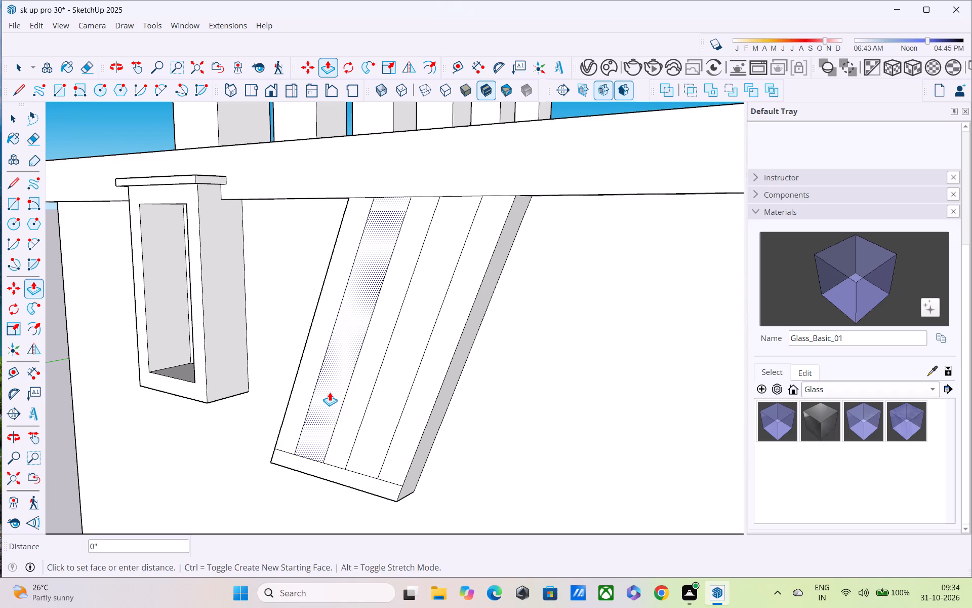
left_click_drag(330, 392, 308, 294)
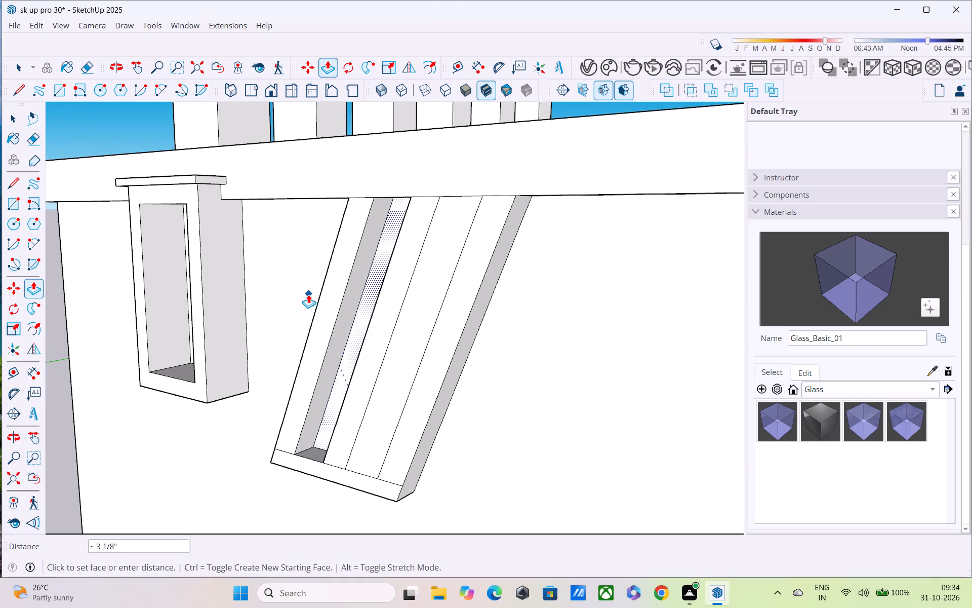
left_click_drag(308, 294, 299, 283)
double_click(402, 359)
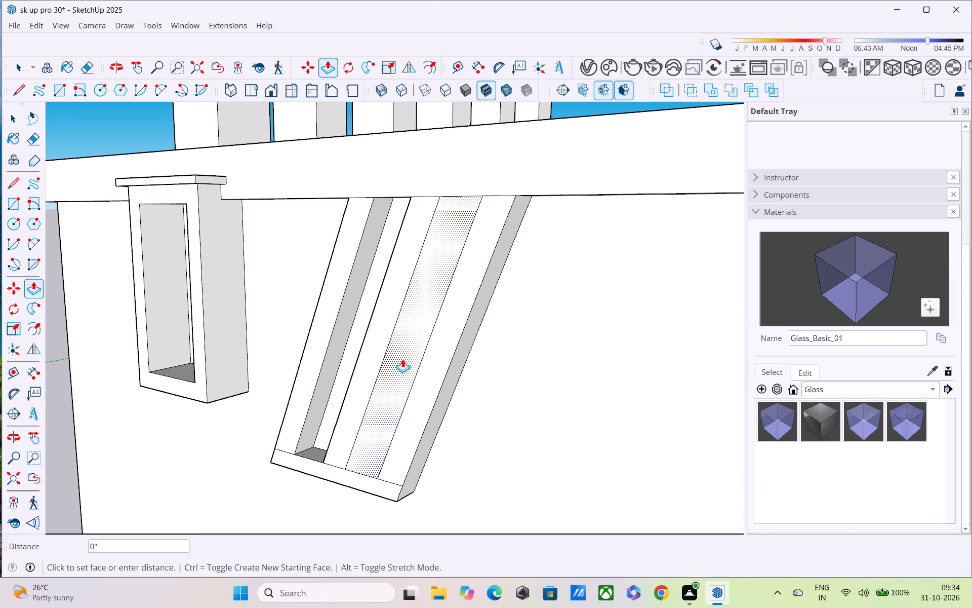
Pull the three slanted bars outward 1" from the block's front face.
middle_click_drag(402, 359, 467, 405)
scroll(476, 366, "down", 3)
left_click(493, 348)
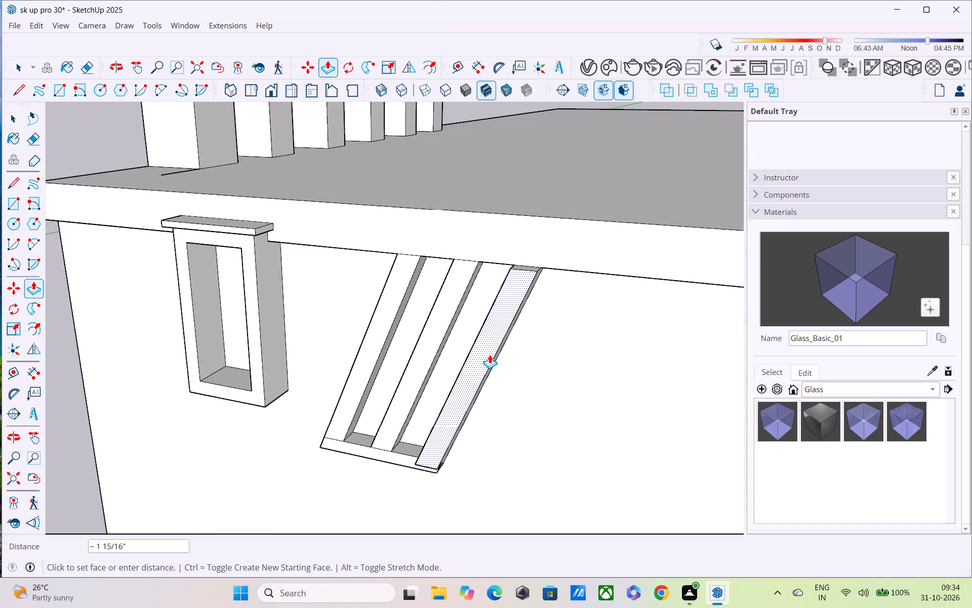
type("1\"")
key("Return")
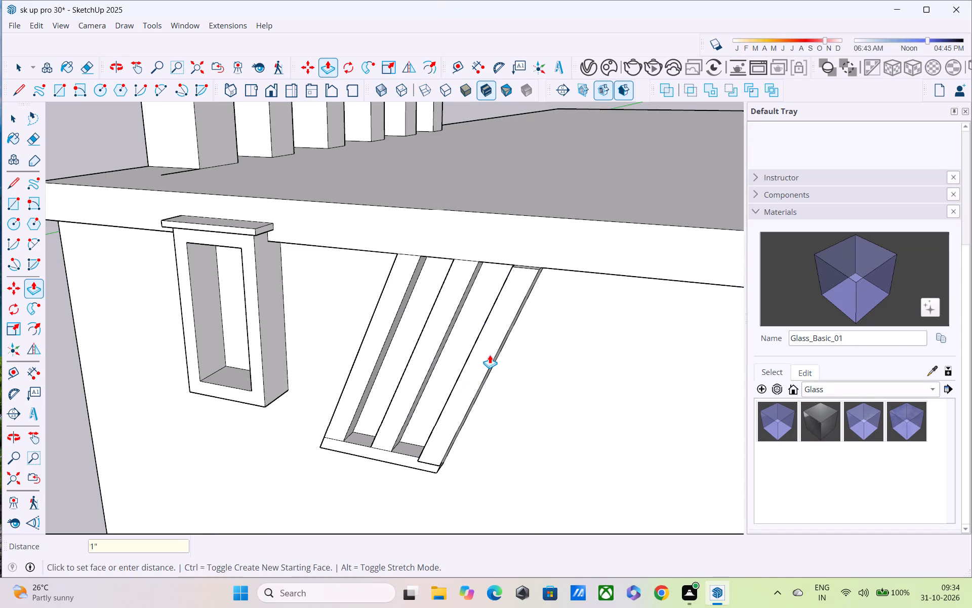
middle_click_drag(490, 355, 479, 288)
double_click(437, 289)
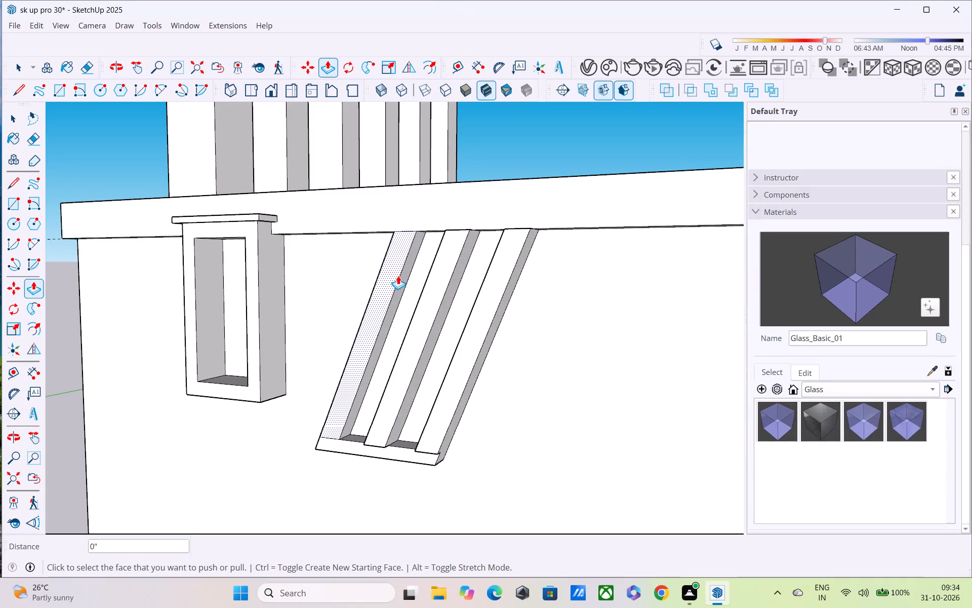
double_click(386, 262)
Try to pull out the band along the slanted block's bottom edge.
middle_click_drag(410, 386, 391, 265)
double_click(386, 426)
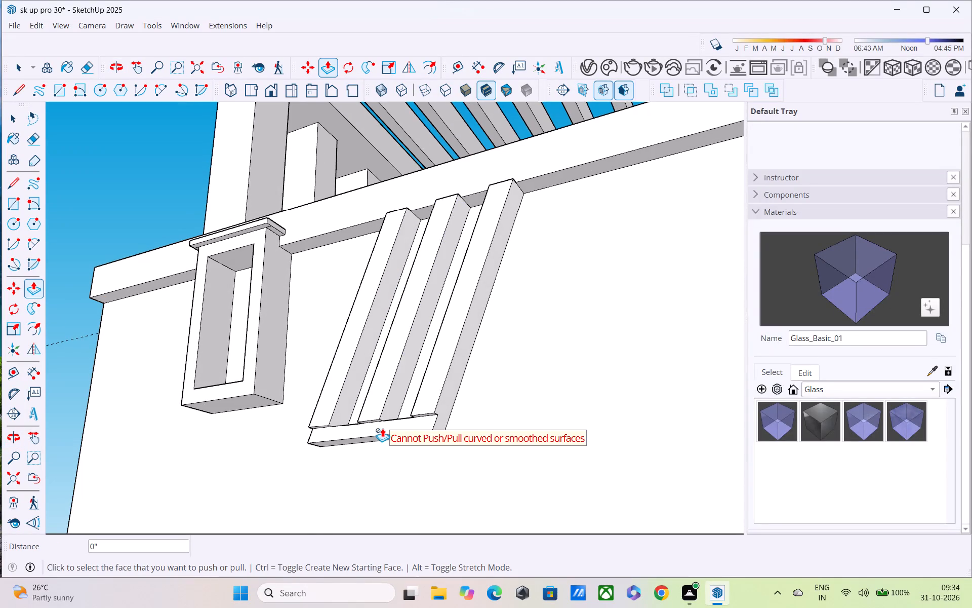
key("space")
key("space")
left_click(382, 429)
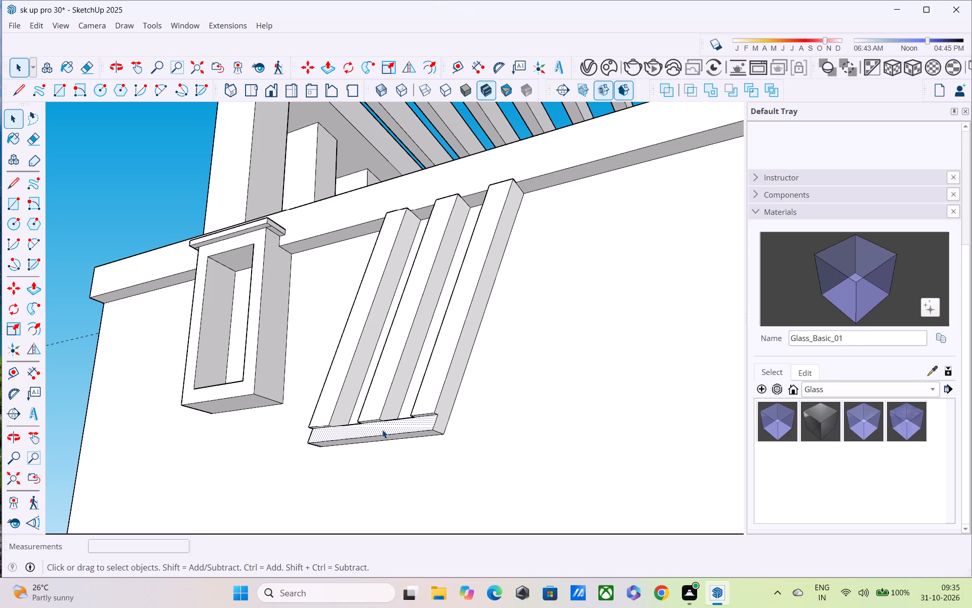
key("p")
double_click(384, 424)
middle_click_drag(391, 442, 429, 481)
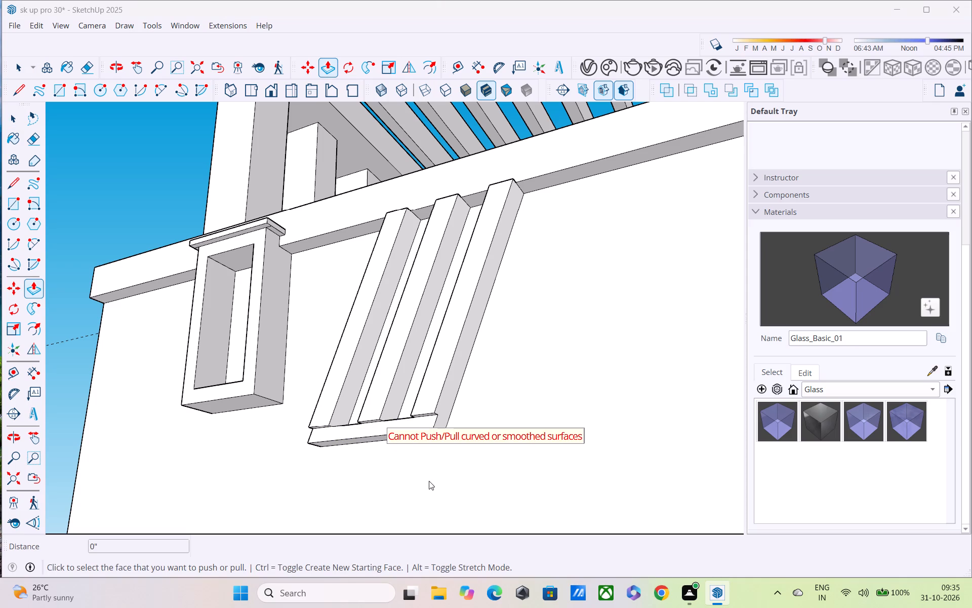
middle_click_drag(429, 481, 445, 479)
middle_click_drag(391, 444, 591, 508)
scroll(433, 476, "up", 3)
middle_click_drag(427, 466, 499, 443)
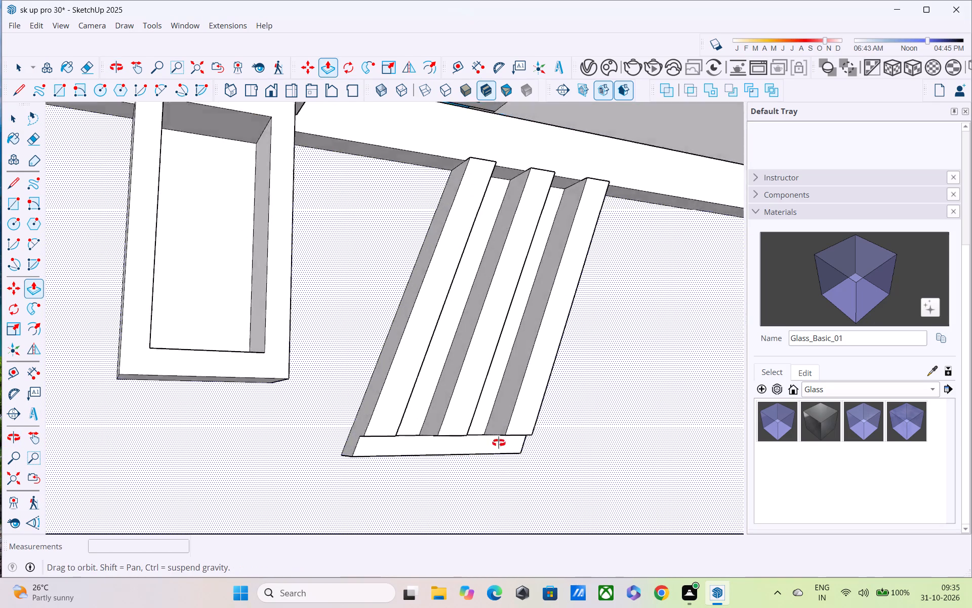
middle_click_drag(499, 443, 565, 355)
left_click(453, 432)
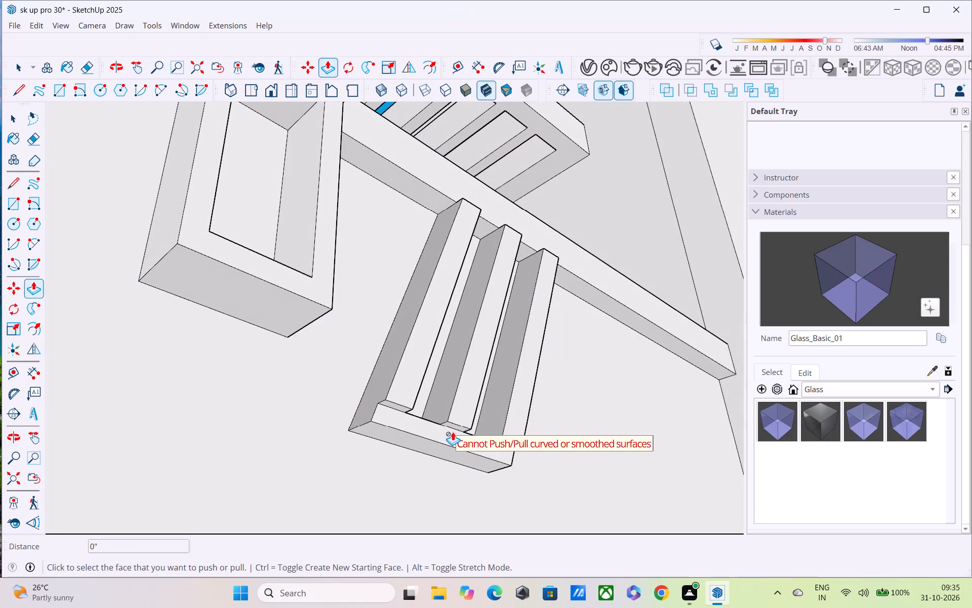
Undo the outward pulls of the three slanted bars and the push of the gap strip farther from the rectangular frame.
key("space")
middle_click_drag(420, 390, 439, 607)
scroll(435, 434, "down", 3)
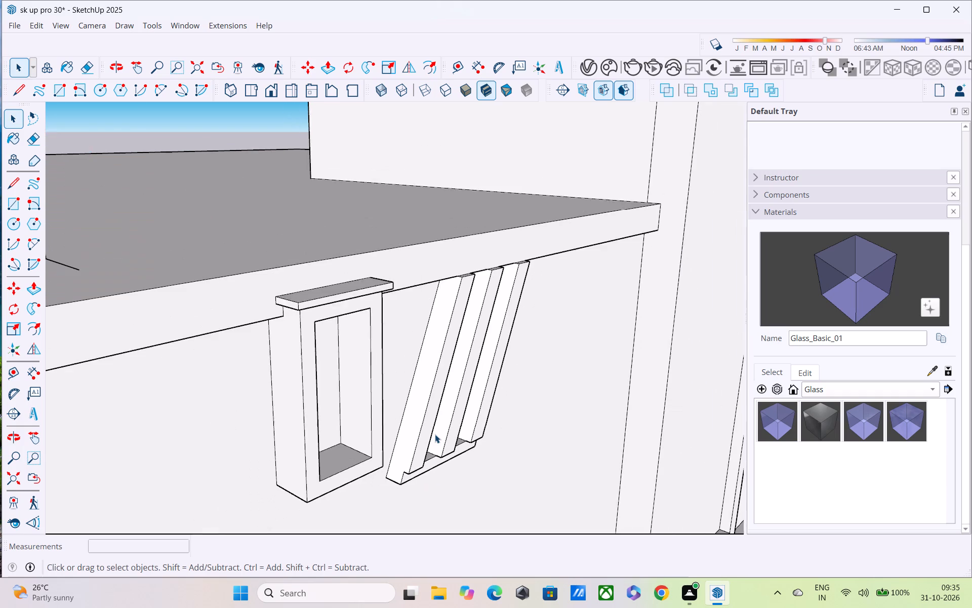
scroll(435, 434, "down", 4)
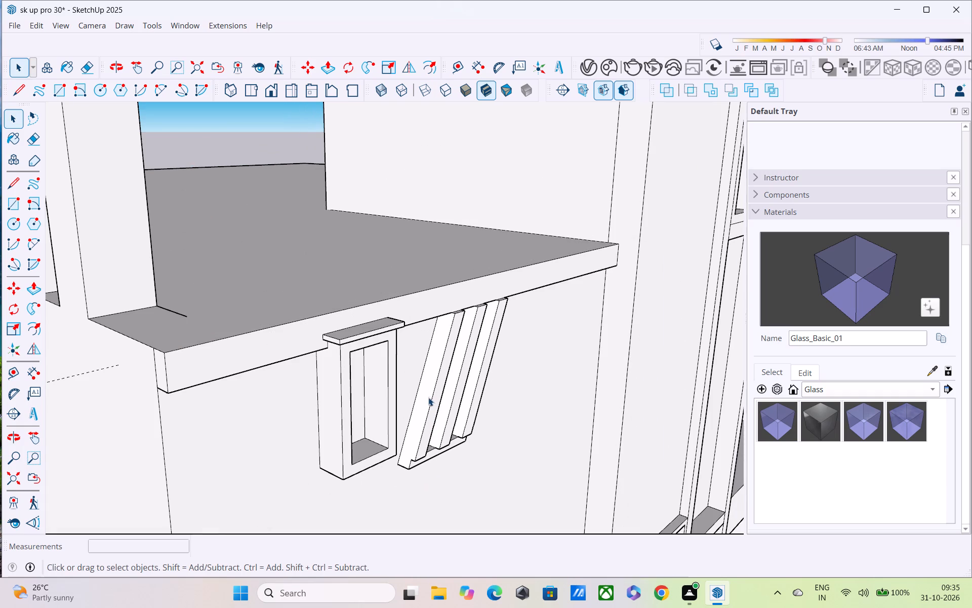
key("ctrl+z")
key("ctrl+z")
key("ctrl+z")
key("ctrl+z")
Undo the push of the gap strip nearer the rectangular frame on the slanted block.
middle_click_drag(444, 415, 404, 364)
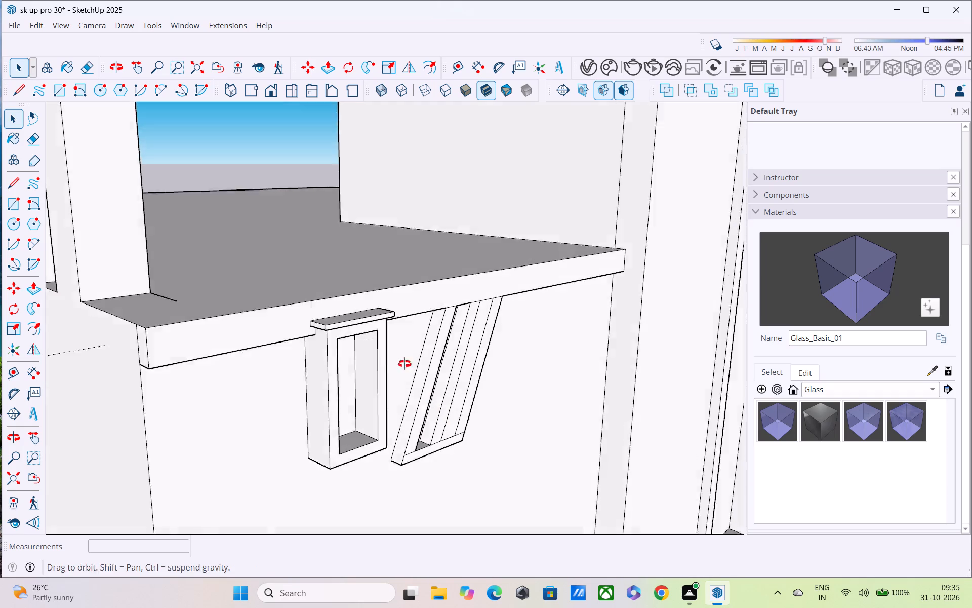
middle_click_drag(404, 364, 378, 314)
scroll(449, 448, "up", 3)
key("p")
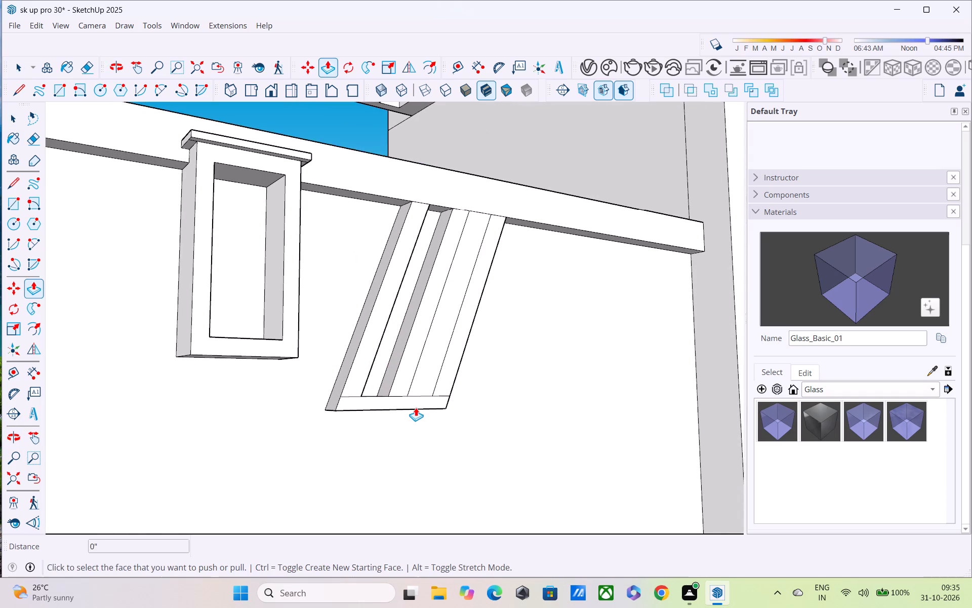
middle_click_drag(412, 401, 349, 346)
scroll(355, 364, "up", 1)
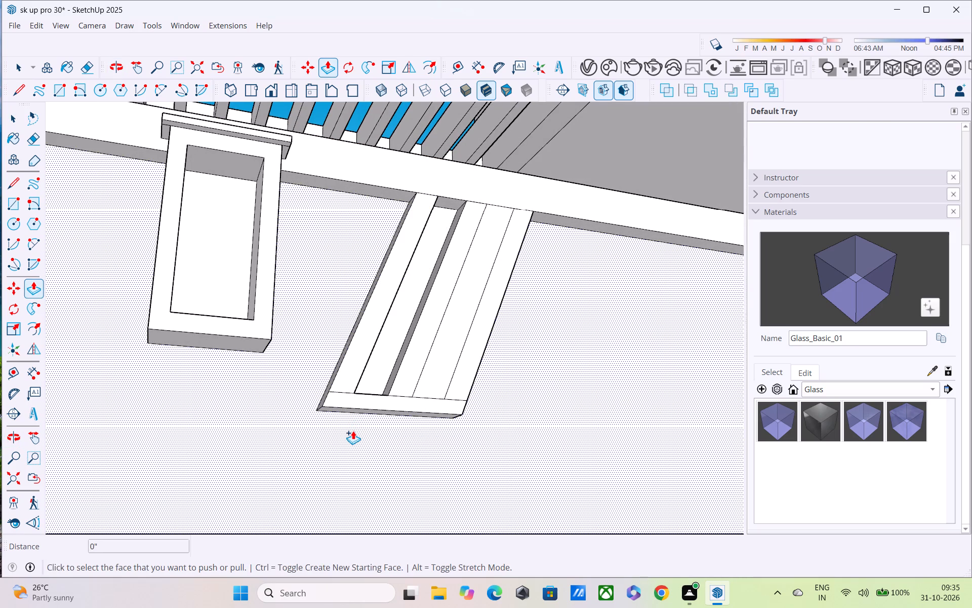
middle_click_drag(350, 428, 309, 364)
scroll(319, 373, "up", 3)
middle_click_drag(326, 388, 11, 516)
scroll(103, 450, "down", 5)
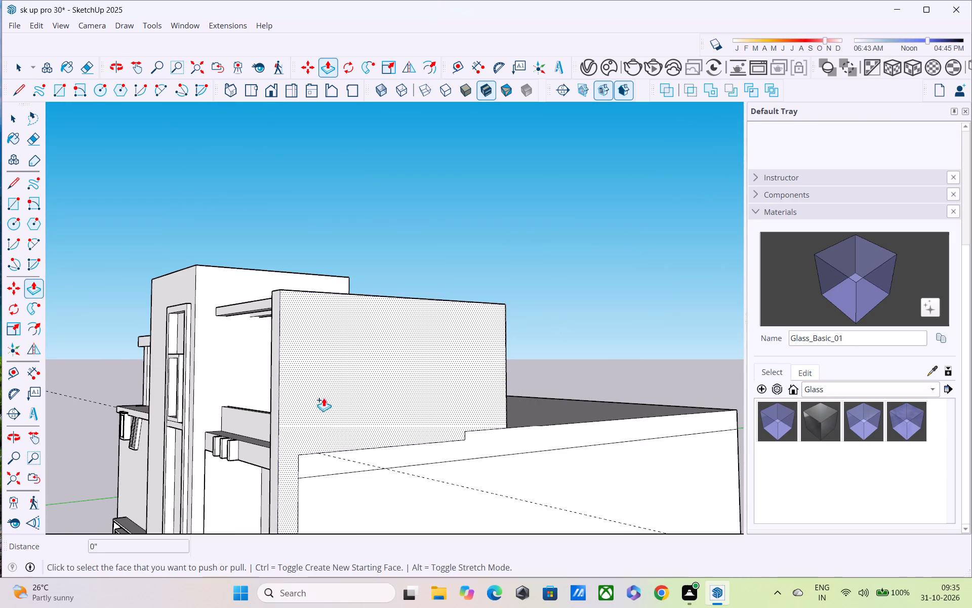
middle_click_drag(312, 401, 605, 346)
middle_click_drag(232, 425, 413, 454)
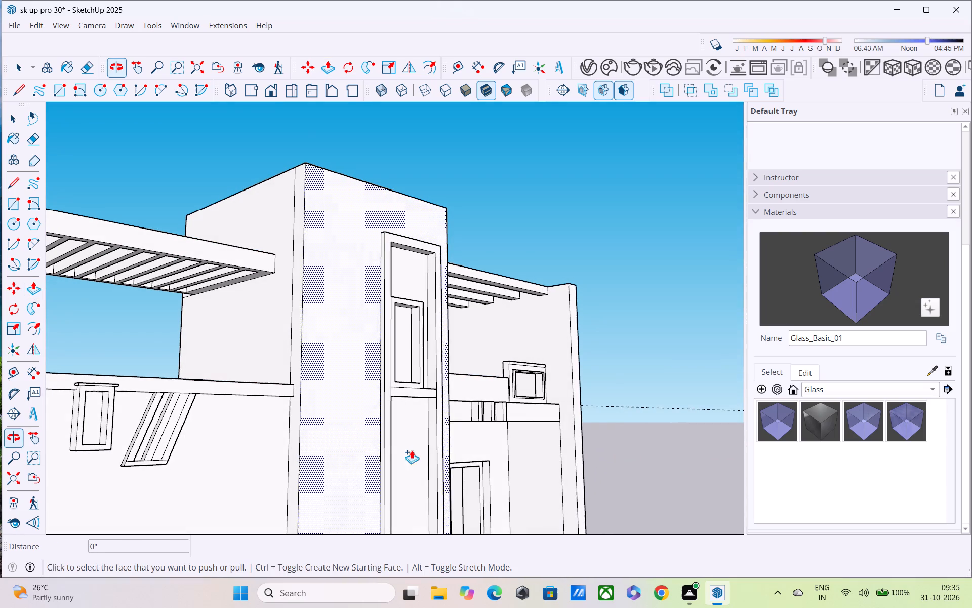
middle_click_drag(399, 428, 537, 417, "shift")
middle_click_drag(440, 379, 428, 413)
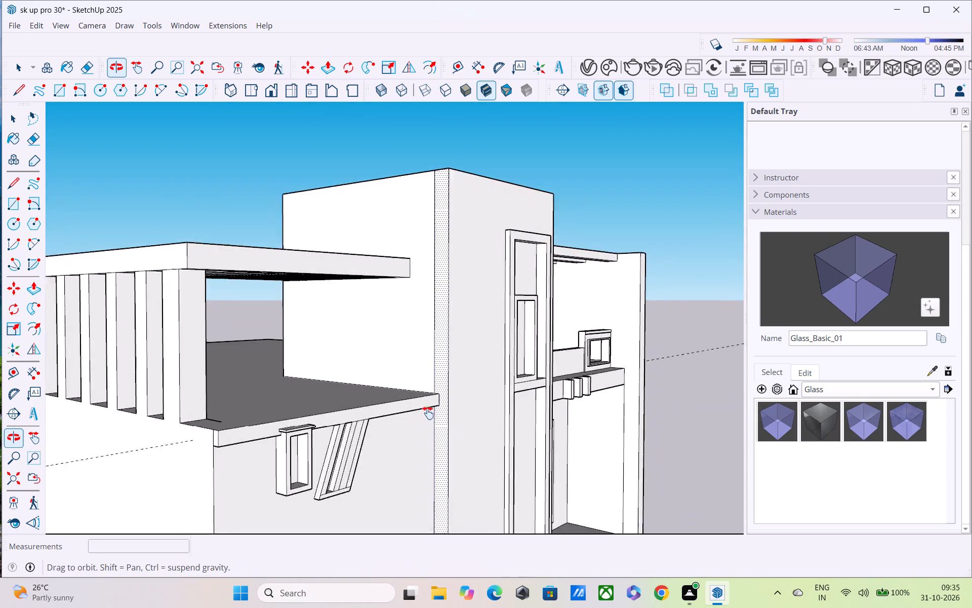
middle_click_drag(428, 413, 371, 252)
scroll(214, 317, "up", 2)
scroll(287, 257, "up", 5)
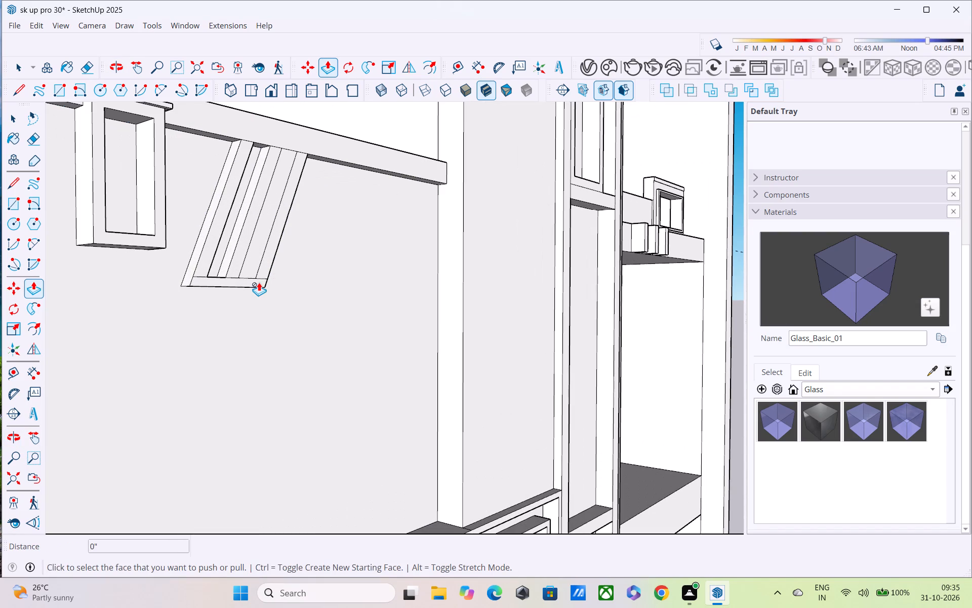
key("ctrl+z")
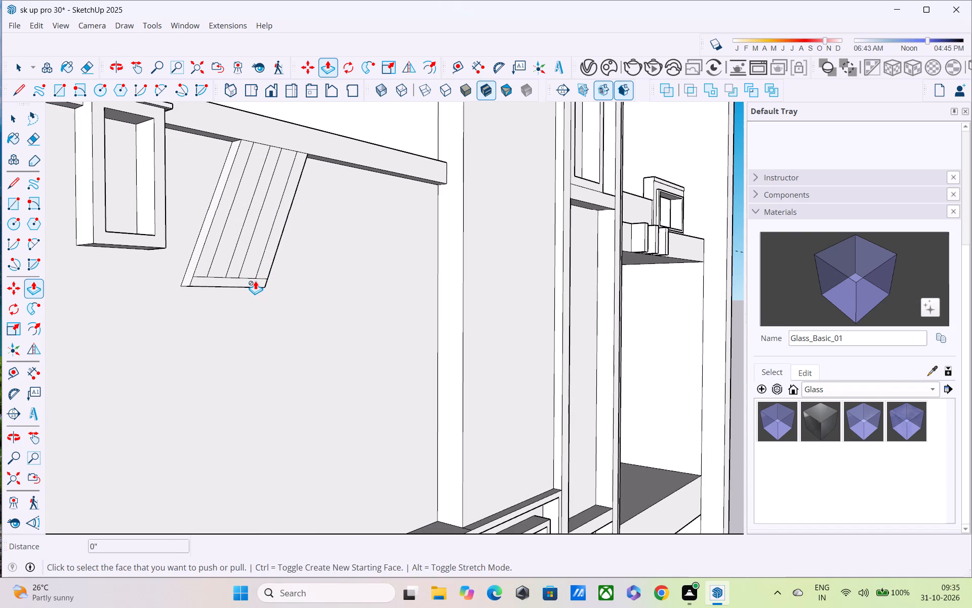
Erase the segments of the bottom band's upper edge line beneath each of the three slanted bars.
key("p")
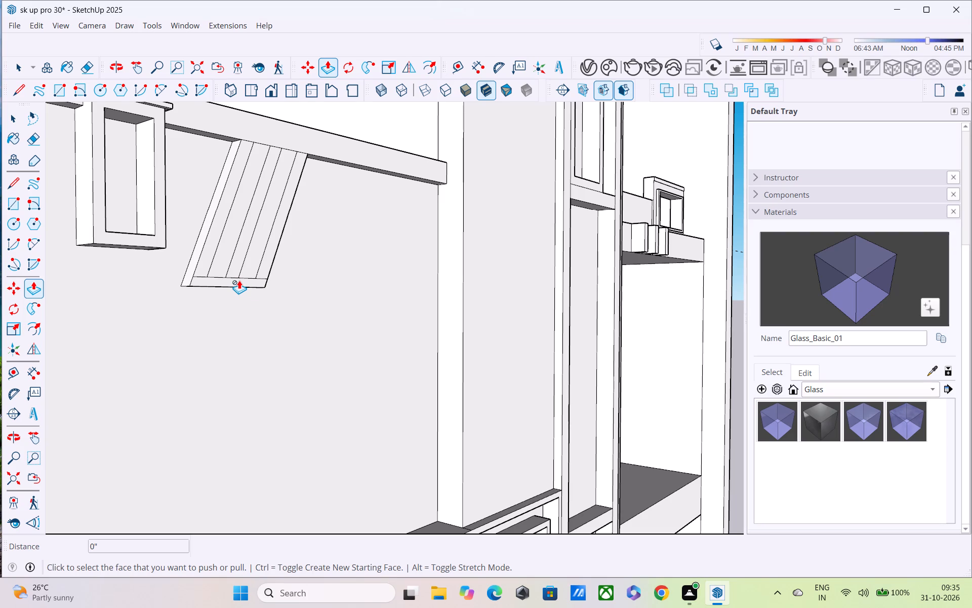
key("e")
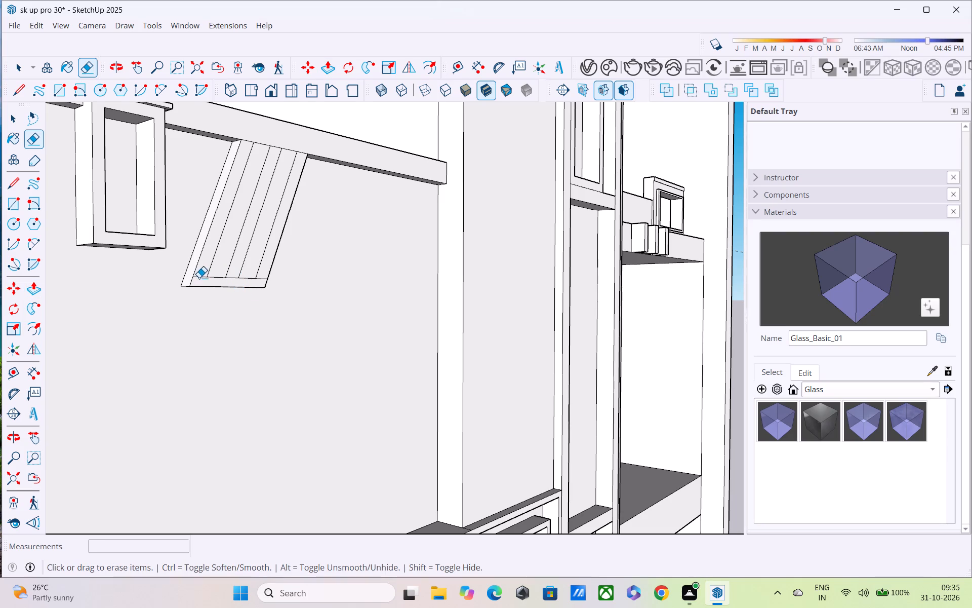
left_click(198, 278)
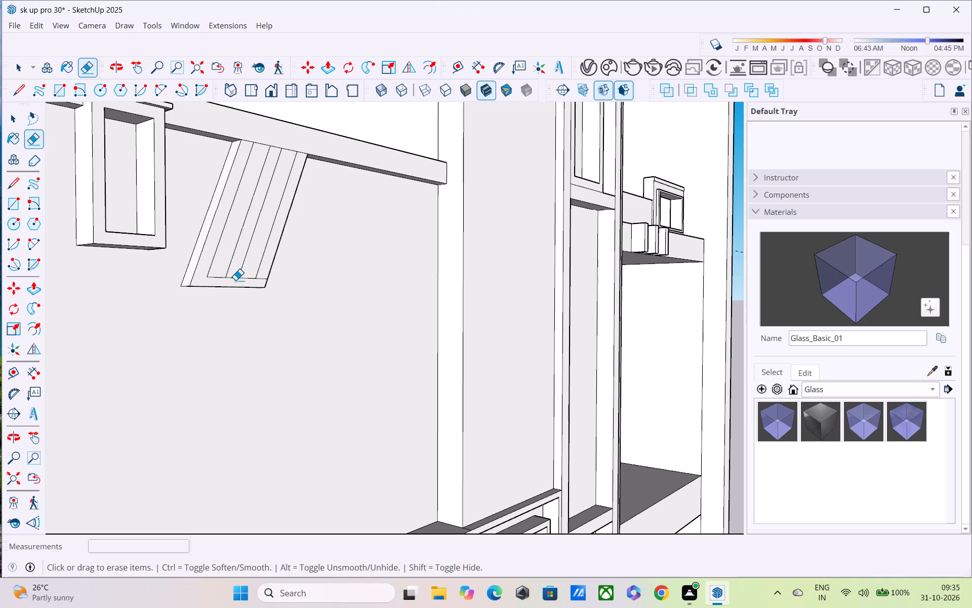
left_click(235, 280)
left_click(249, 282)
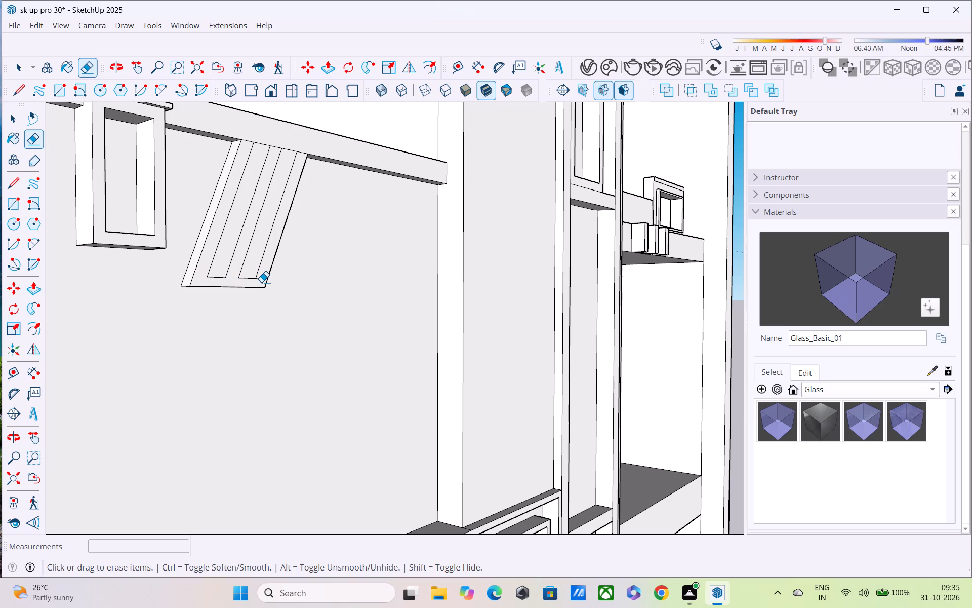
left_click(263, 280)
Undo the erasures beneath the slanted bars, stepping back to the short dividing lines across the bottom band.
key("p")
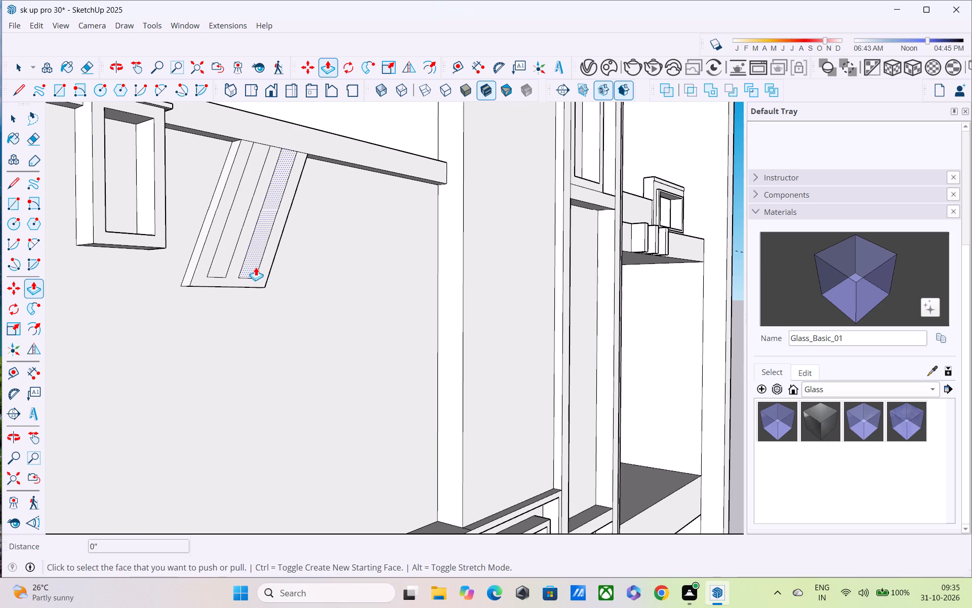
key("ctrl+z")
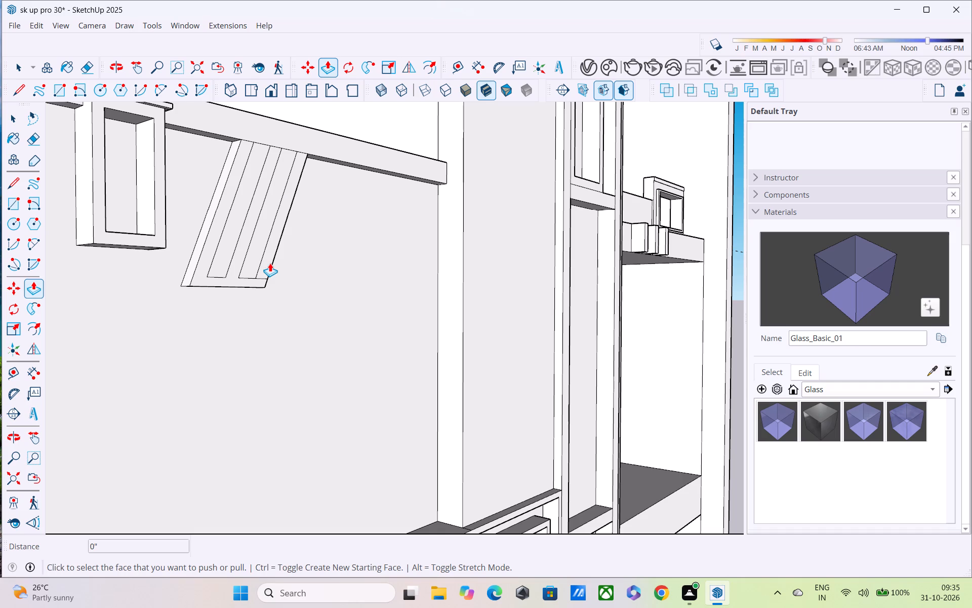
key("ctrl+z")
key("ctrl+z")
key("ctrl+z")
Push/Pull the front face of the projecting band above the slanted block by about 1 7/16".
scroll(264, 271, "down", 1)
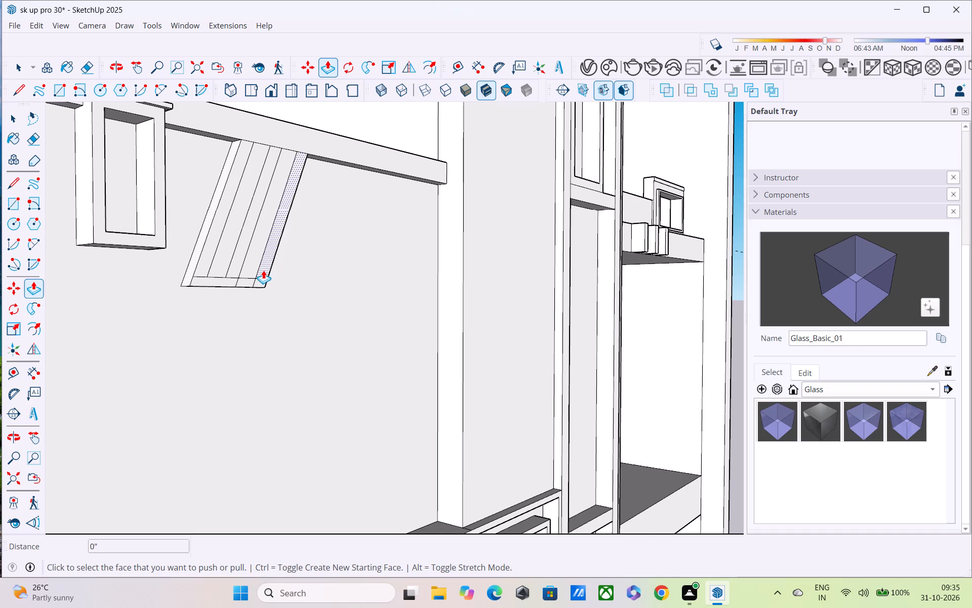
middle_click_drag(266, 289, 273, 333)
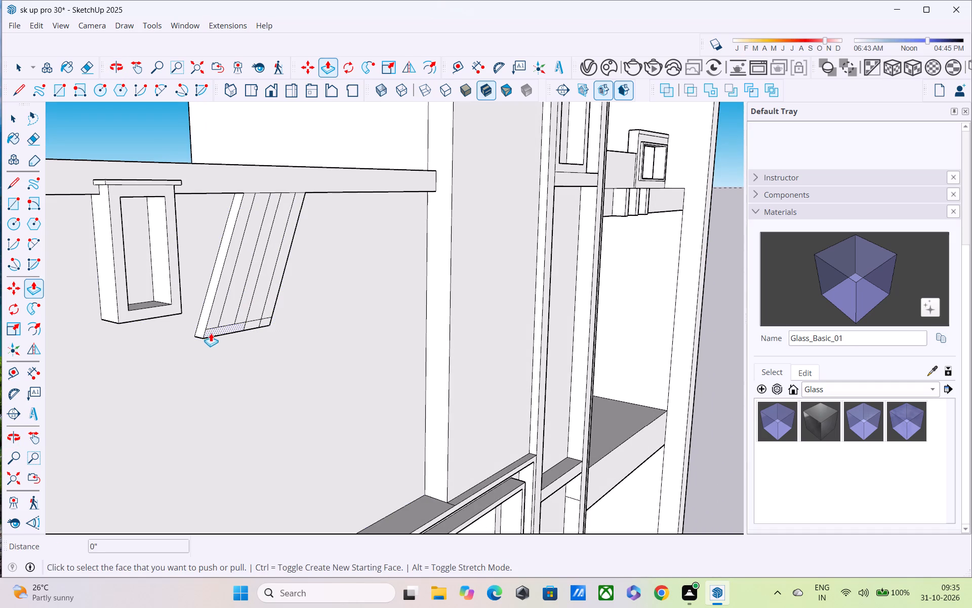
middle_click_drag(207, 326, 186, 272)
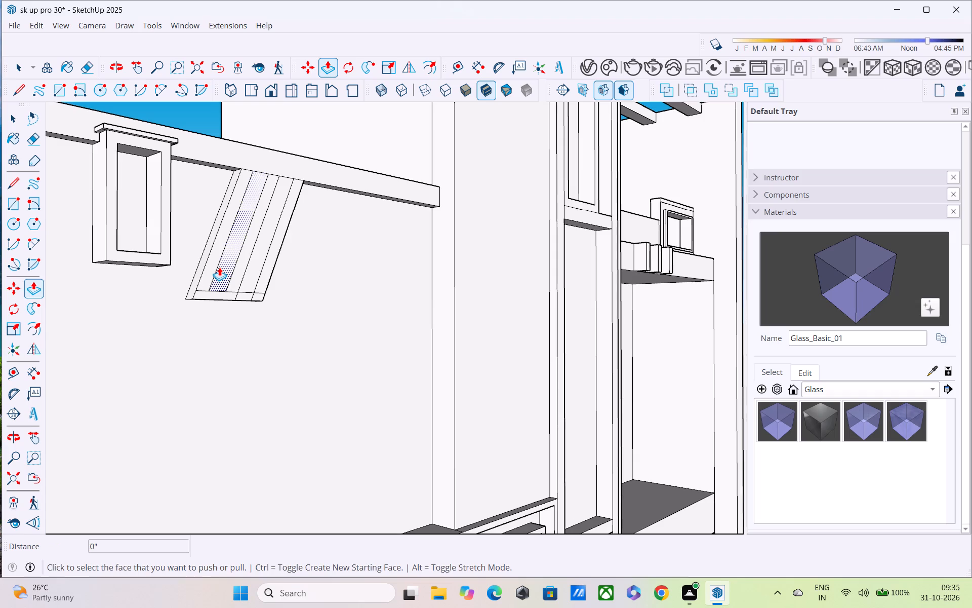
middle_click_drag(232, 291, 285, 399)
left_click(265, 240)
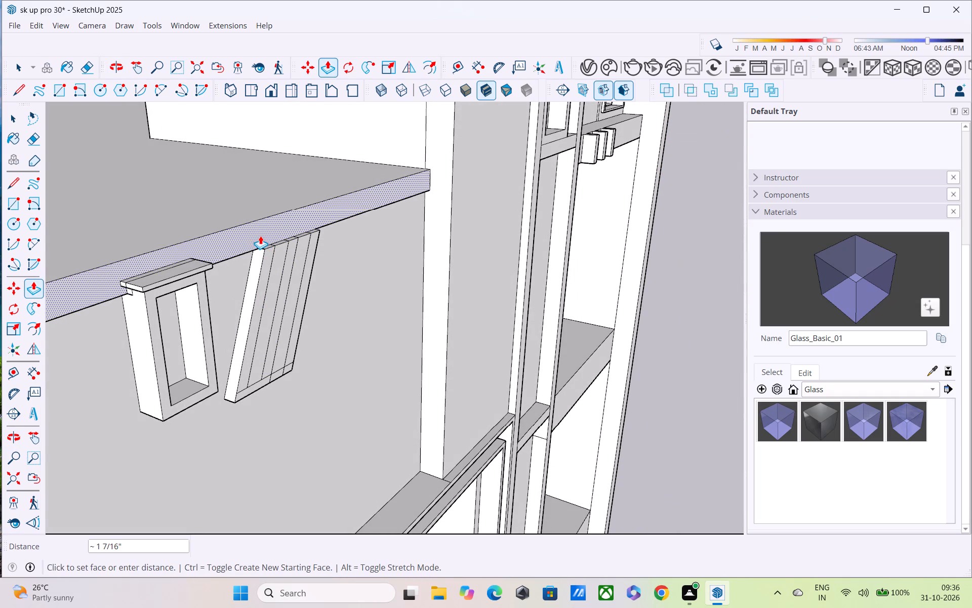
left_click(260, 236)
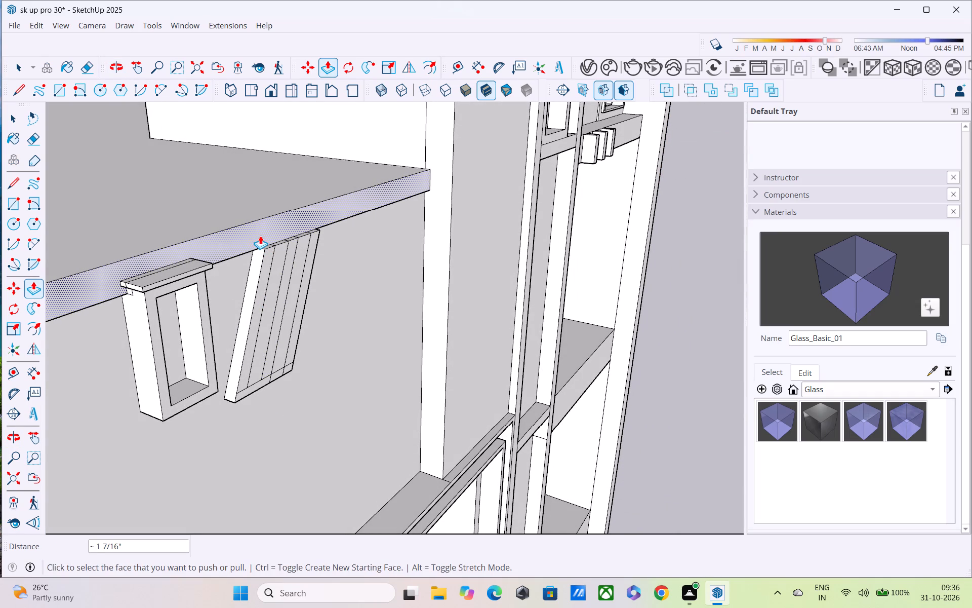
Push the two gap strips between the three slanted bars back about 1 7/16".
scroll(279, 271, "up", 1)
middle_click_drag(239, 313, 146, 235)
scroll(239, 284, "up", 2)
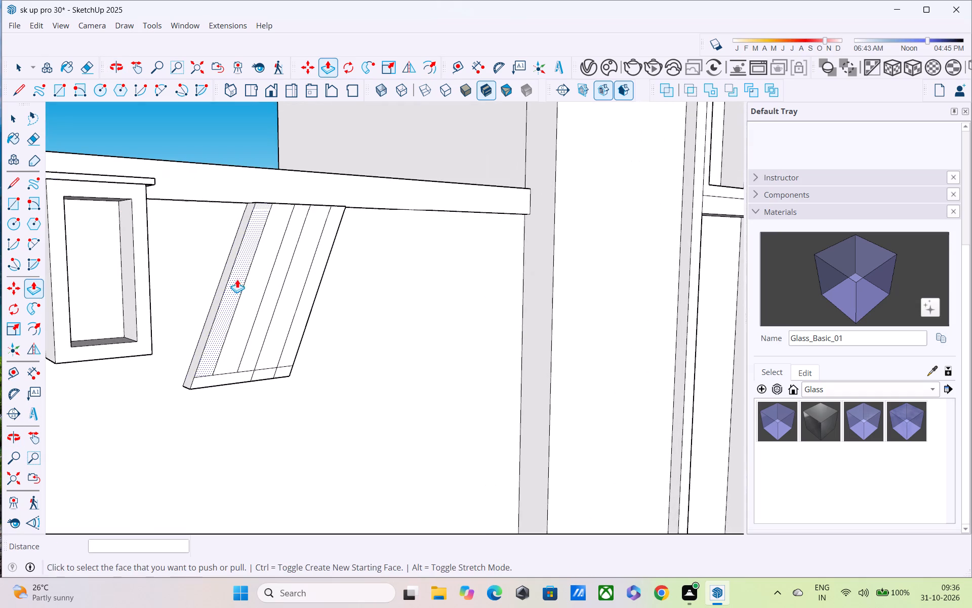
left_click(252, 297)
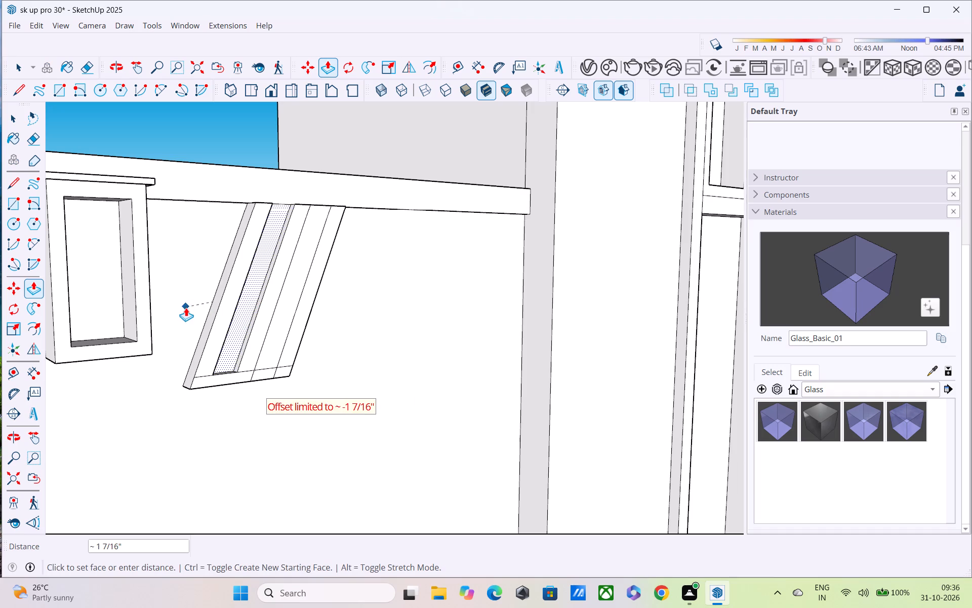
left_click(186, 308)
left_click(280, 317)
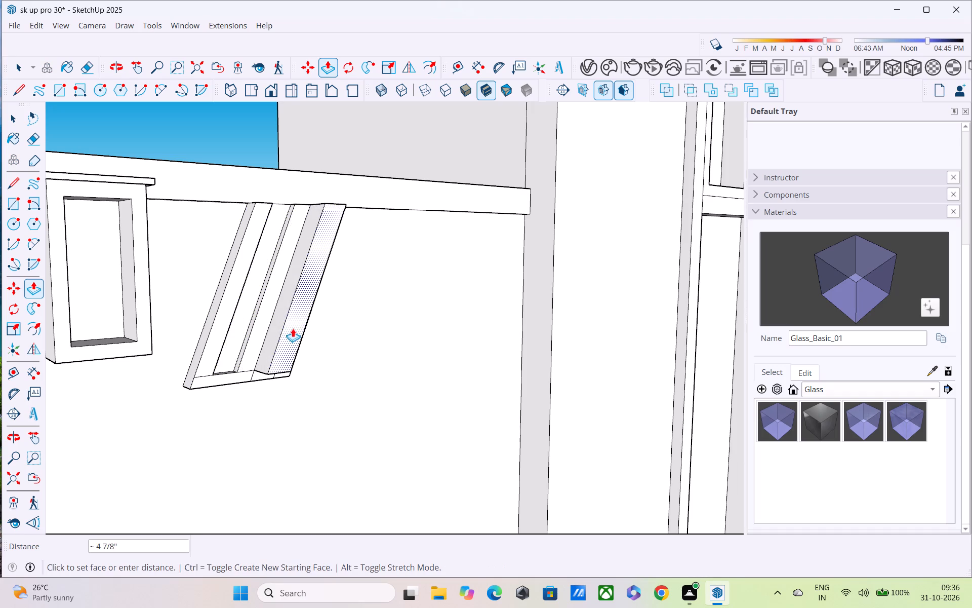
left_click(208, 257)
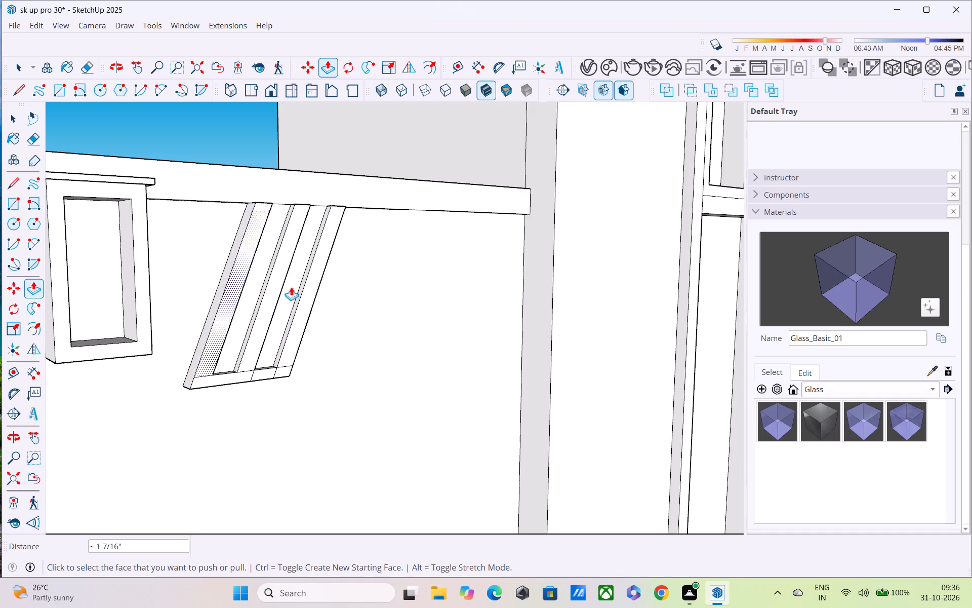
Examine the slanted bars, their recessed gaps and their upper ends against the projecting band from several angles.
middle_click_drag(320, 290, 186, 359)
scroll(277, 272, "up", 2)
middle_click_drag(283, 257, 266, 373)
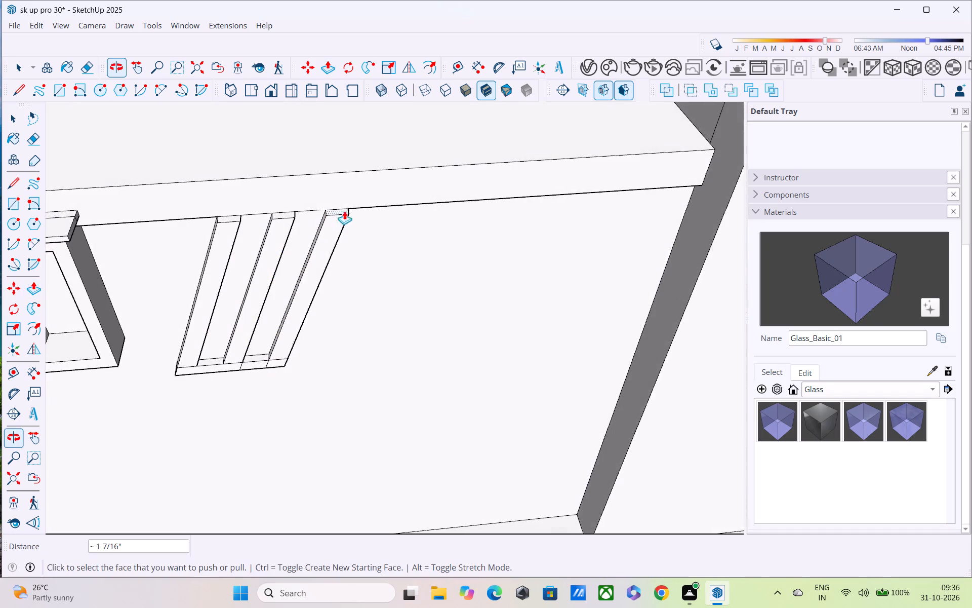
scroll(347, 199, "up", 2)
middle_click_drag(341, 211, 251, 175)
scroll(250, 173, "down", 4)
middle_click_drag(259, 198, 362, 279)
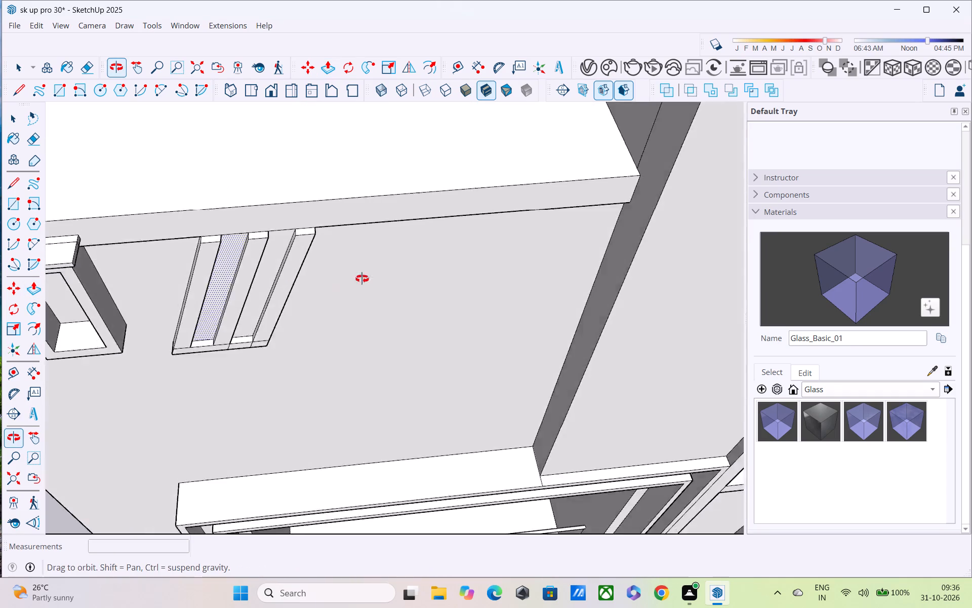
middle_click_drag(362, 279, 451, 196)
scroll(450, 189, "down", 4)
middle_click_drag(434, 215, 353, 314)
scroll(345, 311, "up", 4)
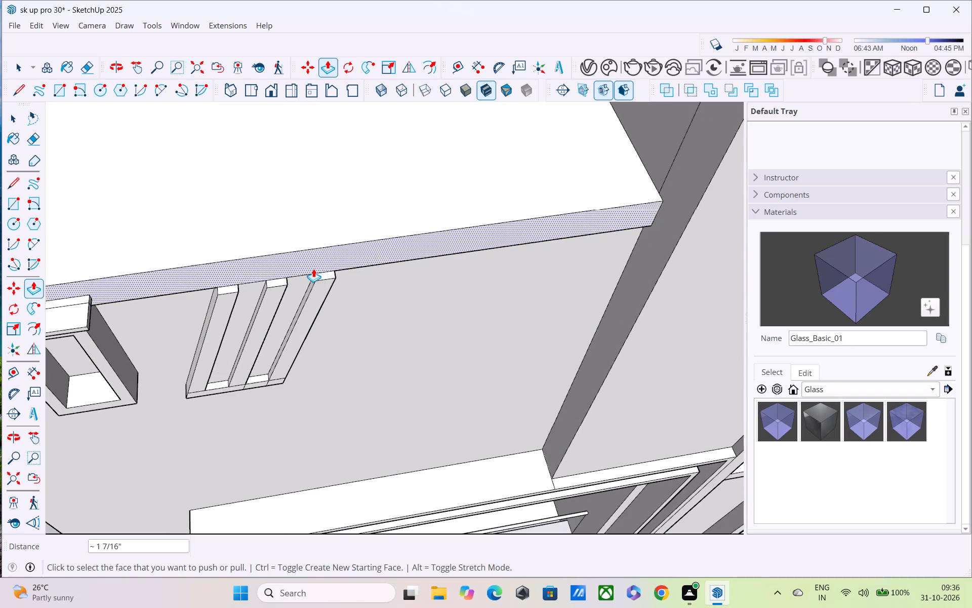
scroll(317, 275, "down", 10)
middle_click_drag(320, 283, 317, 223)
scroll(317, 223, "down", 4)
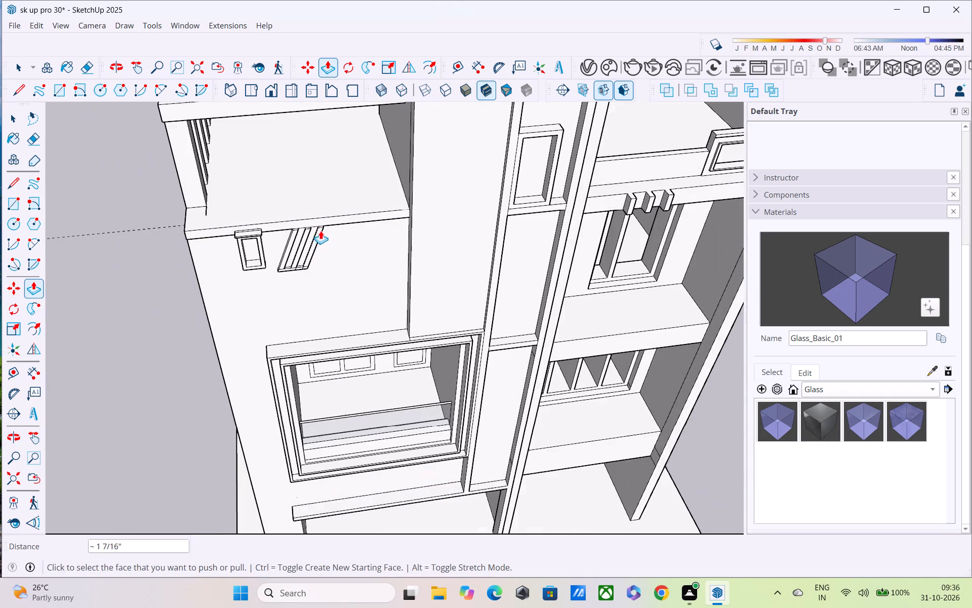
scroll(321, 235, "down", 1)
middle_click_drag(321, 235, 439, 199)
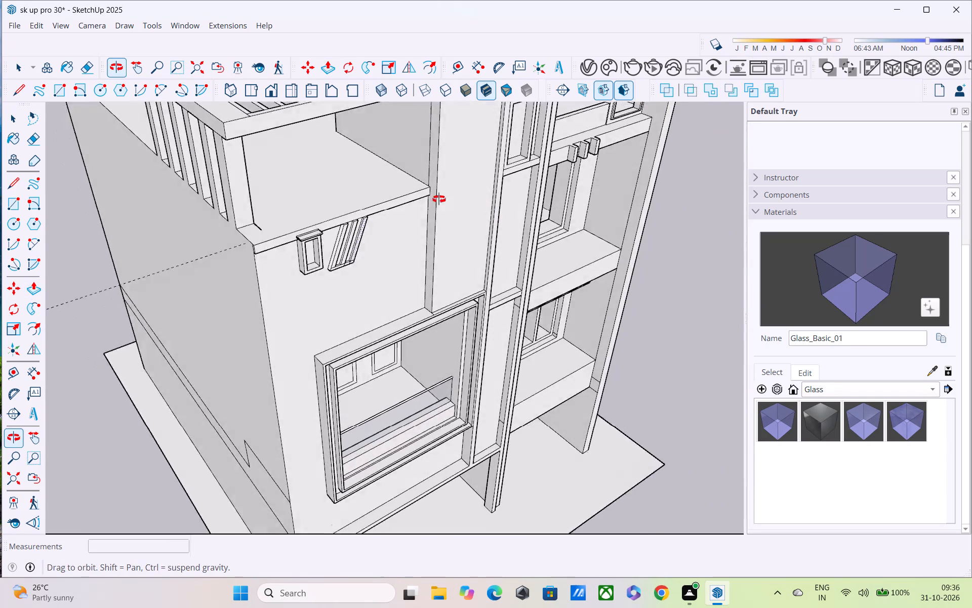
middle_click_drag(439, 199, 322, 217)
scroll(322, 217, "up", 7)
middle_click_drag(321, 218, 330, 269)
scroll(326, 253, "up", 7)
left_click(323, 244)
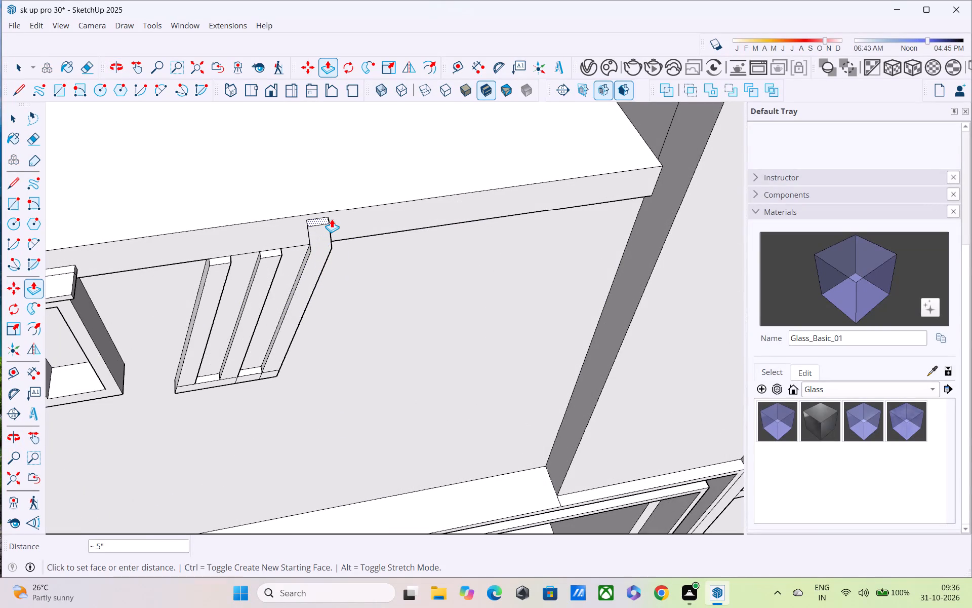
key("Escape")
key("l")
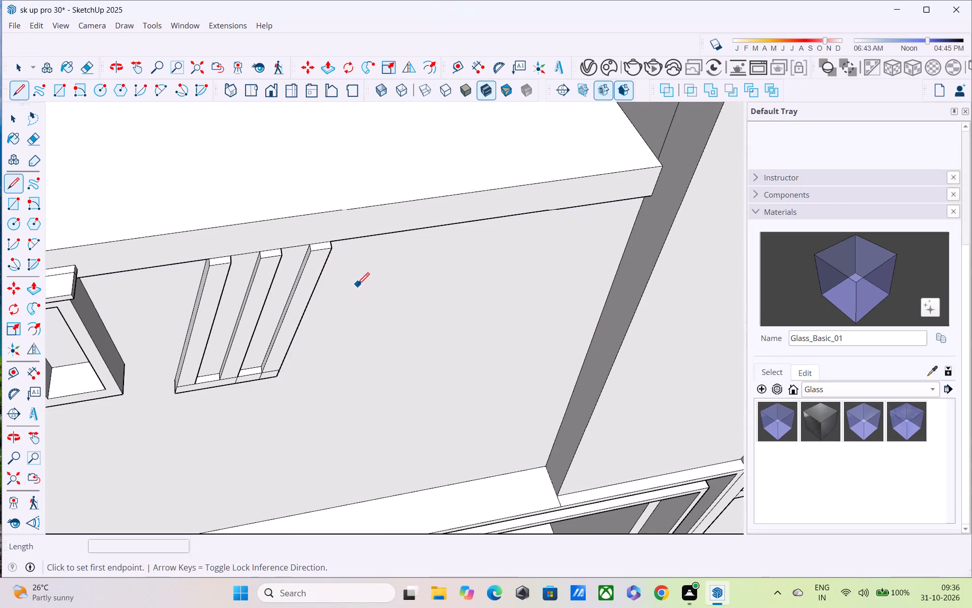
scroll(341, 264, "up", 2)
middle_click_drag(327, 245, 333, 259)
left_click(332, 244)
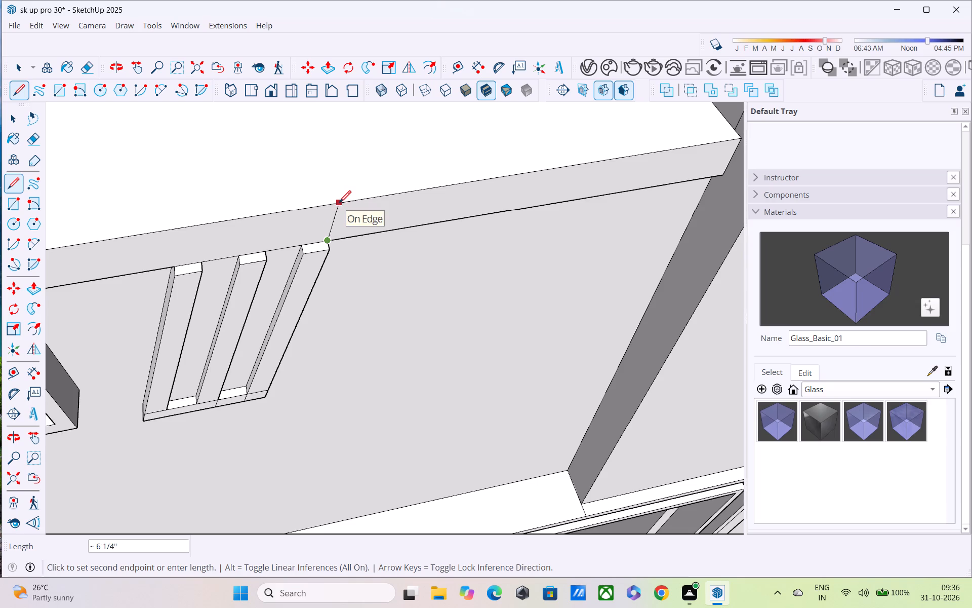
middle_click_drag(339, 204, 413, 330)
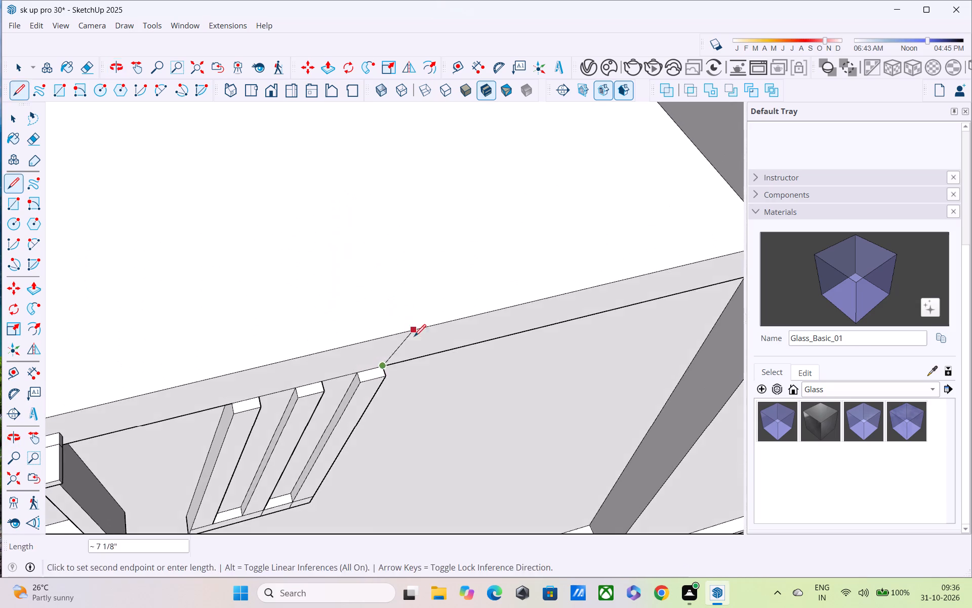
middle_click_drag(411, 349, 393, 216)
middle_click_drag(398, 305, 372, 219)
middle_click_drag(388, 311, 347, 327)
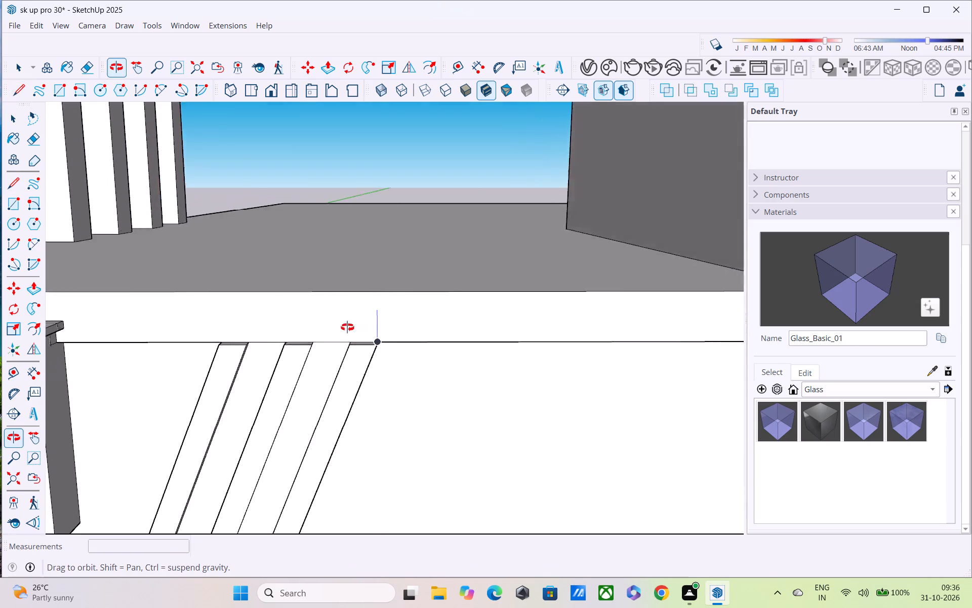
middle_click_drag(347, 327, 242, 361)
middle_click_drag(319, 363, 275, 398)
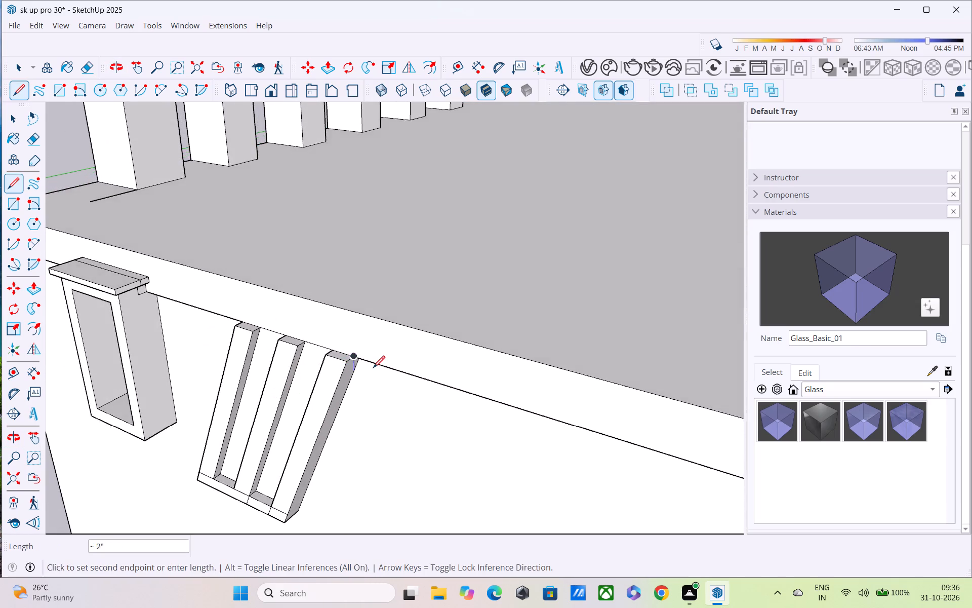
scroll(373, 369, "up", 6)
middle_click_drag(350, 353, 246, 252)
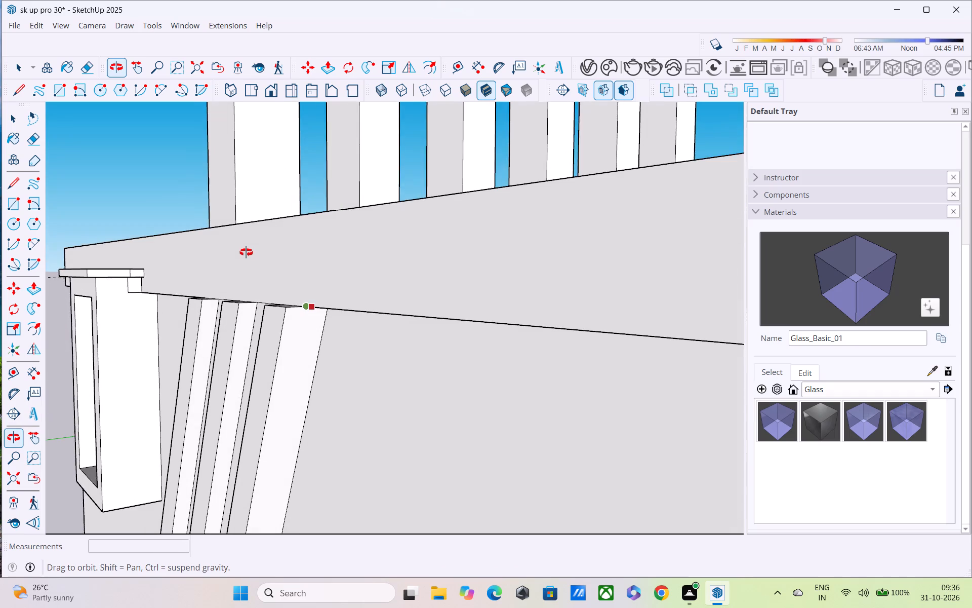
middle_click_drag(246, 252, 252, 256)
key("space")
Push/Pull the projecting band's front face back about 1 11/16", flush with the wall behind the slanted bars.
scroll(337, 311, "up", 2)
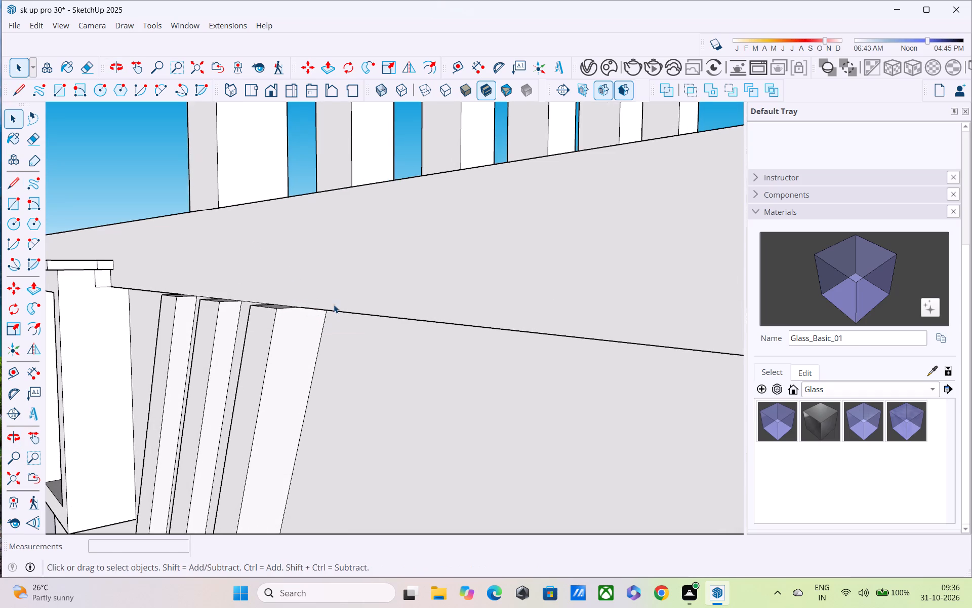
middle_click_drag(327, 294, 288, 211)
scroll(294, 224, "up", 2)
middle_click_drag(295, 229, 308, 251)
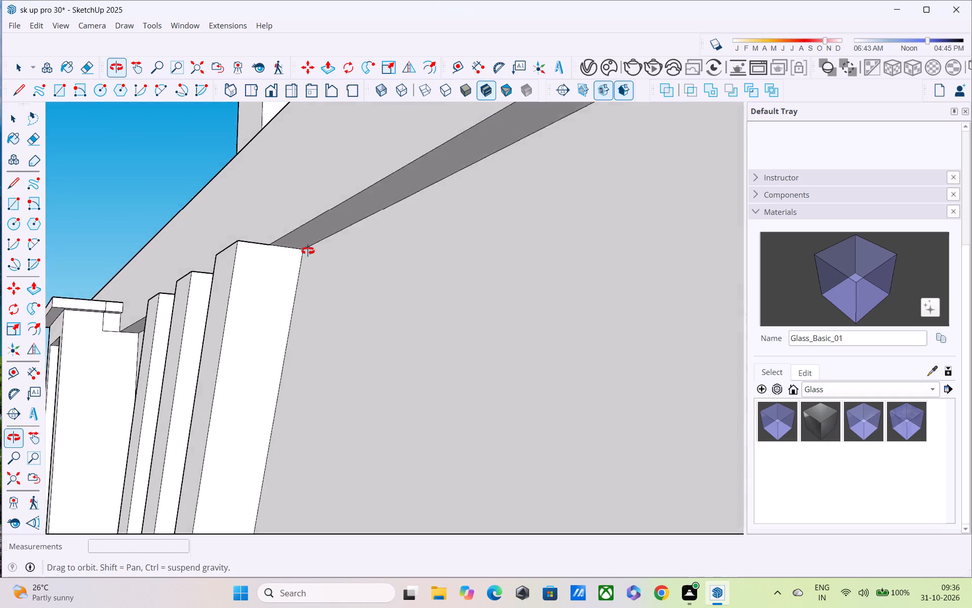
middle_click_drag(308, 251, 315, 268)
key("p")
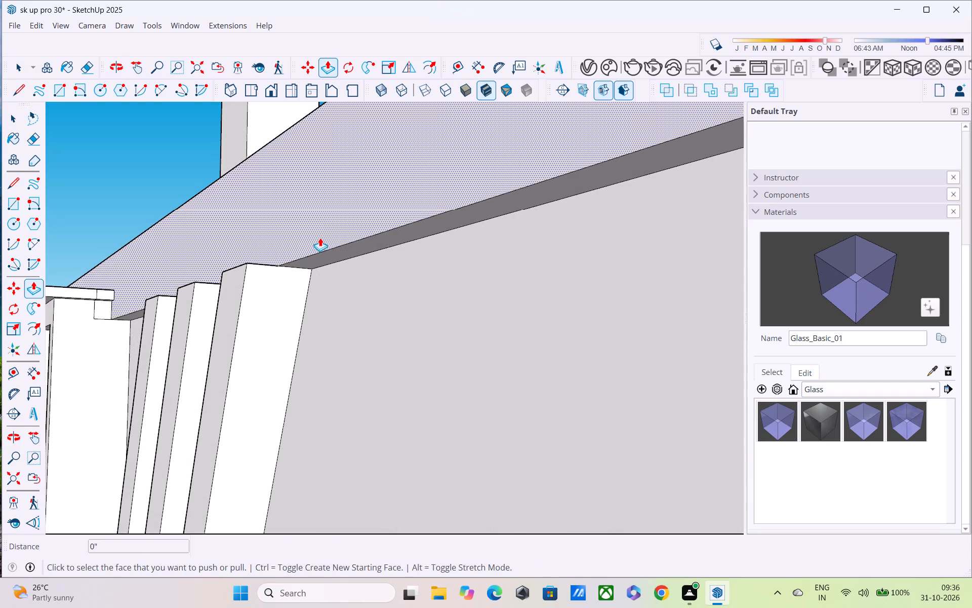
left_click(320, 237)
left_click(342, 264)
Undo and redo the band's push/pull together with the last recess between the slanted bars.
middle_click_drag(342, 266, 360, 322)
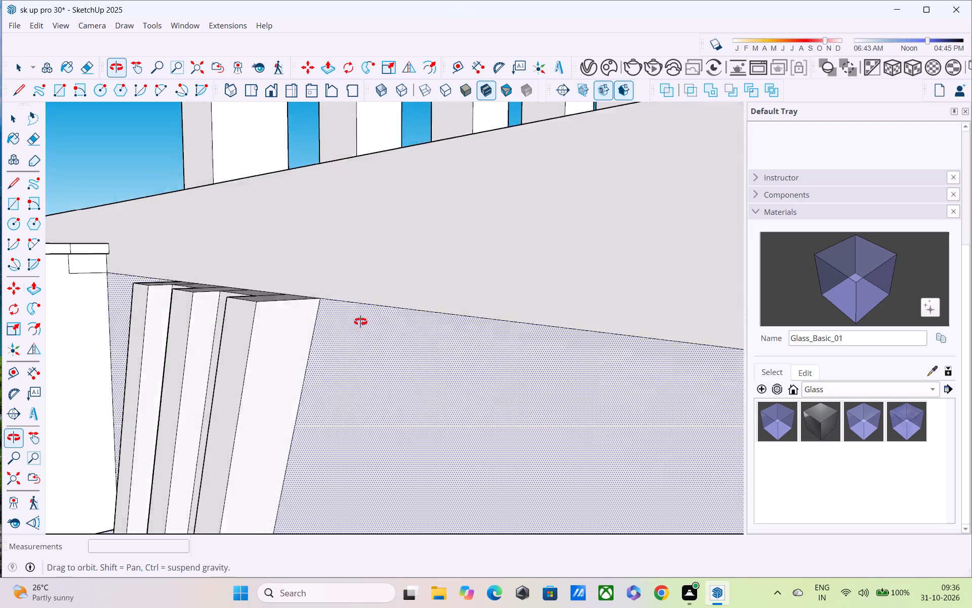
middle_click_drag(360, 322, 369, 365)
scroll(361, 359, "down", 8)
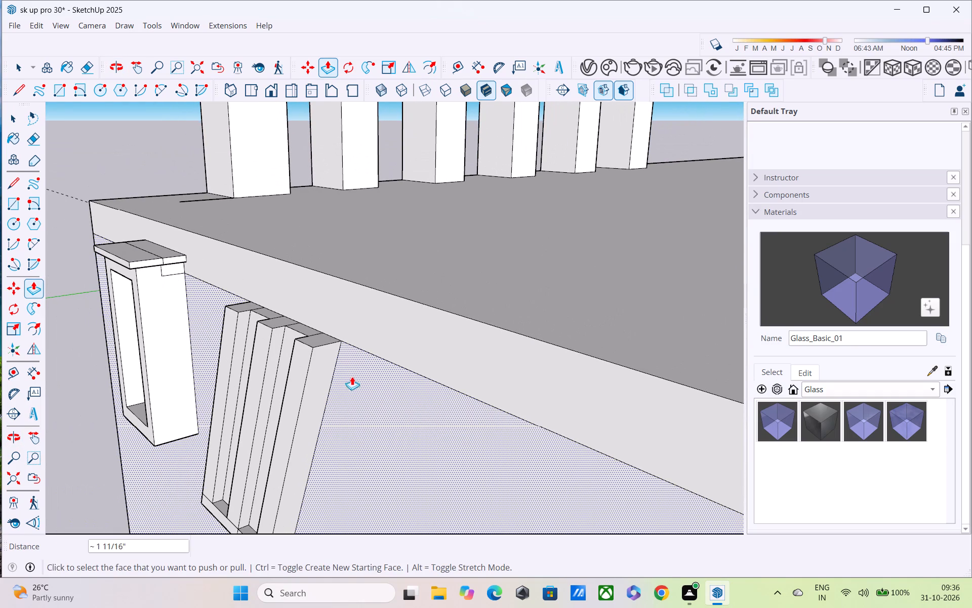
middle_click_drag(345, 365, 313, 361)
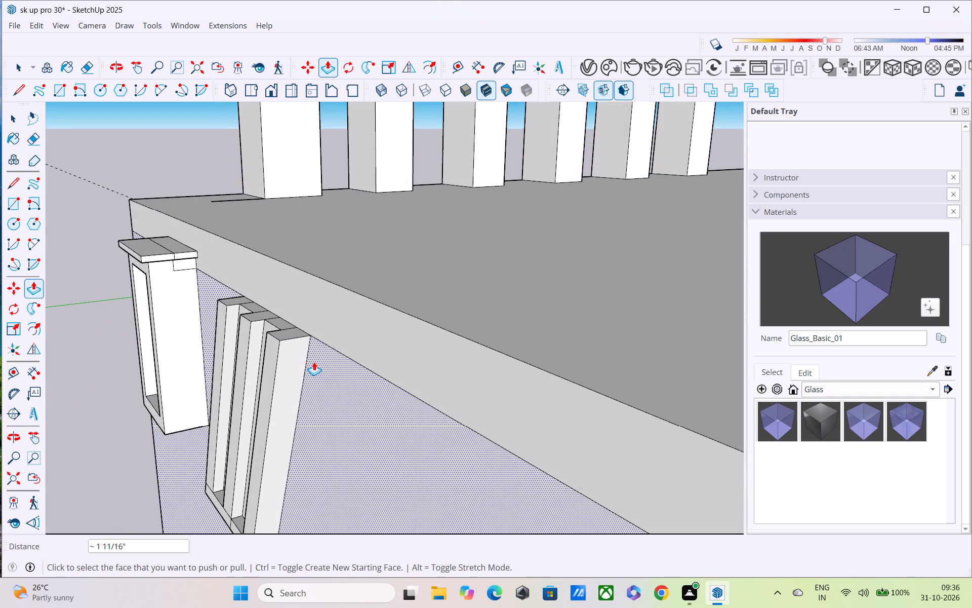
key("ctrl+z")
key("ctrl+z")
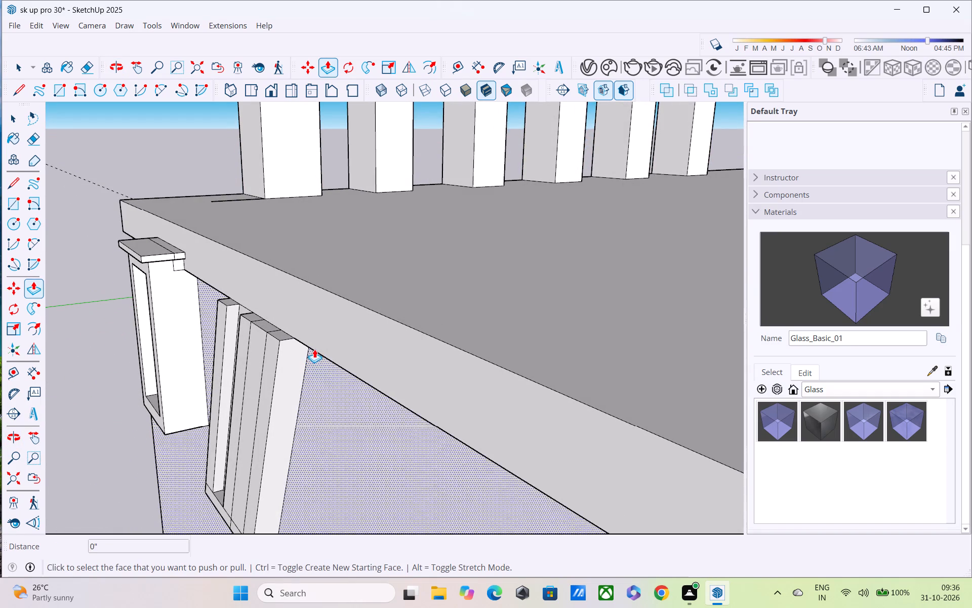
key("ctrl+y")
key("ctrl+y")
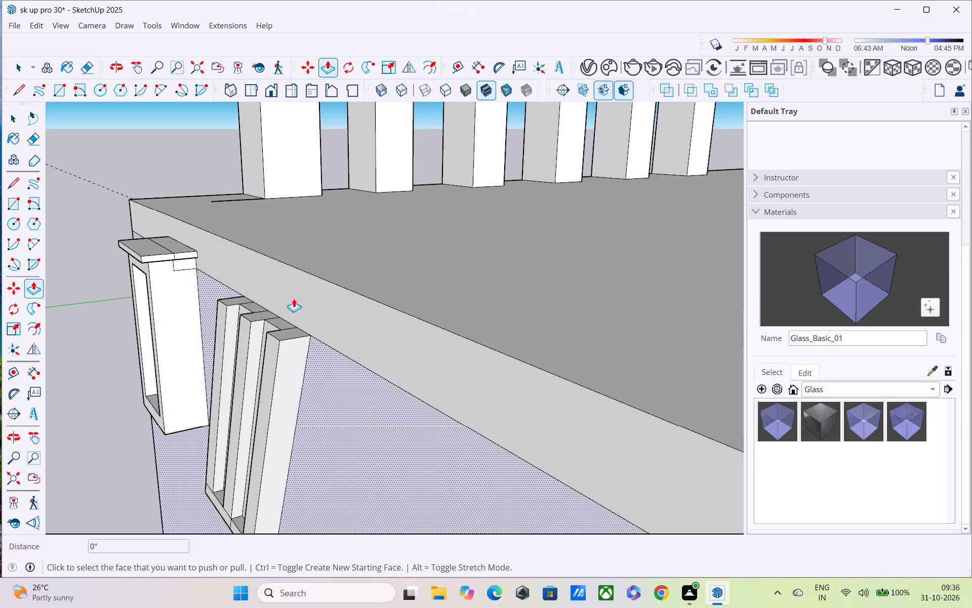
Examine the slanted bars' upper ends and the pushed-back band up close and across the whole front facade.
middle_click_drag(290, 285, 354, 327)
scroll(353, 422, "up", 2)
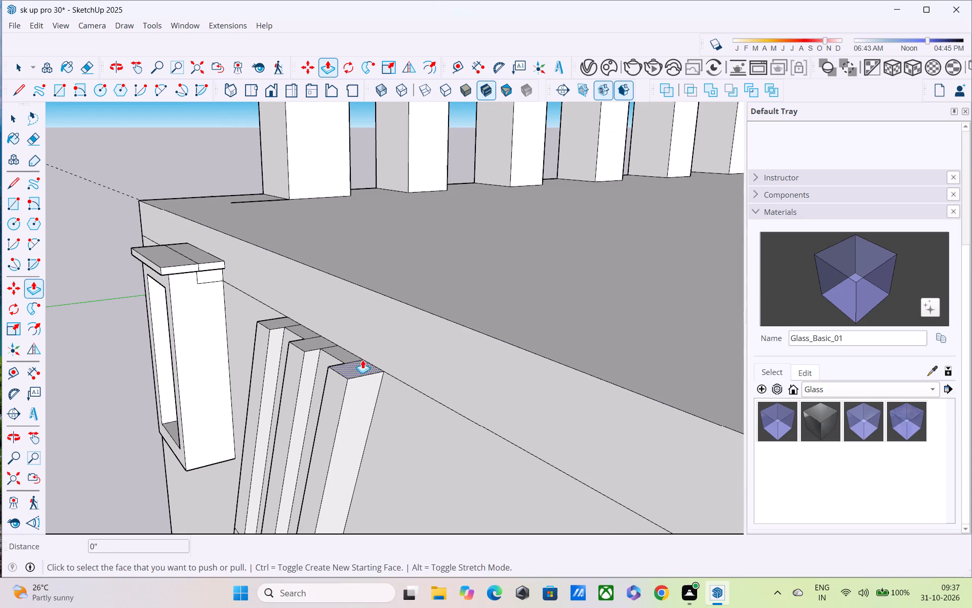
key("l")
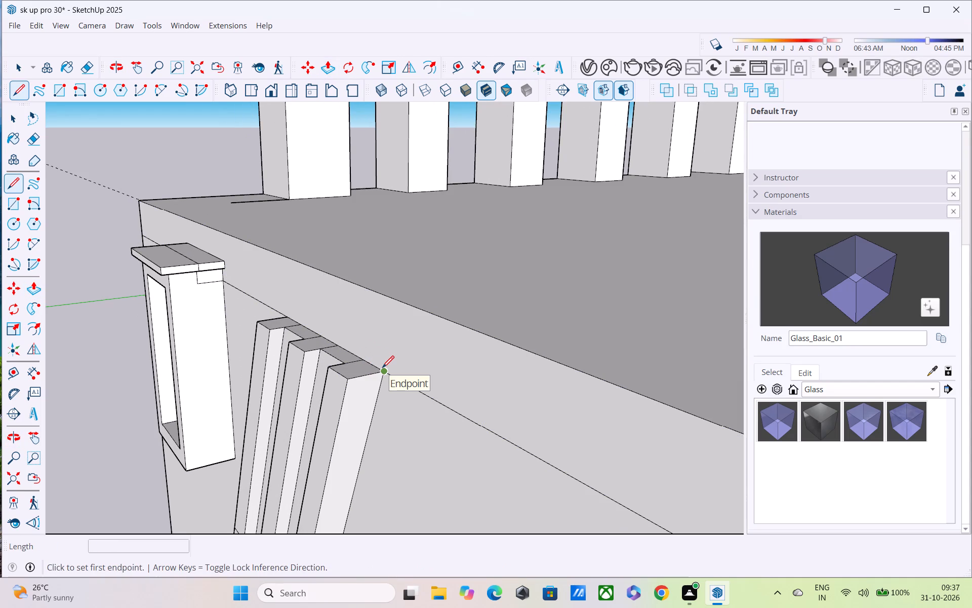
middle_click_drag(391, 346, 451, 275)
middle_click_drag(361, 365, 501, 363)
scroll(501, 363, "down", 20)
middle_click_drag(490, 388, 582, 391)
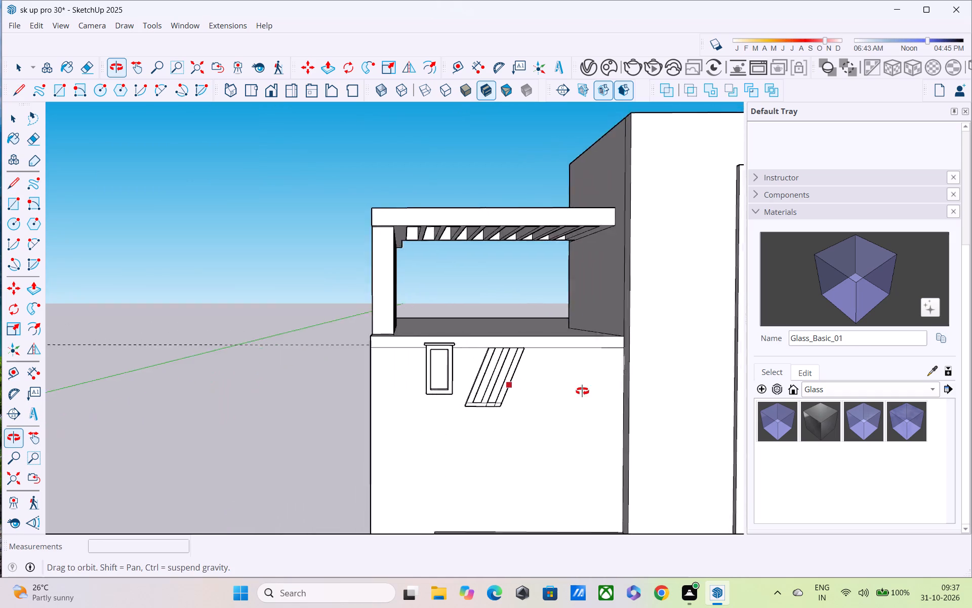
middle_click_drag(582, 391, 785, 363)
scroll(543, 403, "up", 2)
middle_click_drag(537, 372, 442, 390)
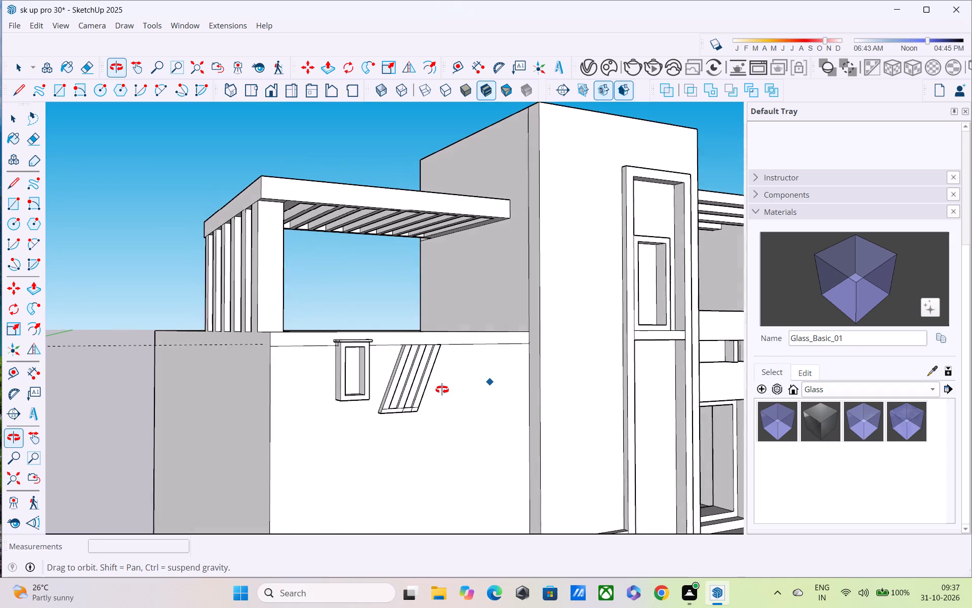
middle_click_drag(442, 390, 439, 390)
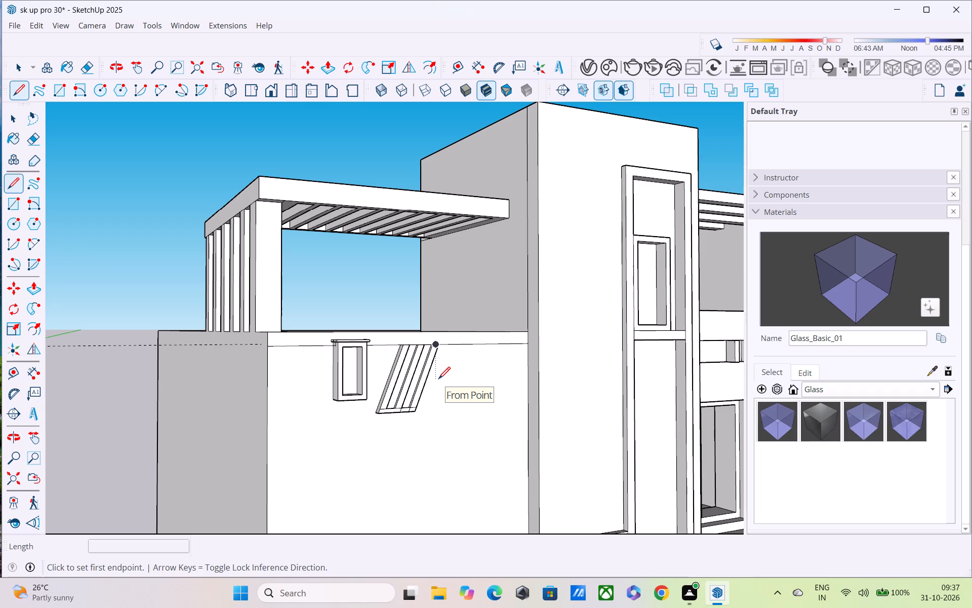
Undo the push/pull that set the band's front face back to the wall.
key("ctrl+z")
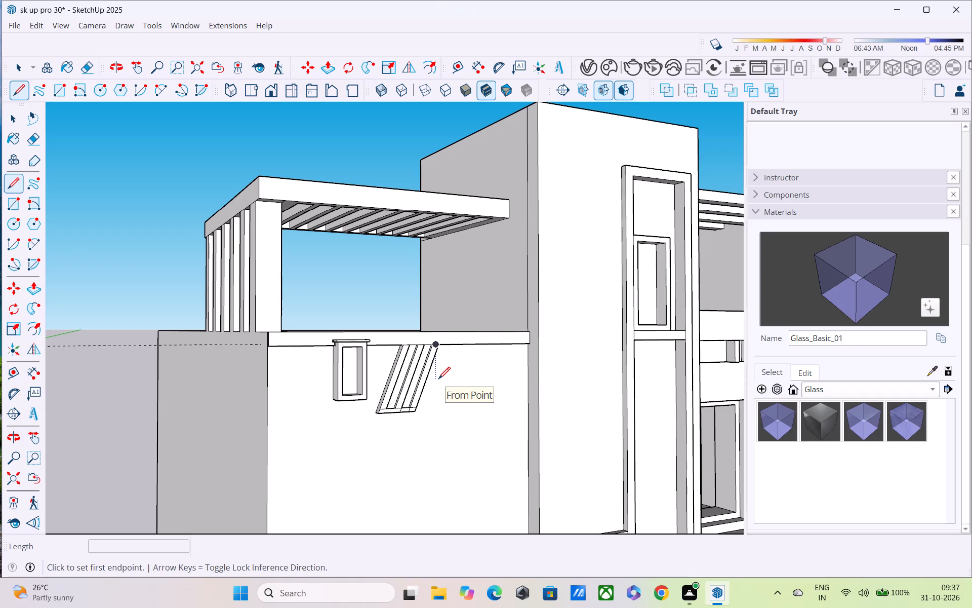
Draw a line about 3 3/16" long across the third slanted bar's upper end, along the projecting band's lower edge.
middle_click_drag(424, 377, 433, 492)
scroll(439, 433, "up", 3)
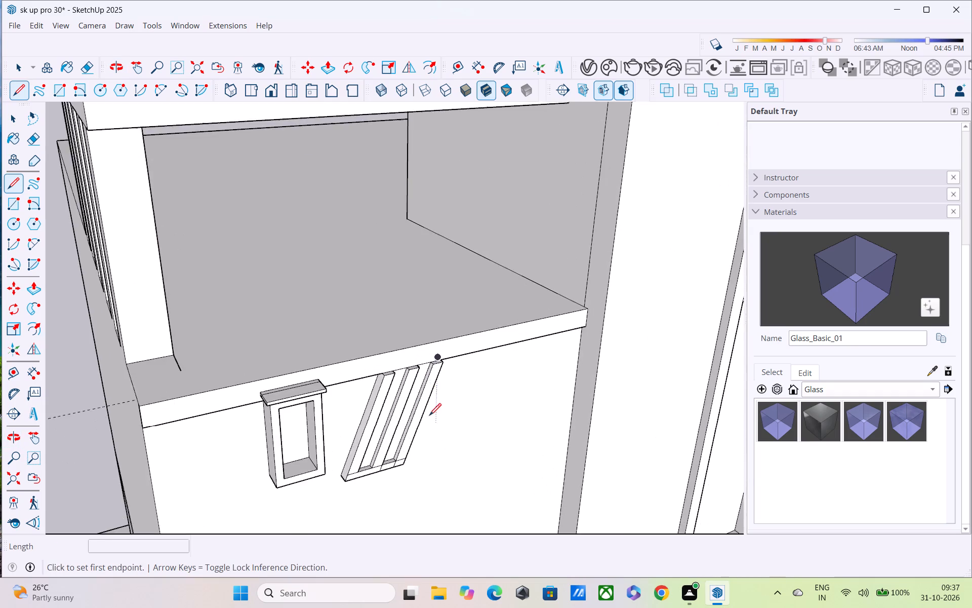
scroll(429, 416, "up", 12)
left_click(443, 341)
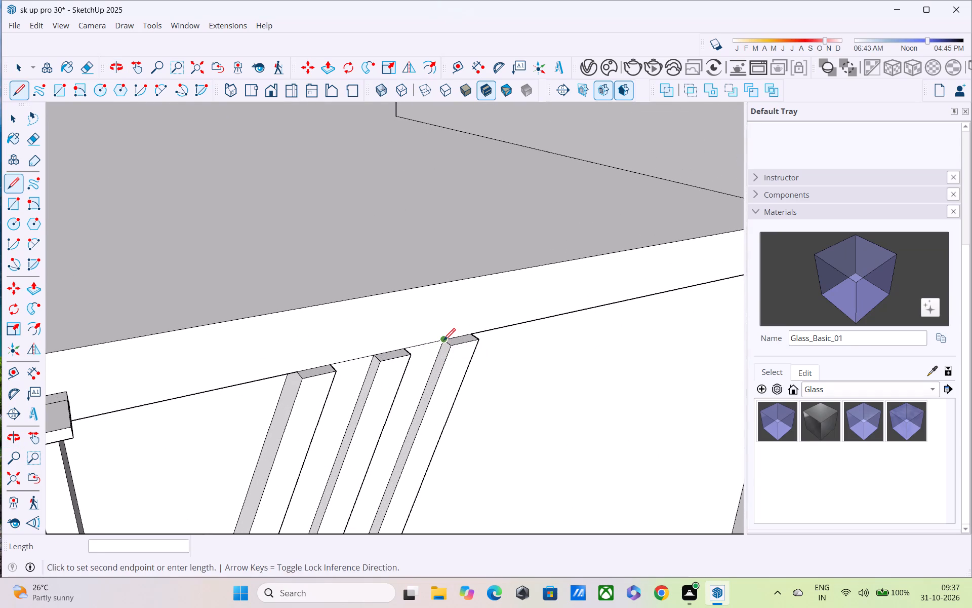
left_click(468, 335)
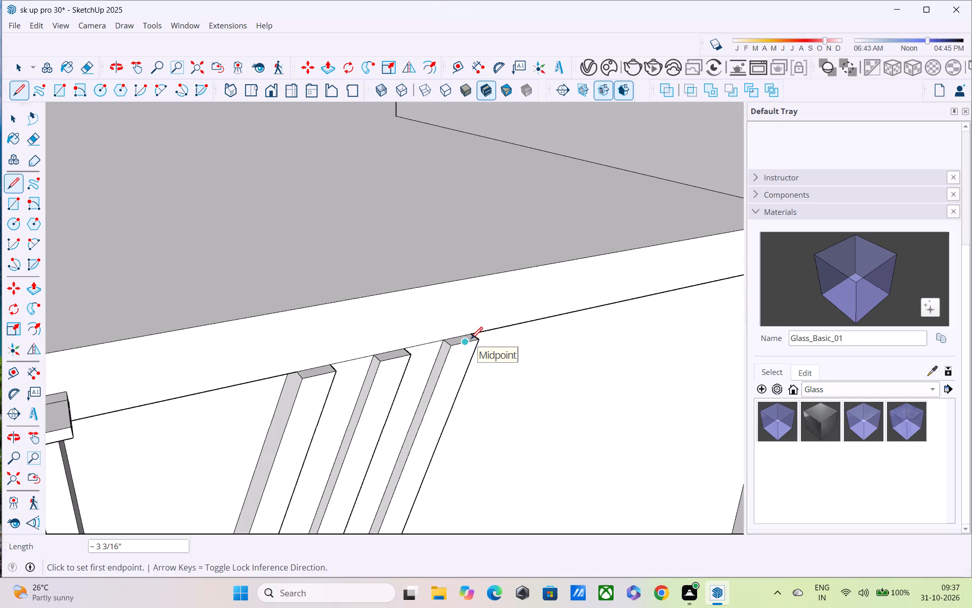
key("space")
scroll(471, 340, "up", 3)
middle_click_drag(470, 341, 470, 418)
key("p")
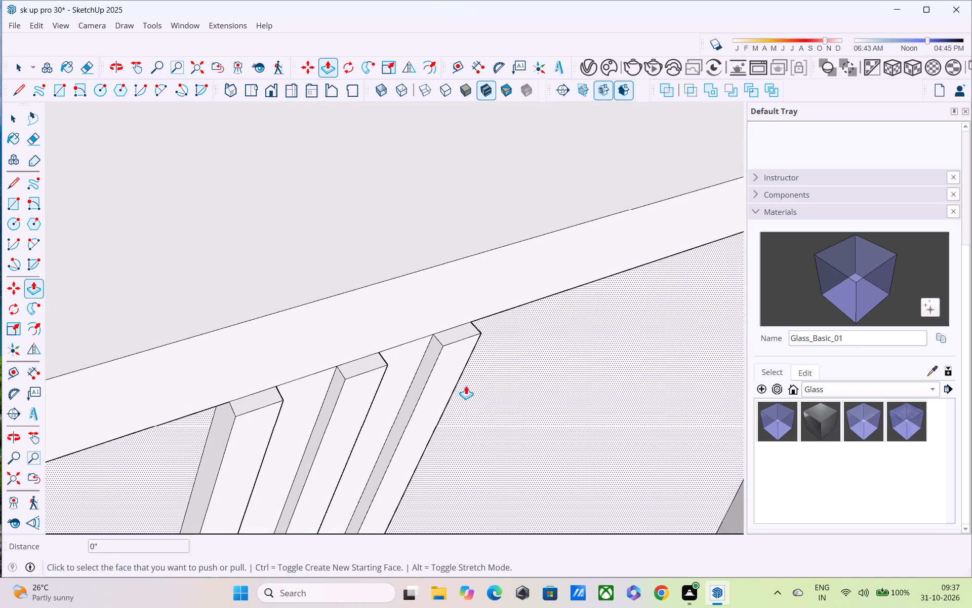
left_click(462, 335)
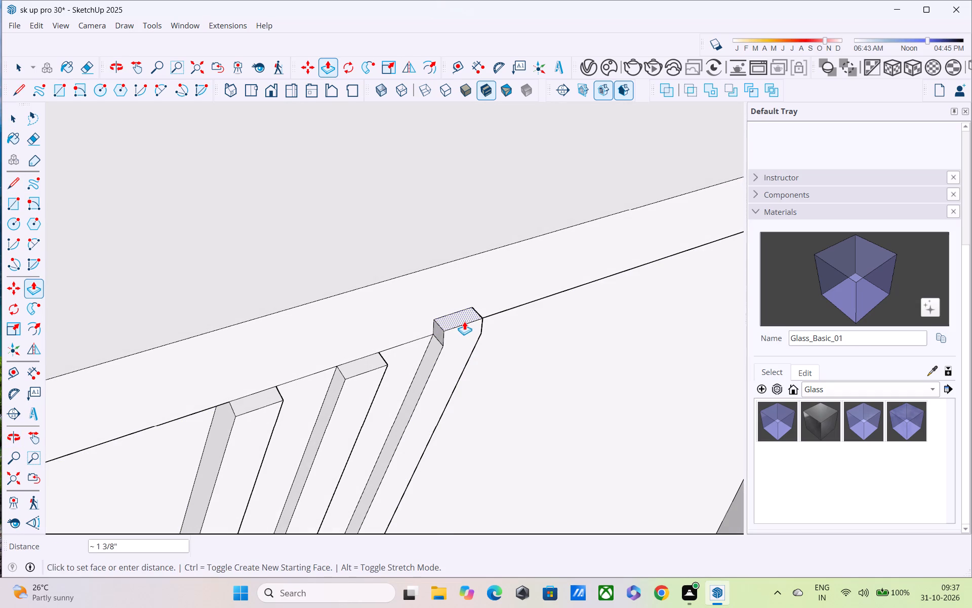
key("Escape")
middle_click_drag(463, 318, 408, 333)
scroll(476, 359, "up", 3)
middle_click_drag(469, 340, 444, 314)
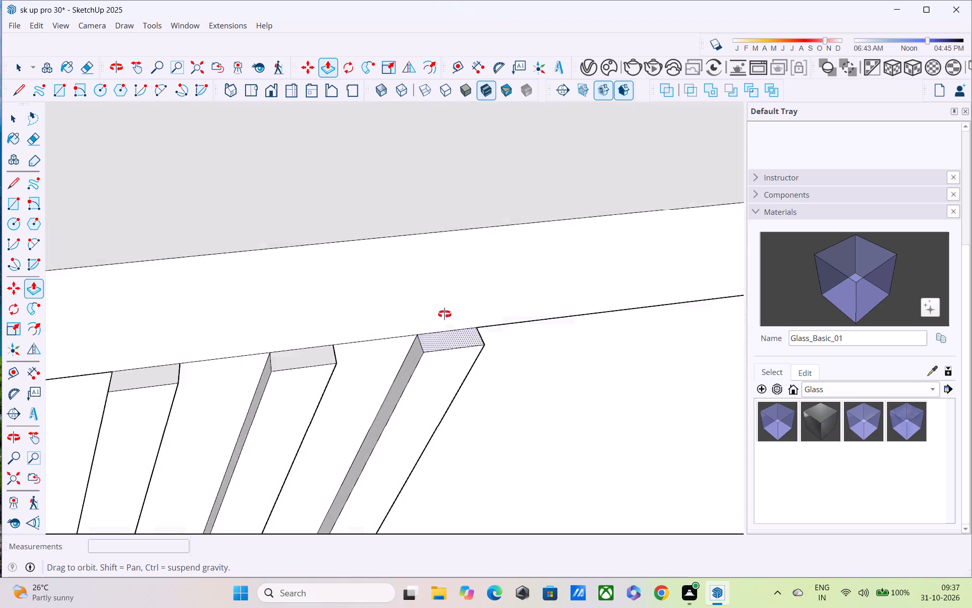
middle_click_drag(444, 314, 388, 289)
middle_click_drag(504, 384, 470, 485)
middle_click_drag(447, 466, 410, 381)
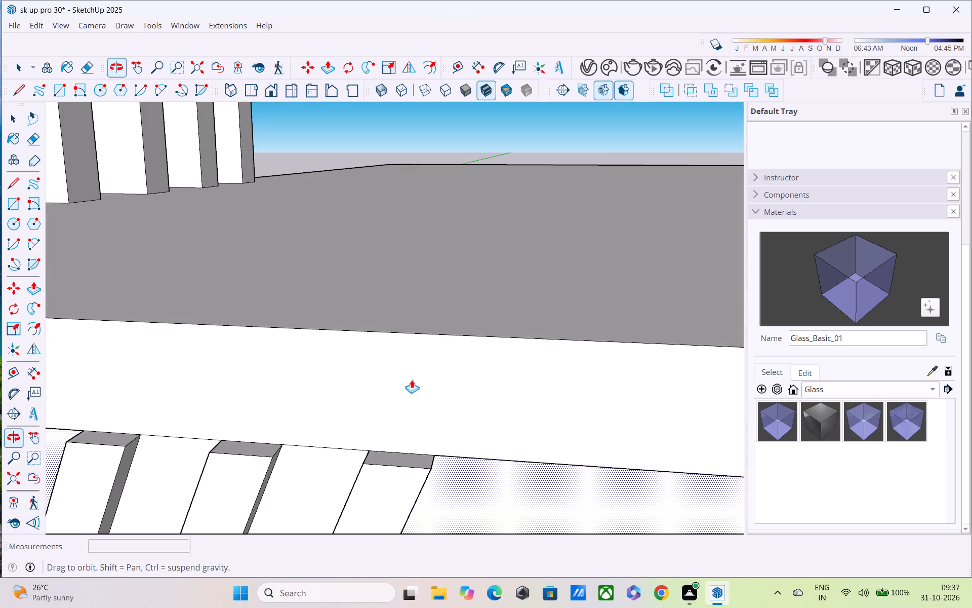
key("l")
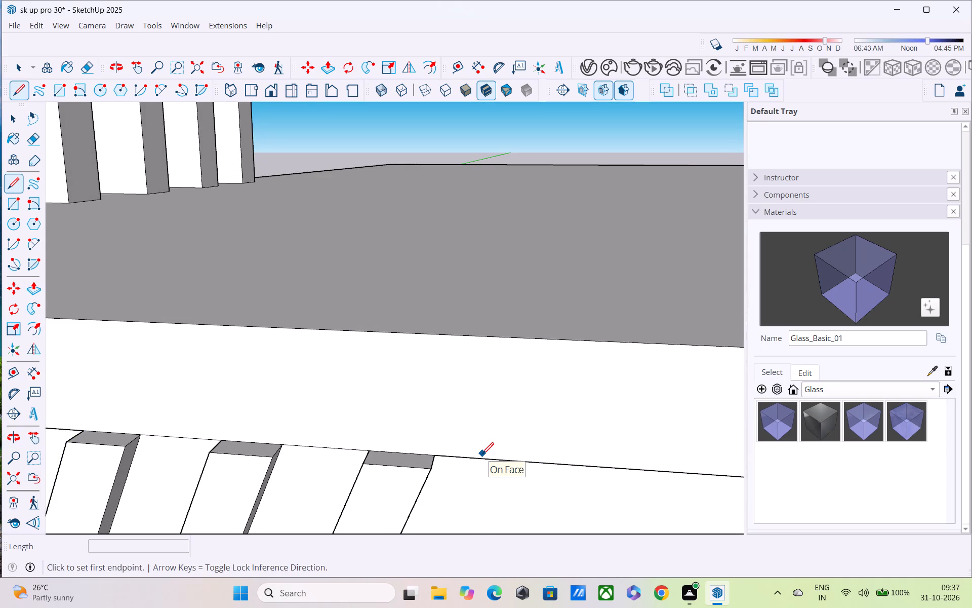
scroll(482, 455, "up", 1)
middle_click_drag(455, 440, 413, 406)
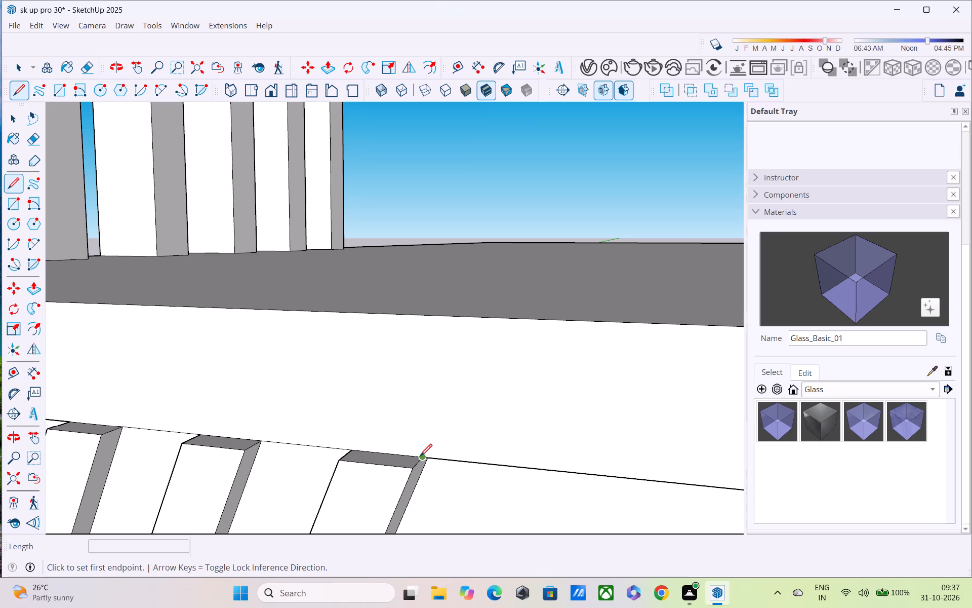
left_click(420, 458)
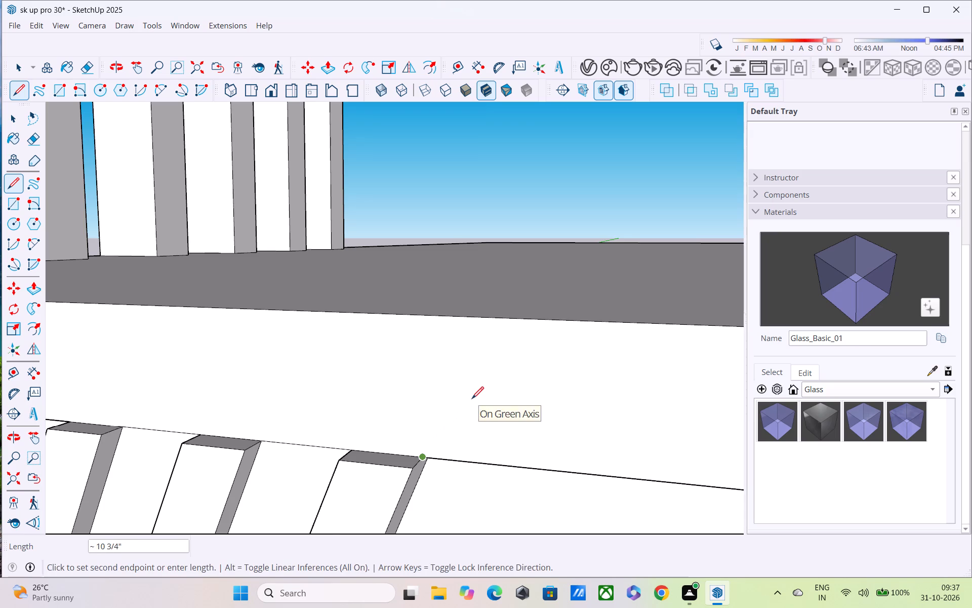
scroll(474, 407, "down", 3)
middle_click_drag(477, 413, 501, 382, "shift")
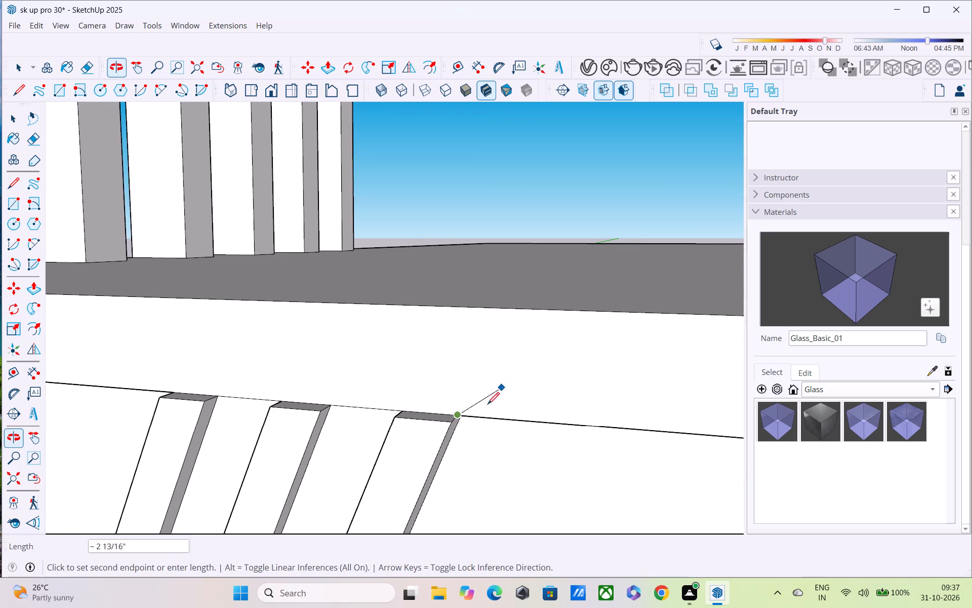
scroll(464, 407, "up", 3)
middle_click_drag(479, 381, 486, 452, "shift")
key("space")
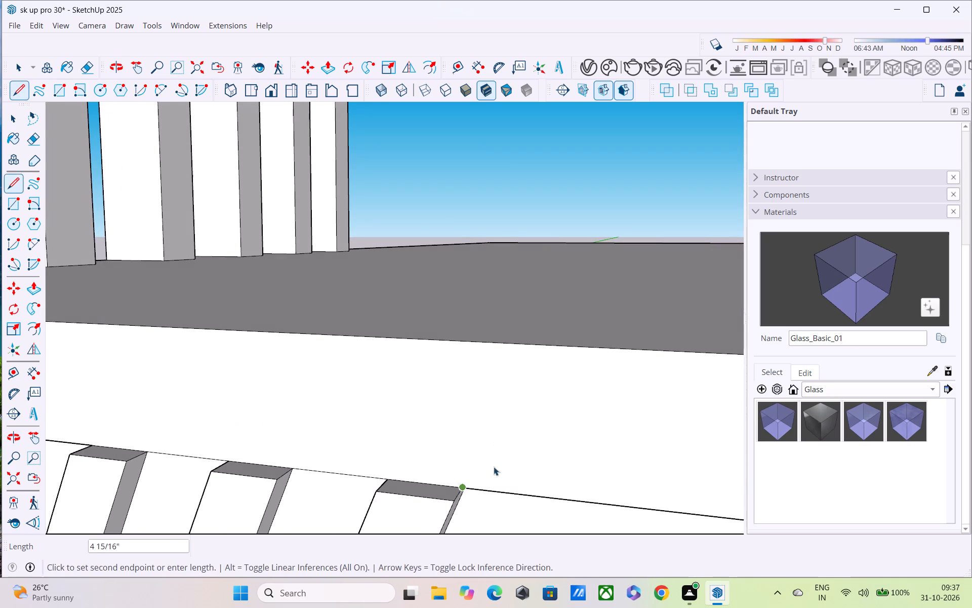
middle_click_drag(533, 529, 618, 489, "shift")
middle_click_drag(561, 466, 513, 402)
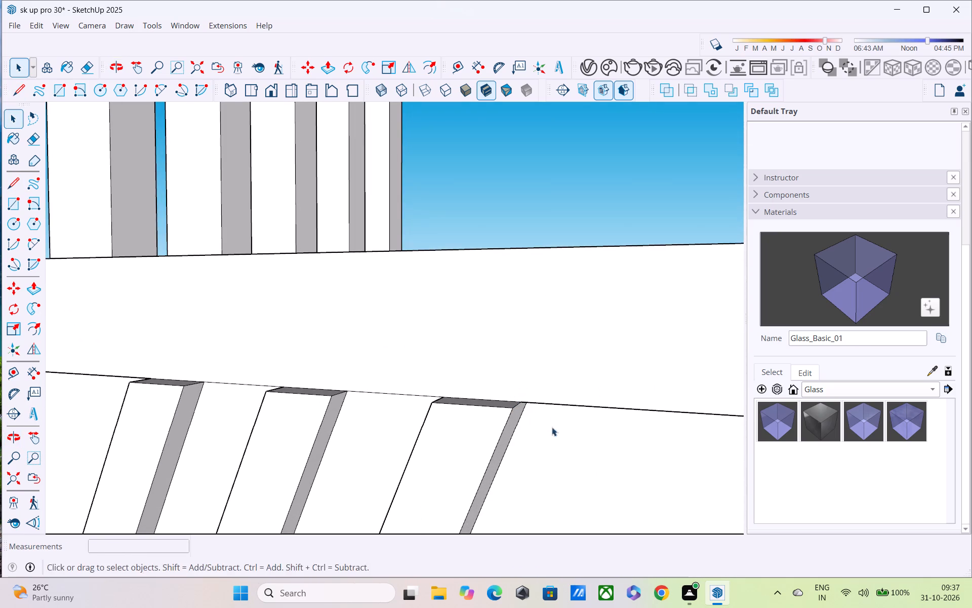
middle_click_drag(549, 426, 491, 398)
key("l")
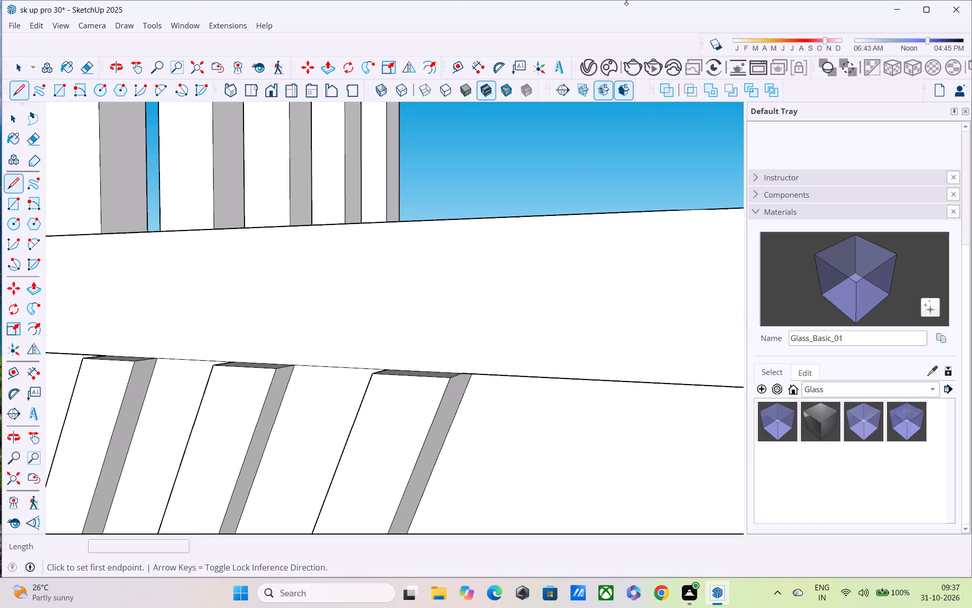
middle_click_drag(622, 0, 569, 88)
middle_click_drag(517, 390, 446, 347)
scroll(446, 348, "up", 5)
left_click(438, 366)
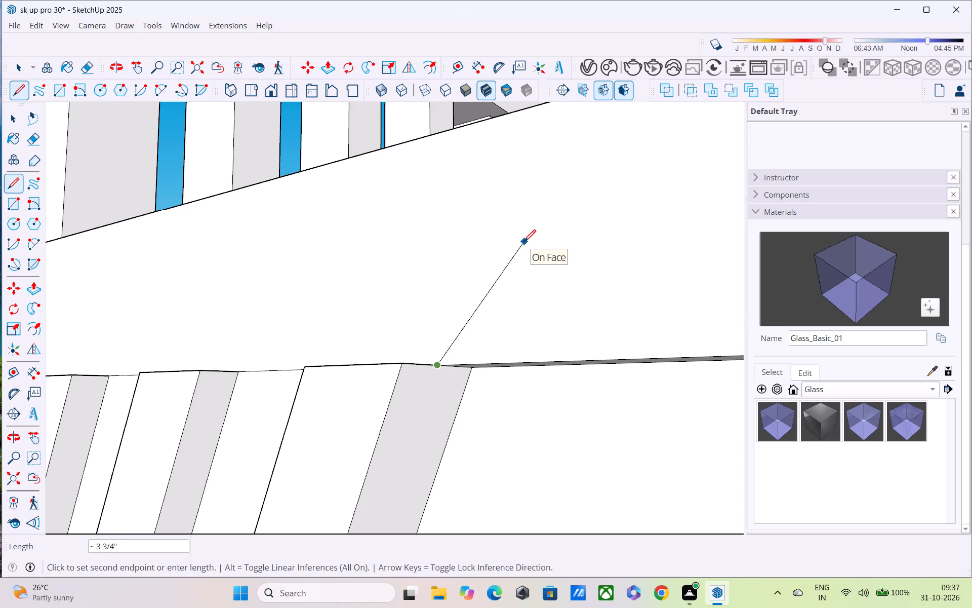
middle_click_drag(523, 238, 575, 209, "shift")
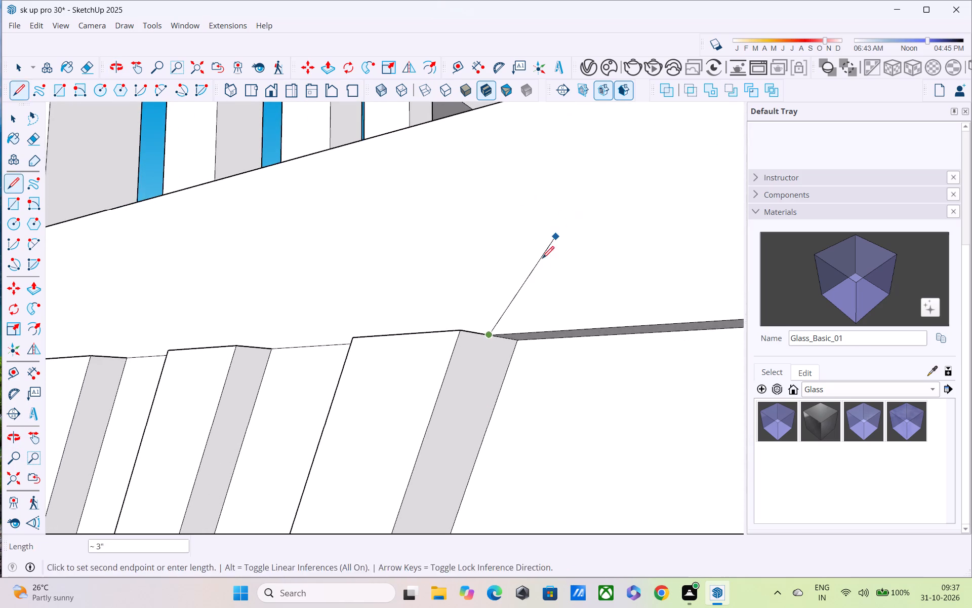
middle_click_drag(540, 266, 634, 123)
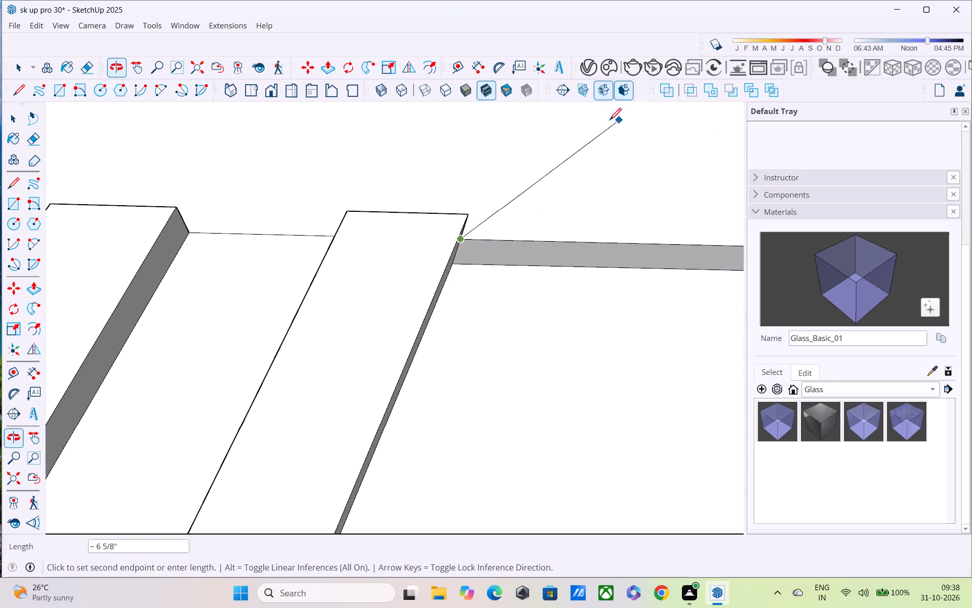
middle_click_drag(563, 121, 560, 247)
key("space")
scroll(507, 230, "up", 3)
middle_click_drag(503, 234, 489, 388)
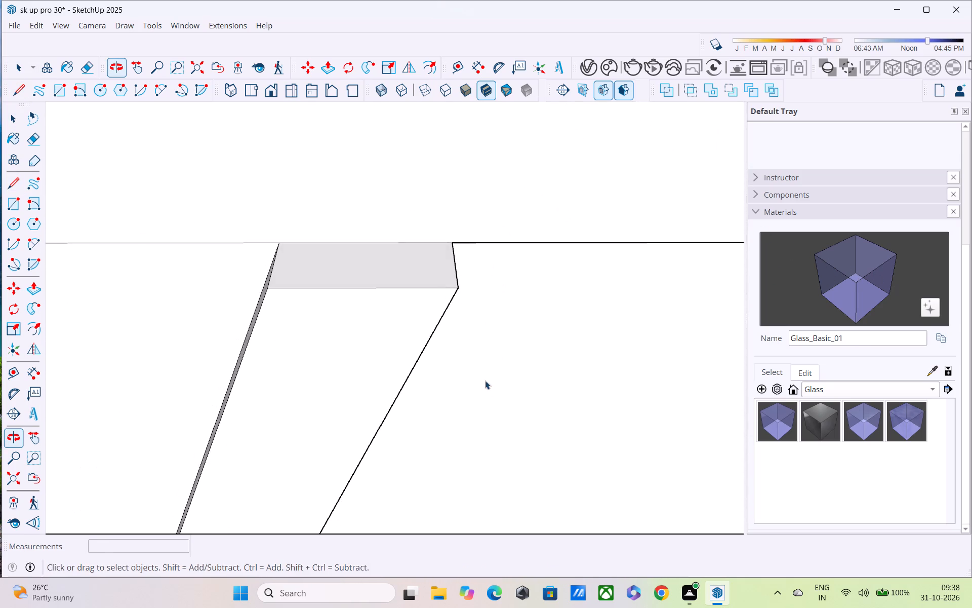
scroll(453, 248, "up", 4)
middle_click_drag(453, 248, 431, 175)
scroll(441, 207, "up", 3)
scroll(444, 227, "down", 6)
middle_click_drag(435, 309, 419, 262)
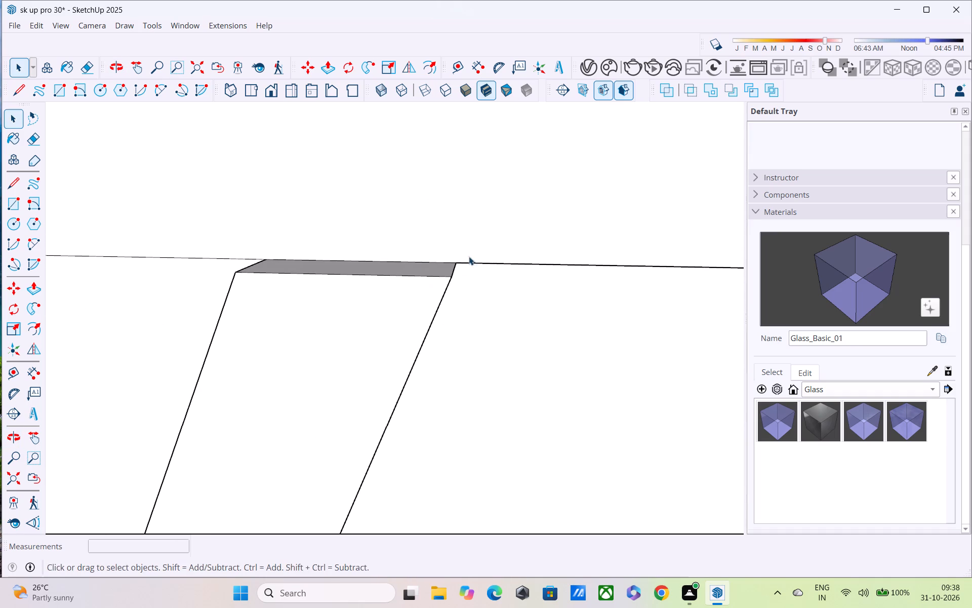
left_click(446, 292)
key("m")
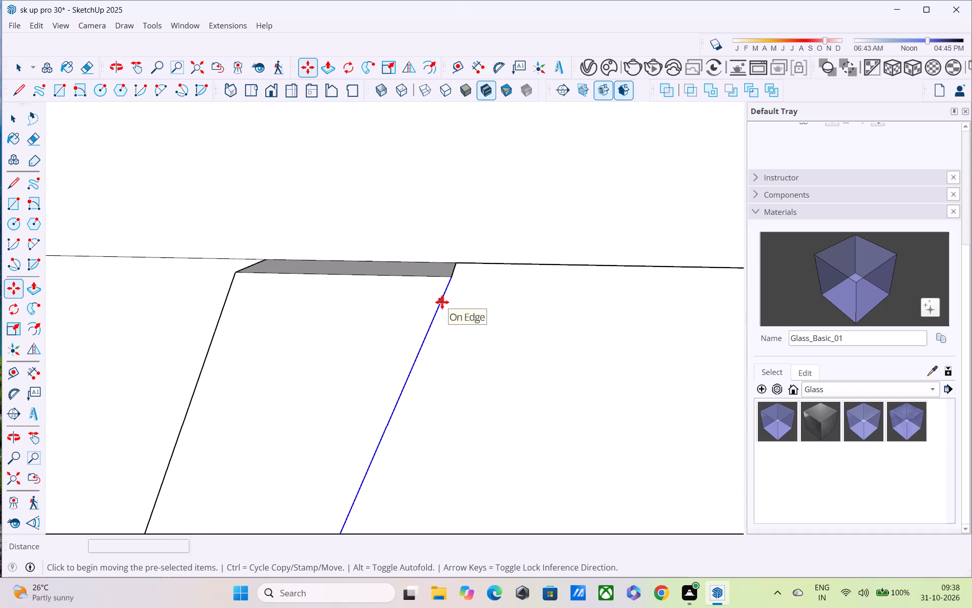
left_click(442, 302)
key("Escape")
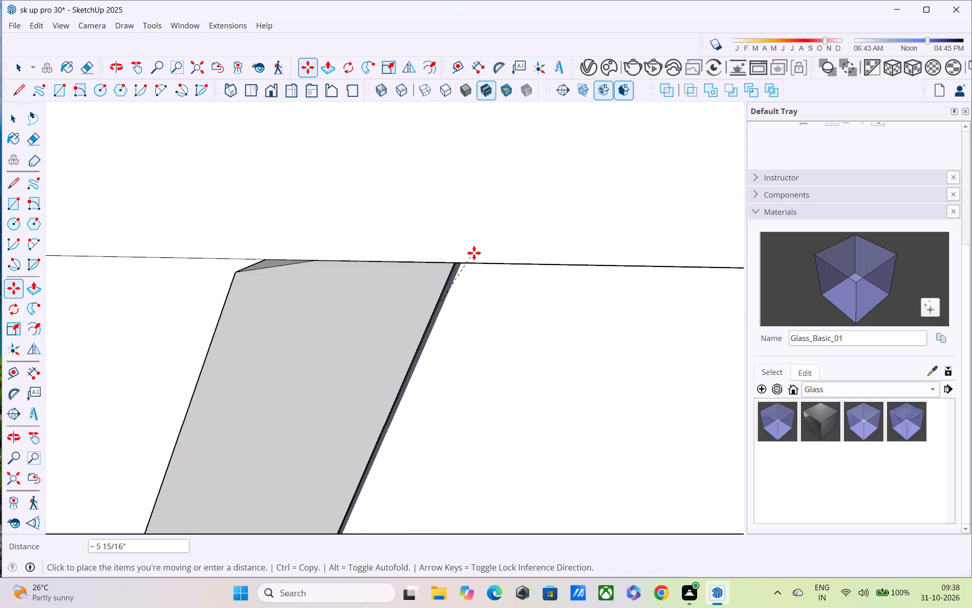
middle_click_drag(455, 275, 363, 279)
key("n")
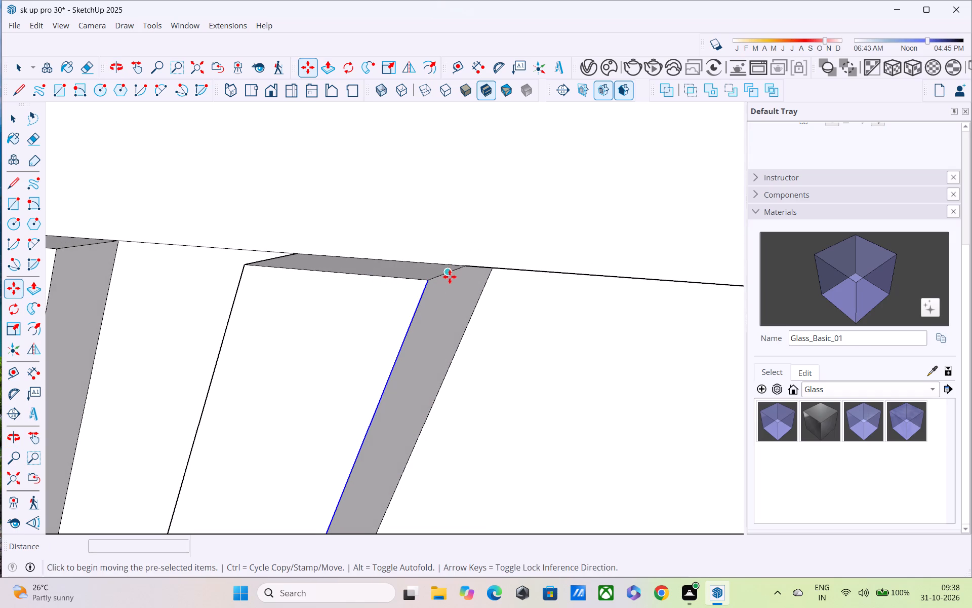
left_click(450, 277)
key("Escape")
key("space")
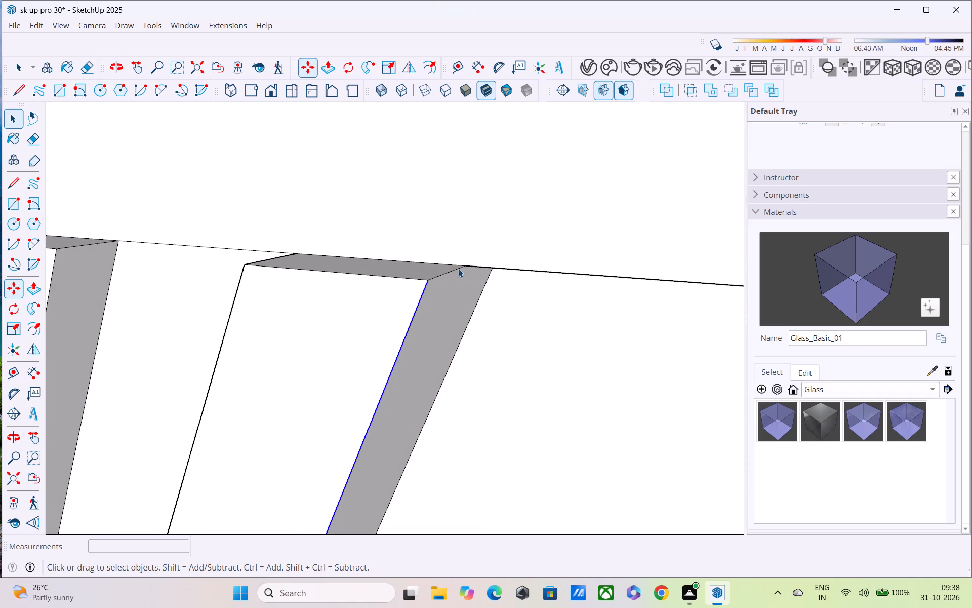
Copy the short depth edge at the third slanted bar's top about 5 13/16" up the band's face, then copy that about 2 15/16" across.
left_click(450, 272)
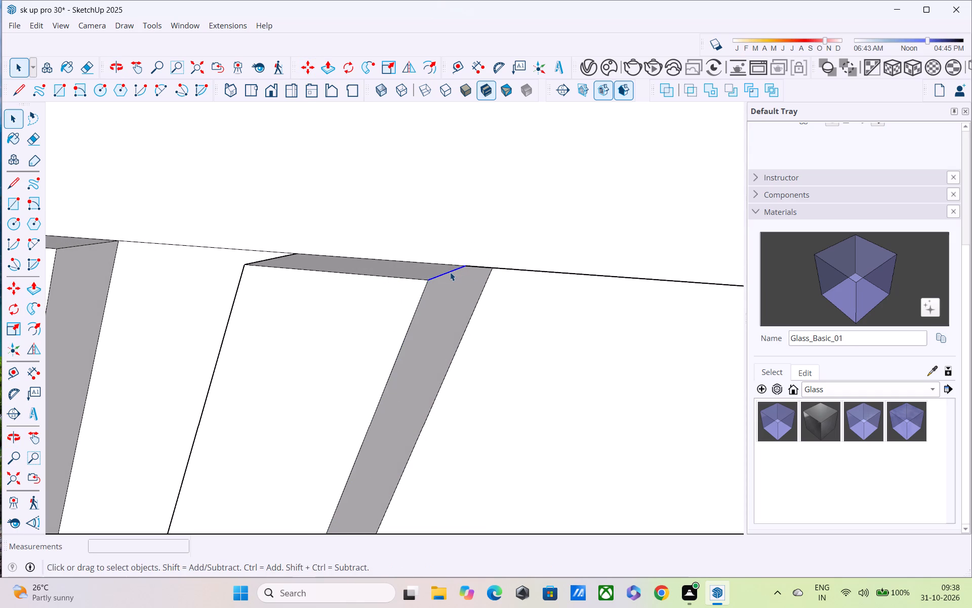
key("m")
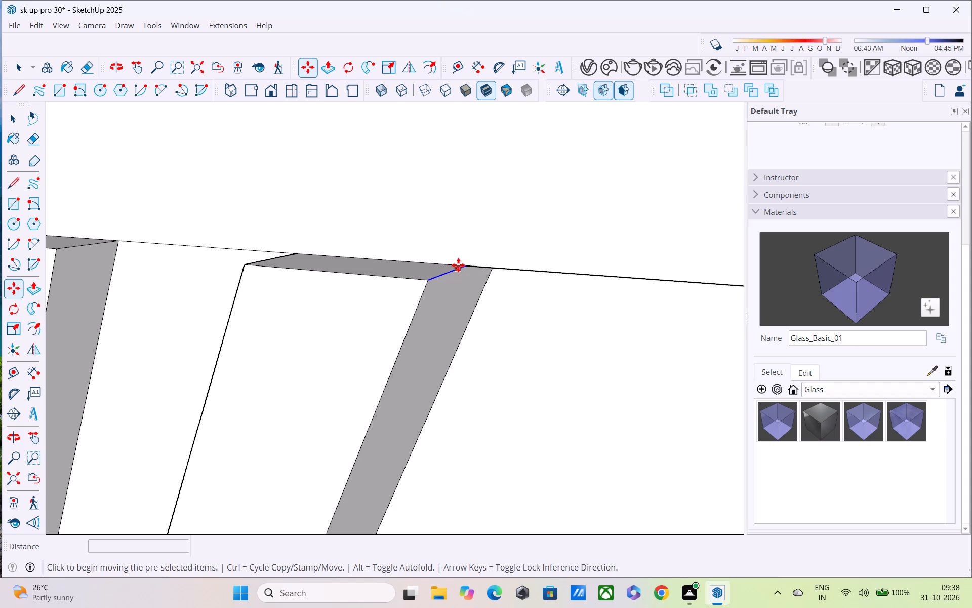
left_click(459, 265)
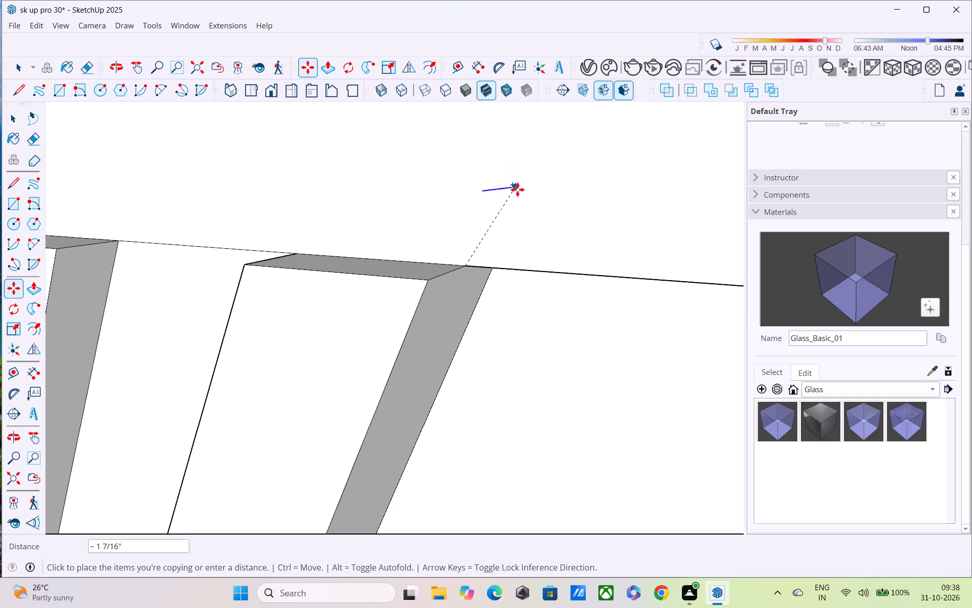
middle_click_drag(512, 210, 454, 340, "shift")
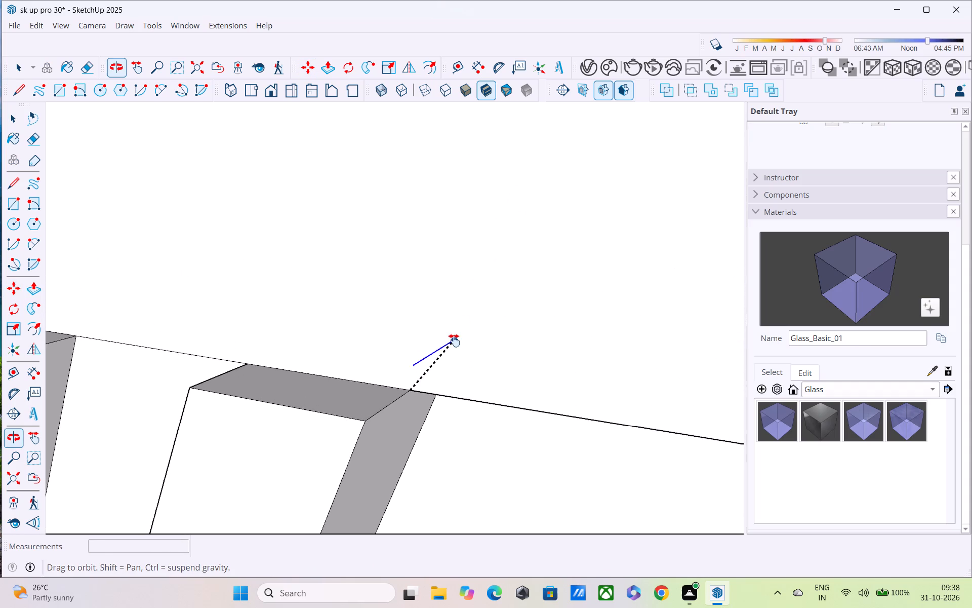
middle_click_drag(454, 340, 456, 339, "shift")
middle_click_drag(528, 264, 426, 306)
middle_click_drag(450, 224, 384, 312)
scroll(400, 288, "down", 4)
middle_click_drag(406, 274, 509, 175)
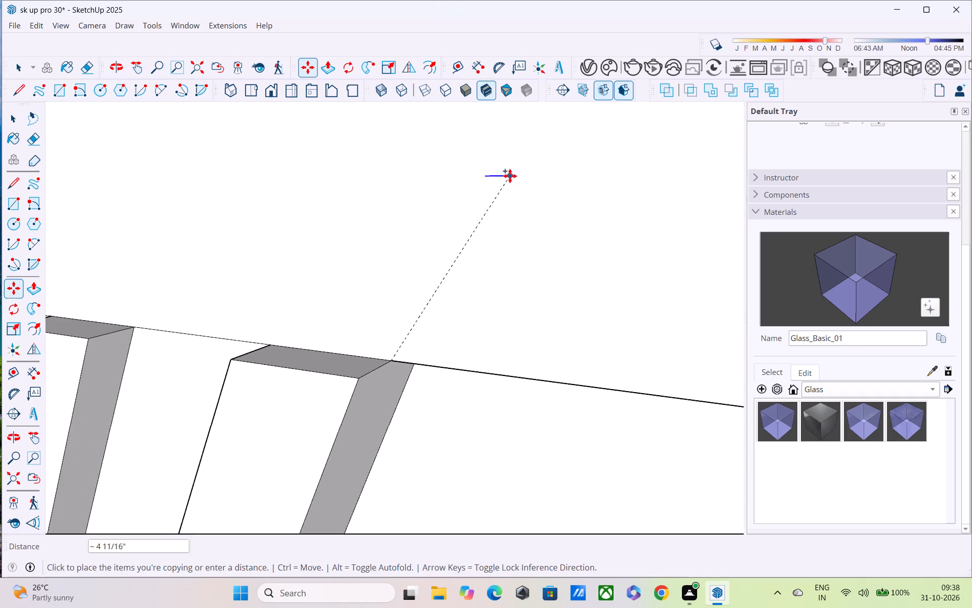
middle_click_drag(510, 176, 376, 370)
middle_click_drag(389, 352, 515, 166)
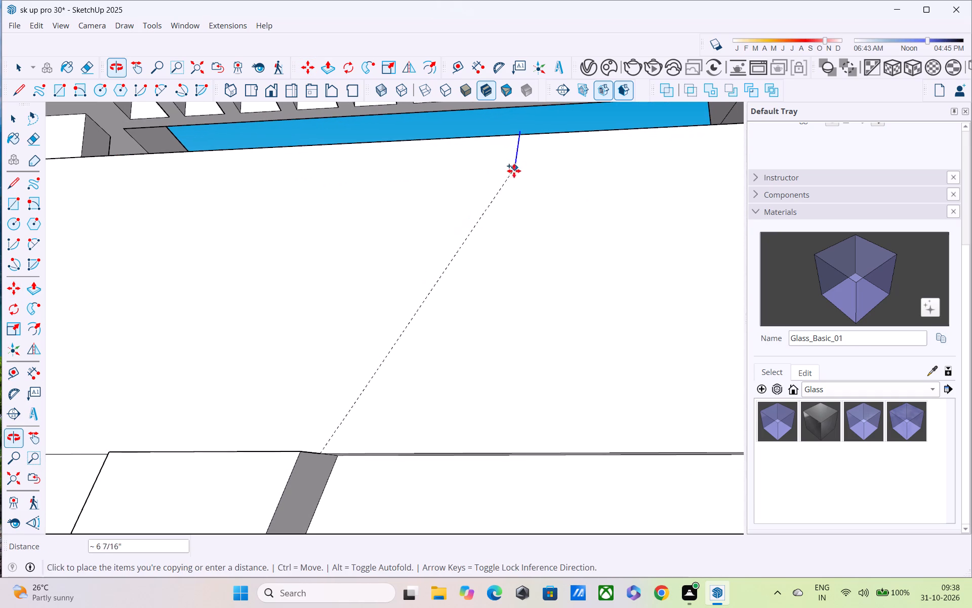
middle_click_drag(459, 181, 478, 268)
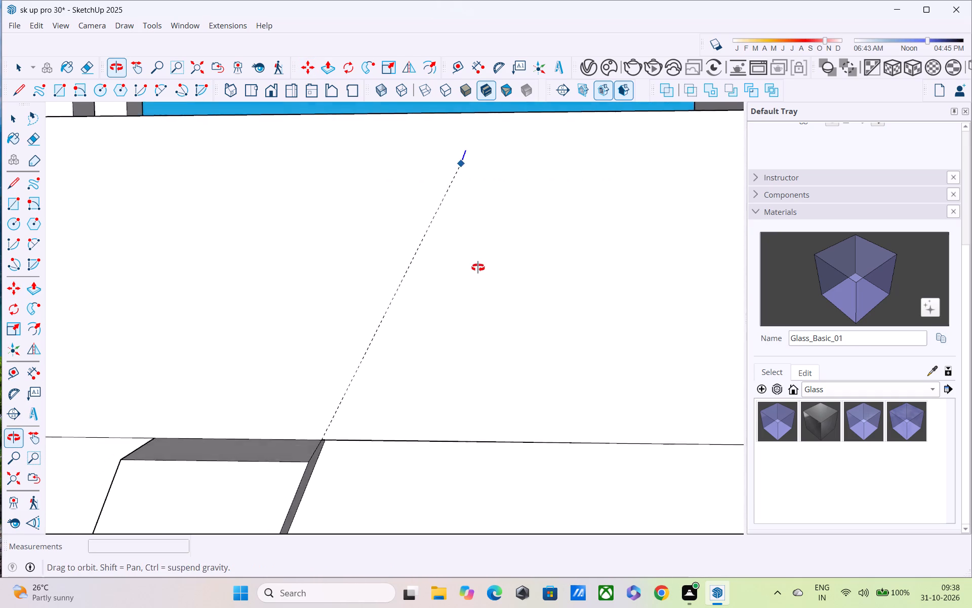
middle_click_drag(478, 268, 479, 276)
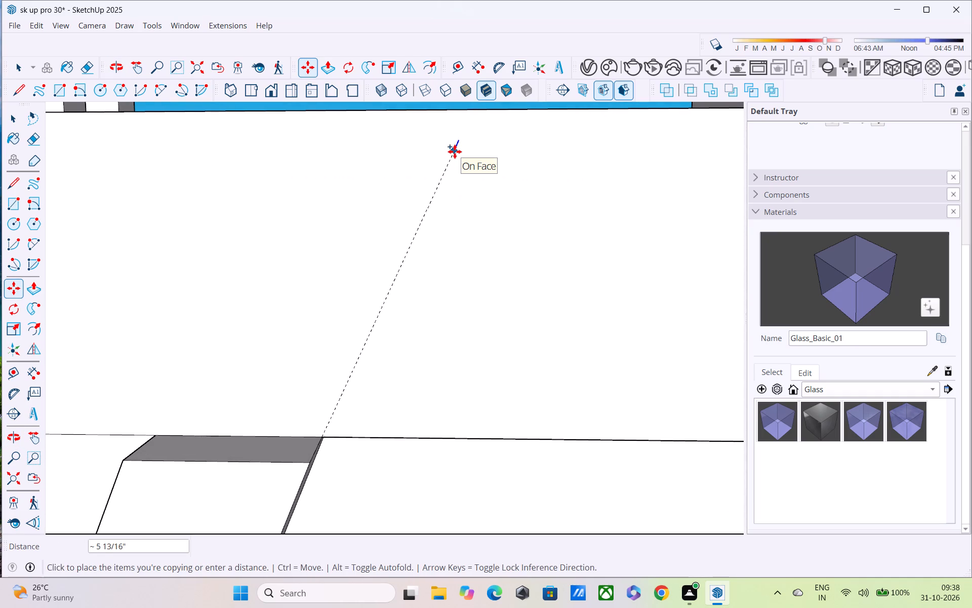
left_click(455, 151)
left_click(454, 150)
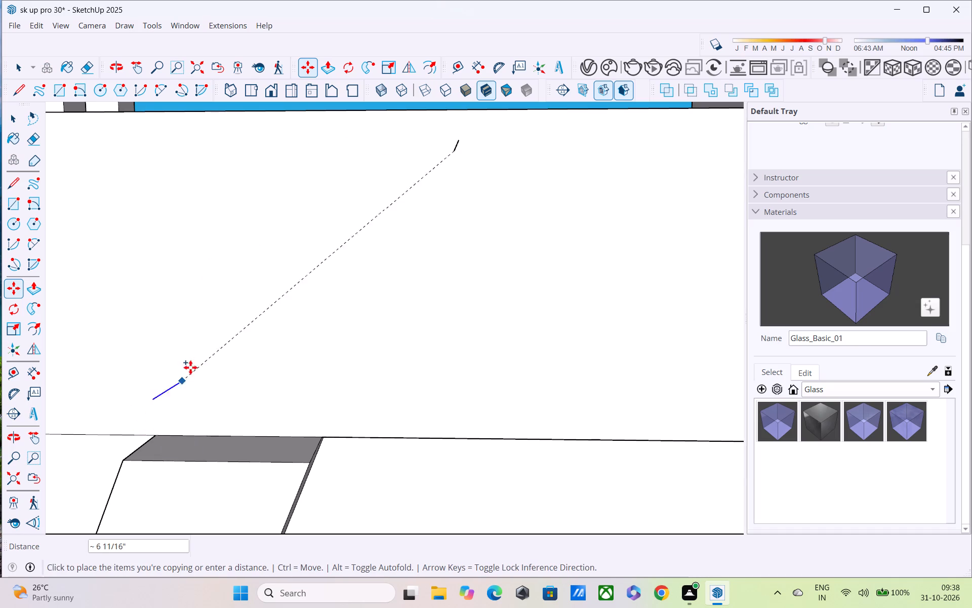
left_click(291, 146)
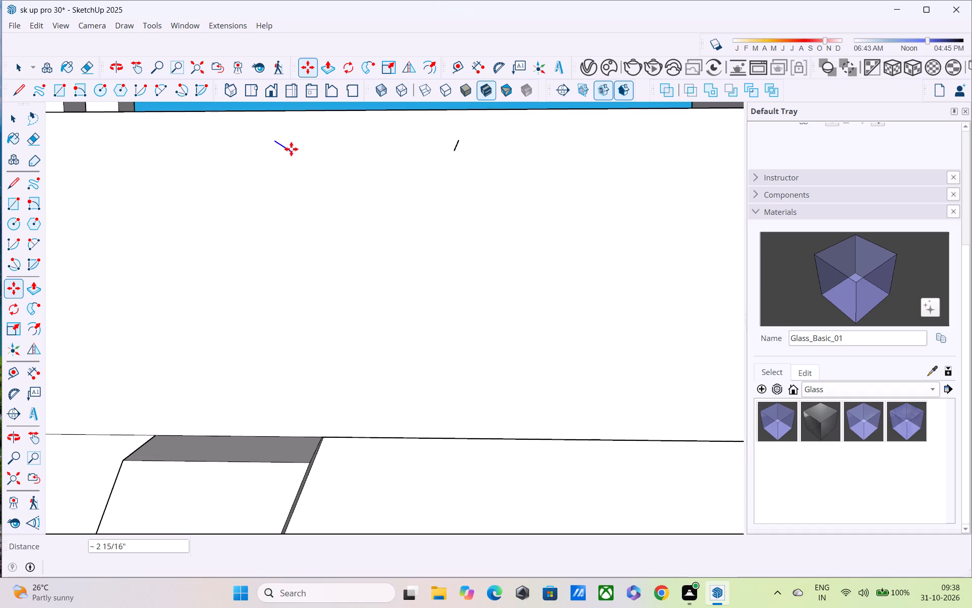
Outline the third slanted bar's continuation on the band's face with lines about 5 13/16", 2 15/16" and 5 15/16" long.
middle_click_drag(293, 205, 315, 244)
key("l")
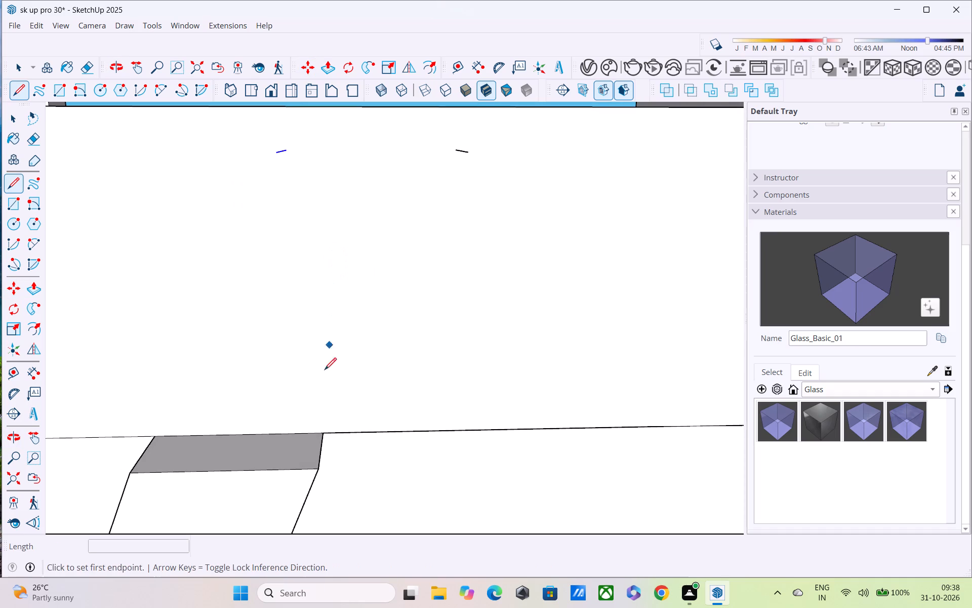
left_click(323, 435)
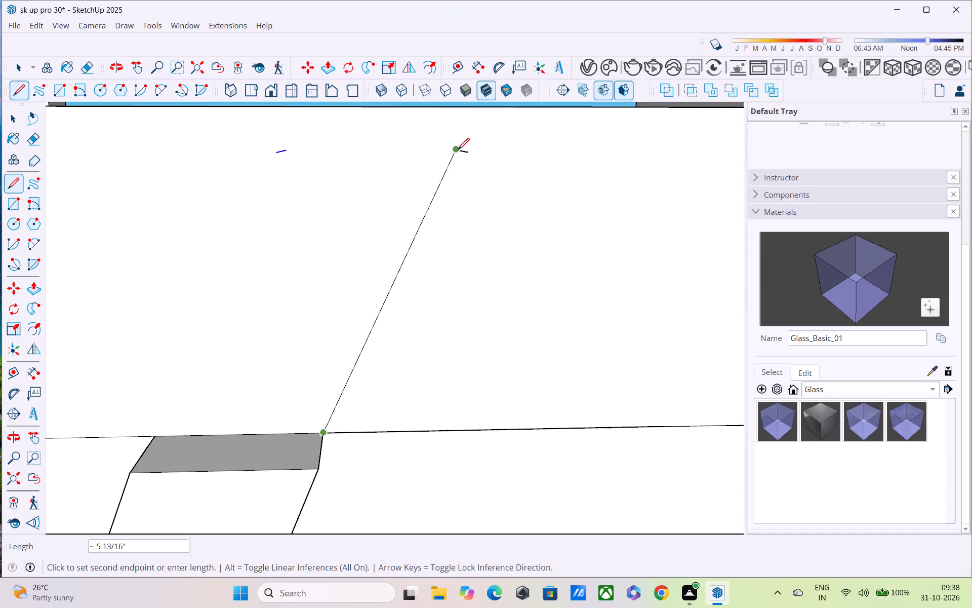
left_click(458, 151)
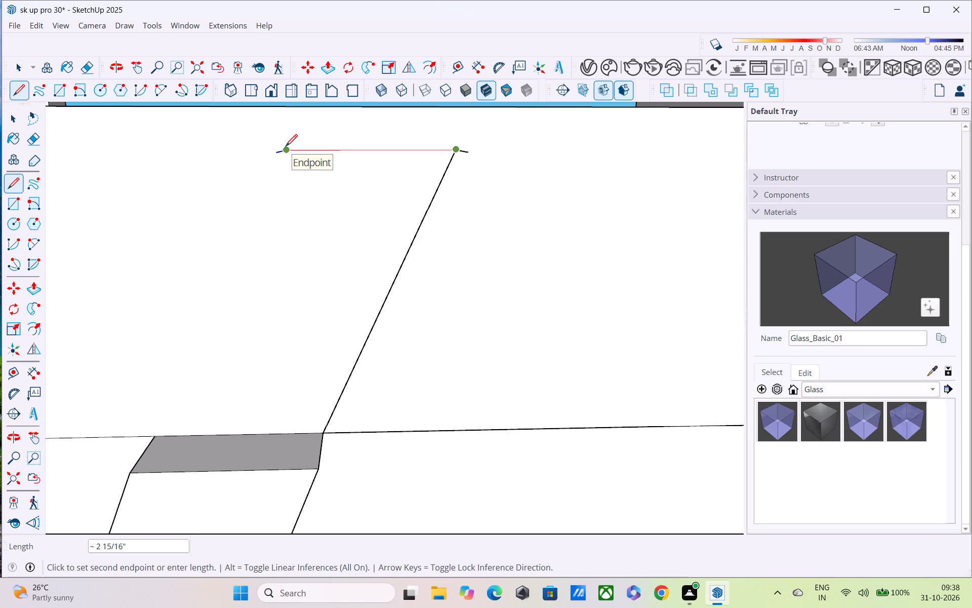
left_click(286, 147)
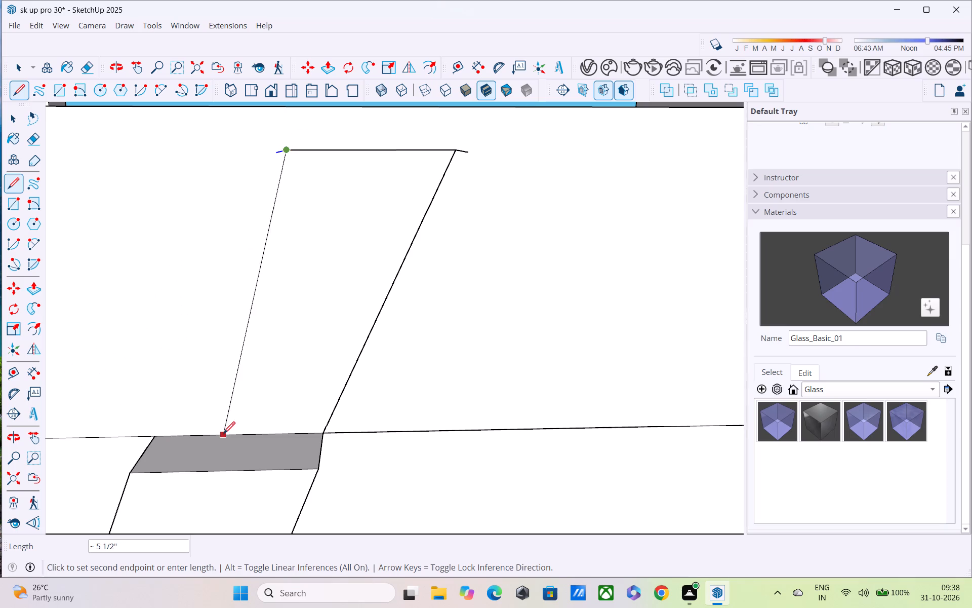
left_click(149, 435)
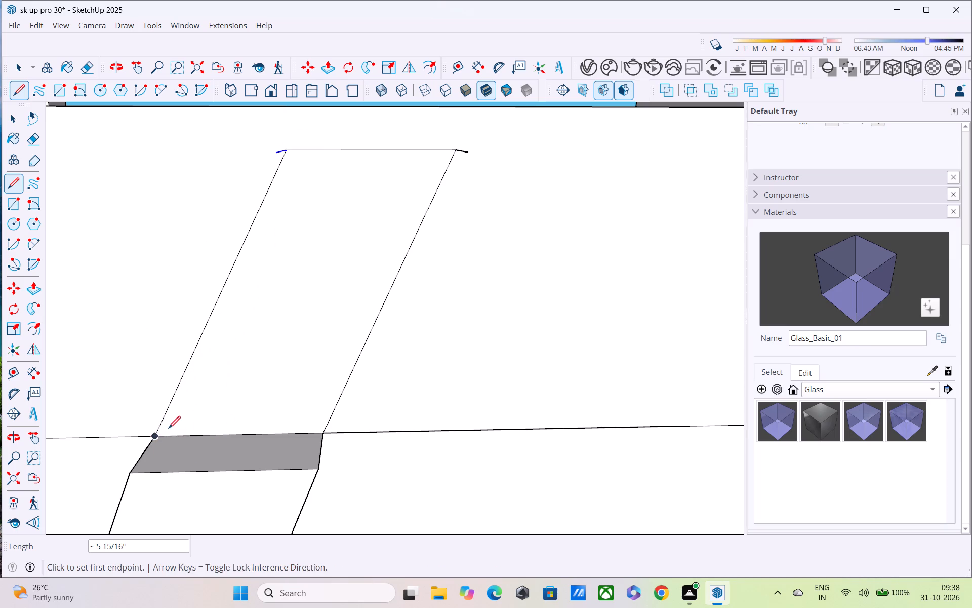
Push/pull the new slanted outline on the band out about 1 7/16", flush with the third bar's front face.
middle_click_drag(170, 425, 176, 289)
scroll(180, 283, "down", 4)
key("p")
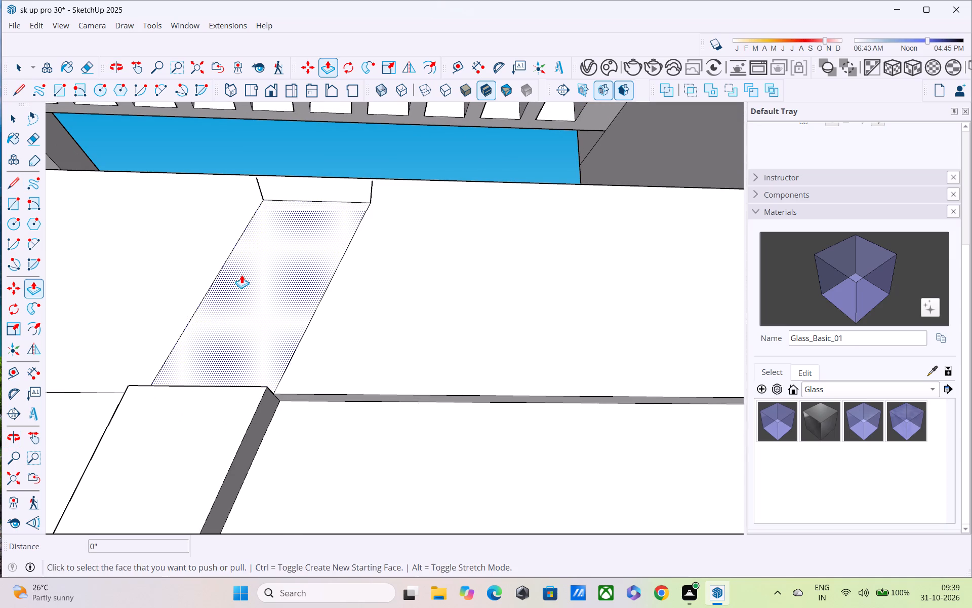
left_click(242, 276)
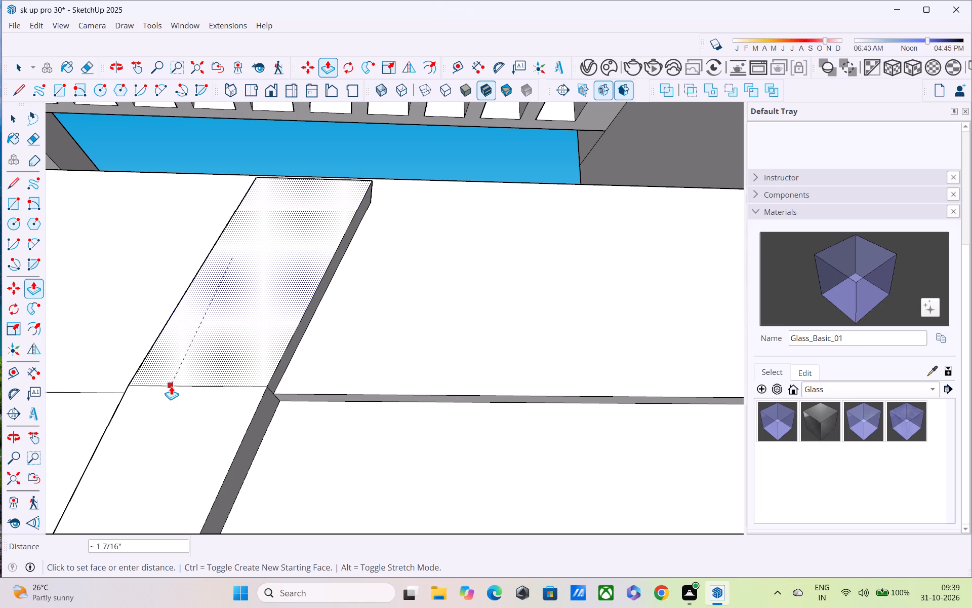
left_click(171, 386)
Examine the third slanted bar's extension over the projecting band, up close and against the surrounding facade.
middle_click_drag(227, 346, 134, 448)
scroll(143, 402, "down", 6)
middle_click_drag(207, 370, 443, 265)
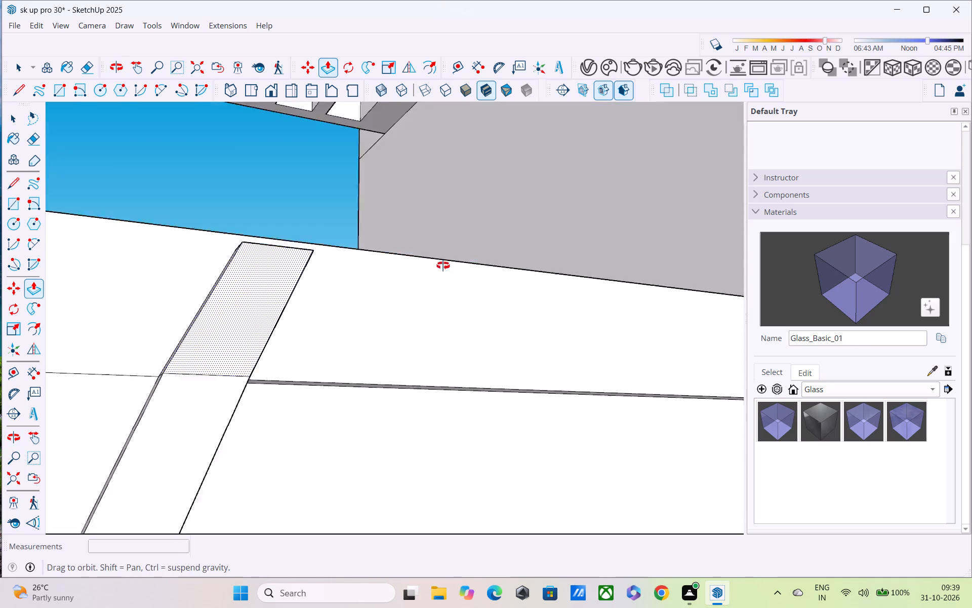
middle_click_drag(443, 265, 448, 267)
scroll(448, 270, "up", 1)
scroll(439, 278, "down", 8)
scroll(384, 338, "down", 6)
middle_click_drag(355, 402, 299, 432)
scroll(298, 432, "up", 1)
scroll(296, 397, "down", 7)
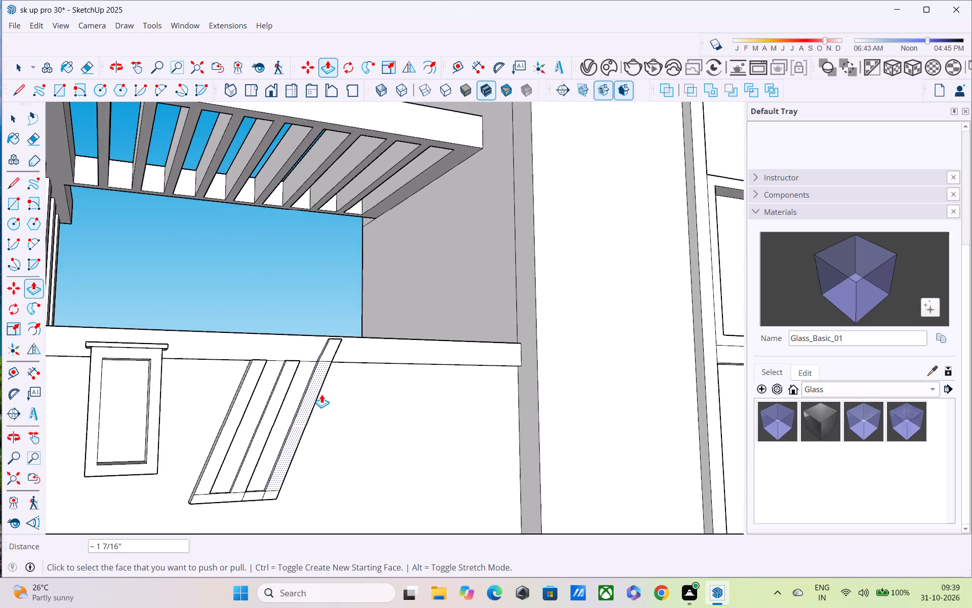
middle_click_drag(322, 399, 295, 435)
scroll(297, 403, "up", 1)
scroll(297, 403, "down", 4)
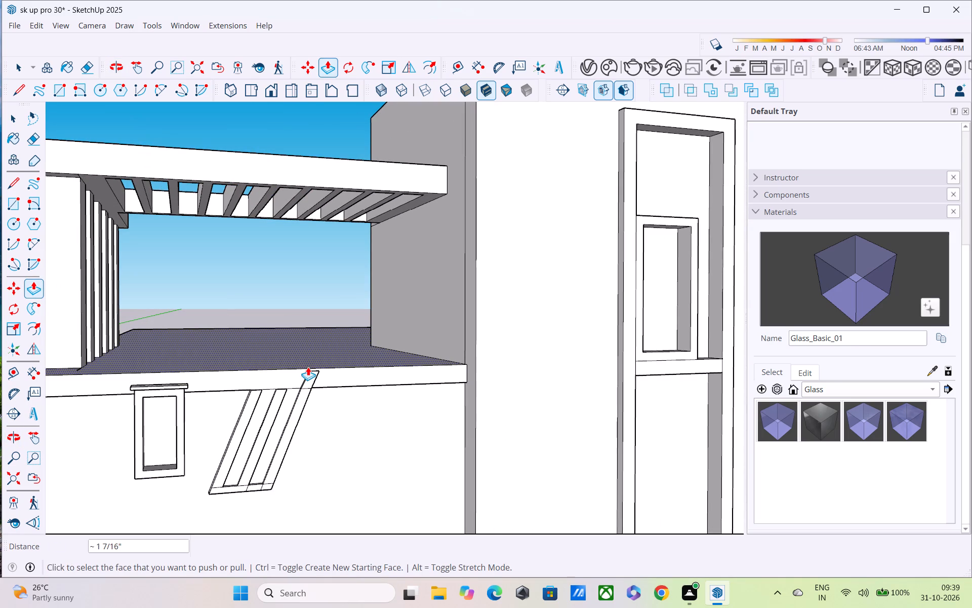
scroll(311, 395, "up", 7)
middle_click_drag(311, 398, 279, 289)
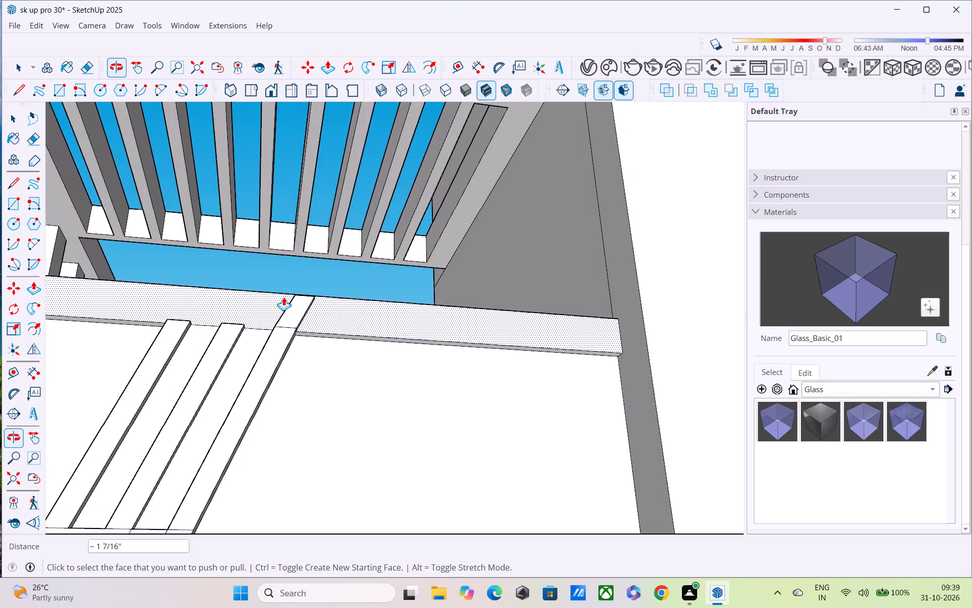
scroll(284, 309, "down", 4)
middle_click_drag(243, 482, 249, 410)
middle_click_drag(250, 399, 250, 549)
scroll(236, 337, "up", 4)
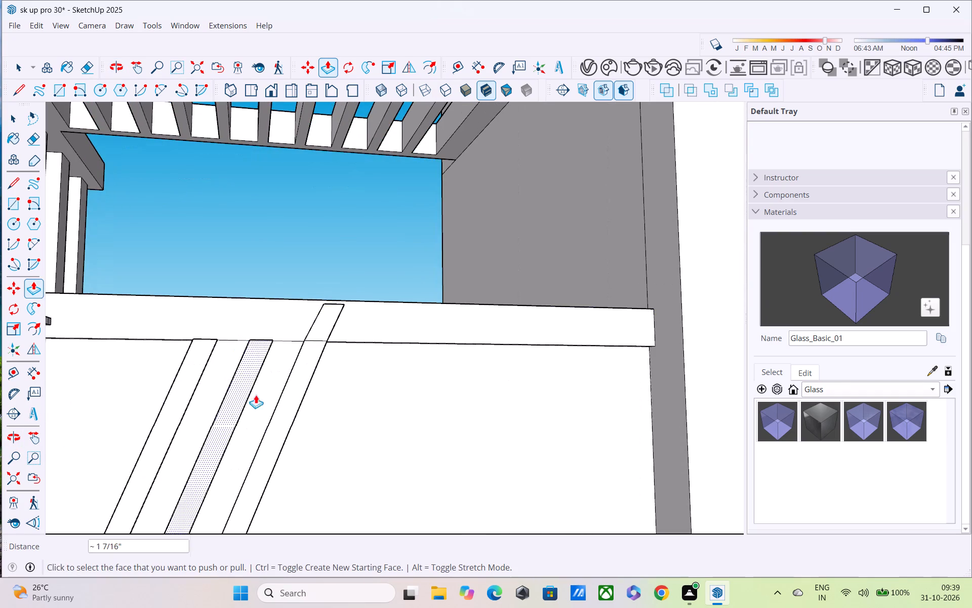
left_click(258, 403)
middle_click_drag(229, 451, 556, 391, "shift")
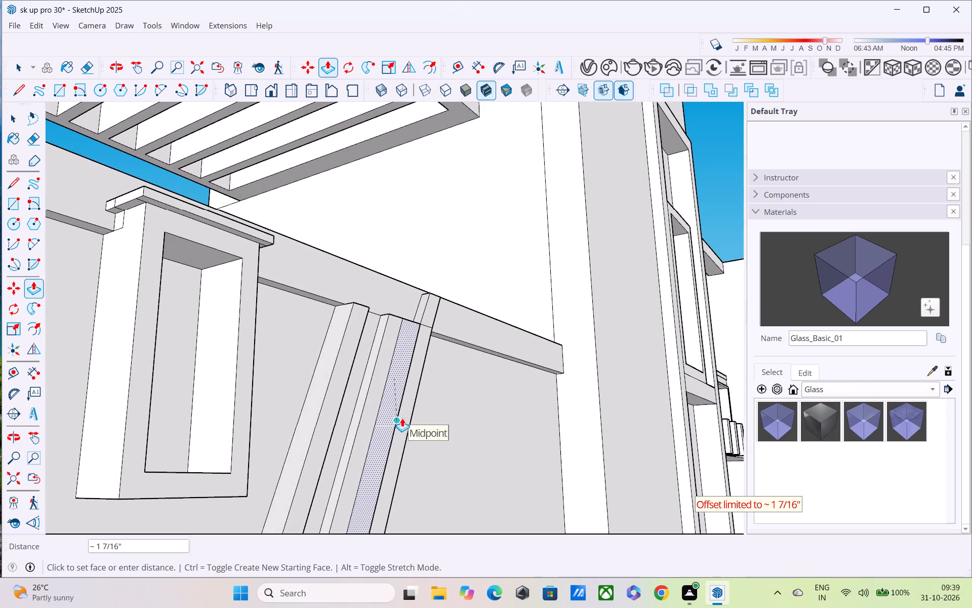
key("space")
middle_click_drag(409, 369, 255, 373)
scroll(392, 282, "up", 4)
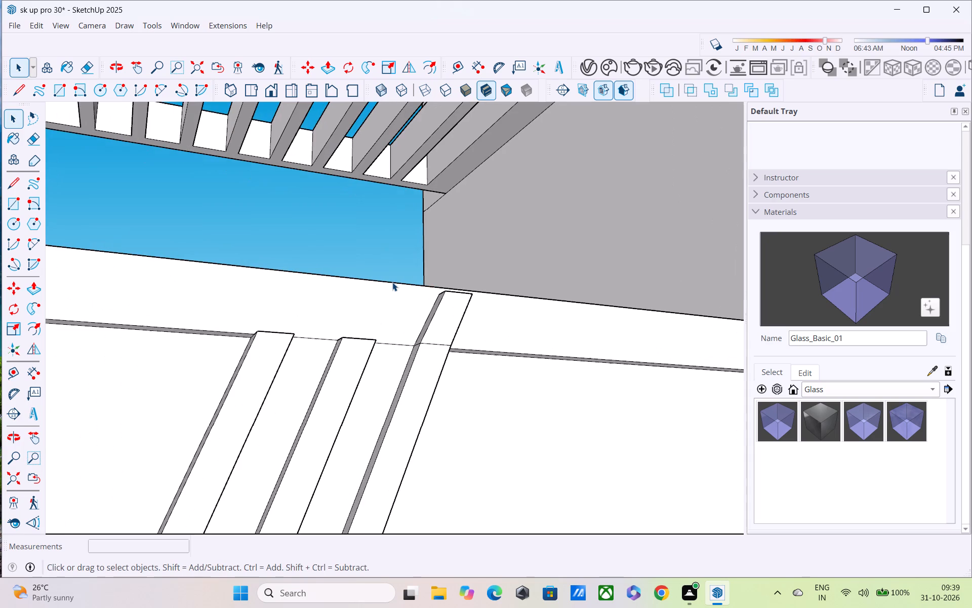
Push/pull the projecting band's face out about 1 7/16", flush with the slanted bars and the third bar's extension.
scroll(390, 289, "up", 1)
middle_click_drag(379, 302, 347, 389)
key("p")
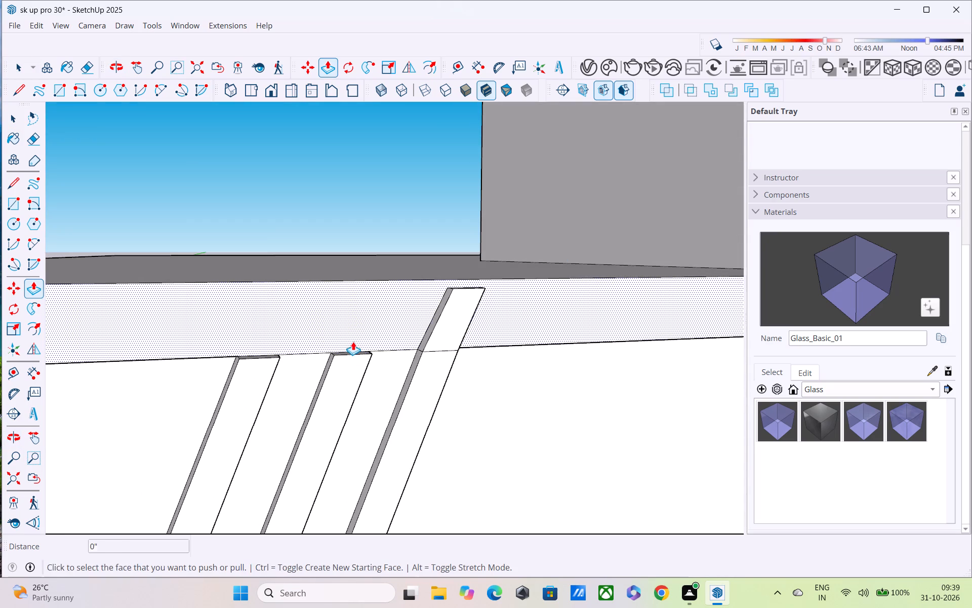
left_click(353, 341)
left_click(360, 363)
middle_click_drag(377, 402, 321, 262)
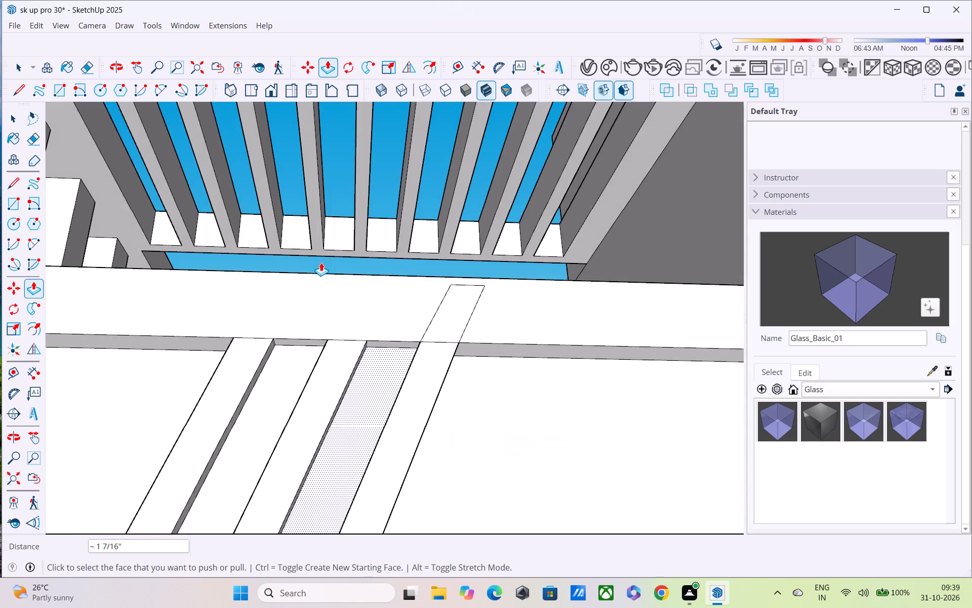
Examine how the thickened band meets the slanted bars and the third bar's extension, up close and from farther away.
scroll(321, 273, "down", 5)
scroll(330, 391, "down", 2)
middle_click_drag(318, 391, 229, 441)
scroll(327, 359, "down", 1)
middle_click_drag(330, 359, 305, 420)
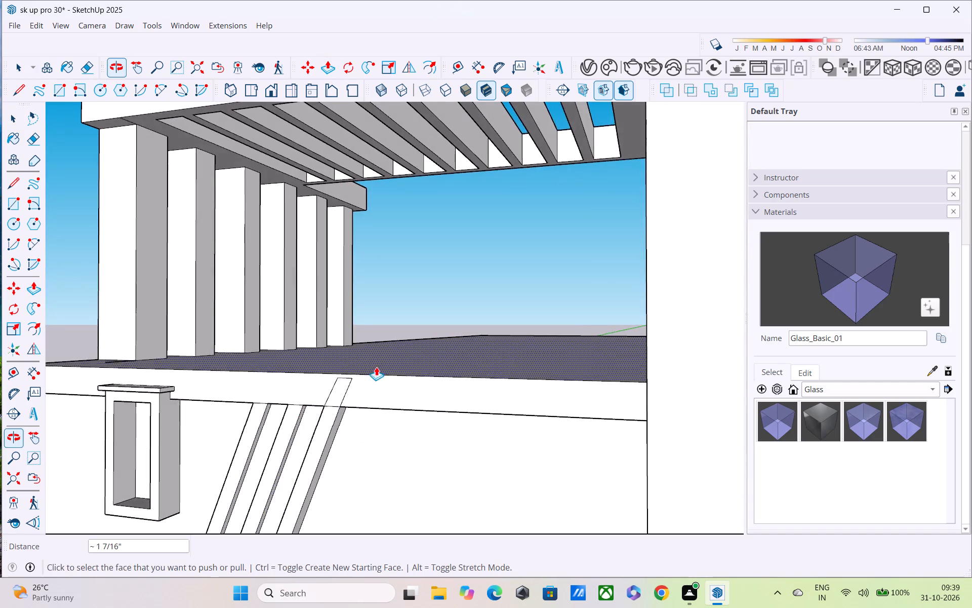
scroll(382, 363, "up", 4)
left_click(305, 407)
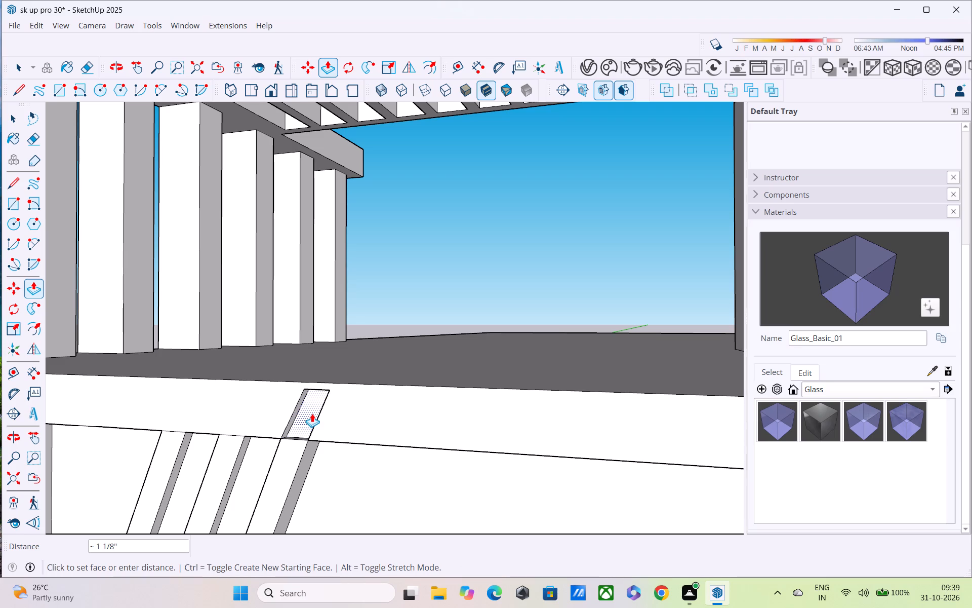
key("Escape")
scroll(300, 419, "down", 5)
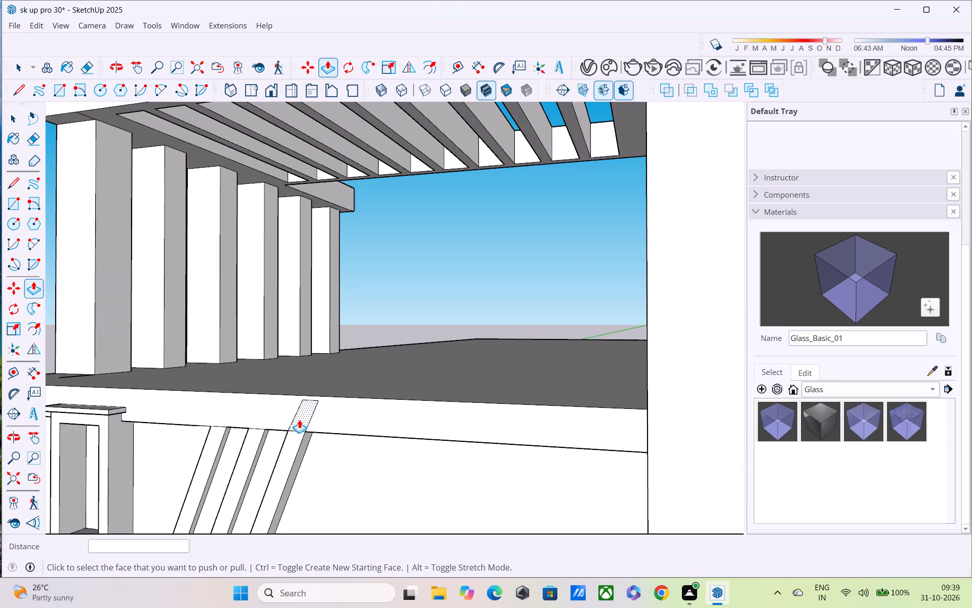
middle_click_drag(299, 420, 310, 377)
scroll(311, 376, "up", 1)
scroll(311, 376, "down", 7)
middle_click_drag(311, 394, 391, 284)
scroll(391, 287, "down", 2)
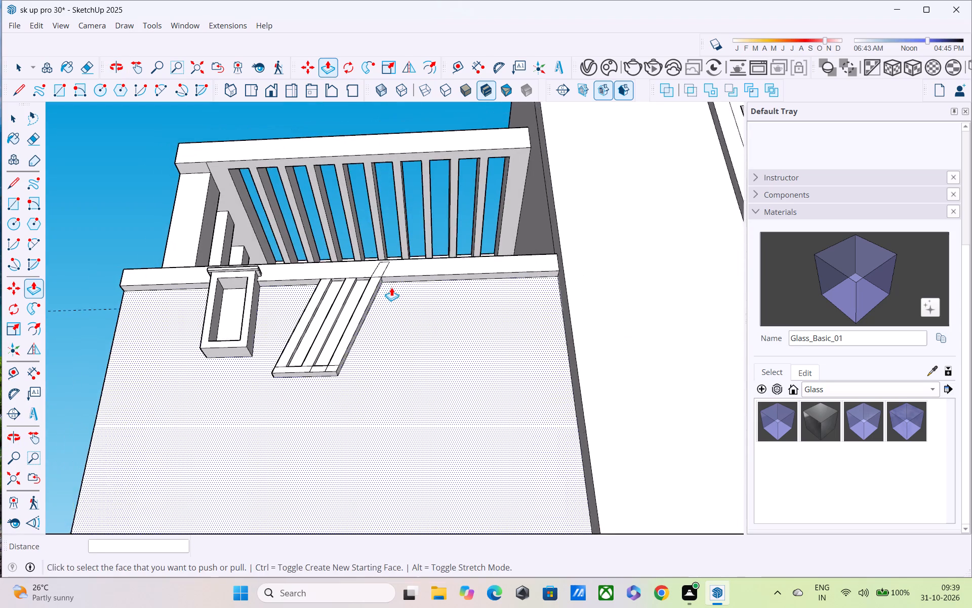
scroll(391, 287, "down", 2)
middle_click_drag(390, 317, 412, 408)
scroll(412, 394, "down", 5)
middle_click_drag(399, 410, 395, 390)
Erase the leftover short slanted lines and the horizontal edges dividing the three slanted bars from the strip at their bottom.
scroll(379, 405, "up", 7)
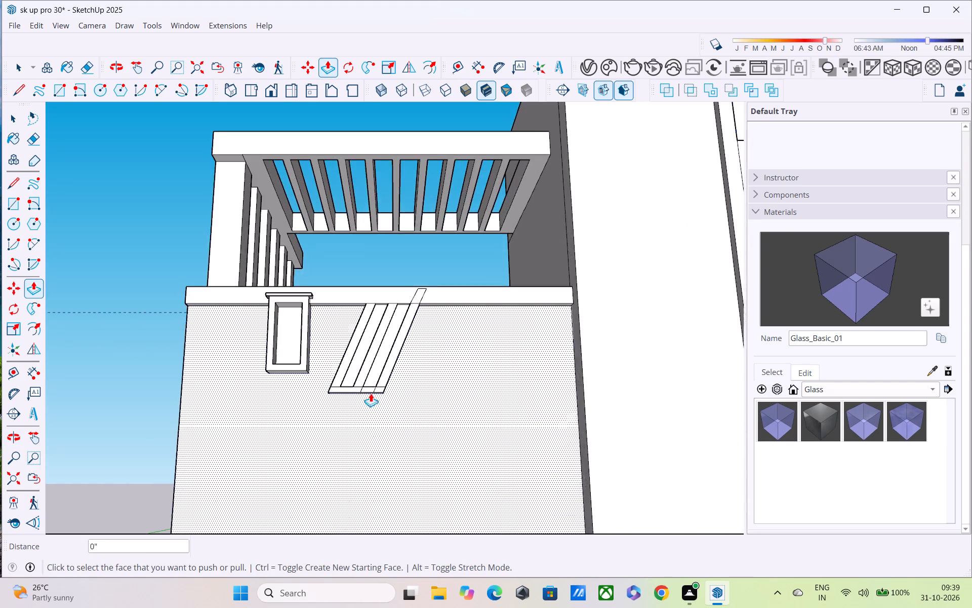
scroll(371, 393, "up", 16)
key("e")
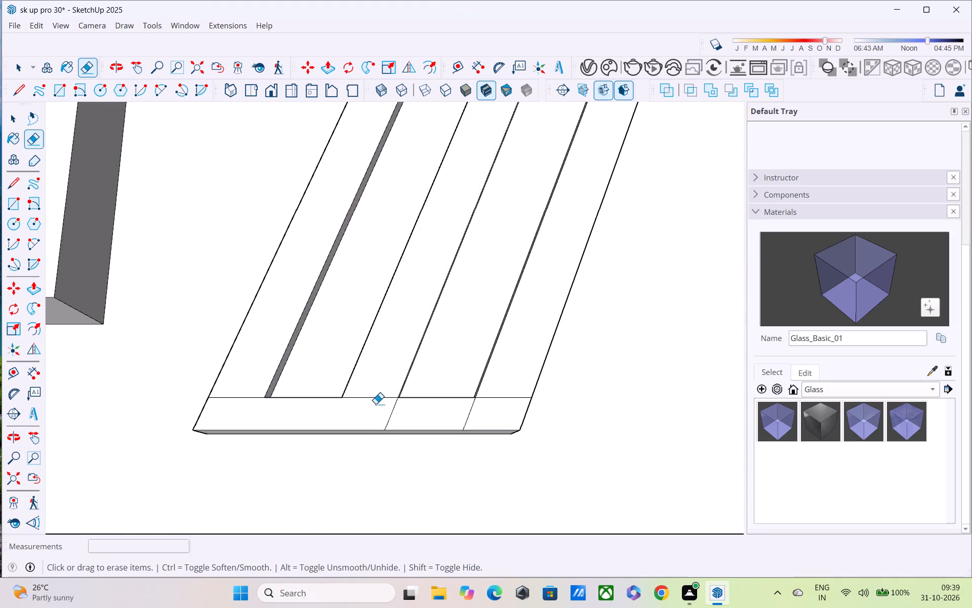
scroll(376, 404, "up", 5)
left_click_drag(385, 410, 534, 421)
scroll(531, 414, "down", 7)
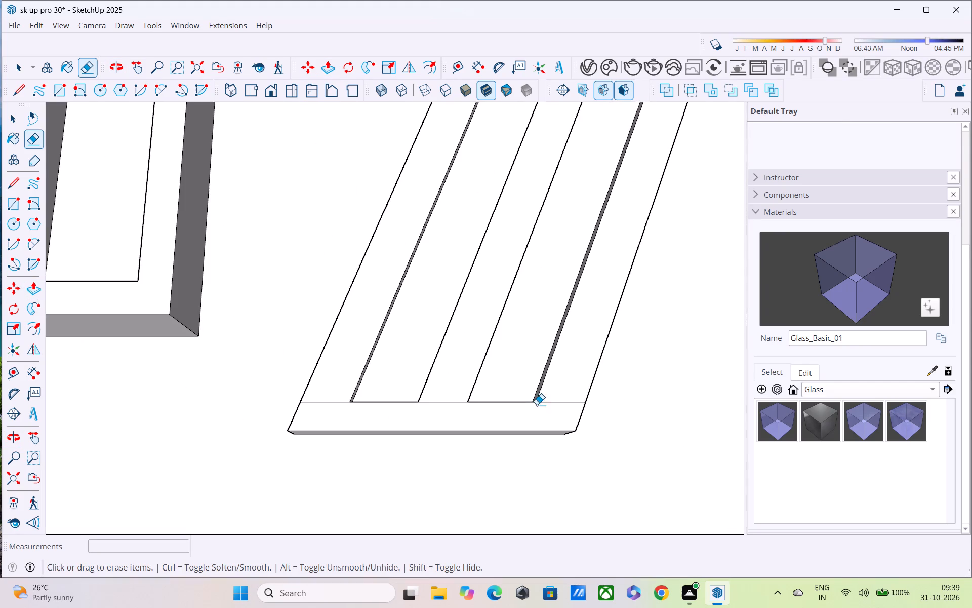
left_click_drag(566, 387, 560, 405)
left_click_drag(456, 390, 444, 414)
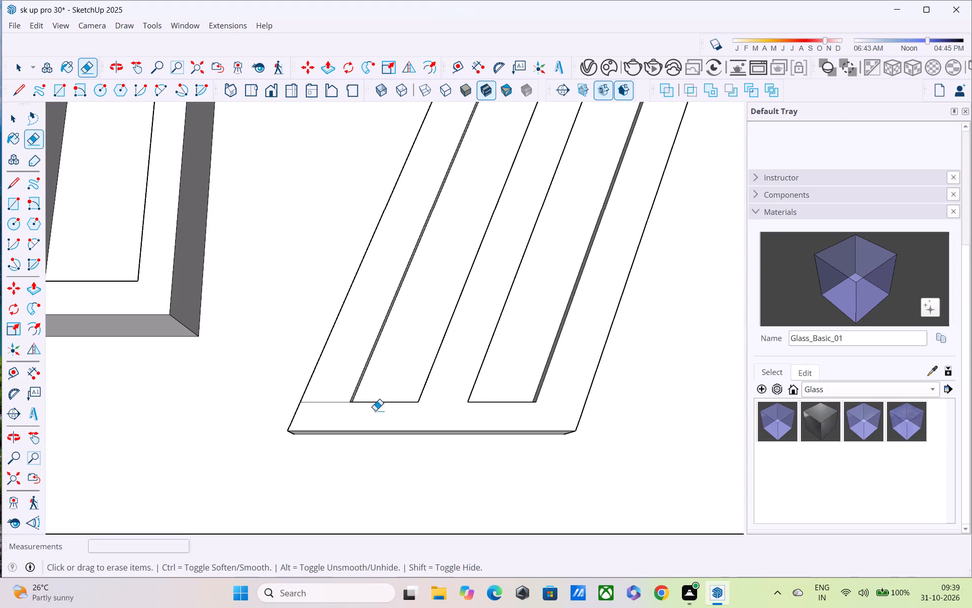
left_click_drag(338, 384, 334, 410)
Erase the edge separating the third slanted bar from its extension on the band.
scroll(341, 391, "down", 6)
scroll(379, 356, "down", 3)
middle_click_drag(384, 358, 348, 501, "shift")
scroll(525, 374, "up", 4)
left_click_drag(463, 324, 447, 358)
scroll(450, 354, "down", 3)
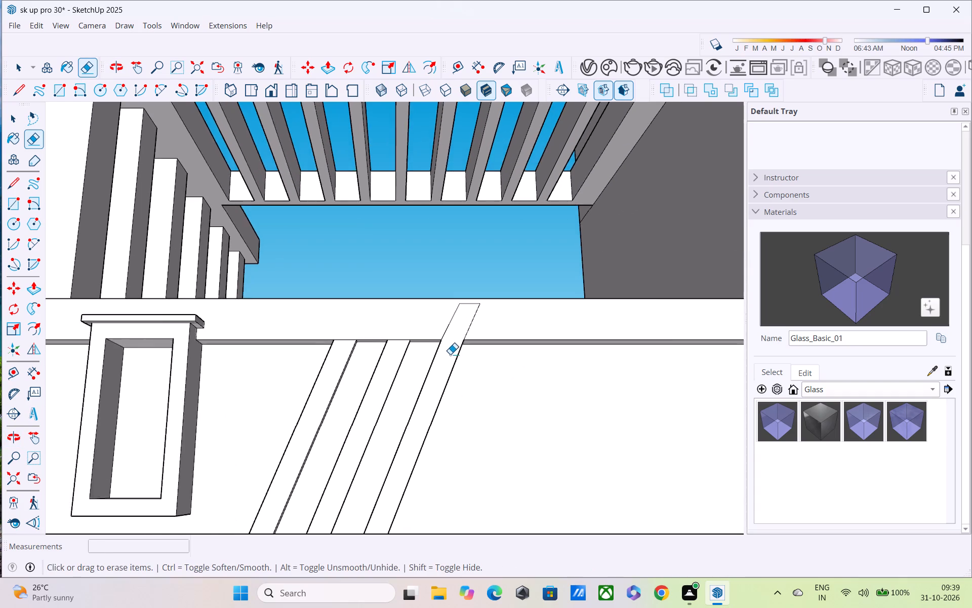
Examine the cleaned-up slanted bars together with the box frame, band and the facade around them.
middle_click_drag(442, 371, 308, 503)
scroll(333, 464, "up", 2)
scroll(333, 464, "down", 3)
middle_click_drag(336, 468, 428, 302, "shift")
scroll(427, 304, "down", 1, "shift")
scroll(429, 301, "down", 4)
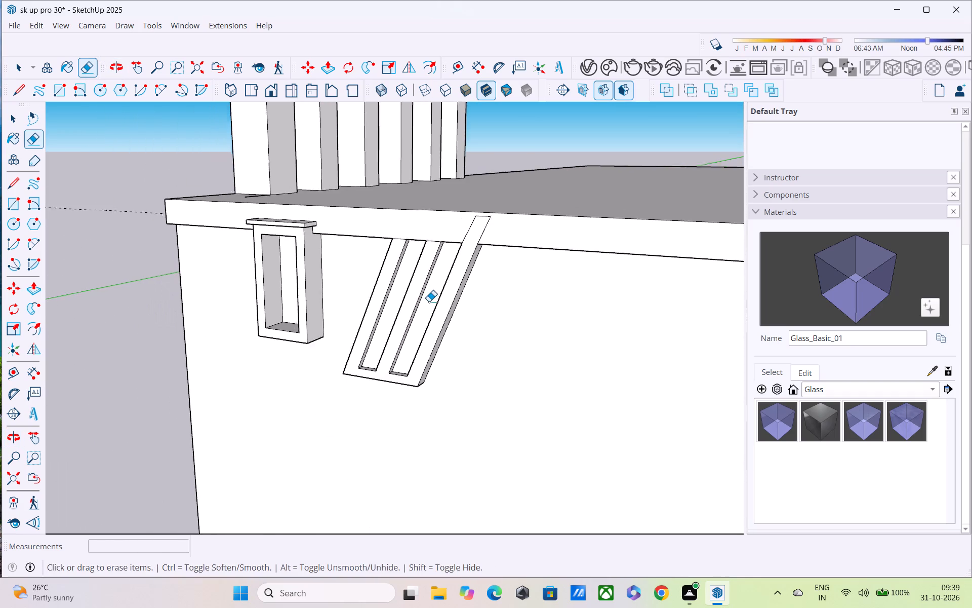
scroll(429, 301, "down", 2)
middle_click_drag(431, 330, 427, 244, "shift")
scroll(427, 244, "up", 3)
middle_click_drag(441, 265, 485, 191)
scroll(484, 201, "down", 6)
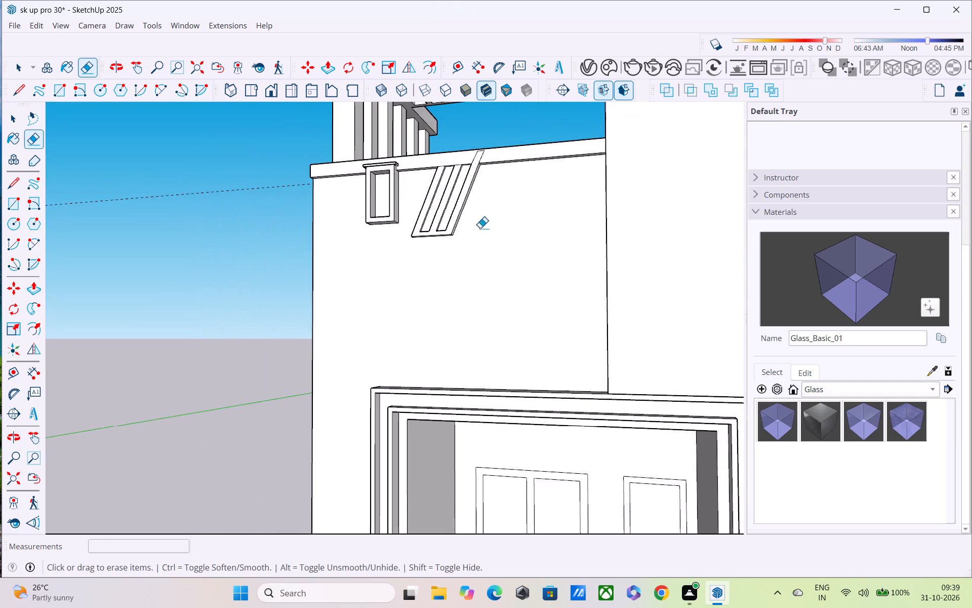
middle_click_drag(457, 256, 521, 238)
scroll(523, 236, "down", 6)
middle_click_drag(520, 275, 607, 301)
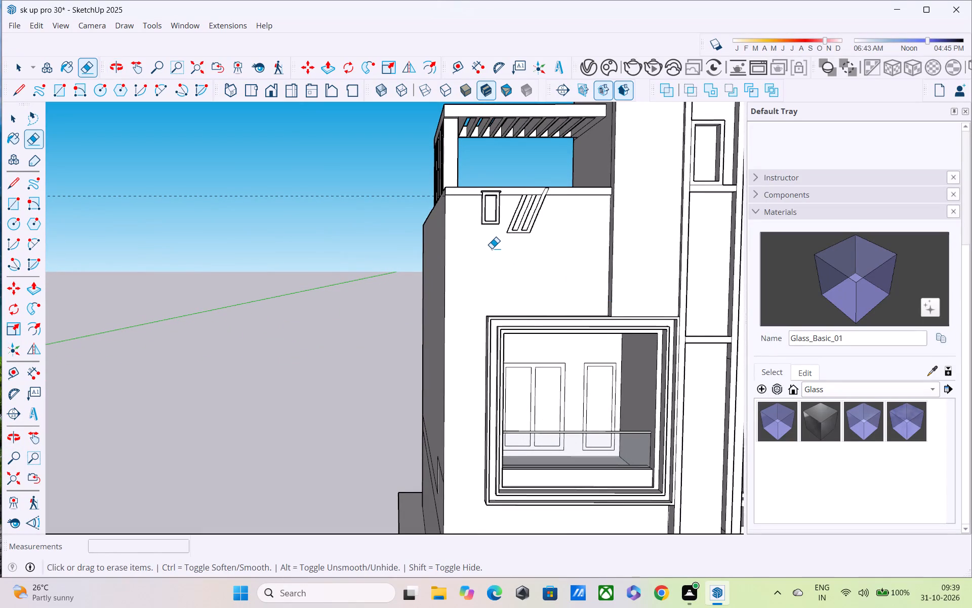
Undo the edge erasures, the band's push/pull and the third slanted bar's extension over the band.
key("ctrl+z")
key("ctrl+z")
key("ctrl+z")
key("ctrl+z")
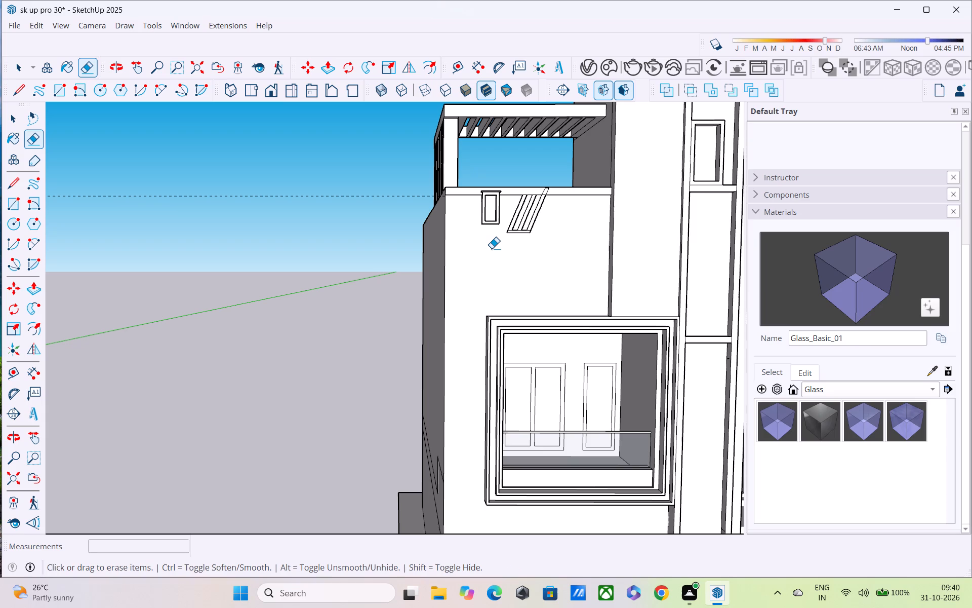
key("ctrl+z")
key("z")
key("ctrl+z")
key("ctrl+z")
key("ctrl+z")
key("ctrl+z")
key("ctrl+z")
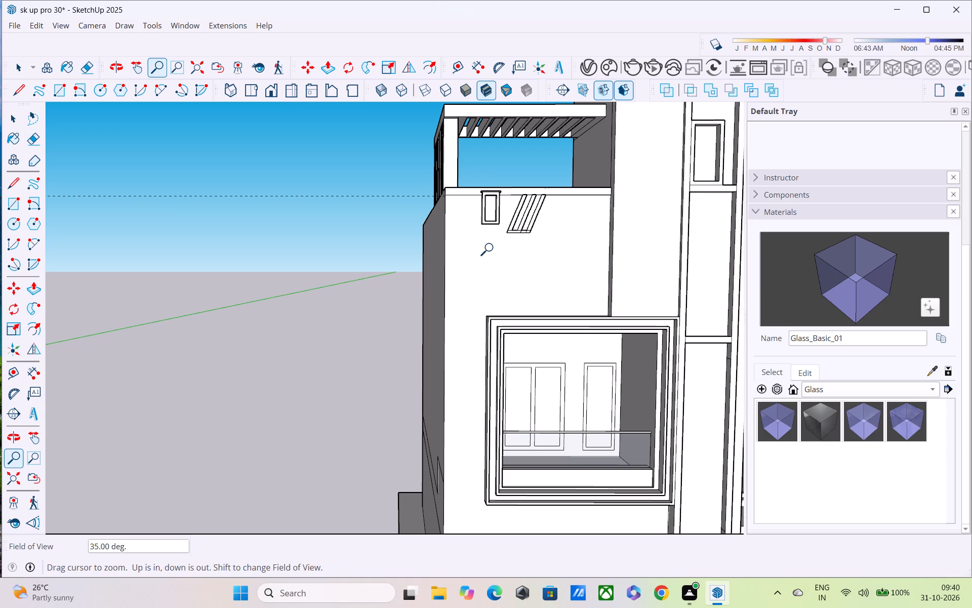
Undo the slanted bars' push/pulls and their inner dividing lines, back to the plain slanted outline on the wall.
key("ctrl+z")
key("ctrl+z")
key("ctrl+z")
key("ctrl+z")
key("ctrl+z")
key("ctrl+z")
key("ctrl+z")
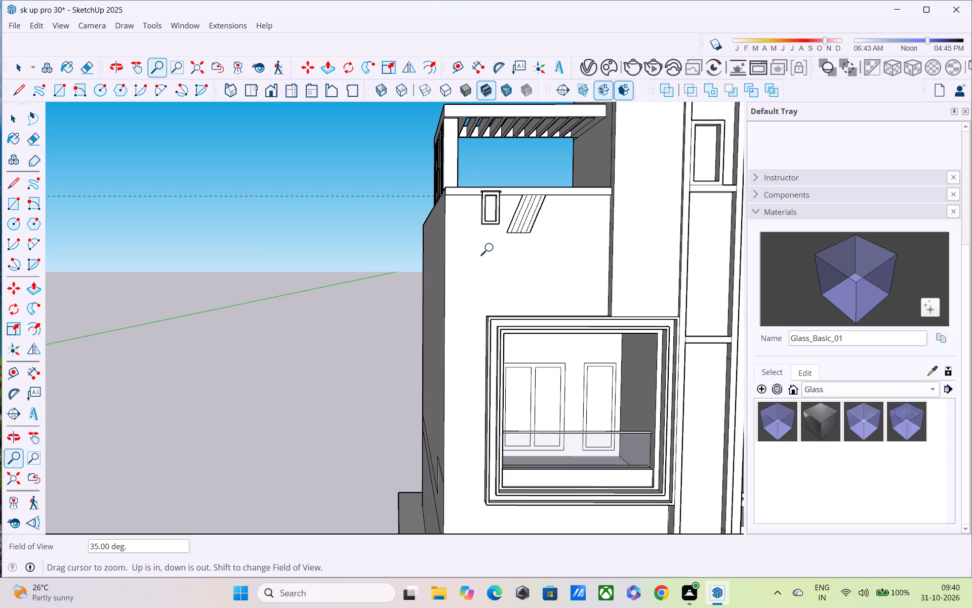
key("ctrl+z")
key("ctrl+z")
key("ctrl+z")
key("ctrl+z")
key("ctrl+z")
key("ctrl+z")
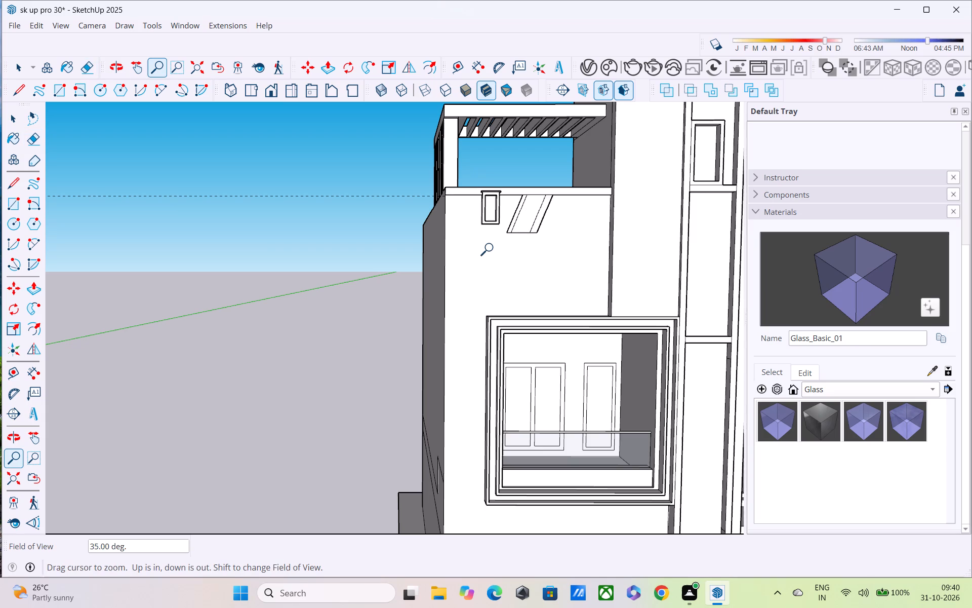
Undo the remaining slanted outline lines so the wall beside the box frame is blank.
key("ctrl+z")
key("z")
key("ctrl+z")
key("ctrl+z")
key("ctrl+z")
key("ctrl+z")
key("ctrl+z")
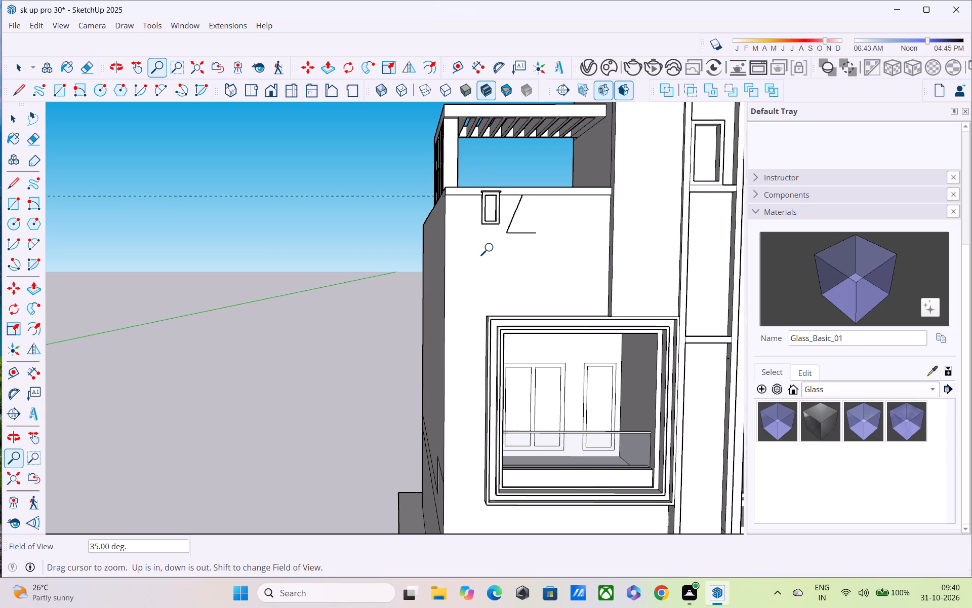
key("ctrl+z")
key("ctrl+z")
key("ctrl+z")
key("ctrl+z")
key("ctrl+z")
key("ctrl+z")
key("ctrl+z")
key("ctrl+z")
key("ctrl+z")
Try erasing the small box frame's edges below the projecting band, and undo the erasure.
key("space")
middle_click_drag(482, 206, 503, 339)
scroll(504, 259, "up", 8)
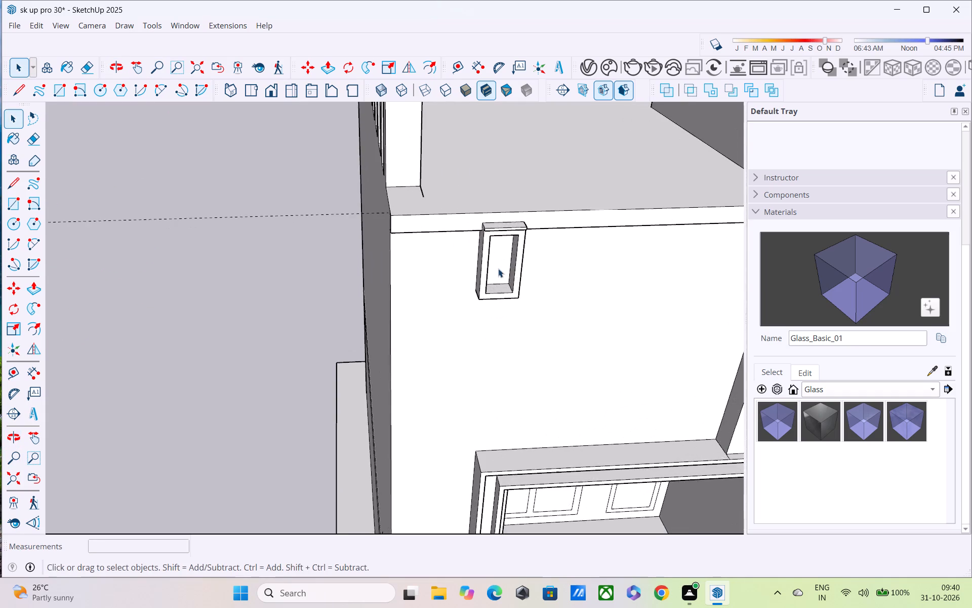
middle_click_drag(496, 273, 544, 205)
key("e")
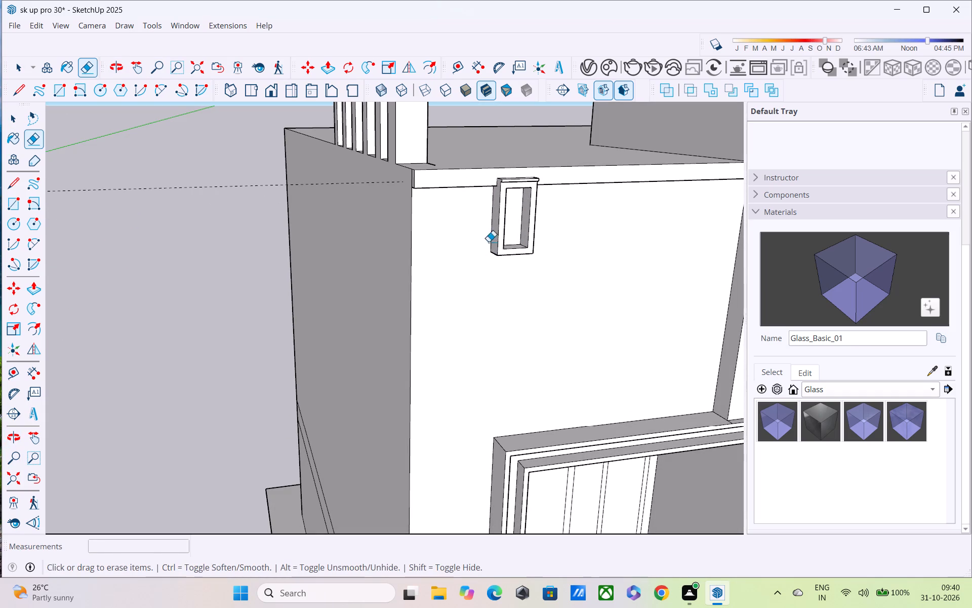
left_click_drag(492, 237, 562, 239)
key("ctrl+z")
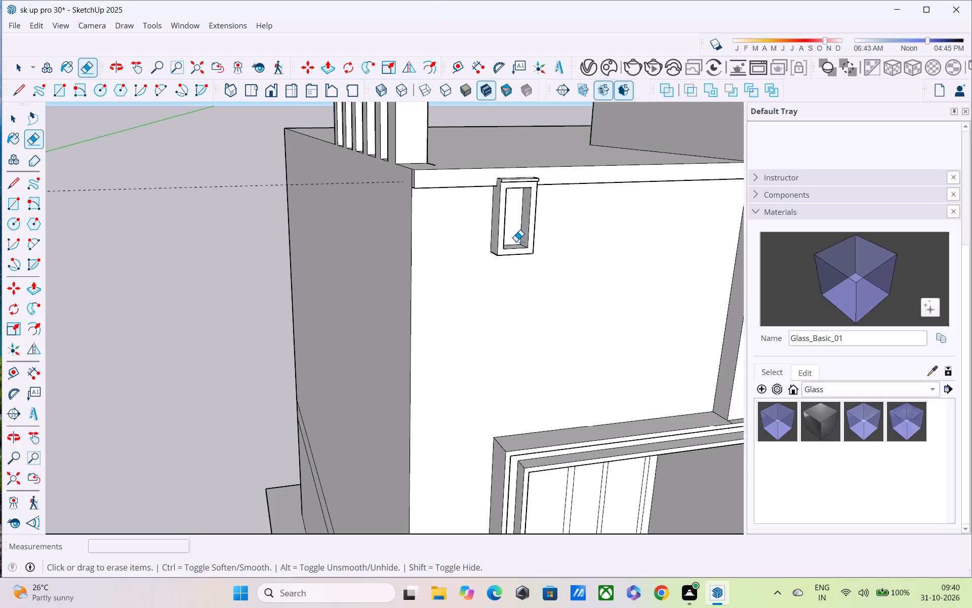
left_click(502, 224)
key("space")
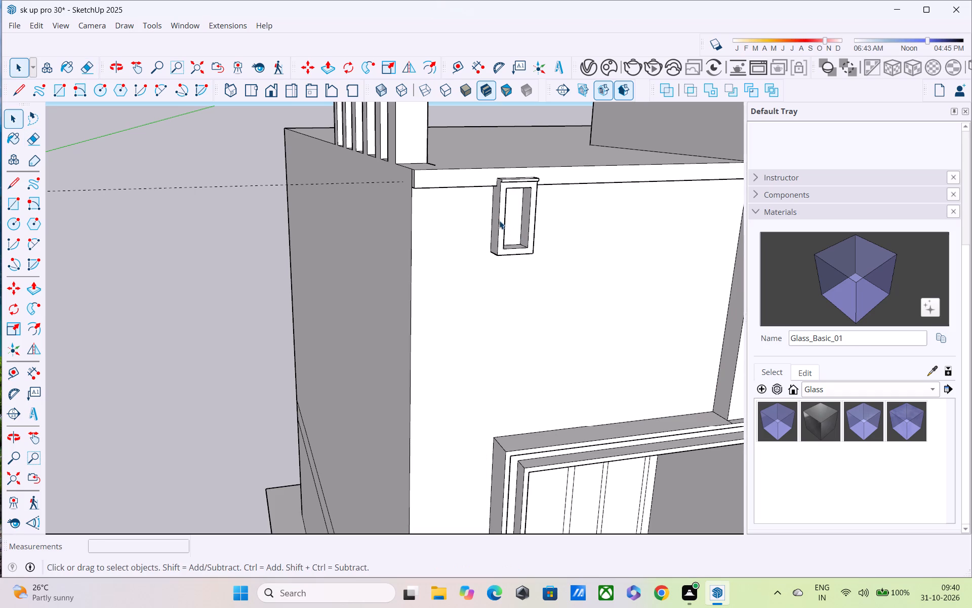
Push the box frame's front face back about 3 1/4", and a further 3 1/8" to sit flush with the wall.
key("p")
left_click(501, 233)
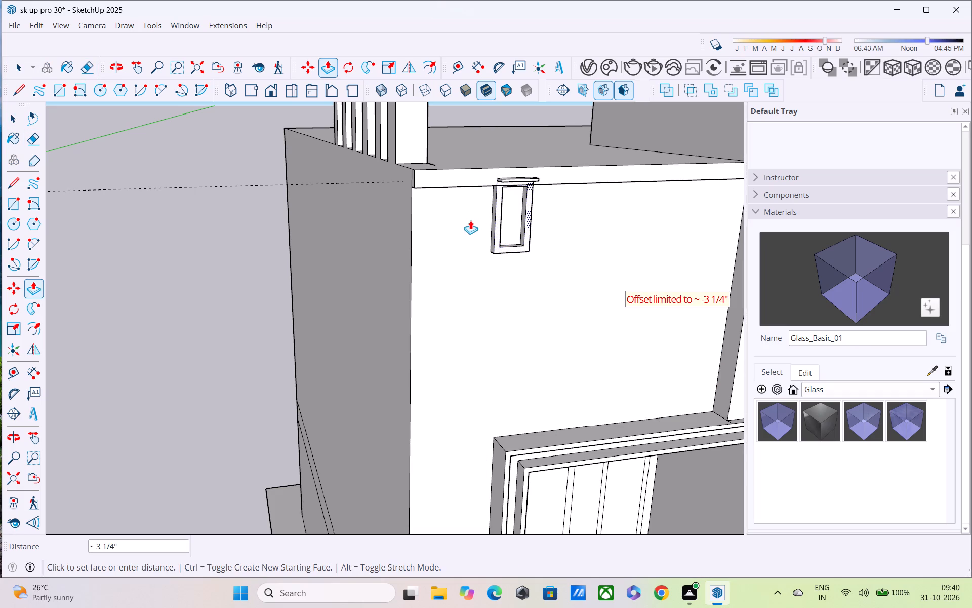
left_click(458, 228)
scroll(513, 230, "up", 4)
left_click_drag(492, 217, 440, 261)
scroll(511, 180, "up", 2)
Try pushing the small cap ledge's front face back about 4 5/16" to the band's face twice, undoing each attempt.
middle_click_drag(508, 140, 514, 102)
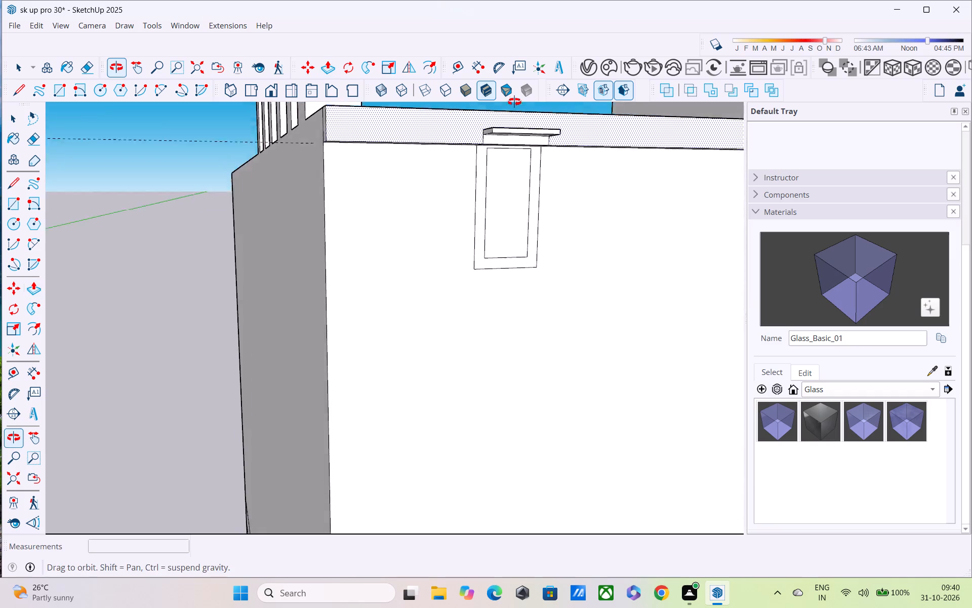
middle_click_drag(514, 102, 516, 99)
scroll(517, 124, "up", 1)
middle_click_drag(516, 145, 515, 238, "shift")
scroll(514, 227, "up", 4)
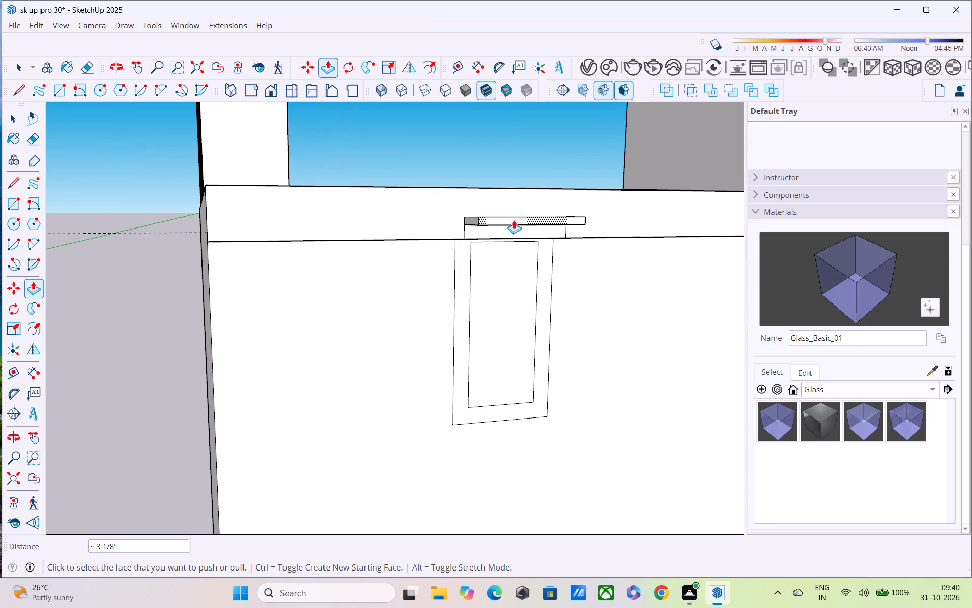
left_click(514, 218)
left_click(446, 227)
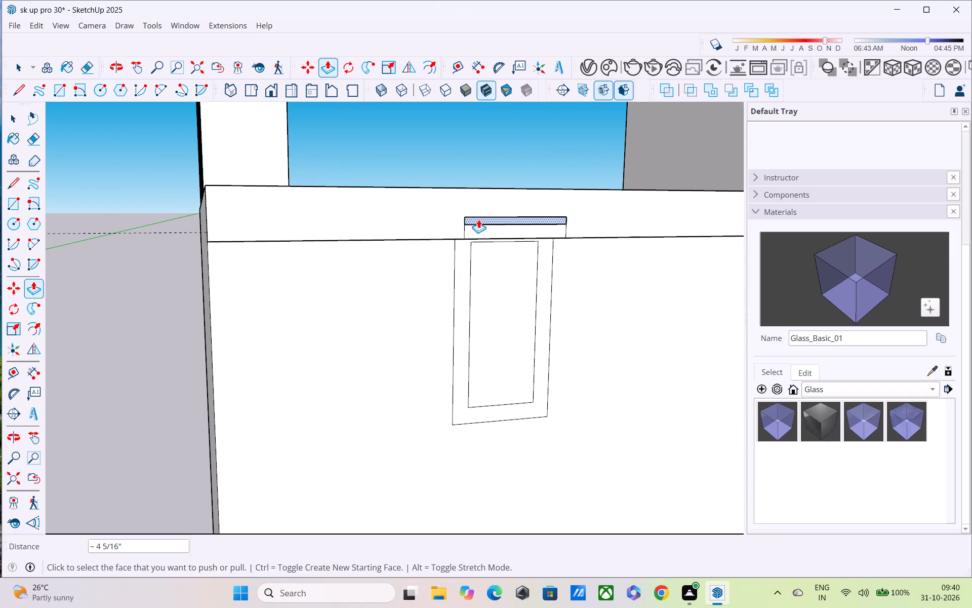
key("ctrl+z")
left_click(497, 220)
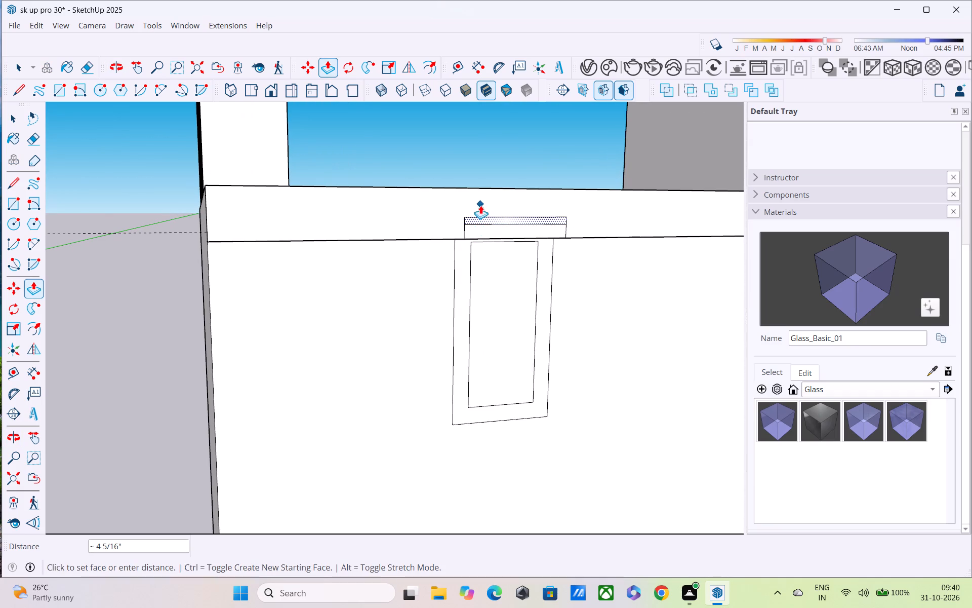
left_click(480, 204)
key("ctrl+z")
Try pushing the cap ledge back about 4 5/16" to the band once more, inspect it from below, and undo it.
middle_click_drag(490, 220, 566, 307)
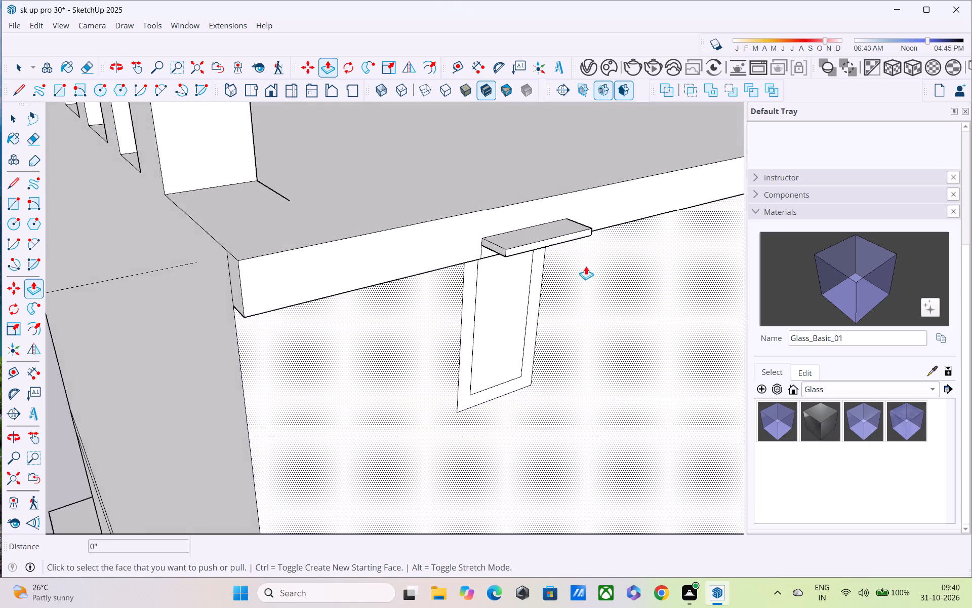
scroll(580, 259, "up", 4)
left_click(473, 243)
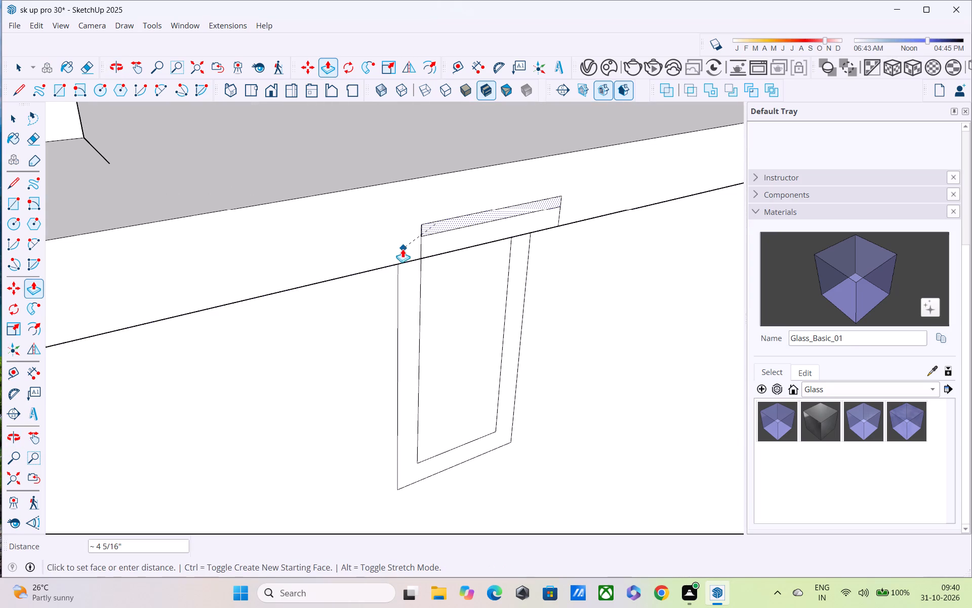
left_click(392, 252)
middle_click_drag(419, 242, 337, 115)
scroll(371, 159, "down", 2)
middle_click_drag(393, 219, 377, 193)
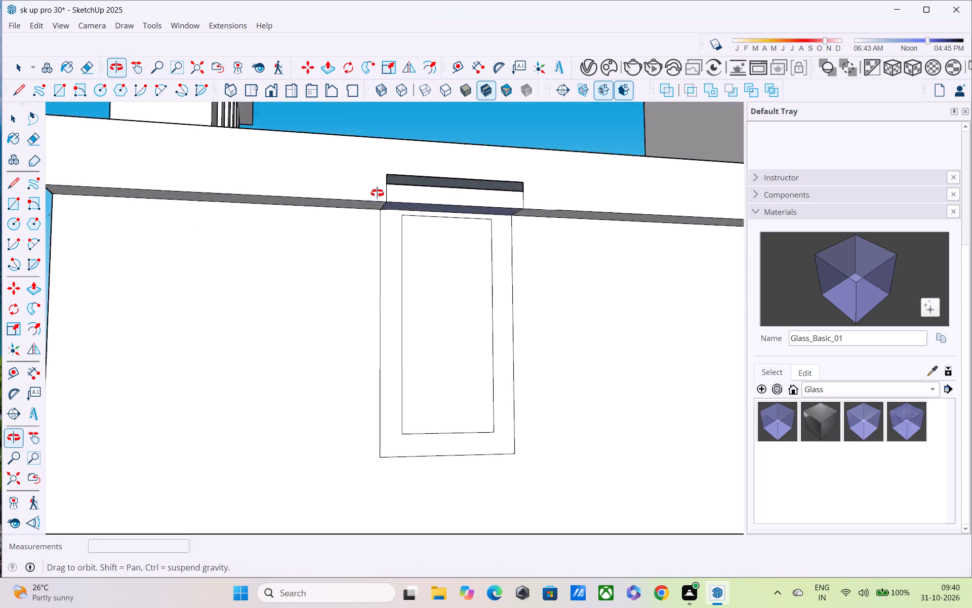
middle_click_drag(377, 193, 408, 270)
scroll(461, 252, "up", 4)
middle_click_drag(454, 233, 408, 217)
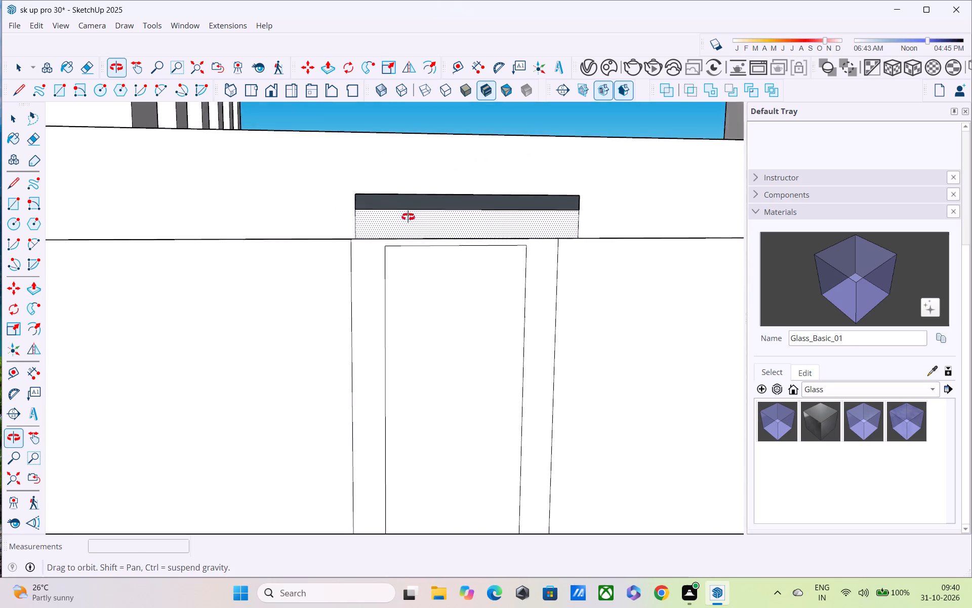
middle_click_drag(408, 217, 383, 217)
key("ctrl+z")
Examine the cap ledge on the band and the flattened frame outline from the side, below and above.
scroll(404, 249, "down", 1)
middle_click_drag(404, 249, 680, 283)
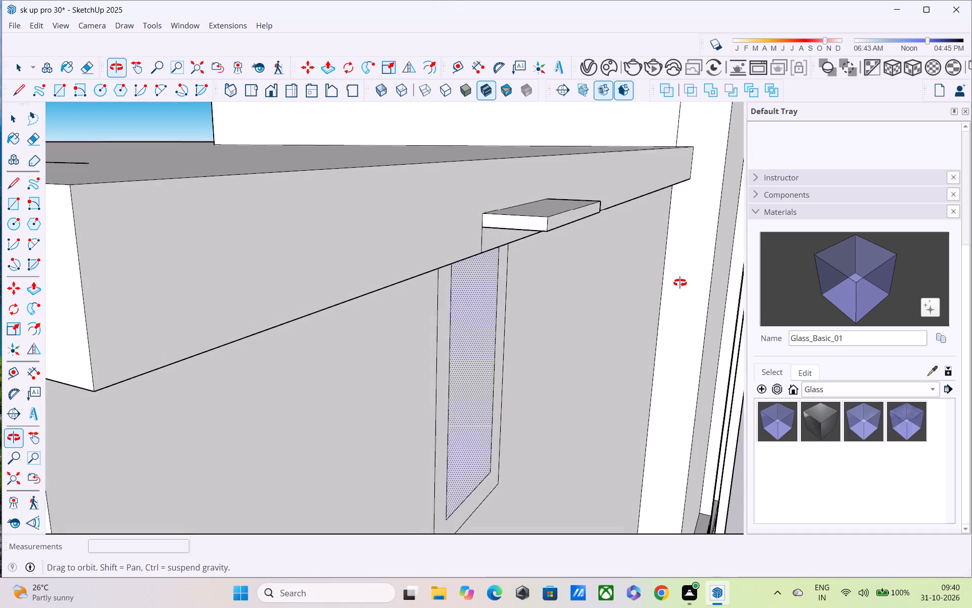
middle_click_drag(680, 283, 677, 282)
key("space")
middle_click_drag(540, 212, 504, 212)
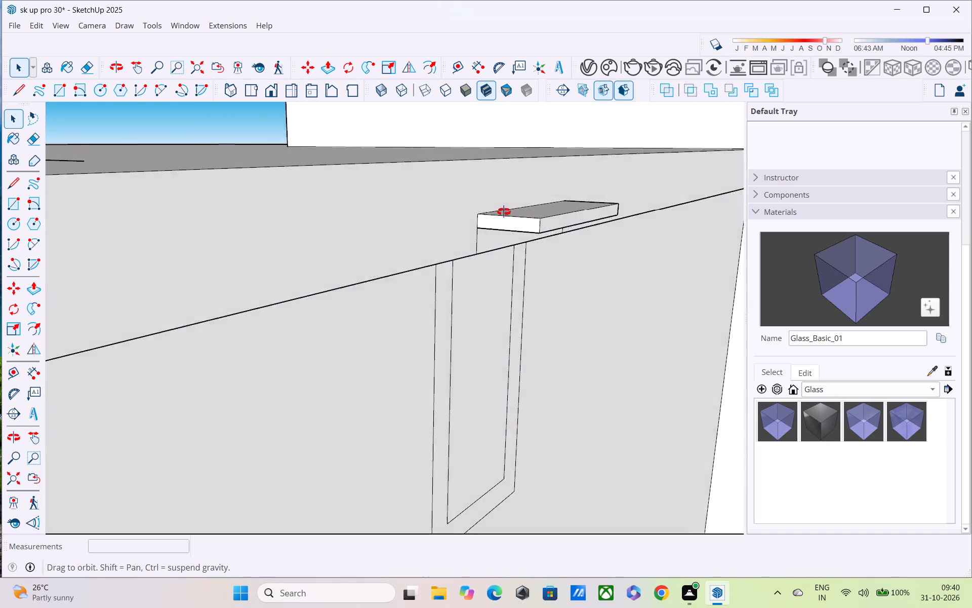
middle_click_drag(504, 212, 357, 61)
scroll(438, 168, "up", 1)
scroll(443, 279, "down", 4)
middle_click_drag(442, 281, 415, 266)
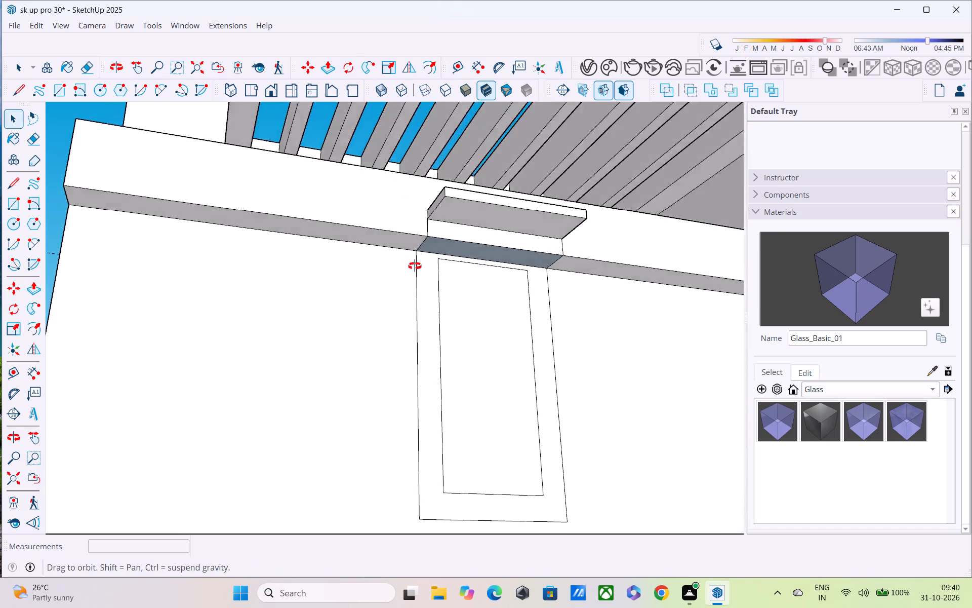
middle_click_drag(415, 266, 370, 229)
scroll(360, 193, "down", 4)
middle_click_drag(373, 265, 384, 290)
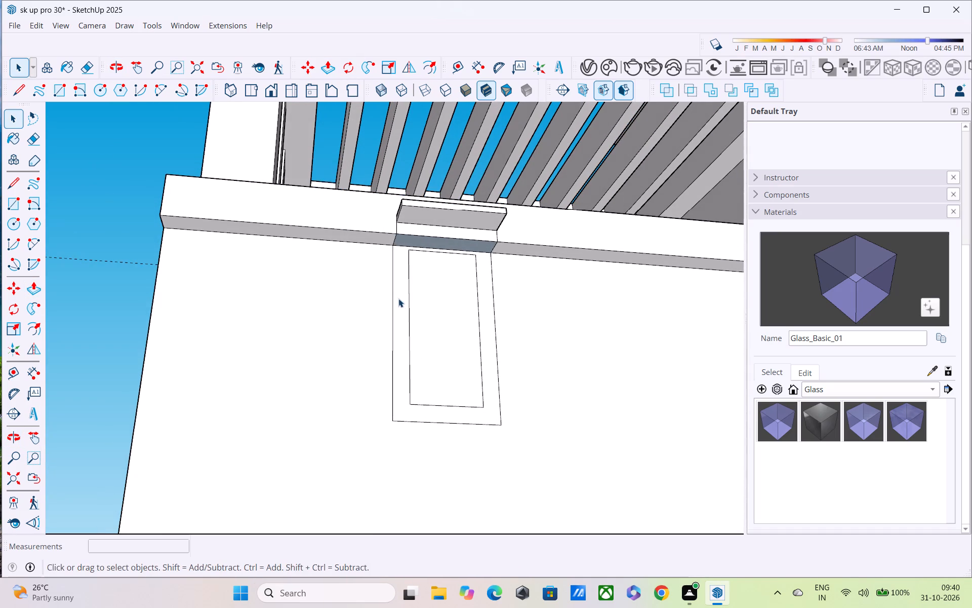
middle_click_drag(398, 303, 498, 607)
scroll(515, 498, "up", 2)
middle_click_drag(526, 409, 528, 350)
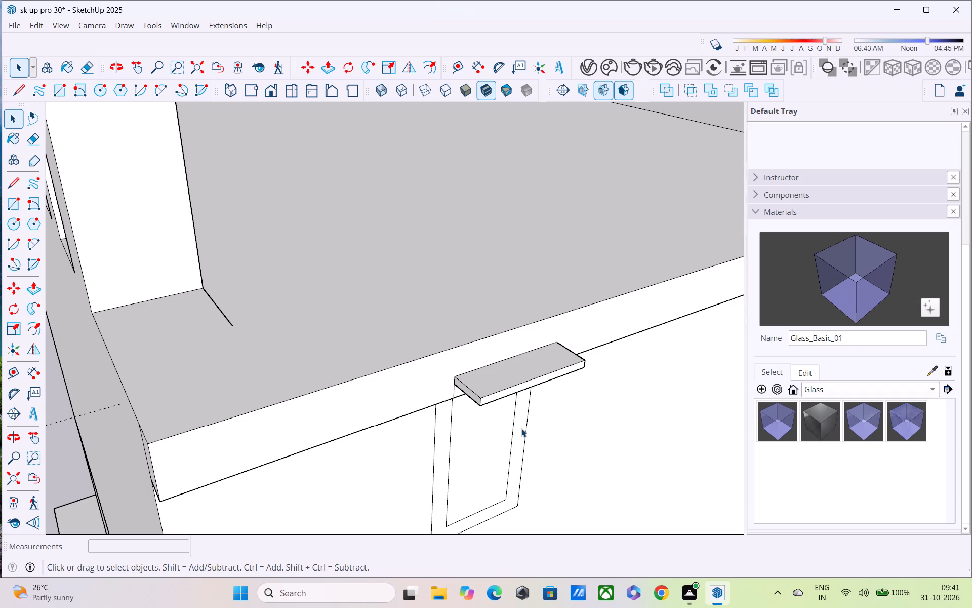
scroll(363, 604, "up", 2)
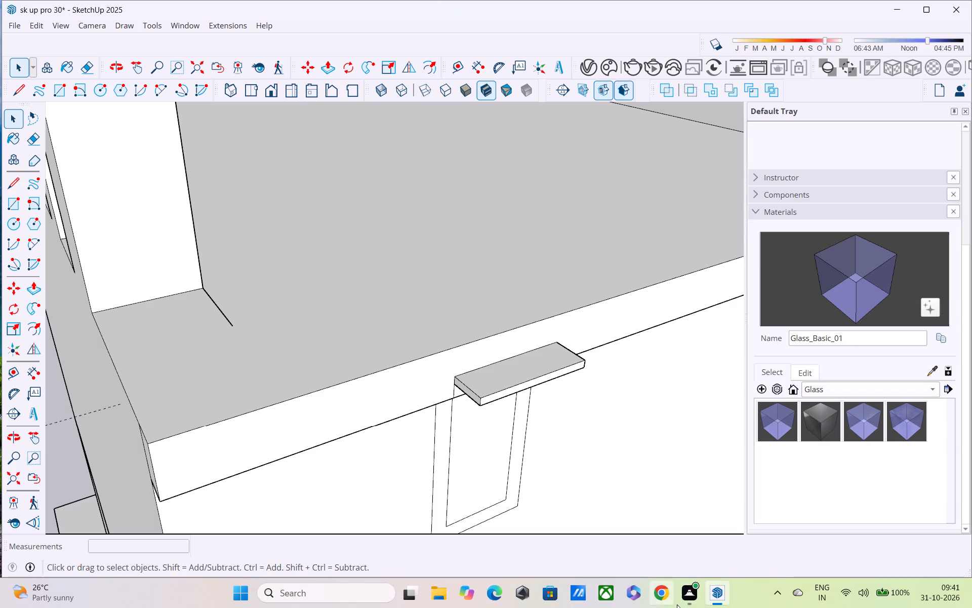